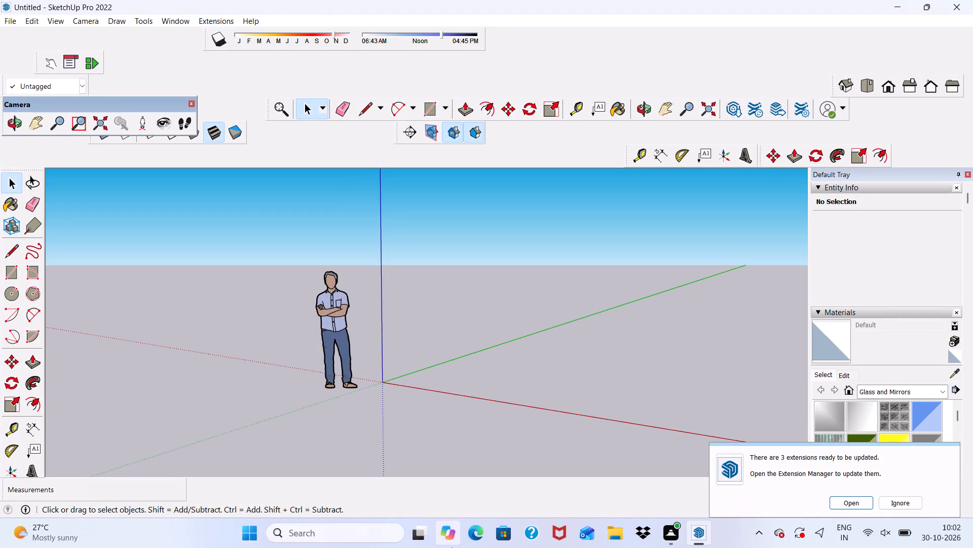
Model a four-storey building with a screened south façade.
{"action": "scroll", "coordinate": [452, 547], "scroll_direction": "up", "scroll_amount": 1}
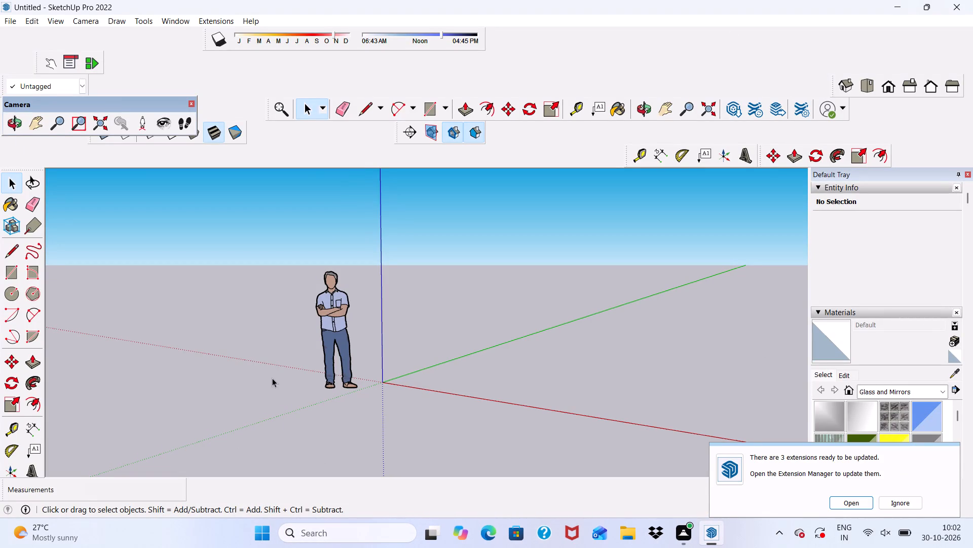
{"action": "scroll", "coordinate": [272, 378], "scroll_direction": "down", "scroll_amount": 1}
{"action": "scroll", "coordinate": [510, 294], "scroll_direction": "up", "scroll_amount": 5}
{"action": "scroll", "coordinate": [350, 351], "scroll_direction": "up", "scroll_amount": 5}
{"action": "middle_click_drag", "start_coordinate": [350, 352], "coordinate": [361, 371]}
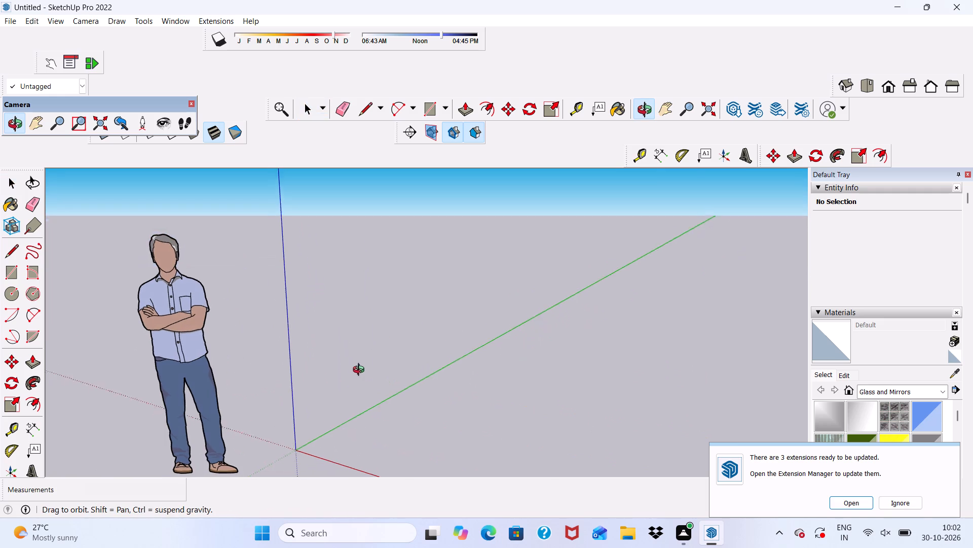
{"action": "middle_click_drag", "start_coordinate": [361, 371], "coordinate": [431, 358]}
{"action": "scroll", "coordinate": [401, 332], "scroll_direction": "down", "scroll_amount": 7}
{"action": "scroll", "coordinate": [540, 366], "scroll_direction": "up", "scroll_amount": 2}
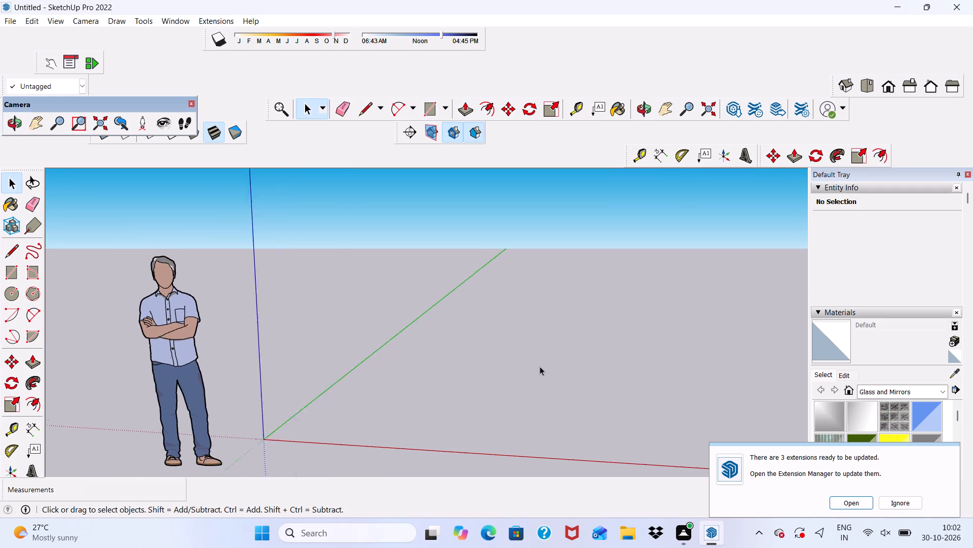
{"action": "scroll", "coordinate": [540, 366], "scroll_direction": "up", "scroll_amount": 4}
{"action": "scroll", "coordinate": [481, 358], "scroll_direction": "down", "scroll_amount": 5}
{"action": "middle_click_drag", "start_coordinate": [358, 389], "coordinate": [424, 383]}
Draw a rectangle about 22' 7" by 24' 8" on the ground plane beside the green axis.
{"action": "left_click", "coordinate": [434, 95]}
{"action": "scroll", "coordinate": [356, 255], "scroll_direction": "down", "scroll_amount": 4}
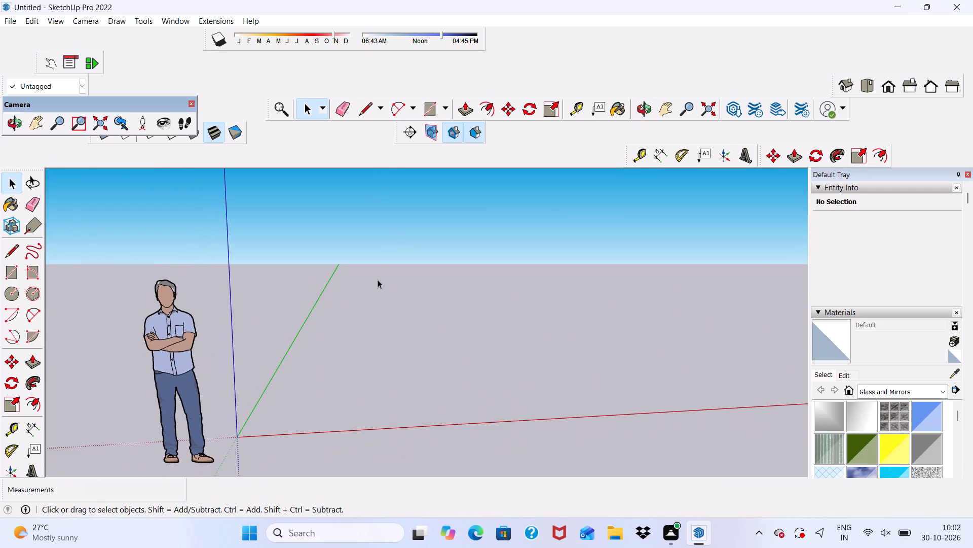
{"action": "scroll", "coordinate": [378, 280], "scroll_direction": "up", "scroll_amount": 1}
{"action": "left_click", "coordinate": [422, 99]}
{"action": "scroll", "coordinate": [364, 346], "scroll_direction": "down", "scroll_amount": 3}
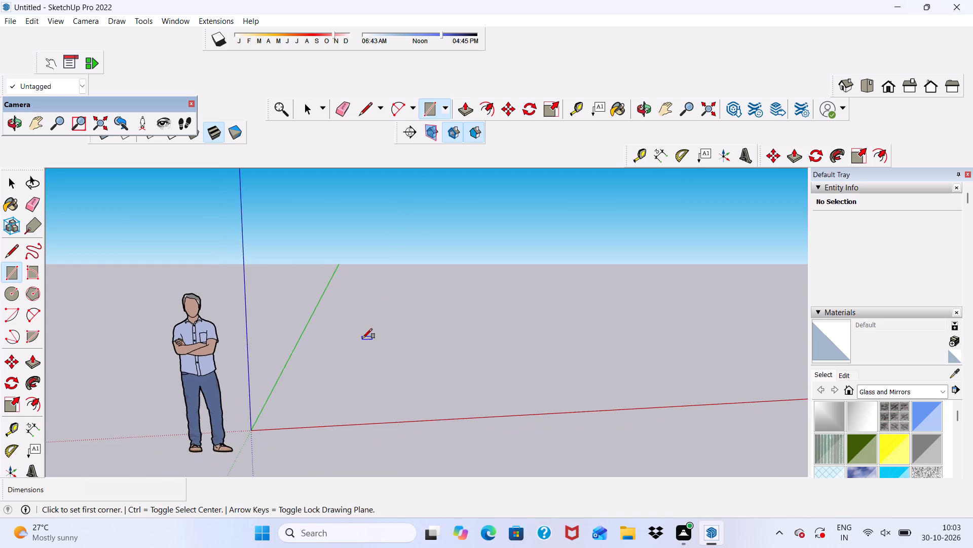
{"action": "scroll", "coordinate": [365, 307], "scroll_direction": "up", "scroll_amount": 5}
{"action": "left_click", "coordinate": [350, 320]}
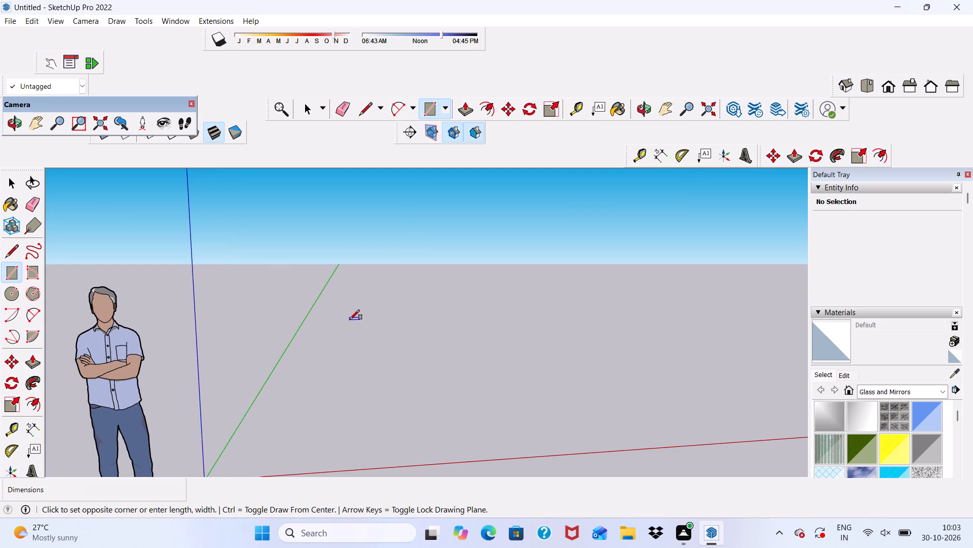
{"action": "scroll", "coordinate": [401, 374], "scroll_direction": "down", "scroll_amount": 6}
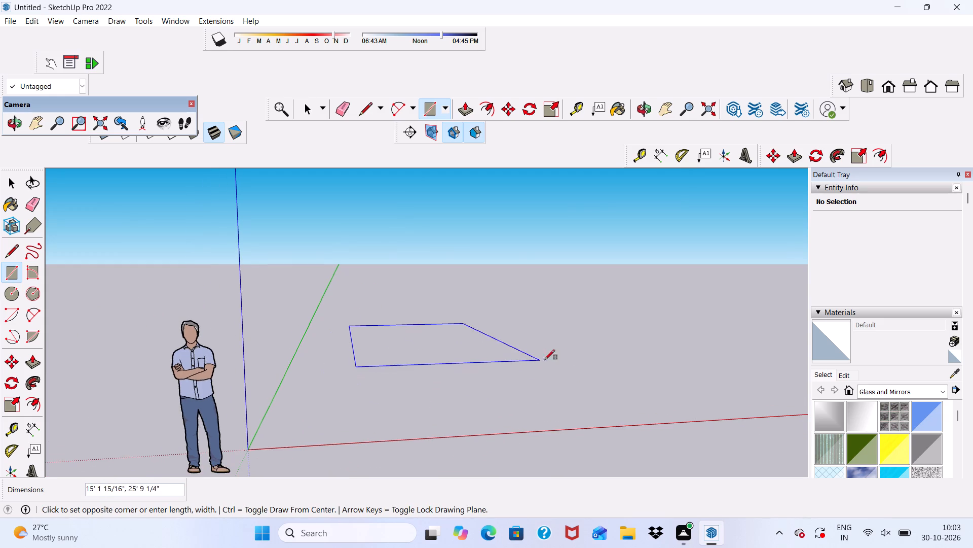
{"action": "scroll", "coordinate": [566, 363], "scroll_direction": "up", "scroll_amount": 10}
{"action": "middle_click_drag", "start_coordinate": [566, 363], "coordinate": [567, 382]}
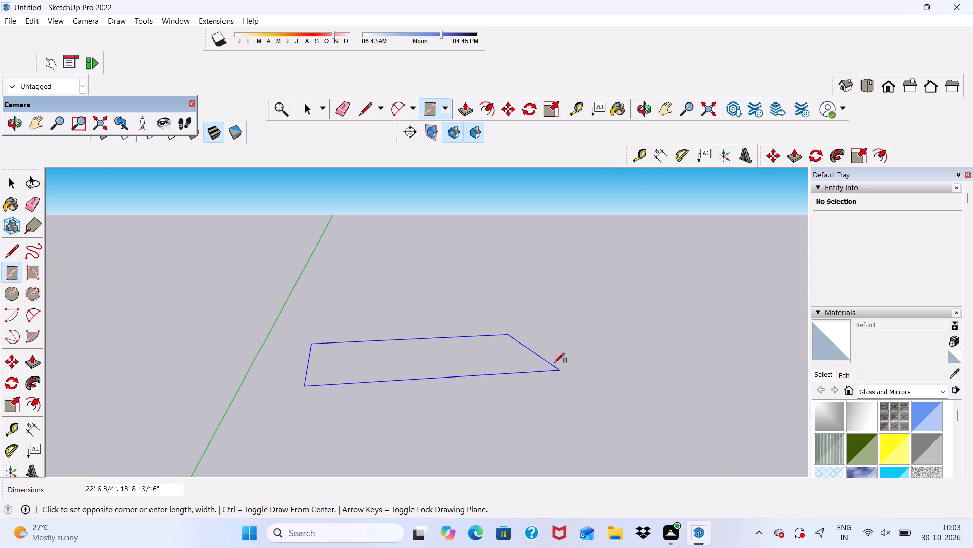
{"action": "scroll", "coordinate": [542, 358], "scroll_direction": "down", "scroll_amount": 6}
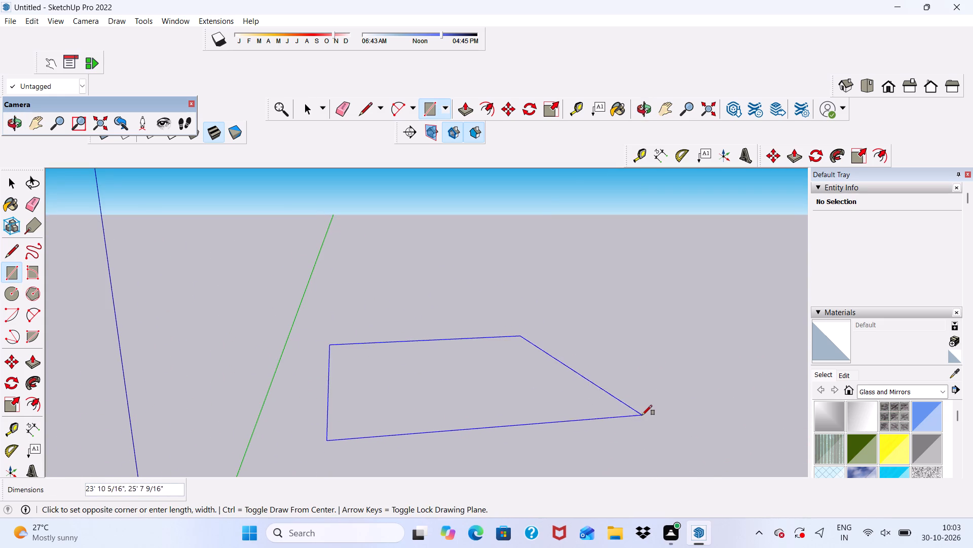
{"action": "left_click", "coordinate": [620, 412]}
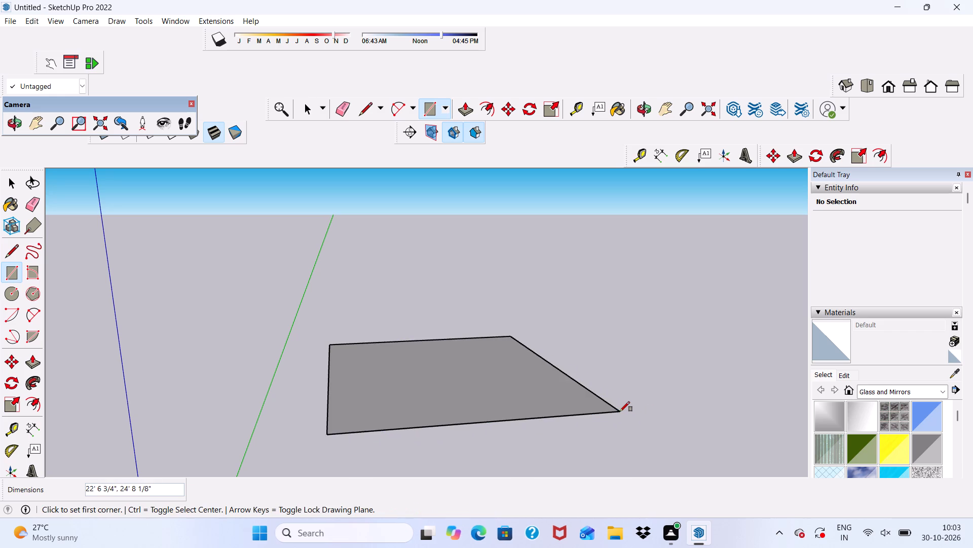
{"action": "scroll", "coordinate": [465, 380], "scroll_direction": "down", "scroll_amount": 7}
{"action": "middle_click_drag", "start_coordinate": [456, 444], "coordinate": [372, 437]}
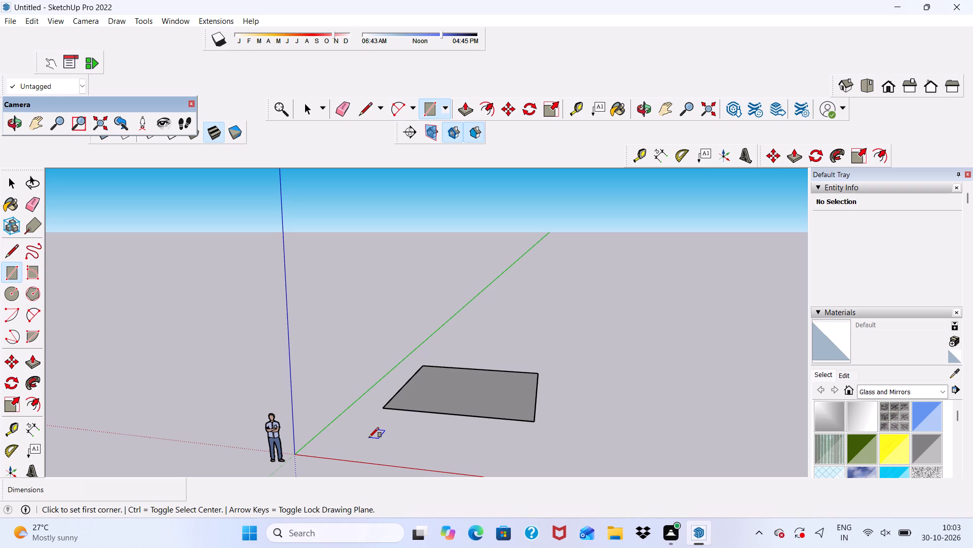
{"action": "key", "text": "space"}
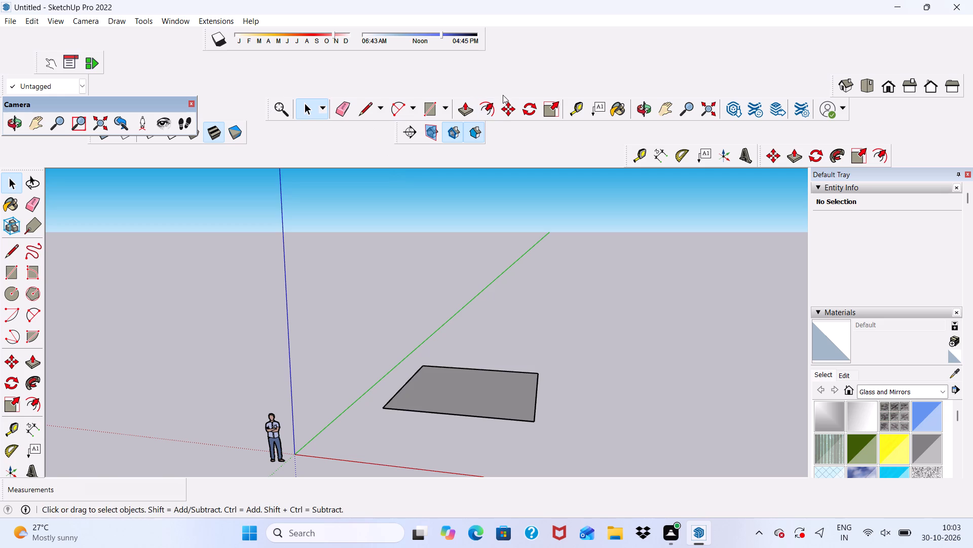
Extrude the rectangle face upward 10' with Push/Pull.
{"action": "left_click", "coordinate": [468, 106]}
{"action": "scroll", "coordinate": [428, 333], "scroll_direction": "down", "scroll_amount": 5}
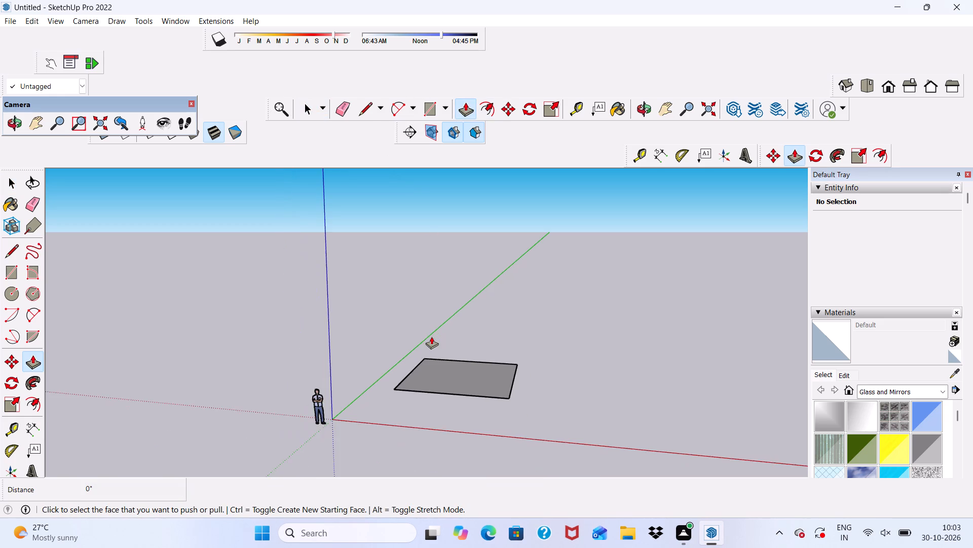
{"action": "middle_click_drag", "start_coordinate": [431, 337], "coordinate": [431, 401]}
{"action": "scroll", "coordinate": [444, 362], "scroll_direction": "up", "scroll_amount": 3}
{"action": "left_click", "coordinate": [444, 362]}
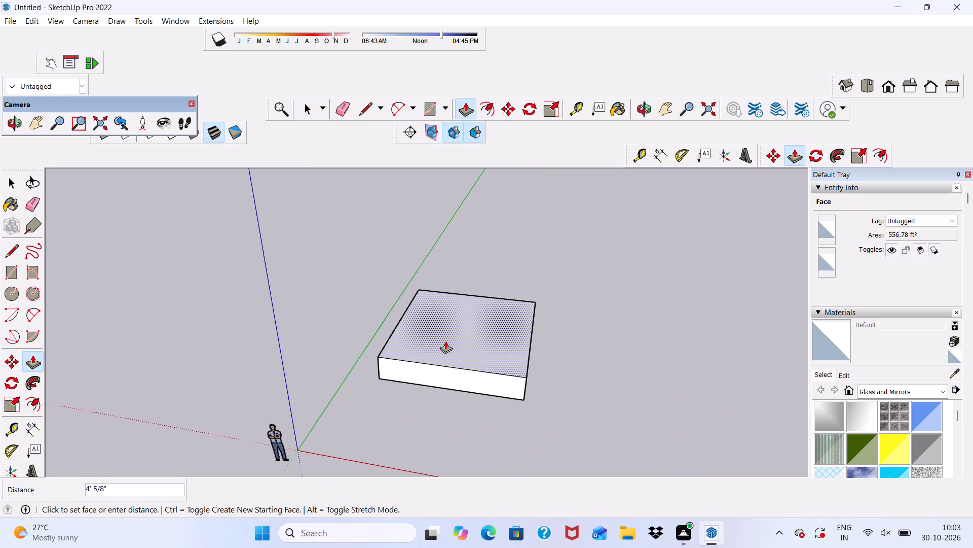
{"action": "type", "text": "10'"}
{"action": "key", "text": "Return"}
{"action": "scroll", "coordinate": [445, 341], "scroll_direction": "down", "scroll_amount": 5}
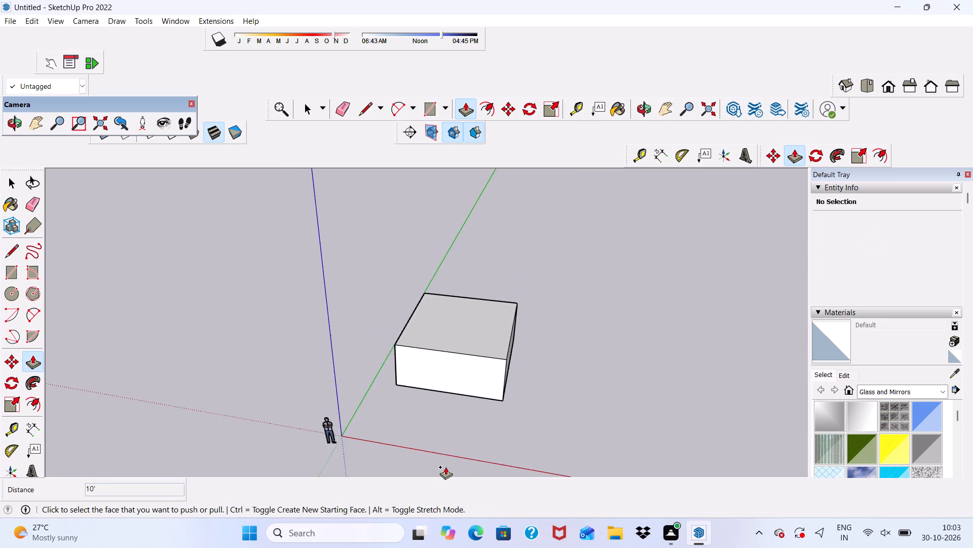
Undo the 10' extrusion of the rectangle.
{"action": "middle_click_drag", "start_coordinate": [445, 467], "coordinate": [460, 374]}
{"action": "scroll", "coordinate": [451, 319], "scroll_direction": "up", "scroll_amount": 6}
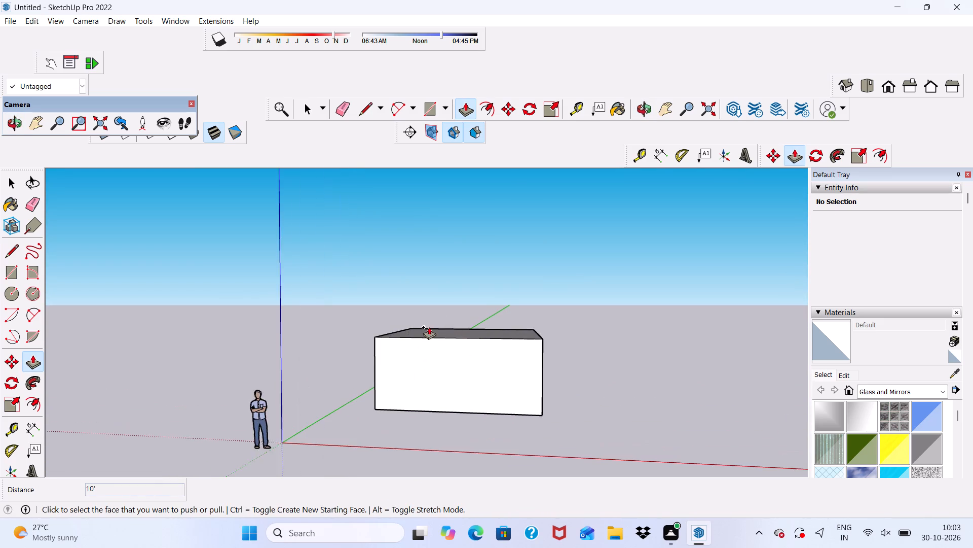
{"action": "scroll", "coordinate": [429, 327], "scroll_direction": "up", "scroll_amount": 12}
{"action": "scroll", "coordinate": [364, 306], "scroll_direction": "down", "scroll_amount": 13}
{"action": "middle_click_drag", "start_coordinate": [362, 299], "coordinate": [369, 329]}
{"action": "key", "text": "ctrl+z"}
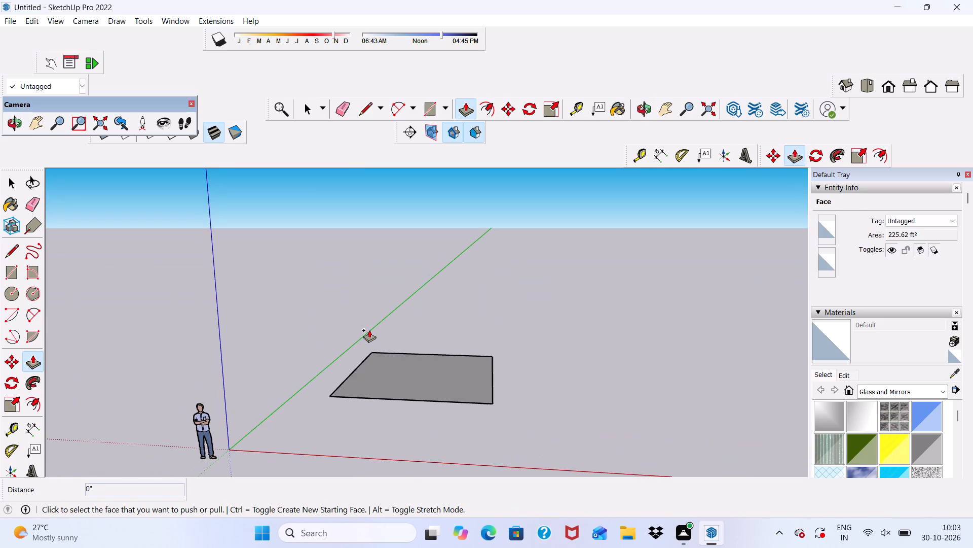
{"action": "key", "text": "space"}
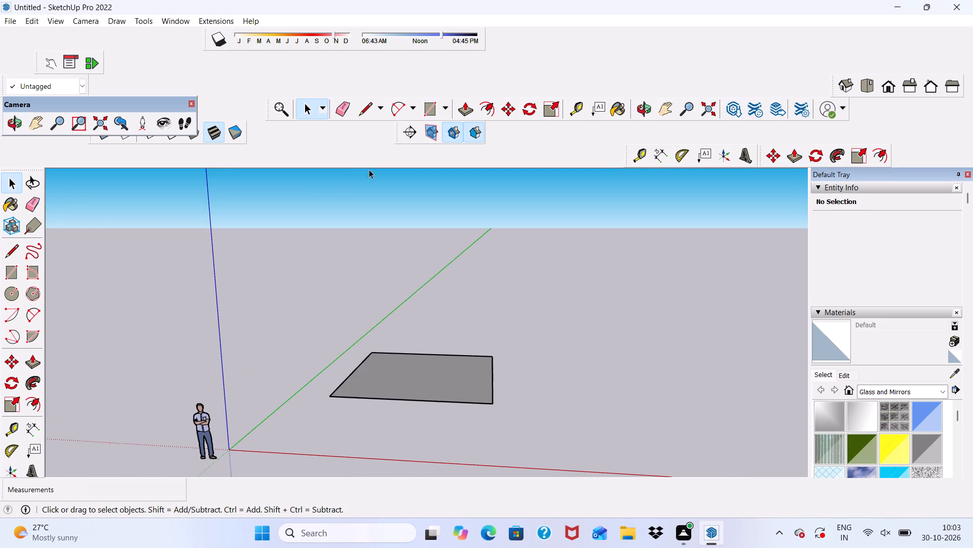
Offset the rectangle's edges outward to add a larger concentric rectangle around it on the ground.
{"action": "scroll", "coordinate": [391, 357], "scroll_direction": "up", "scroll_amount": 3}
{"action": "scroll", "coordinate": [392, 291], "scroll_direction": "down", "scroll_amount": 6}
{"action": "scroll", "coordinate": [401, 293], "scroll_direction": "up", "scroll_amount": 1}
{"action": "middle_click_drag", "start_coordinate": [401, 293], "coordinate": [368, 421]}
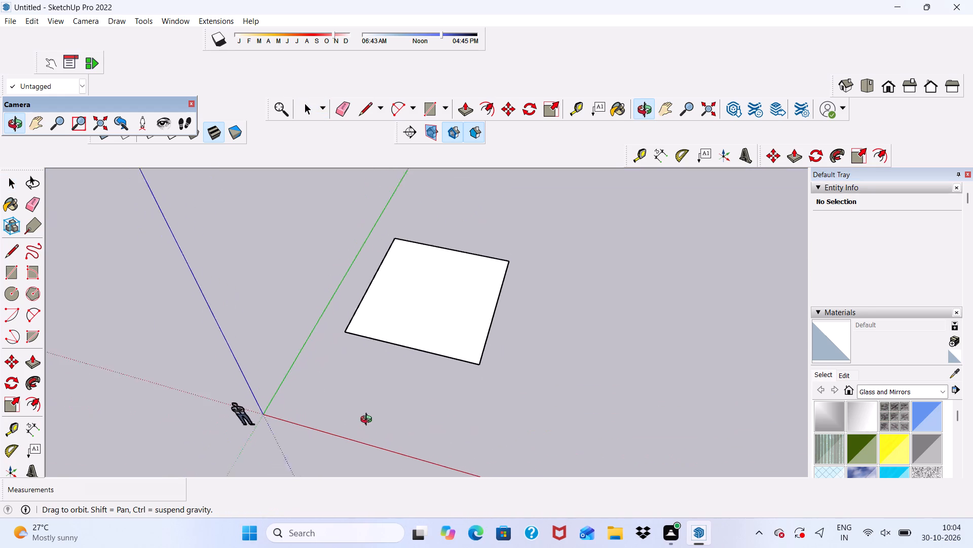
{"action": "middle_click_drag", "start_coordinate": [368, 421], "coordinate": [394, 359]}
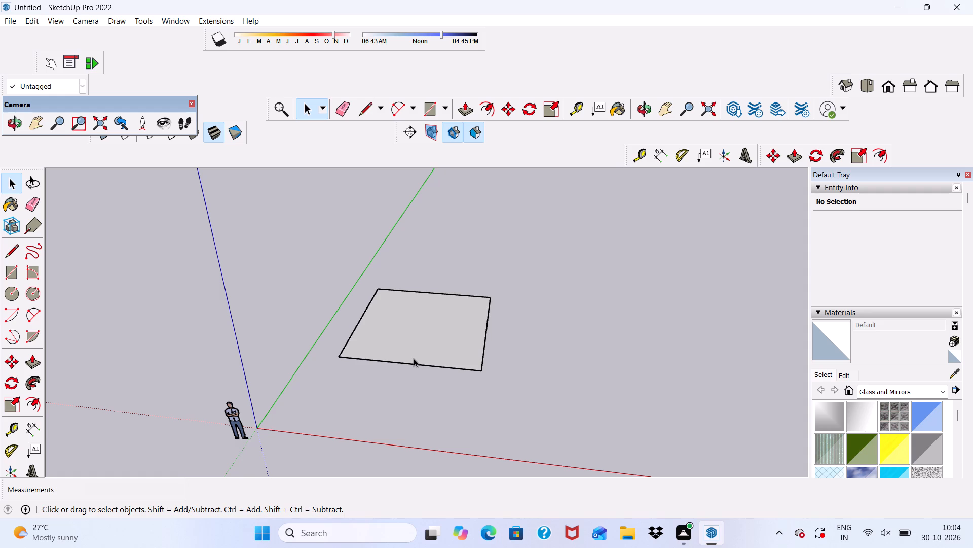
{"action": "scroll", "coordinate": [417, 374], "scroll_direction": "down", "scroll_amount": 3}
{"action": "scroll", "coordinate": [446, 371], "scroll_direction": "up", "scroll_amount": 5}
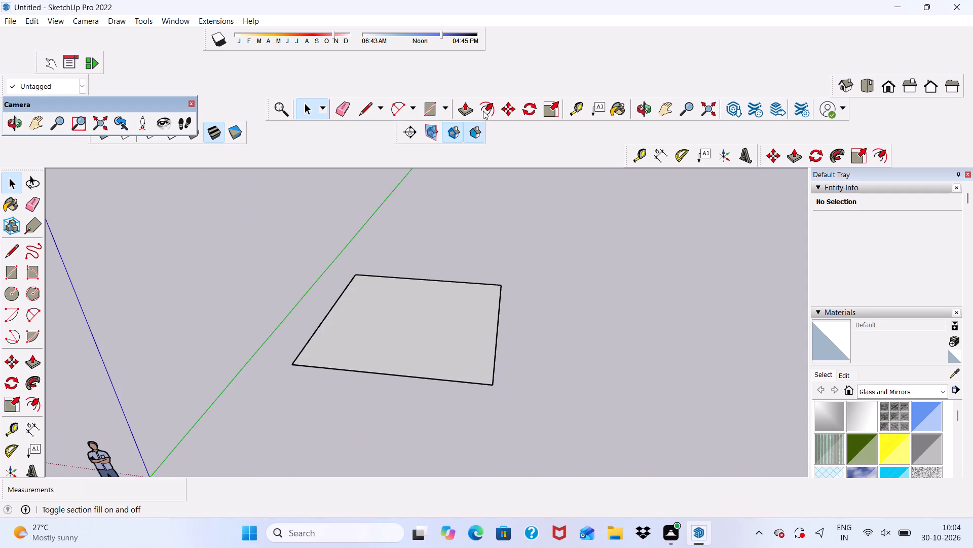
{"action": "left_click", "coordinate": [483, 111]}
{"action": "scroll", "coordinate": [357, 330], "scroll_direction": "up", "scroll_amount": 3}
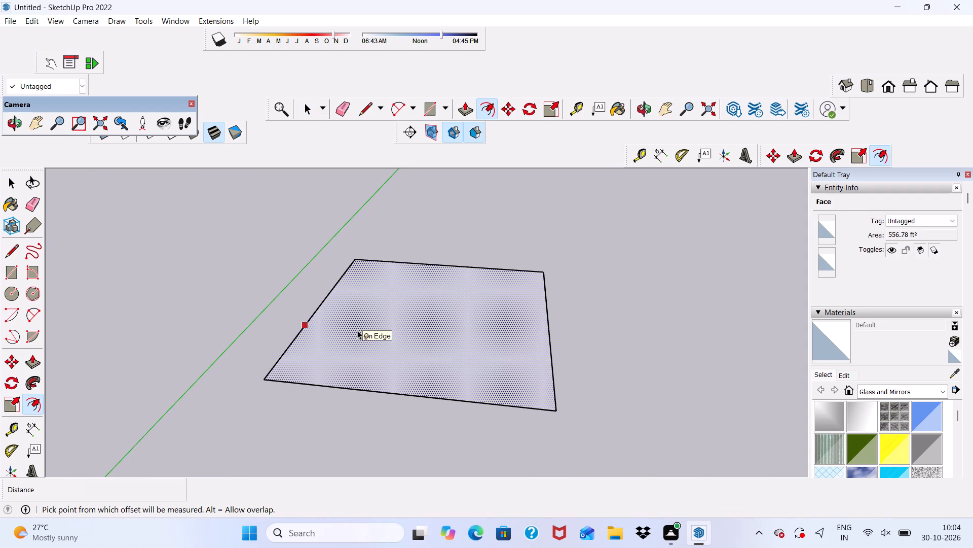
{"action": "left_click", "coordinate": [357, 330]}
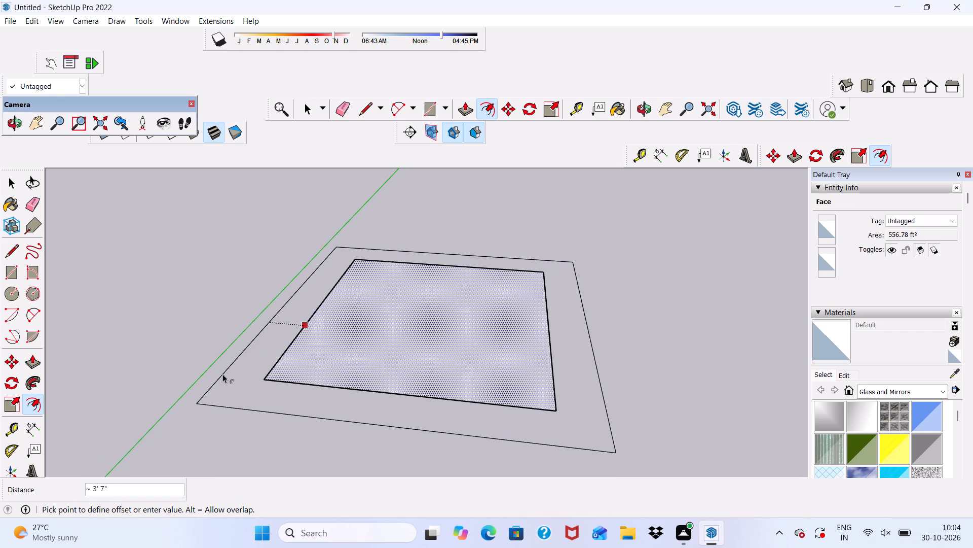
{"action": "scroll", "coordinate": [202, 394], "scroll_direction": "up", "scroll_amount": 1}
{"action": "left_click", "coordinate": [195, 388]}
{"action": "scroll", "coordinate": [280, 326], "scroll_direction": "down", "scroll_amount": 6}
{"action": "middle_click_drag", "start_coordinate": [469, 293], "coordinate": [478, 394]}
{"action": "key", "text": "space"}
{"action": "scroll", "coordinate": [390, 316], "scroll_direction": "up", "scroll_amount": 1}
{"action": "scroll", "coordinate": [318, 433], "scroll_direction": "down", "scroll_amount": 10}
{"action": "left_click", "coordinate": [462, 408]}
Select both concentric rectangles with their faces and move them together across the ground, away from the green axis.
{"action": "scroll", "coordinate": [259, 395], "scroll_direction": "up", "scroll_amount": 11}
{"action": "scroll", "coordinate": [324, 397], "scroll_direction": "down", "scroll_amount": 1}
{"action": "middle_click_drag", "start_coordinate": [324, 397], "coordinate": [256, 314]}
{"action": "scroll", "coordinate": [396, 368], "scroll_direction": "up", "scroll_amount": 5}
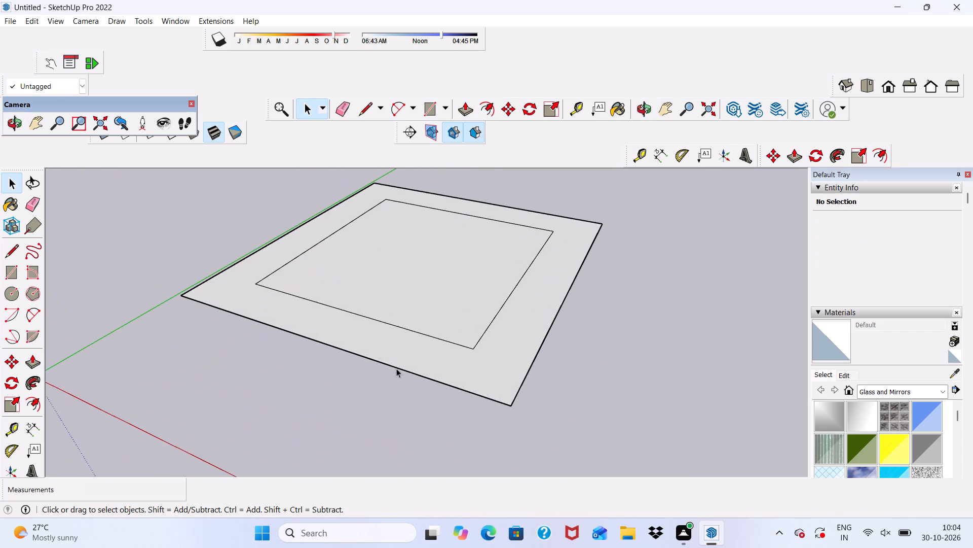
{"action": "triple_click", "coordinate": [396, 368]}
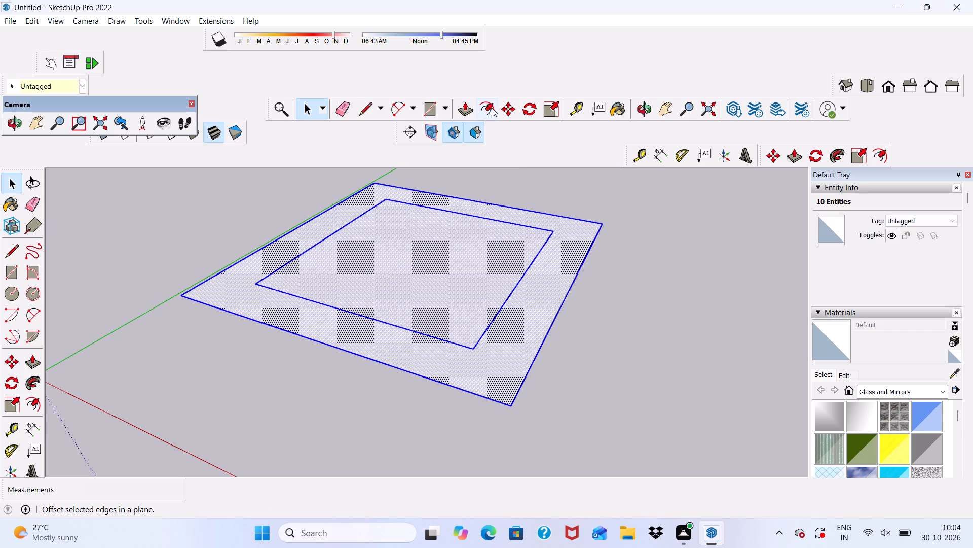
{"action": "left_click", "coordinate": [509, 106]}
{"action": "scroll", "coordinate": [416, 265], "scroll_direction": "down", "scroll_amount": 10}
{"action": "scroll", "coordinate": [440, 340], "scroll_direction": "up", "scroll_amount": 5}
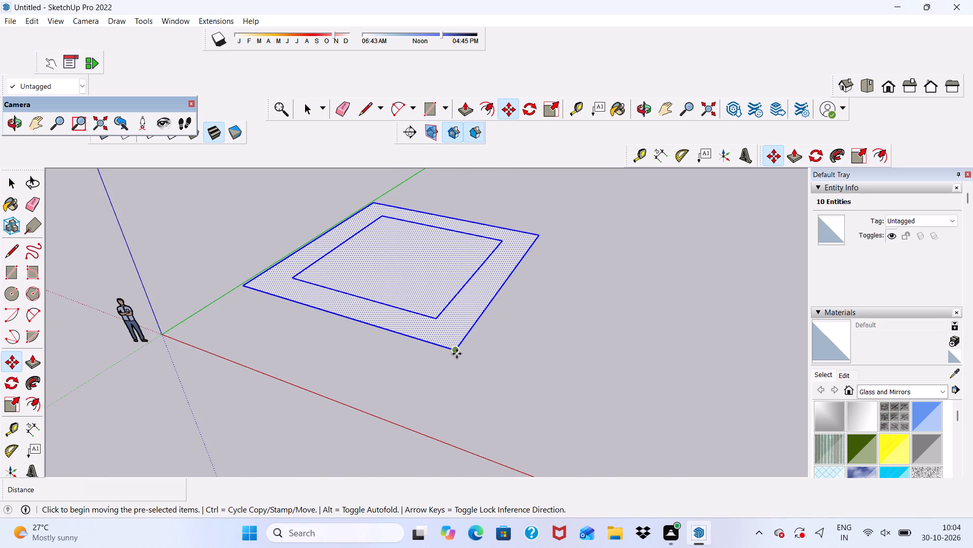
{"action": "left_click", "coordinate": [457, 353]}
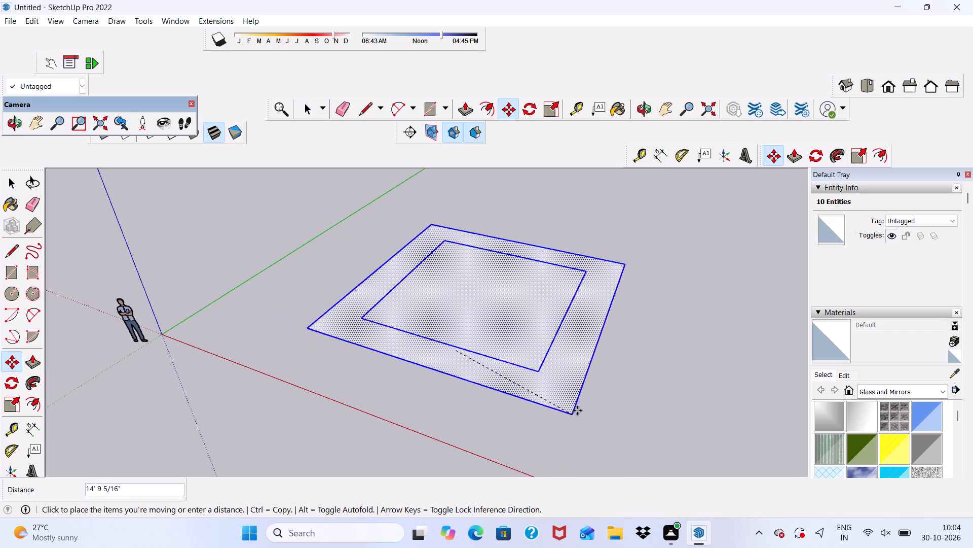
{"action": "left_click", "coordinate": [609, 374]}
{"action": "key", "text": "space"}
{"action": "left_click", "coordinate": [461, 382]}
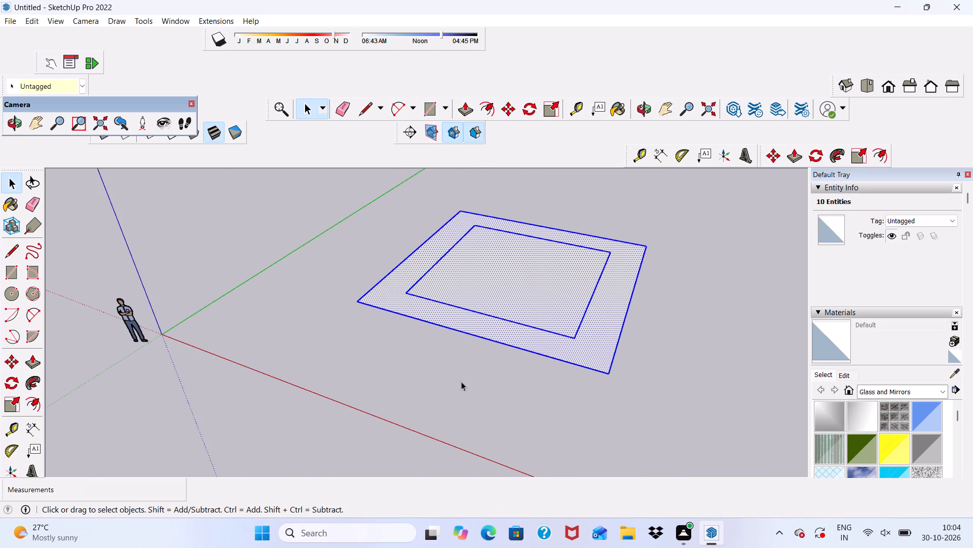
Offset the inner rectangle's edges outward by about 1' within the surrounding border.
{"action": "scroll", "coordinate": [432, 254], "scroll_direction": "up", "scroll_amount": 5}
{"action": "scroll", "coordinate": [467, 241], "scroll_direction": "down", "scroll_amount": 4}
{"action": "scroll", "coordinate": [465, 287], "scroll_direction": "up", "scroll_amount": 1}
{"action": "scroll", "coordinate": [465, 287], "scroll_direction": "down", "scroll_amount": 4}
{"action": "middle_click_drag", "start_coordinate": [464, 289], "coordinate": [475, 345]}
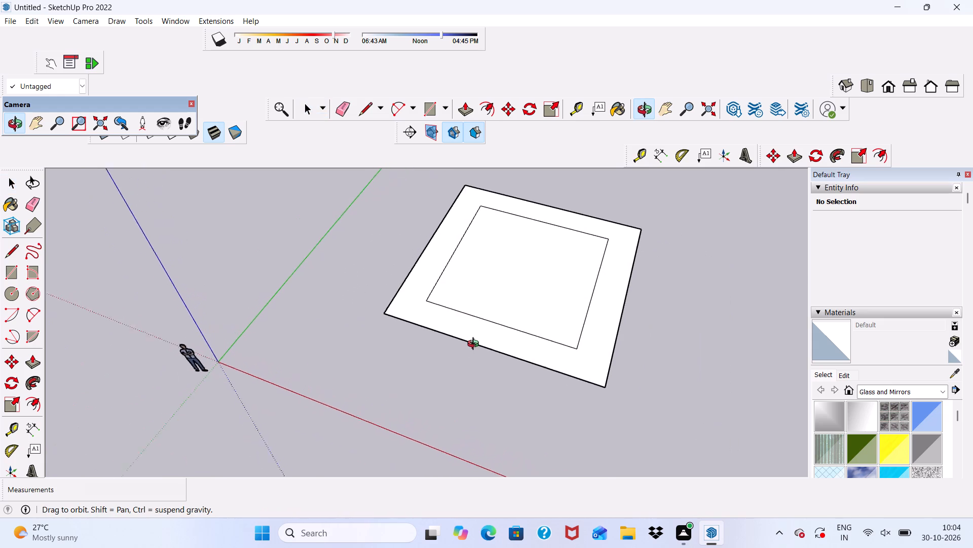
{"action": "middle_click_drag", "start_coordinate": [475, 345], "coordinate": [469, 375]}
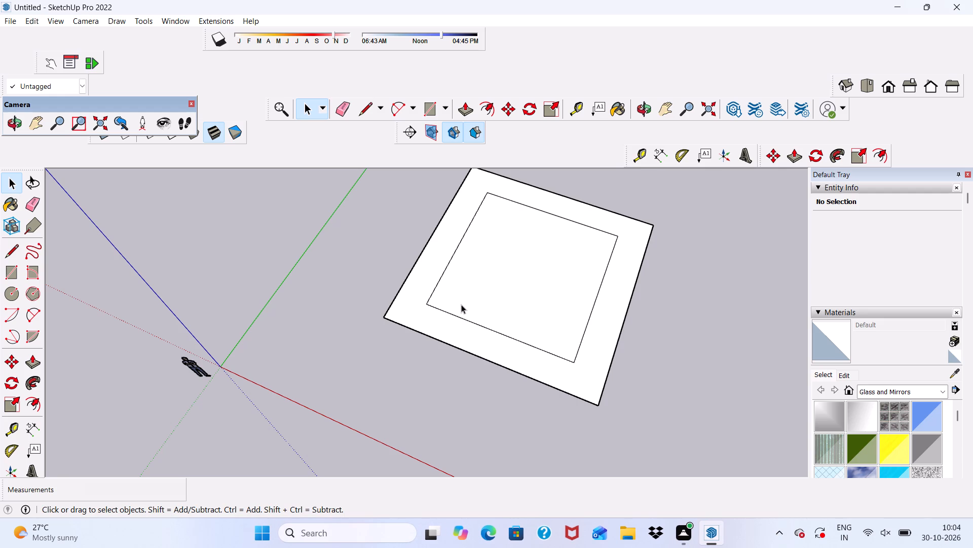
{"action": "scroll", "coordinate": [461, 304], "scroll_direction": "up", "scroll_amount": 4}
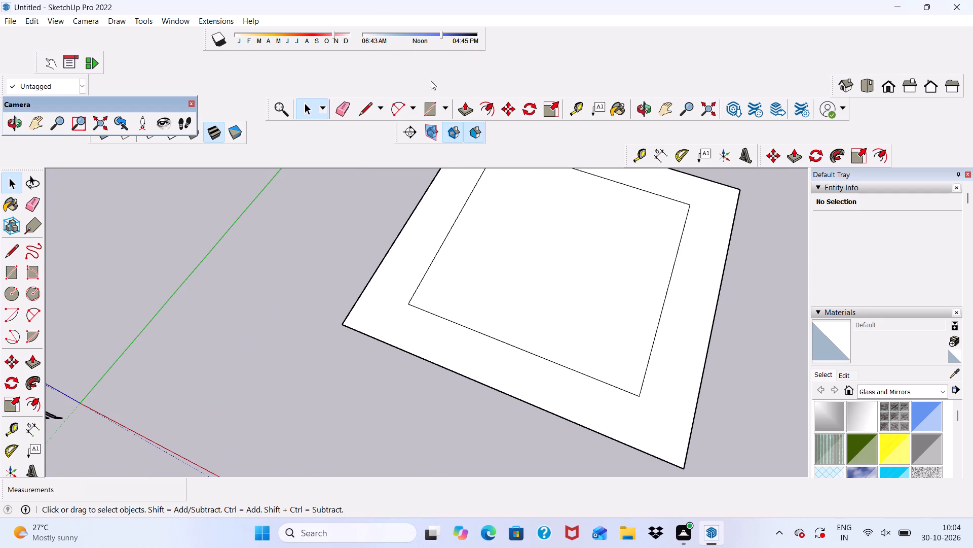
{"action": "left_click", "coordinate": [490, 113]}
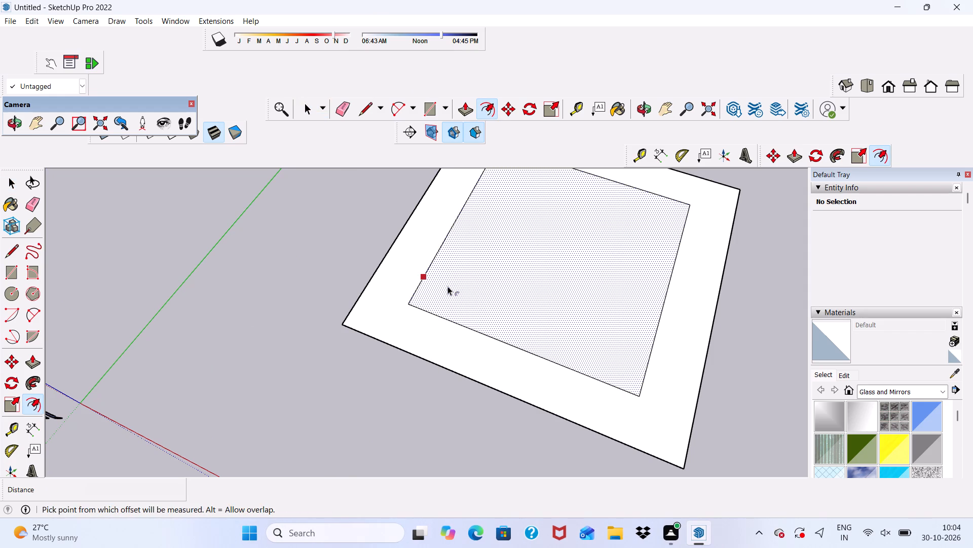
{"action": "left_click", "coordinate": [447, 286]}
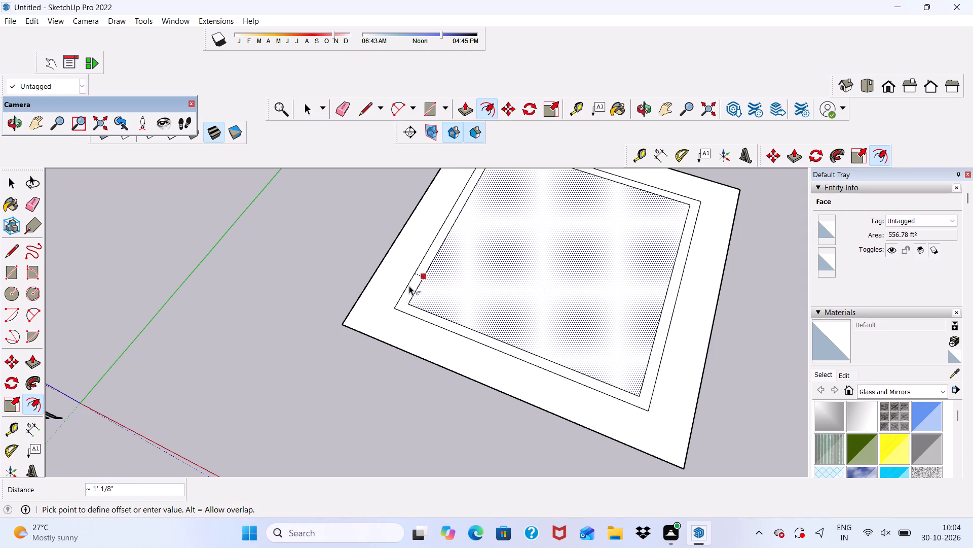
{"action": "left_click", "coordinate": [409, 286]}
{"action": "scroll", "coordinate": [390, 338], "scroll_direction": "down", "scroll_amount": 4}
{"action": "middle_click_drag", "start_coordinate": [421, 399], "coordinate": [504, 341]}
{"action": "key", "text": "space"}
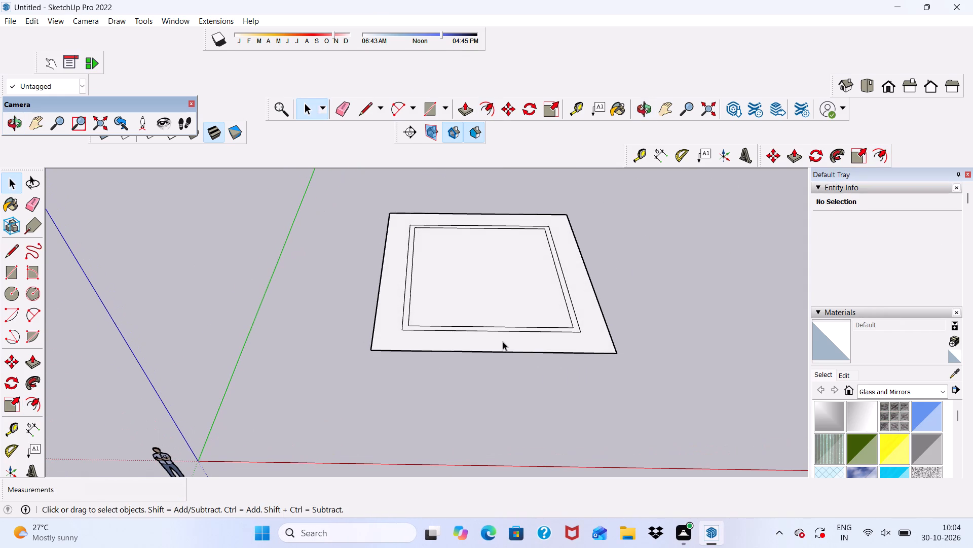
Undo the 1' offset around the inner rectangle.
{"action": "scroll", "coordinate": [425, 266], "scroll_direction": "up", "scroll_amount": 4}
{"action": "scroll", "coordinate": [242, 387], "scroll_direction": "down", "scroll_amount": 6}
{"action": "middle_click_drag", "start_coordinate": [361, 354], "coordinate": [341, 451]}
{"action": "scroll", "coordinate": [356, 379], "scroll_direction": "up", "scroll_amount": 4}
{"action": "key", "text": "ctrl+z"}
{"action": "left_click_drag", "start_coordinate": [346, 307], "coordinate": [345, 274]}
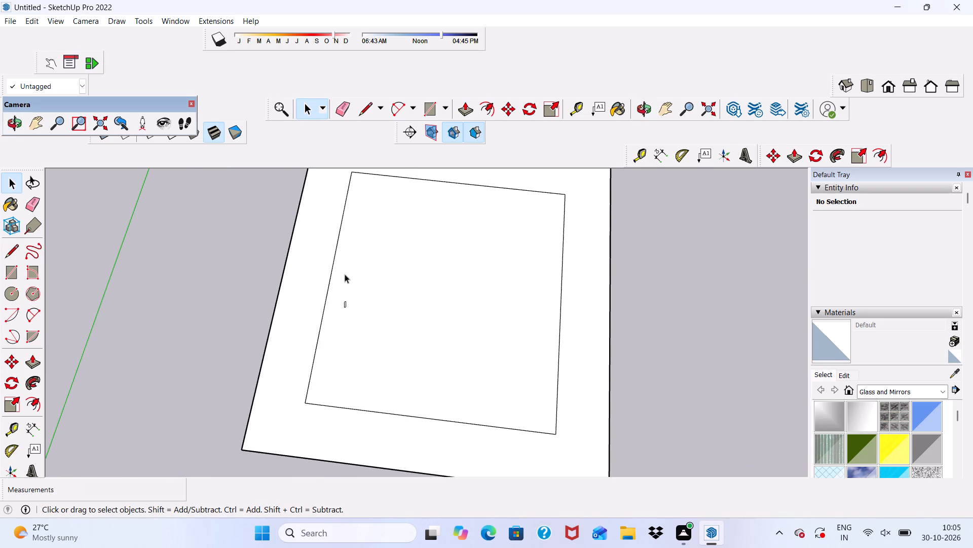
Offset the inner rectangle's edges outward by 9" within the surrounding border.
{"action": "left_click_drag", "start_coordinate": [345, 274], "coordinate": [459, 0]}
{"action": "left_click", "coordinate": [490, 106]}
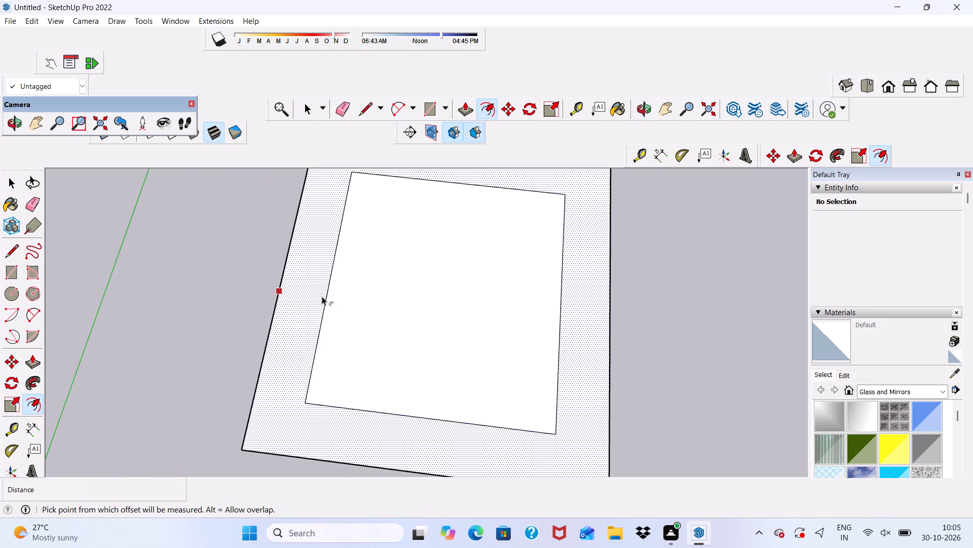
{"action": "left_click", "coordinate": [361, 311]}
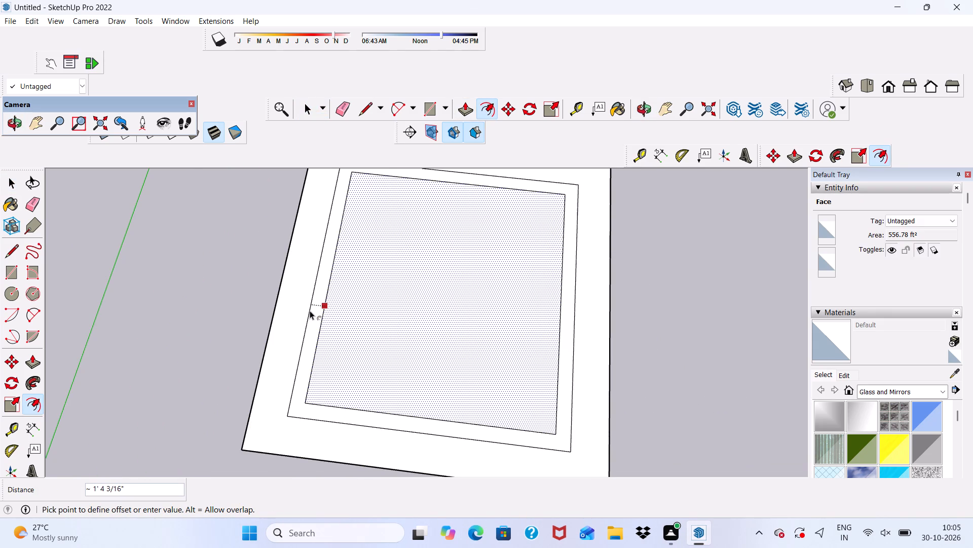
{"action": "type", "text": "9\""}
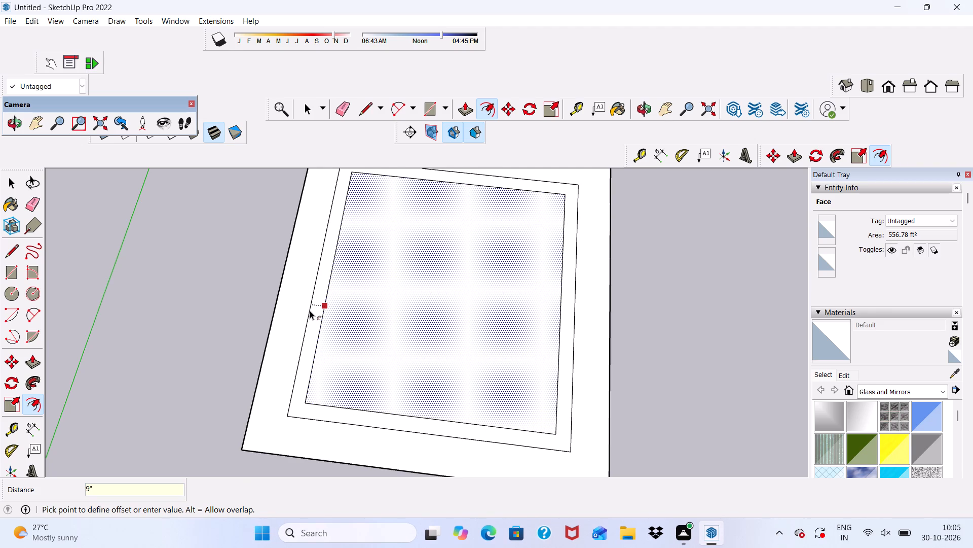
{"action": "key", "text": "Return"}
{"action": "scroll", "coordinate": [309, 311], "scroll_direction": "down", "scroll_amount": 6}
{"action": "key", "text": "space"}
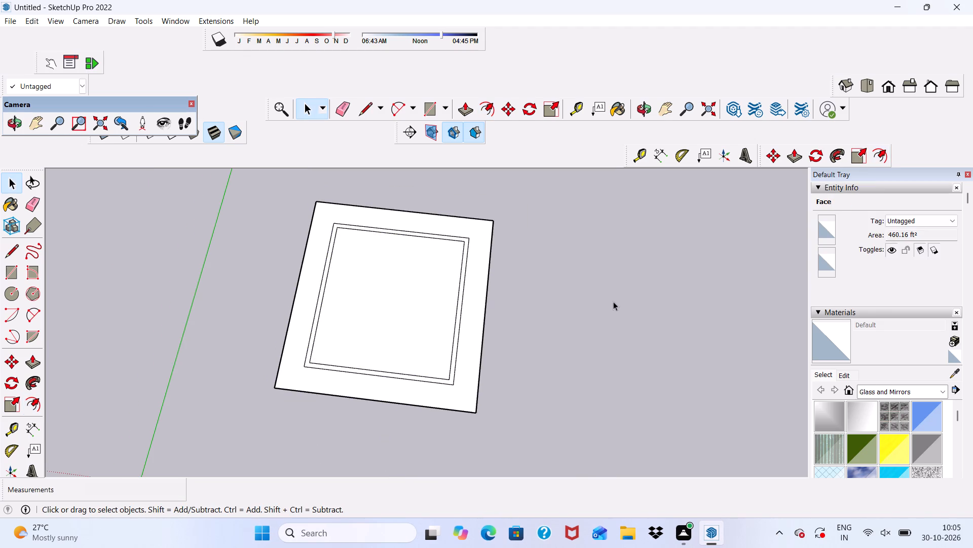
Examine the narrow band around the inner rectangle from lower and closer viewpoints.
{"action": "scroll", "coordinate": [406, 383], "scroll_direction": "up", "scroll_amount": 7}
{"action": "scroll", "coordinate": [397, 370], "scroll_direction": "down", "scroll_amount": 4}
{"action": "middle_click_drag", "start_coordinate": [397, 370], "coordinate": [387, 292]}
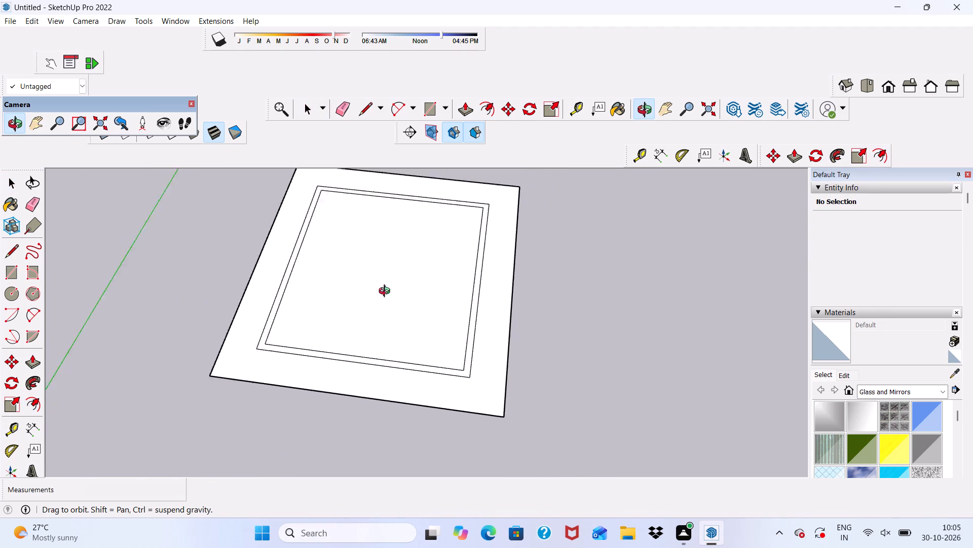
{"action": "middle_click_drag", "start_coordinate": [387, 292], "coordinate": [402, 217]}
{"action": "scroll", "coordinate": [402, 219], "scroll_direction": "up", "scroll_amount": 1}
{"action": "scroll", "coordinate": [369, 355], "scroll_direction": "up", "scroll_amount": 4}
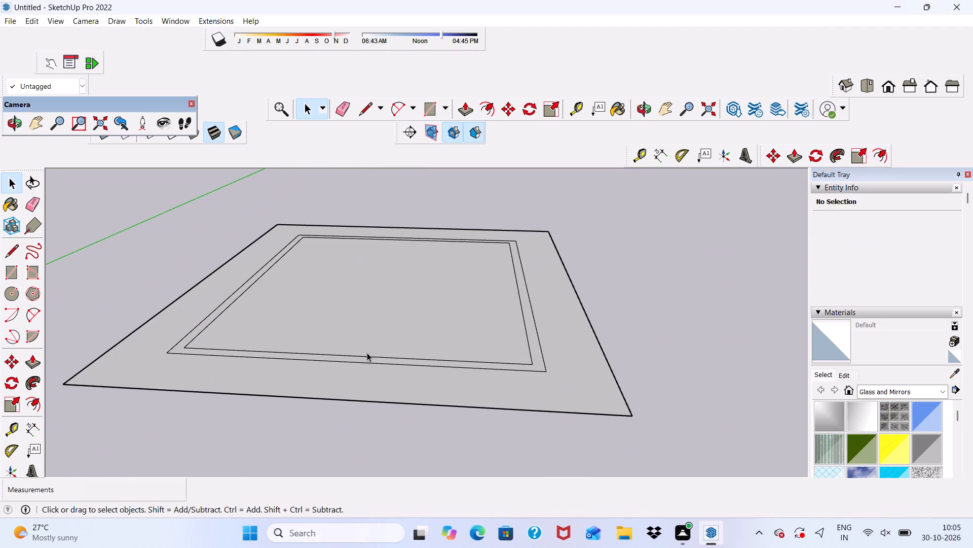
{"action": "middle_click_drag", "start_coordinate": [367, 353], "coordinate": [370, 387]}
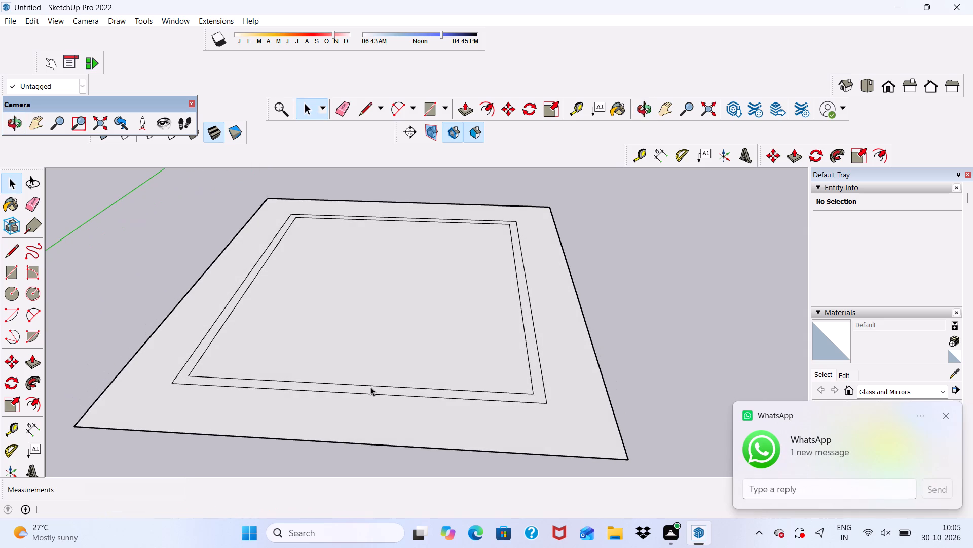
{"action": "scroll", "coordinate": [370, 387], "scroll_direction": "up", "scroll_amount": 7}
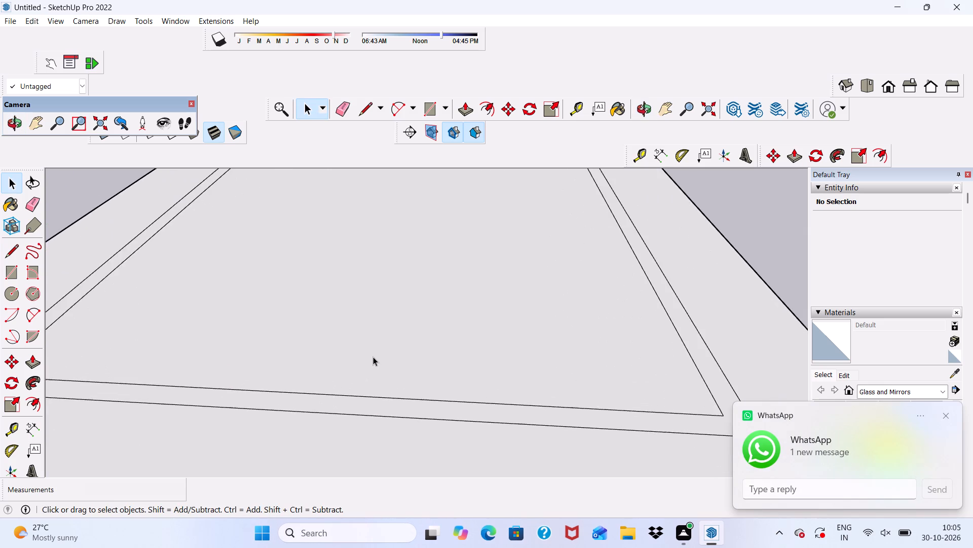
{"action": "scroll", "coordinate": [373, 357], "scroll_direction": "down", "scroll_amount": 12}
{"action": "scroll", "coordinate": [479, 82], "scroll_direction": "up", "scroll_amount": 3}
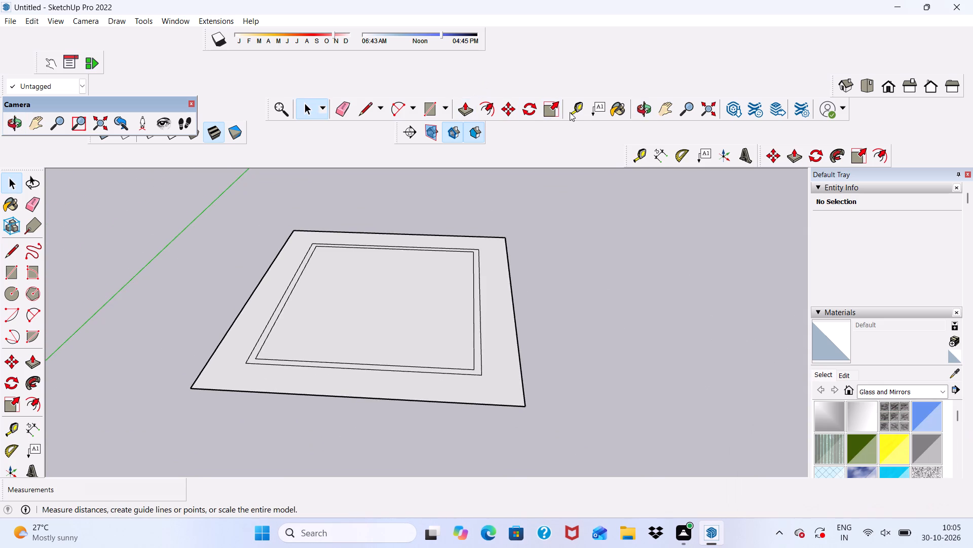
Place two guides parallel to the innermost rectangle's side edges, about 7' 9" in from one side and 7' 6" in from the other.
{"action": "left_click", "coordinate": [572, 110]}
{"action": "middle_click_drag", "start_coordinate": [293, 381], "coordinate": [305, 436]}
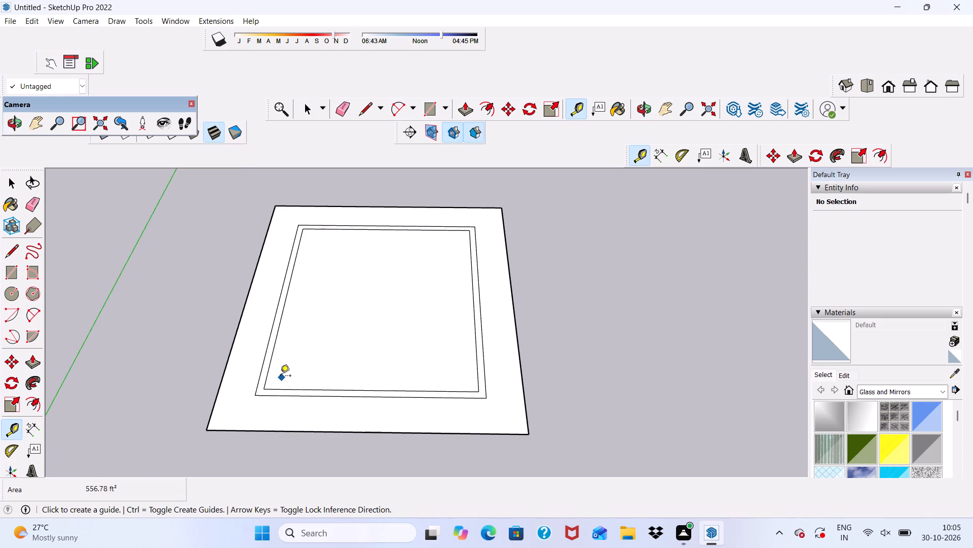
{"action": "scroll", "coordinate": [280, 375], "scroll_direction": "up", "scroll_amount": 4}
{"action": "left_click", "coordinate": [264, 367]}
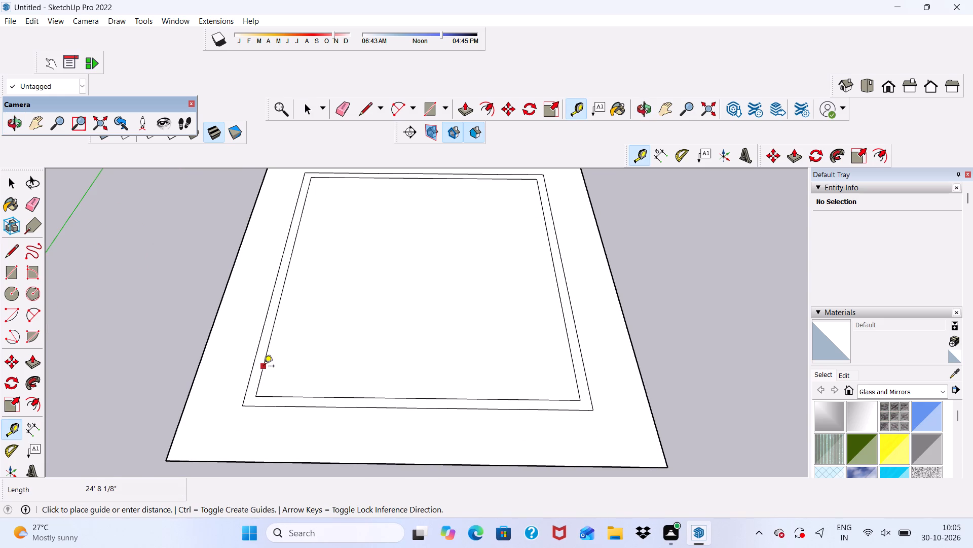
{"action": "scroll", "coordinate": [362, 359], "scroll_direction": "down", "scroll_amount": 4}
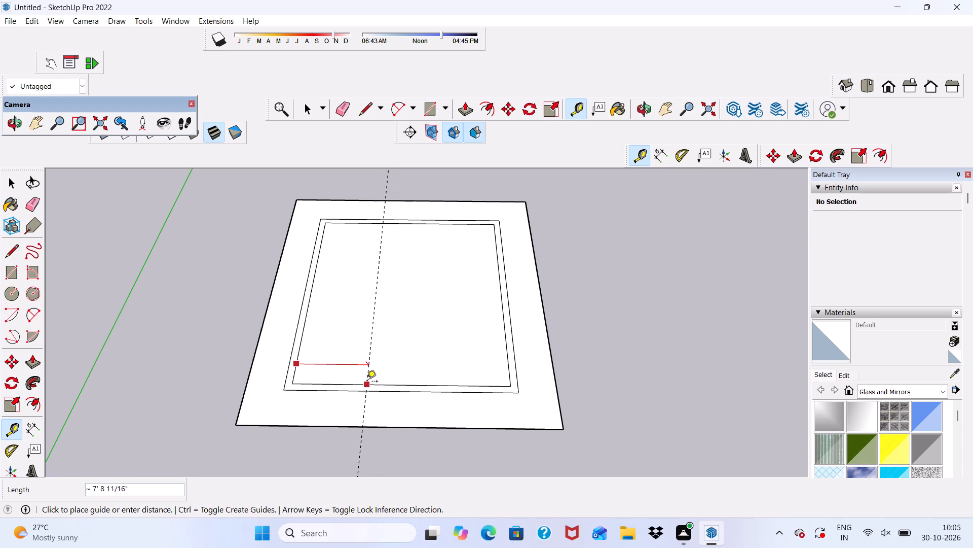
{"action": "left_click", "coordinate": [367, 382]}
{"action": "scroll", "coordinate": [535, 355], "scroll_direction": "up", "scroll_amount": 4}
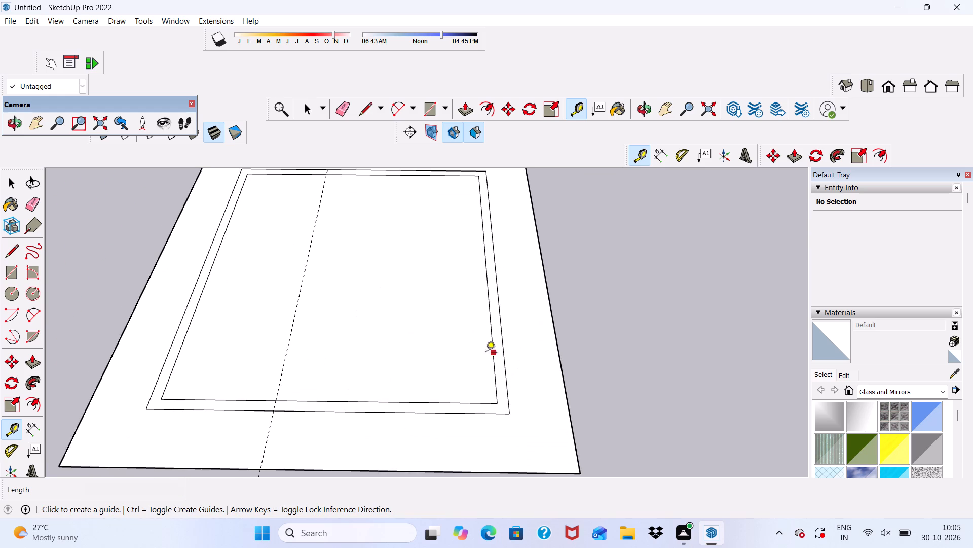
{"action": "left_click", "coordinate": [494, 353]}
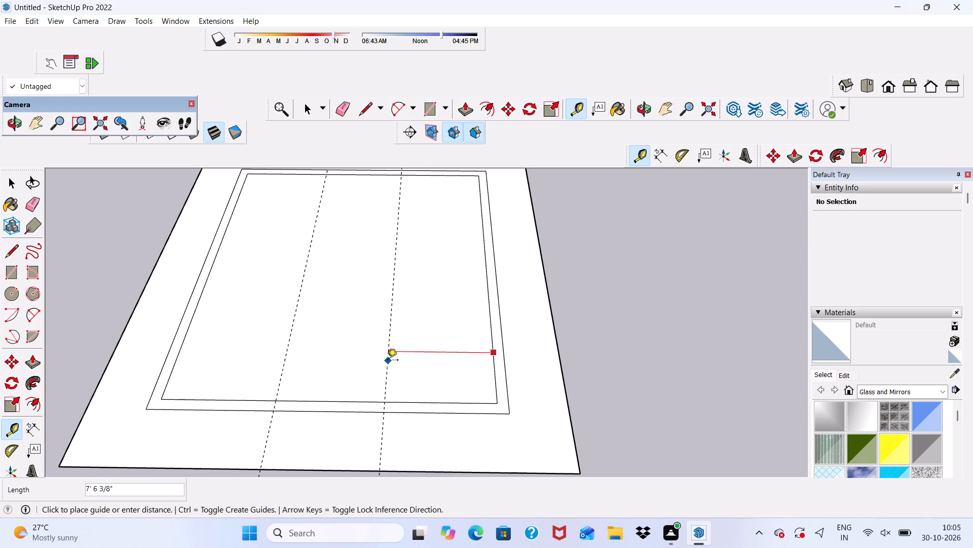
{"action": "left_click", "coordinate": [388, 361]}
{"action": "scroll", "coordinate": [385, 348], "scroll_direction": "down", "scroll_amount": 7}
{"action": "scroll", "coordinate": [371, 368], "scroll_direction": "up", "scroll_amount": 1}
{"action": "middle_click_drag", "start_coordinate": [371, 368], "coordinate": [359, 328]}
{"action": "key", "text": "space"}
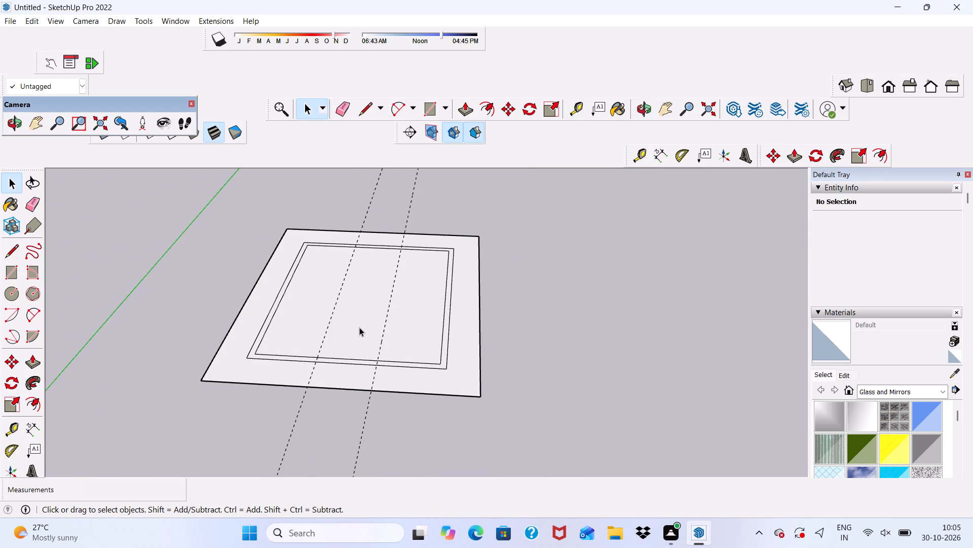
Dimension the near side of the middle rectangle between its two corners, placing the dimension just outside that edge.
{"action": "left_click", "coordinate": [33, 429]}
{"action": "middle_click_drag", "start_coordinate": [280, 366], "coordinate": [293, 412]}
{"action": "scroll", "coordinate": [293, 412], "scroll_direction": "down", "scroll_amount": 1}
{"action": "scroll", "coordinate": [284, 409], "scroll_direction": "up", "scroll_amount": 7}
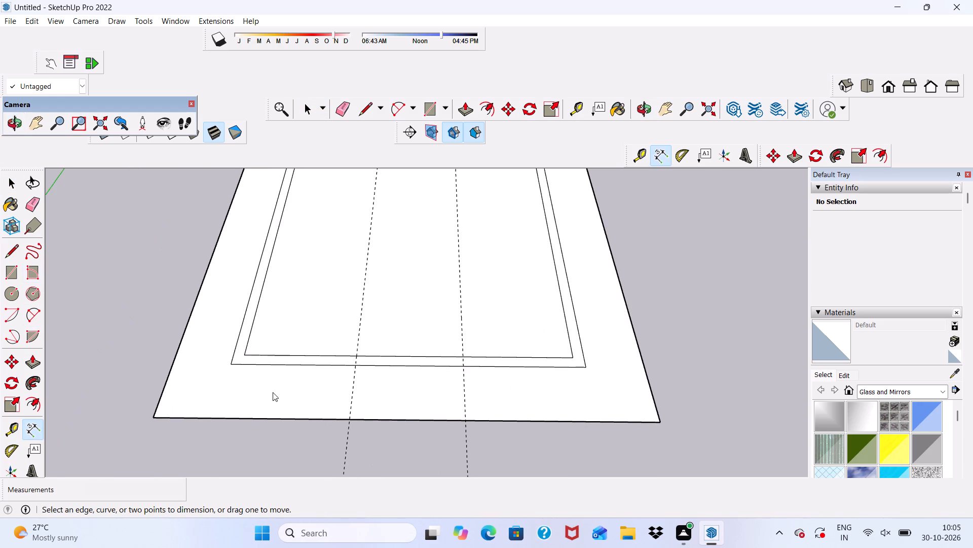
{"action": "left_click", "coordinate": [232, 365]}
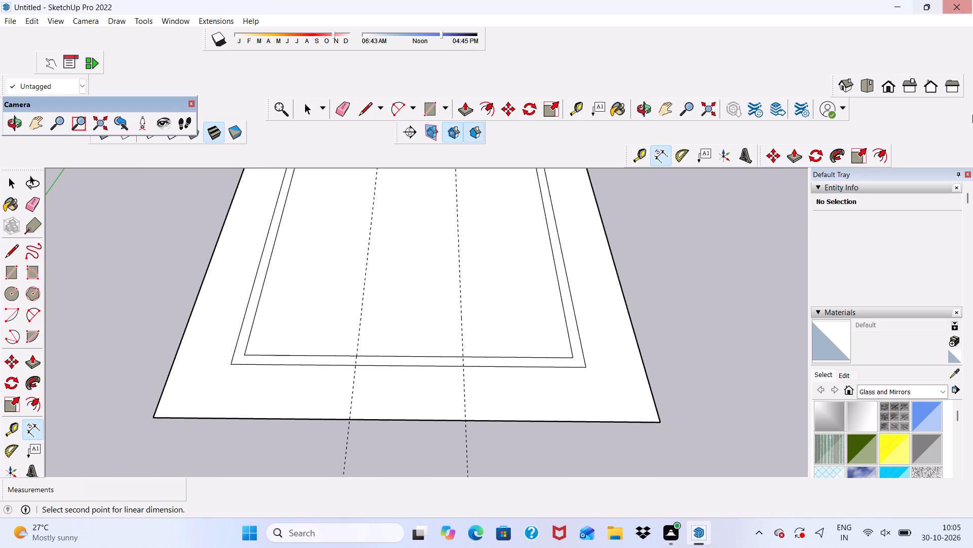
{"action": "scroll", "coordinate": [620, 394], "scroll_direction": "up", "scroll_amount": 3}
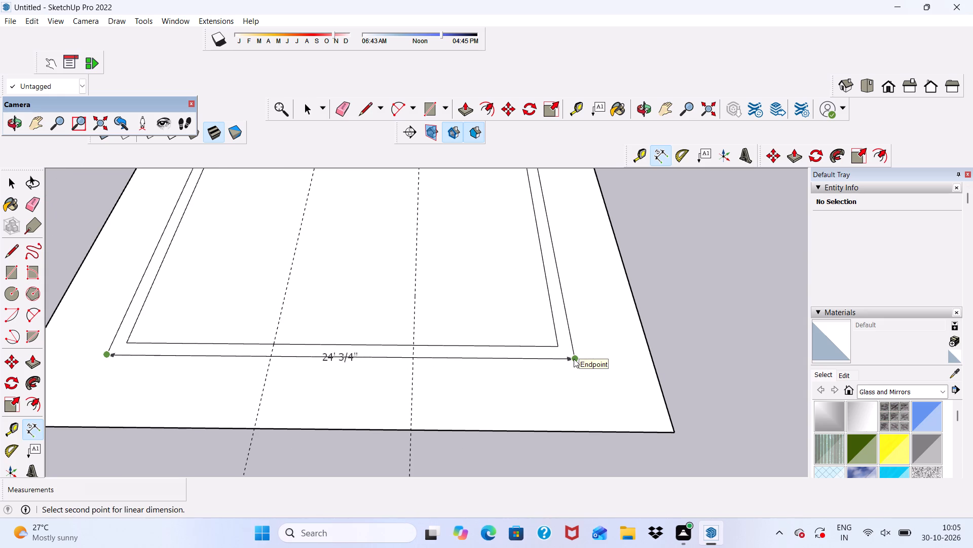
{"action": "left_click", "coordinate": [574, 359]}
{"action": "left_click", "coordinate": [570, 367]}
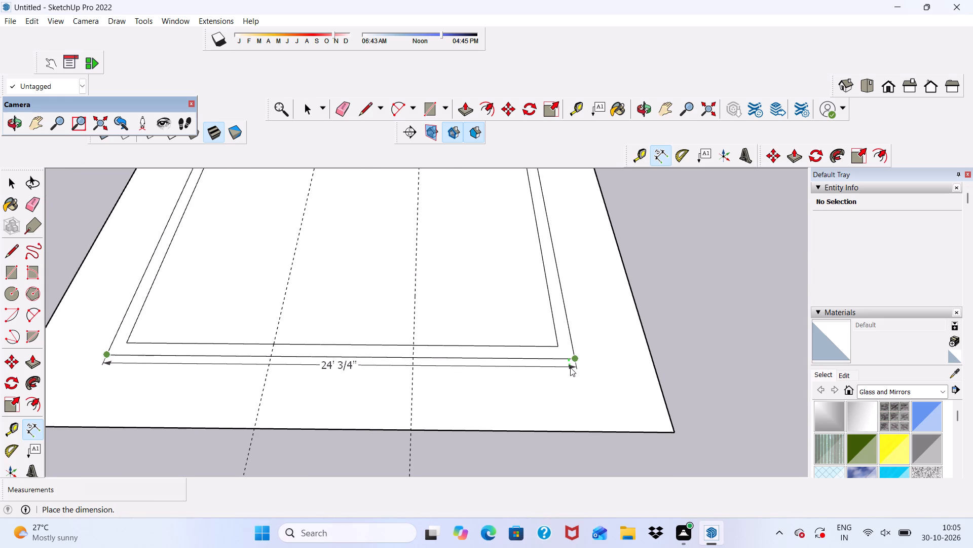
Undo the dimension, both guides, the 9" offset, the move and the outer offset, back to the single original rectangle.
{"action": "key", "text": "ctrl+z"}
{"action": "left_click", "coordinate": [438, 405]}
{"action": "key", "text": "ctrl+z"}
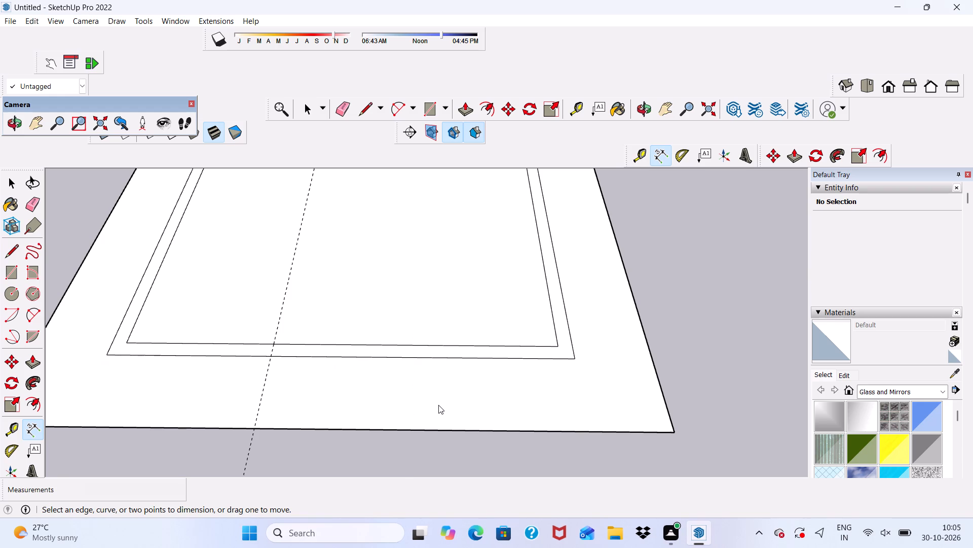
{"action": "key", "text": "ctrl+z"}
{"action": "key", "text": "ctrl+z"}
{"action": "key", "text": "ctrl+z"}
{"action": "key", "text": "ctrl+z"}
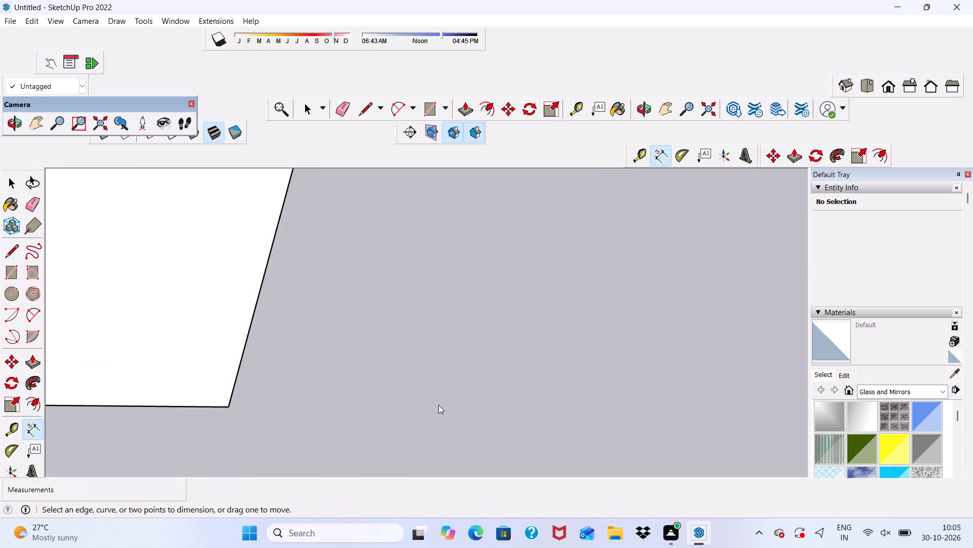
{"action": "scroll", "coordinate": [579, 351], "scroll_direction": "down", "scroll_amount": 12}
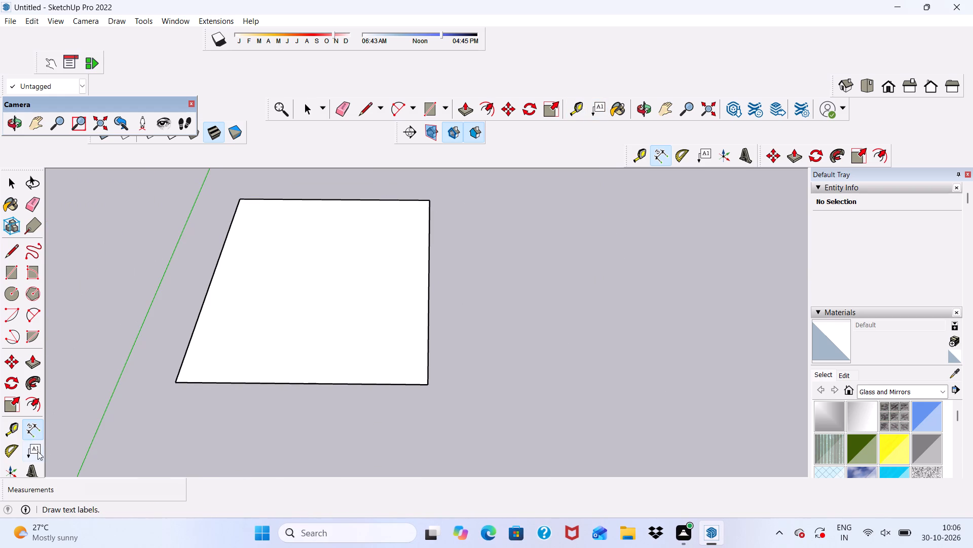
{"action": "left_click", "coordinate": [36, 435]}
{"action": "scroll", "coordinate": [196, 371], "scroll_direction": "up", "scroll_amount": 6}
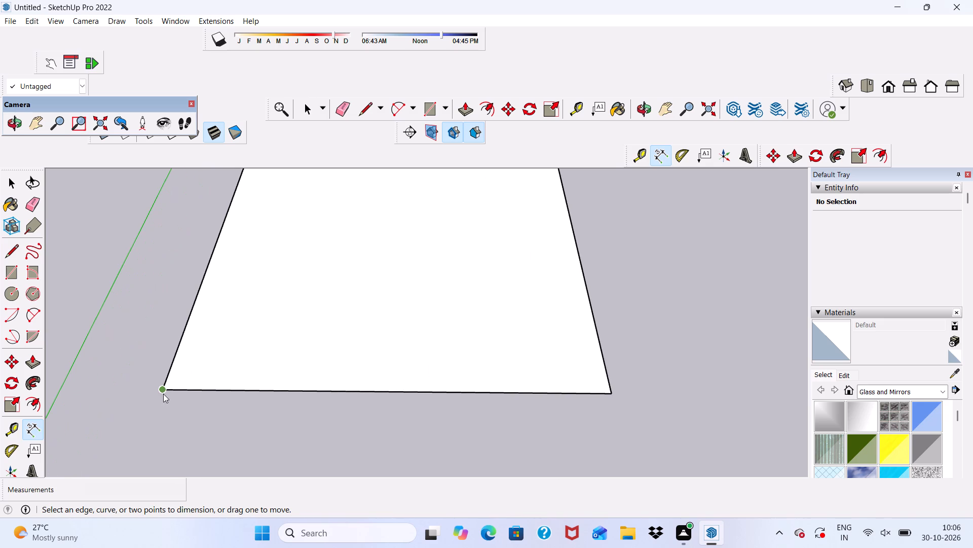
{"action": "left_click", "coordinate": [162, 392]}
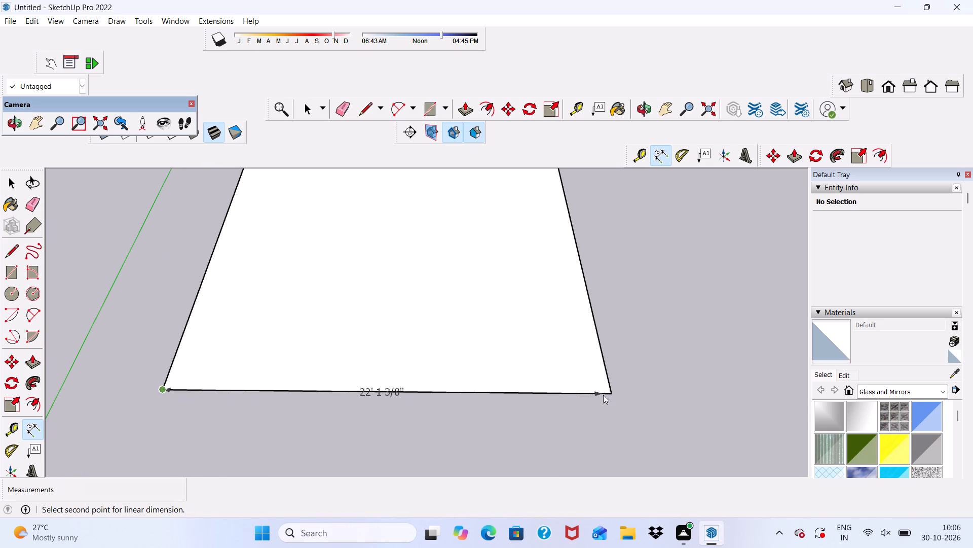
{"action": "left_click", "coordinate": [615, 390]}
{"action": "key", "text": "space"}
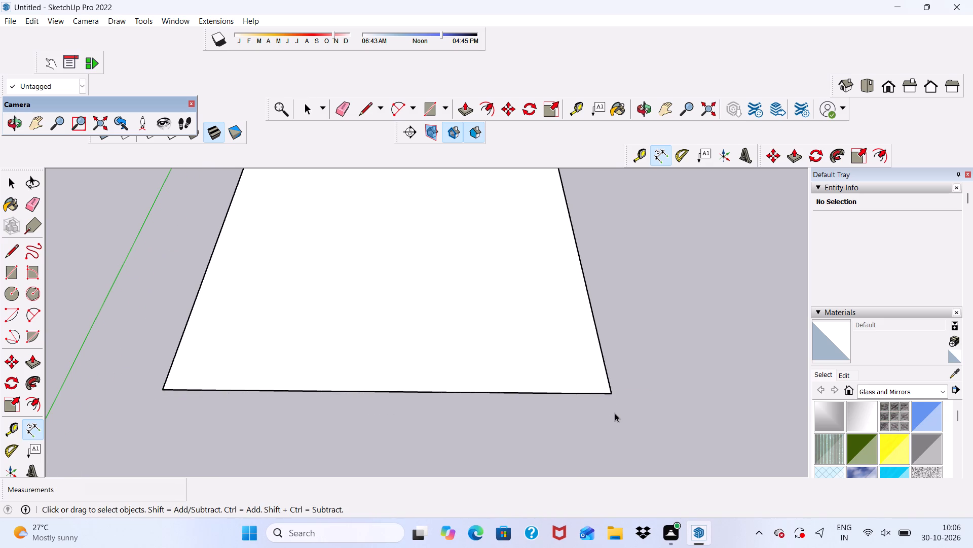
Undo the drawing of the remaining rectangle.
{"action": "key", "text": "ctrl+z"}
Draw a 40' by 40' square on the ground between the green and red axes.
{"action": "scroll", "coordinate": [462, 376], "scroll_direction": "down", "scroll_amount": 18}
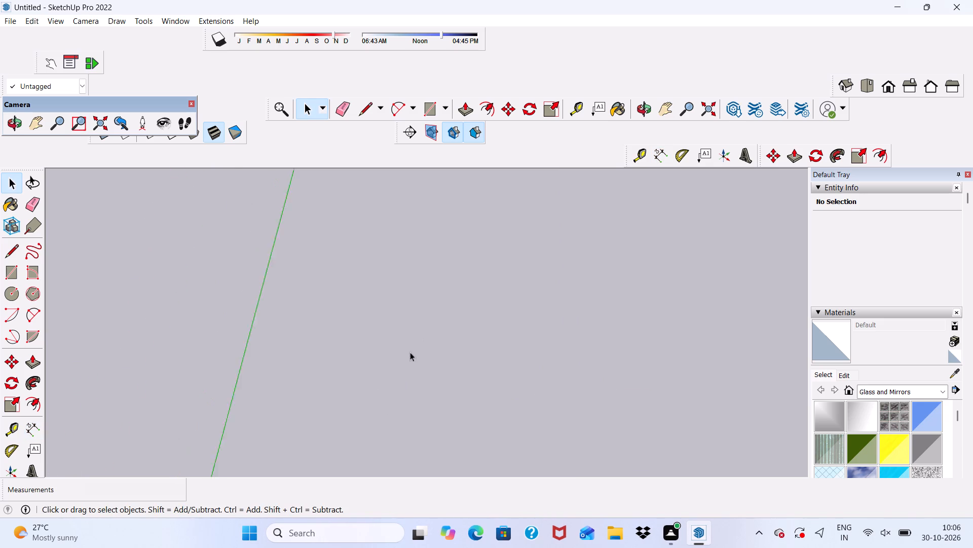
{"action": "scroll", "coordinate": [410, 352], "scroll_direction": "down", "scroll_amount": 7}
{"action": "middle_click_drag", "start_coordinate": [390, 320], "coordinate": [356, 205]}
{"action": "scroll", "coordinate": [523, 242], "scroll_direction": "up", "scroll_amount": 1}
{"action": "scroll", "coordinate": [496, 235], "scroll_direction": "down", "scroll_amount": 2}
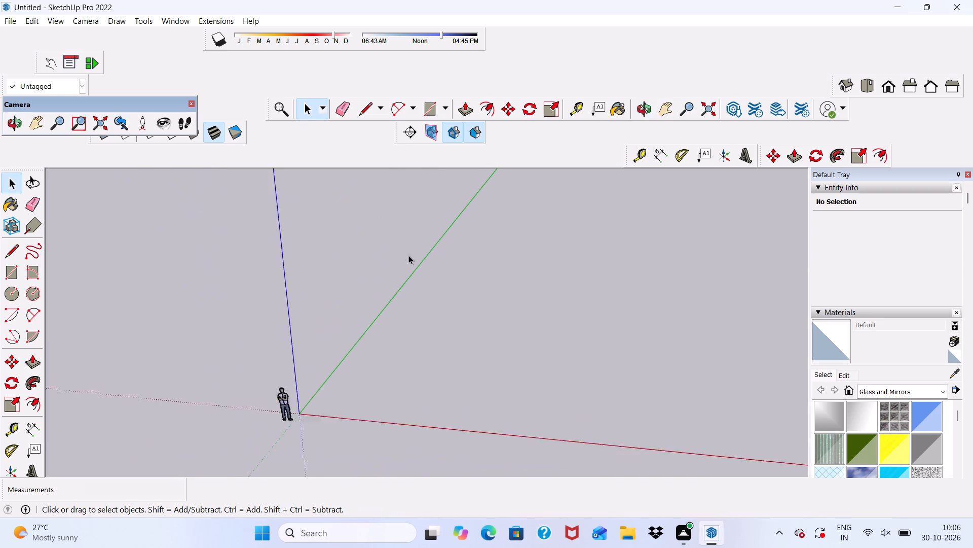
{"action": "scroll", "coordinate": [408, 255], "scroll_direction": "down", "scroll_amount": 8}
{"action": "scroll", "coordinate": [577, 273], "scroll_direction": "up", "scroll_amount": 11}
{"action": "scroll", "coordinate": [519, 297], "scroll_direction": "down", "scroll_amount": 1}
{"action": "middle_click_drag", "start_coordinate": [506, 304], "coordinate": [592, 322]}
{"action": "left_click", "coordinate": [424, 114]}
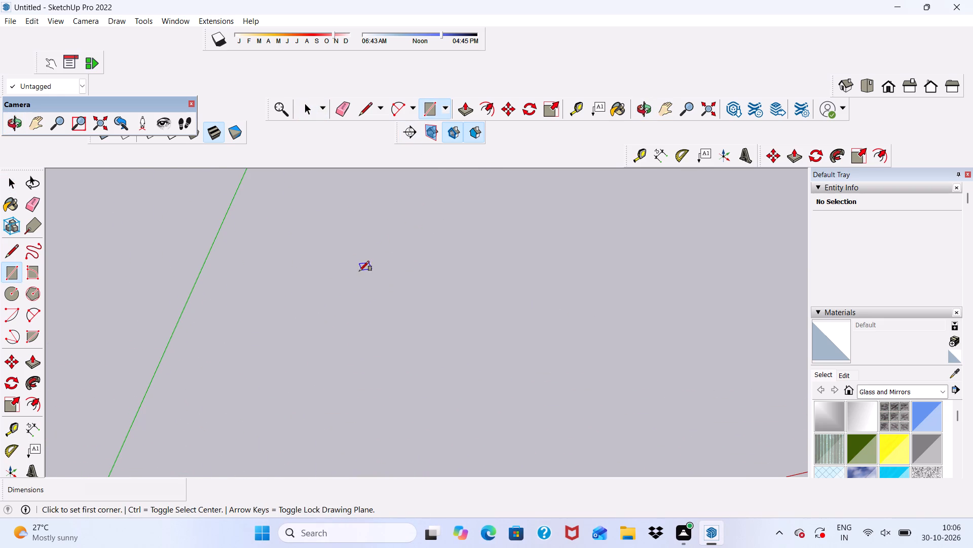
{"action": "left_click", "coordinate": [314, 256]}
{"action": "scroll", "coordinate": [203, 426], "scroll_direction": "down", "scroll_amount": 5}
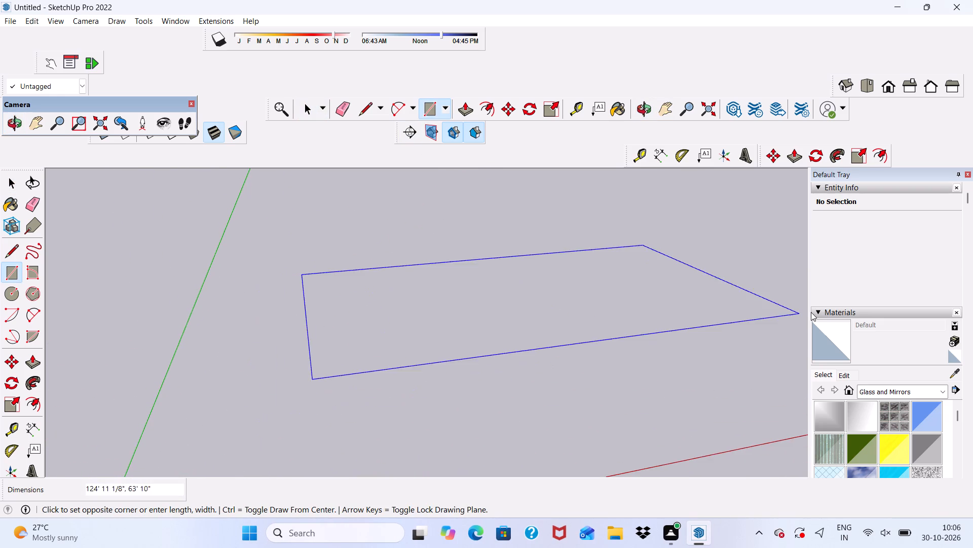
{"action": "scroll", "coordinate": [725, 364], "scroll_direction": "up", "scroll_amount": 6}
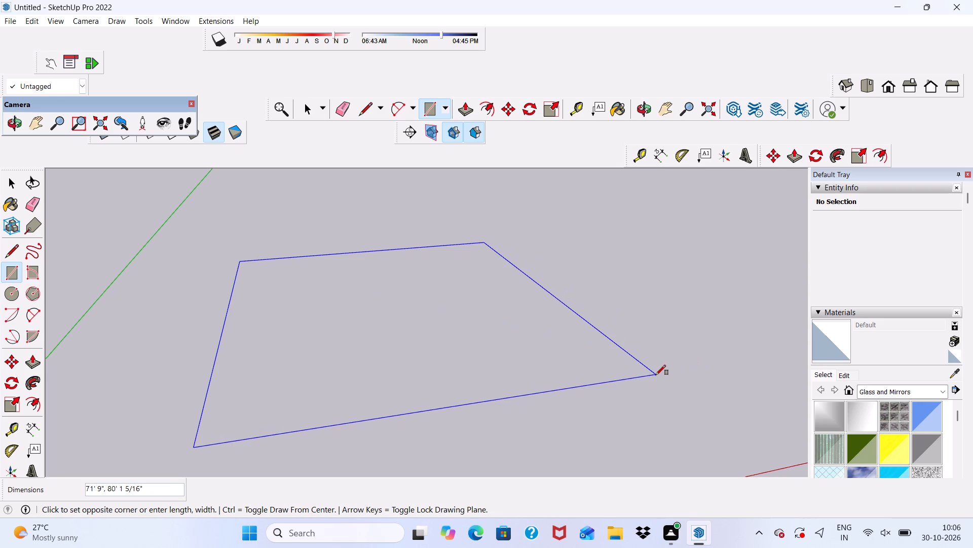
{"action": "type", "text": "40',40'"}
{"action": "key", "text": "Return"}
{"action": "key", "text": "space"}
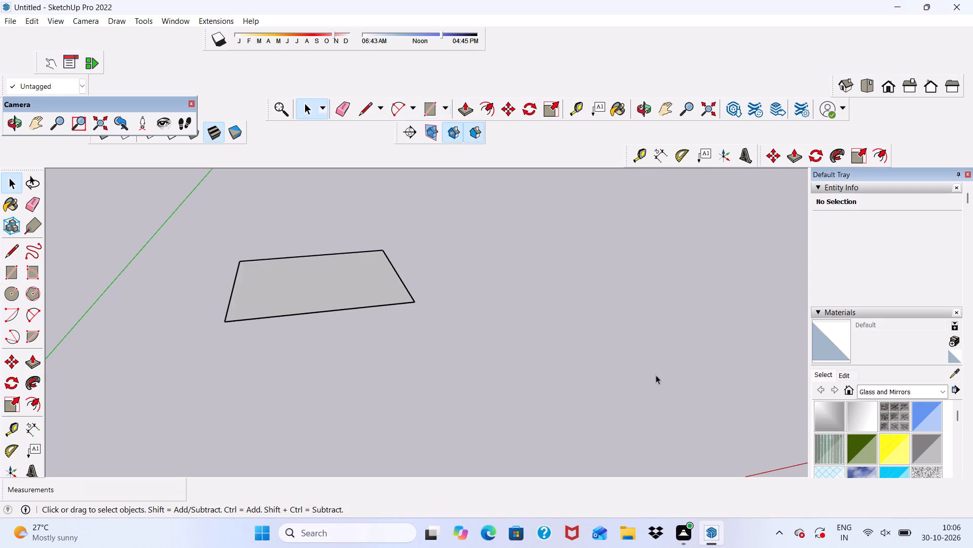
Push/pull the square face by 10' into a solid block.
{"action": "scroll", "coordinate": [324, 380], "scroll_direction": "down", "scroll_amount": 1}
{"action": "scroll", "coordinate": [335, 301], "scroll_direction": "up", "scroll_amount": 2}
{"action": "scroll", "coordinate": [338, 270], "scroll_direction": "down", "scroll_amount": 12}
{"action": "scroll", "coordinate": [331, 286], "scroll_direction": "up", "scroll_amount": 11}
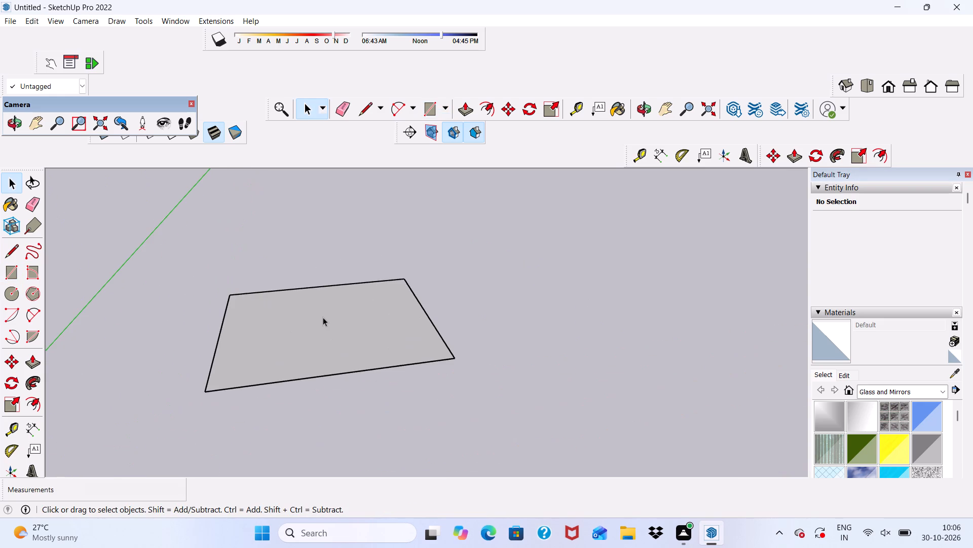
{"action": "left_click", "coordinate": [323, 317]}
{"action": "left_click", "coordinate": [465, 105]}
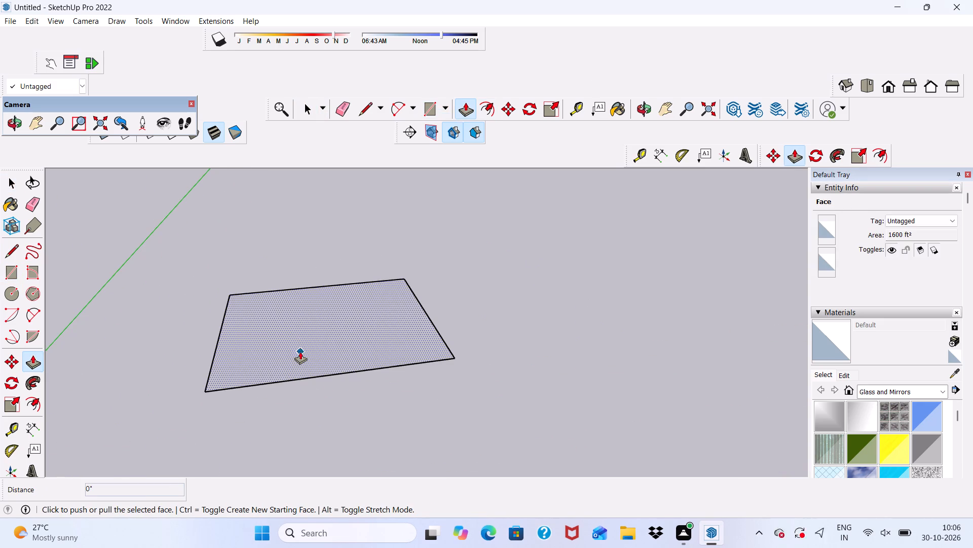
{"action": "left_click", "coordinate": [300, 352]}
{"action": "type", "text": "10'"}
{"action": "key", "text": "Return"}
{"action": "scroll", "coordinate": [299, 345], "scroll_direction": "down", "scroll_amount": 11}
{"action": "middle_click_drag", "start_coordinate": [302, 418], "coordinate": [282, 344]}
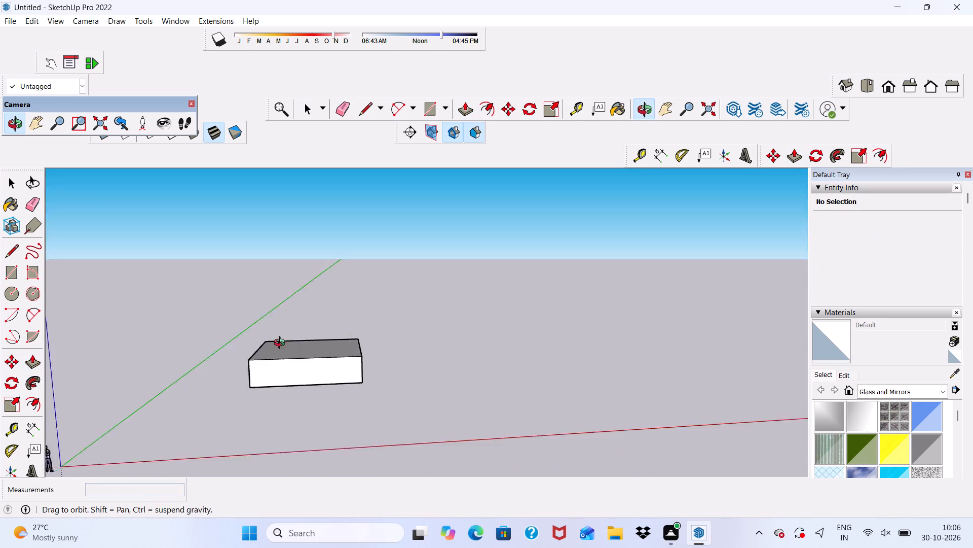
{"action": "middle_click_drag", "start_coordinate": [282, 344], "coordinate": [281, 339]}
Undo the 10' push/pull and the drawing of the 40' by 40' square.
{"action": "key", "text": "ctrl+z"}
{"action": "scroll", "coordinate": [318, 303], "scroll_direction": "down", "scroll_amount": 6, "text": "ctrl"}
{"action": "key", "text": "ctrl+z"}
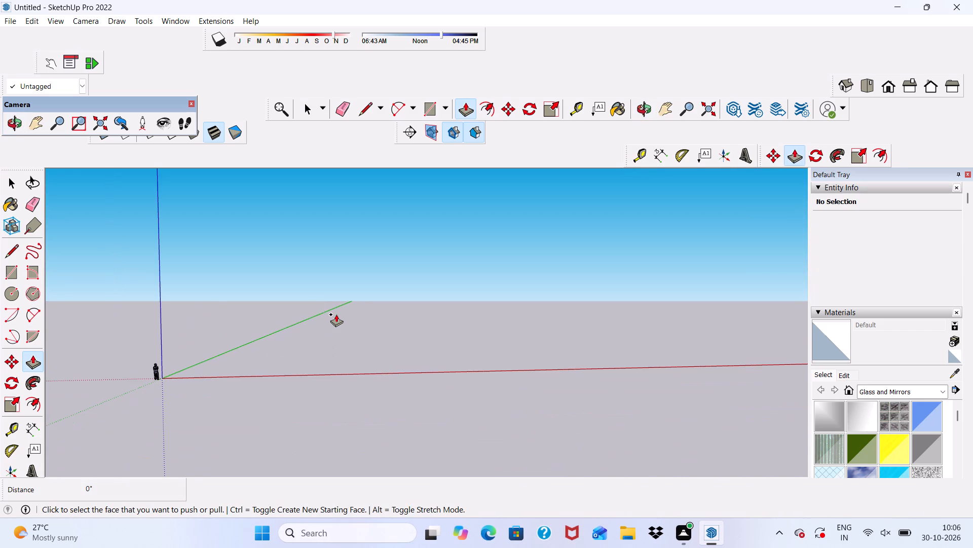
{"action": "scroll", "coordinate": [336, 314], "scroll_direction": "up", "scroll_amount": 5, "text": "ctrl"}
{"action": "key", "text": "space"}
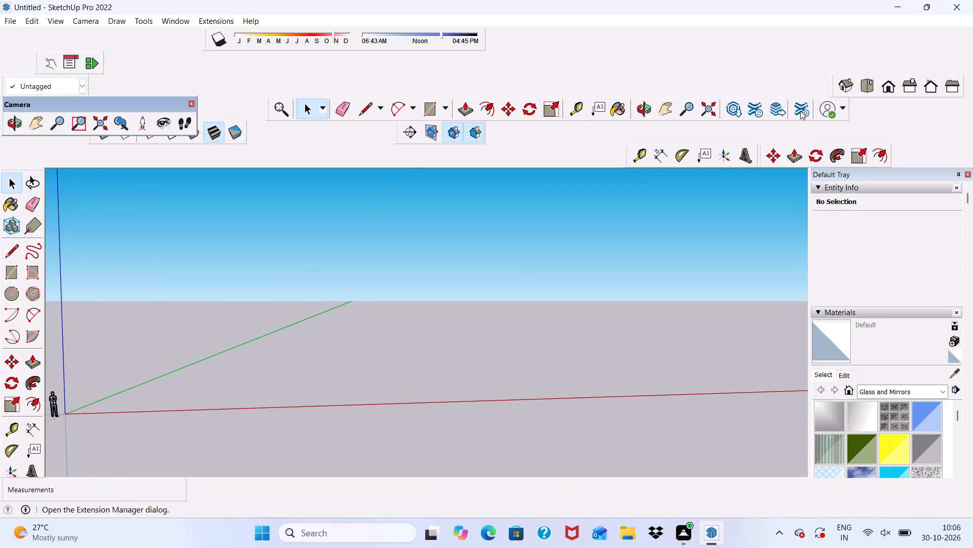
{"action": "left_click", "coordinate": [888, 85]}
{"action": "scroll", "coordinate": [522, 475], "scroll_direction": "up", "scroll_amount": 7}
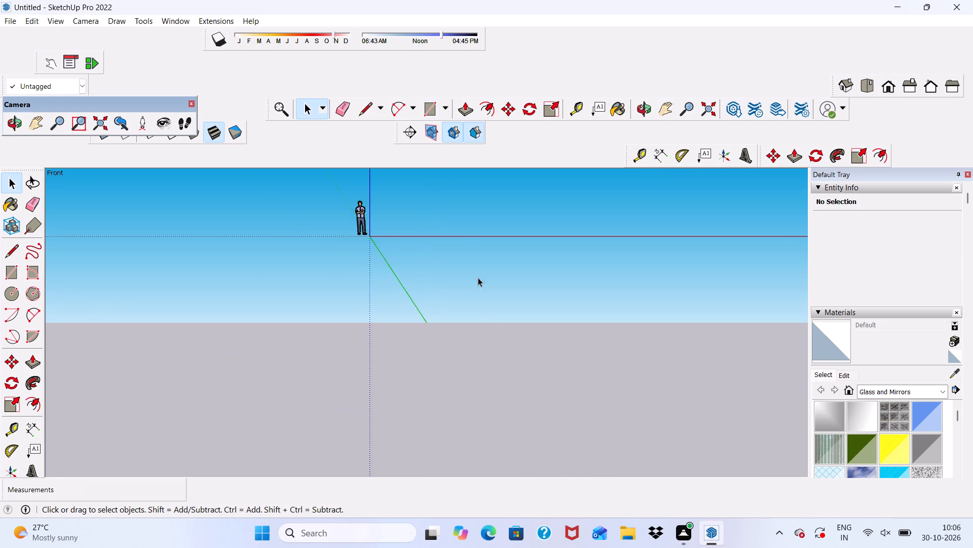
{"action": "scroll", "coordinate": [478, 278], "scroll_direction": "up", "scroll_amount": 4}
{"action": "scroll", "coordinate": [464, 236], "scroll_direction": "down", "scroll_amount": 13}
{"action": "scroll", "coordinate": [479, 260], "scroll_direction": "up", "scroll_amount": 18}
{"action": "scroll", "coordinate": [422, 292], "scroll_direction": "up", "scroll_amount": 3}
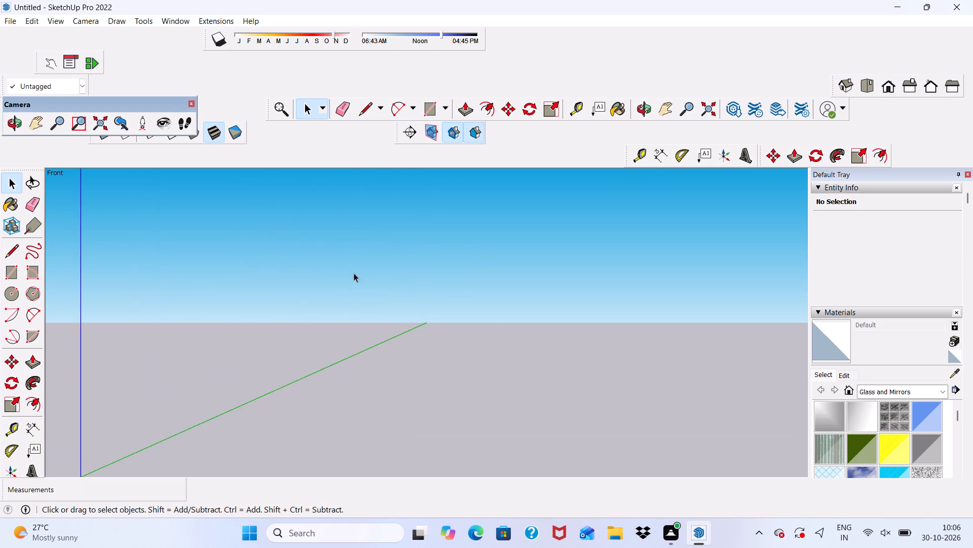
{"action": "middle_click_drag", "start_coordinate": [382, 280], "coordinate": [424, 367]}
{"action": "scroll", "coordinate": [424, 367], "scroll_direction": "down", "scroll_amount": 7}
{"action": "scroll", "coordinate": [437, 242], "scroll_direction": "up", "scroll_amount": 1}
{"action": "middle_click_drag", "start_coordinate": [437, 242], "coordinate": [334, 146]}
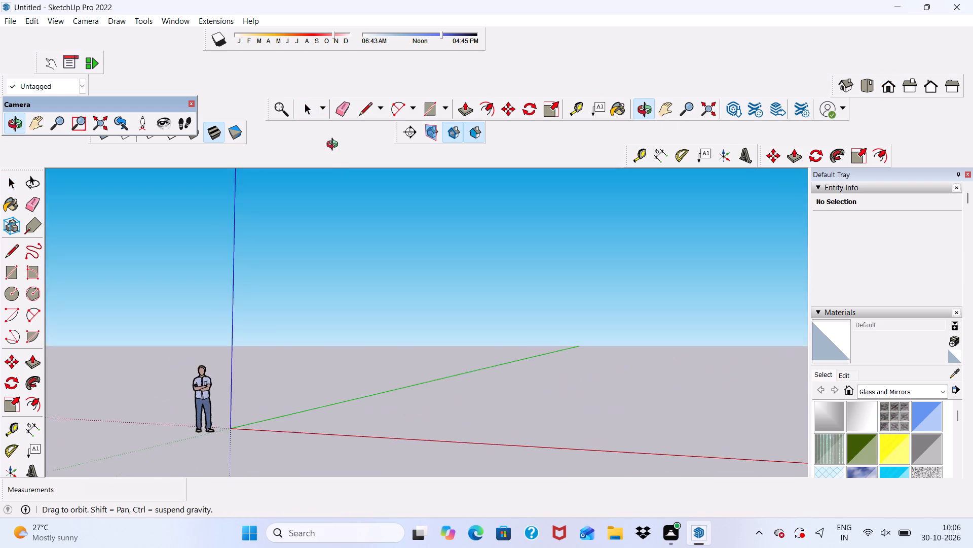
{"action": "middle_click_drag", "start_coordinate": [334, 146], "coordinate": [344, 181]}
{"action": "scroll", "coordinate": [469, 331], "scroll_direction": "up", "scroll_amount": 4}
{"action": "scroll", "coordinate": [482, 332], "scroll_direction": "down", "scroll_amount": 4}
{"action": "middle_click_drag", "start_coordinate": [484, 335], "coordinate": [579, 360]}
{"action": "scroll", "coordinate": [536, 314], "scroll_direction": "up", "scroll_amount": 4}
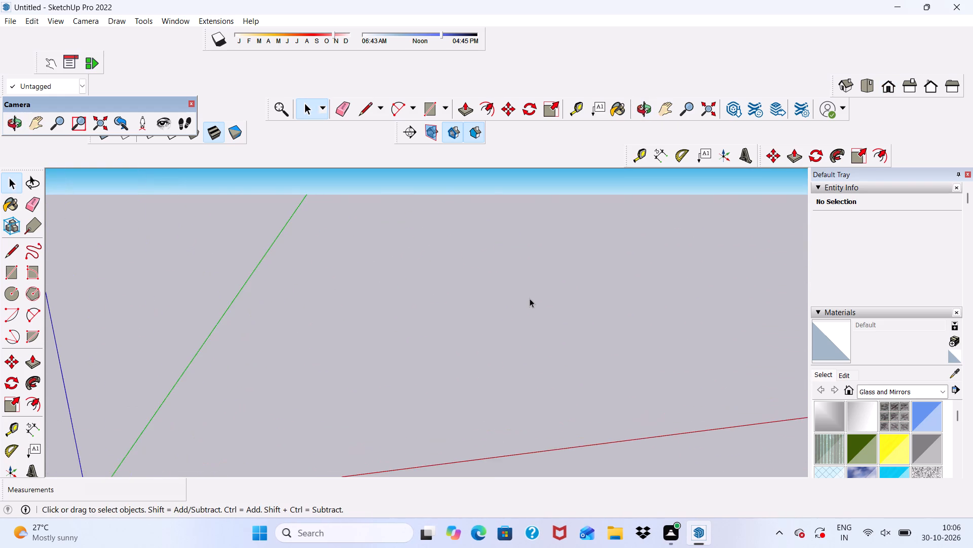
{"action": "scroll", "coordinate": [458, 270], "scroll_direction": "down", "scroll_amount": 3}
Draw a 40' by 40' square on the ground between the green and red axes.
{"action": "left_click", "coordinate": [430, 109]}
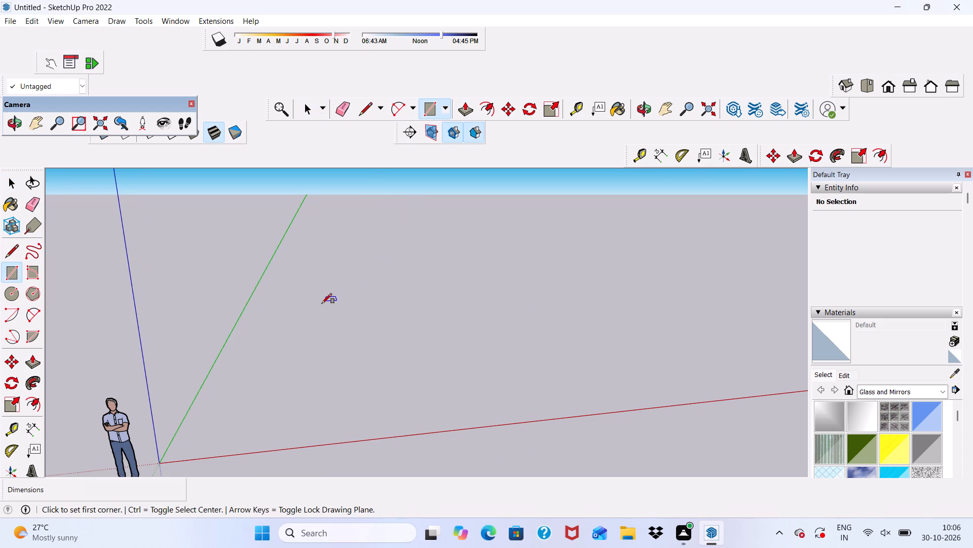
{"action": "scroll", "coordinate": [322, 303], "scroll_direction": "up", "scroll_amount": 4}
{"action": "scroll", "coordinate": [326, 302], "scroll_direction": "down", "scroll_amount": 4}
{"action": "middle_click_drag", "start_coordinate": [278, 375], "coordinate": [286, 360]}
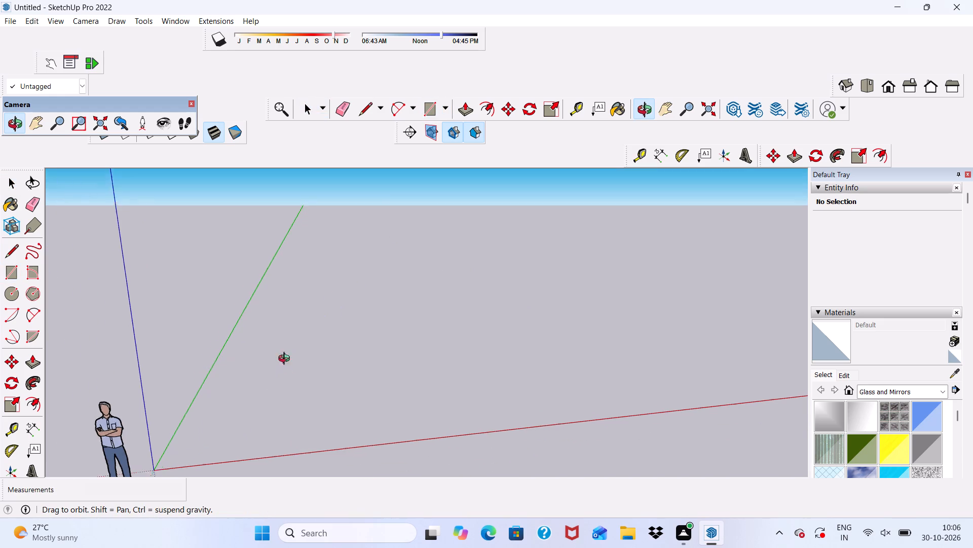
{"action": "middle_click_drag", "start_coordinate": [286, 360], "coordinate": [389, 316]}
{"action": "scroll", "coordinate": [389, 316], "scroll_direction": "up", "scroll_amount": 1}
{"action": "scroll", "coordinate": [278, 344], "scroll_direction": "down", "scroll_amount": 6}
{"action": "middle_click_drag", "start_coordinate": [300, 375], "coordinate": [225, 394]}
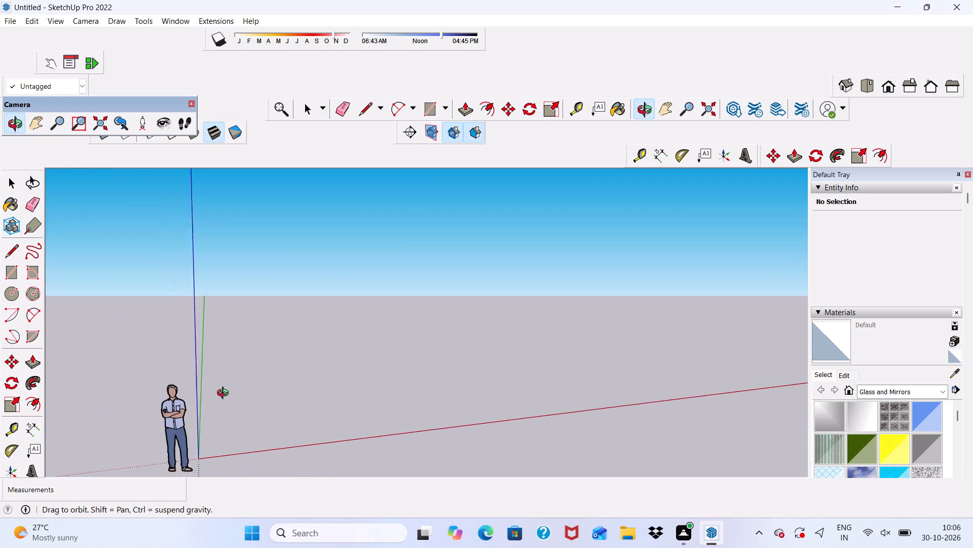
{"action": "middle_click_drag", "start_coordinate": [225, 394], "coordinate": [218, 384]}
{"action": "scroll", "coordinate": [416, 347], "scroll_direction": "up", "scroll_amount": 5}
{"action": "scroll", "coordinate": [323, 349], "scroll_direction": "down", "scroll_amount": 1}
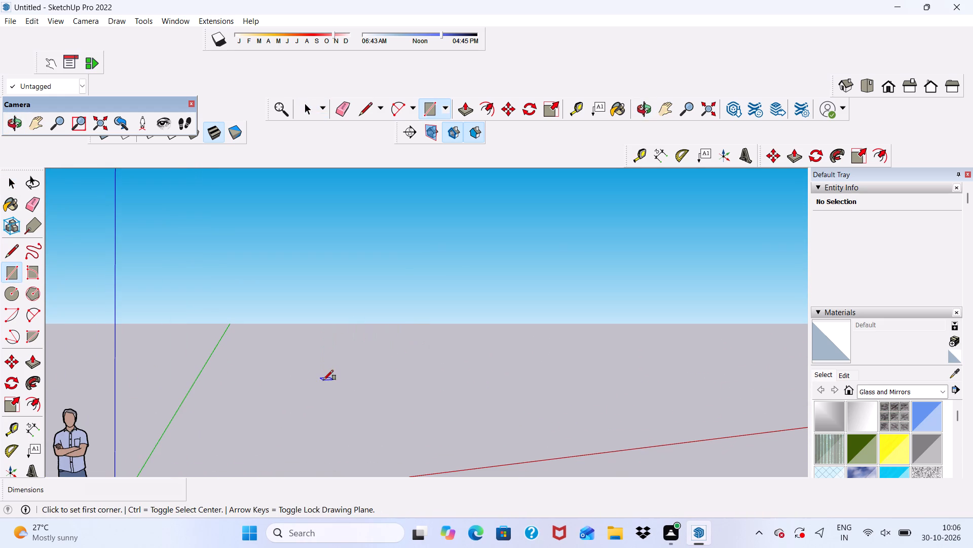
{"action": "scroll", "coordinate": [323, 357], "scroll_direction": "up", "scroll_amount": 4}
{"action": "scroll", "coordinate": [306, 360], "scroll_direction": "down", "scroll_amount": 3}
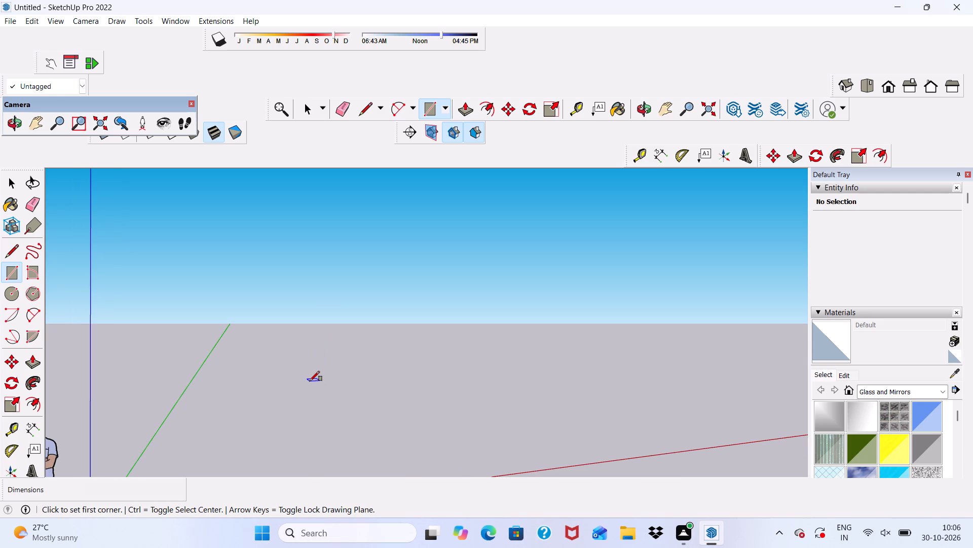
{"action": "left_click", "coordinate": [310, 381]}
{"action": "scroll", "coordinate": [575, 373], "scroll_direction": "up", "scroll_amount": 1}
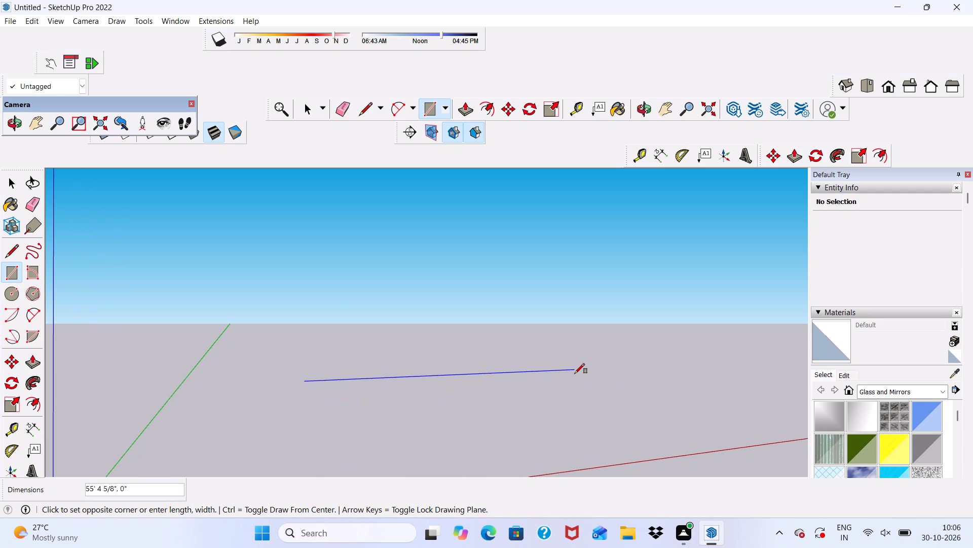
{"action": "type", "text": "40',40'"}
{"action": "key", "text": "Return"}
{"action": "key", "text": "space"}
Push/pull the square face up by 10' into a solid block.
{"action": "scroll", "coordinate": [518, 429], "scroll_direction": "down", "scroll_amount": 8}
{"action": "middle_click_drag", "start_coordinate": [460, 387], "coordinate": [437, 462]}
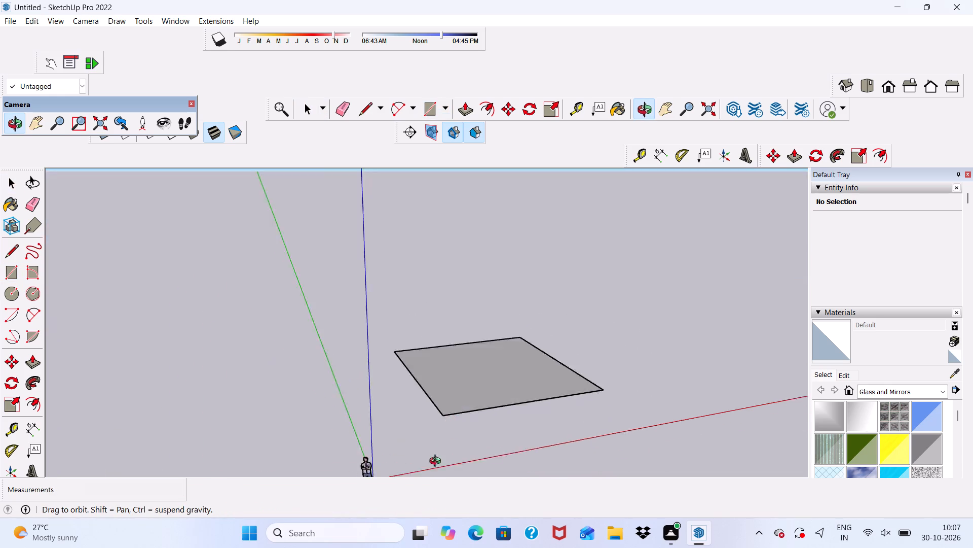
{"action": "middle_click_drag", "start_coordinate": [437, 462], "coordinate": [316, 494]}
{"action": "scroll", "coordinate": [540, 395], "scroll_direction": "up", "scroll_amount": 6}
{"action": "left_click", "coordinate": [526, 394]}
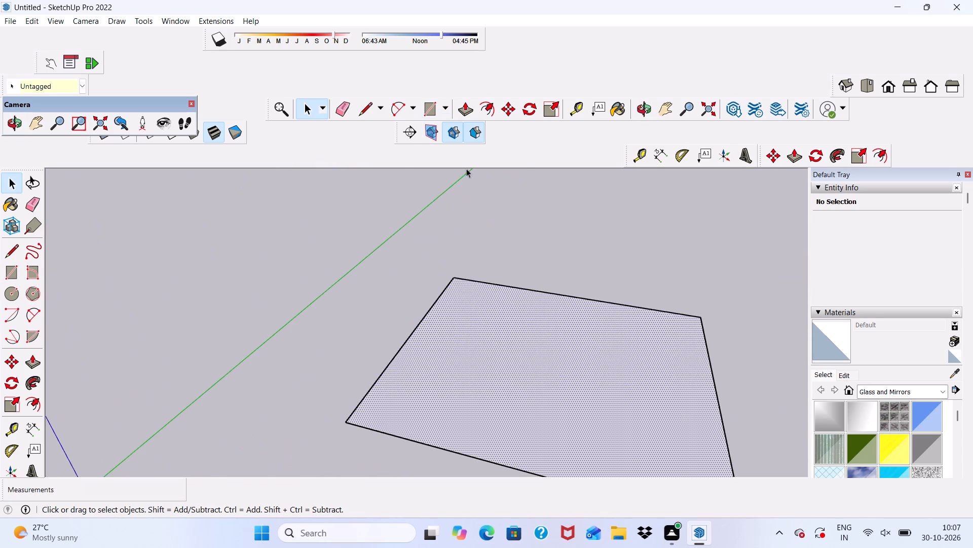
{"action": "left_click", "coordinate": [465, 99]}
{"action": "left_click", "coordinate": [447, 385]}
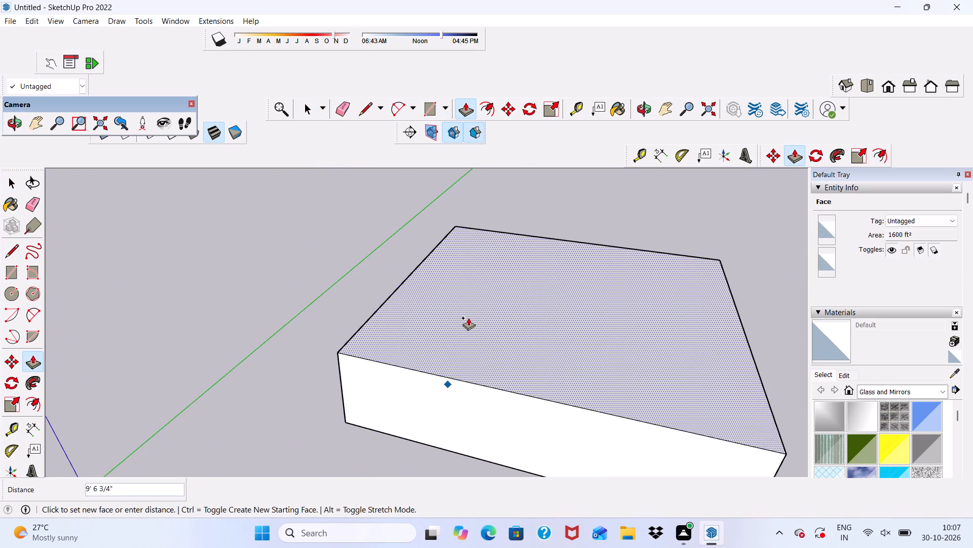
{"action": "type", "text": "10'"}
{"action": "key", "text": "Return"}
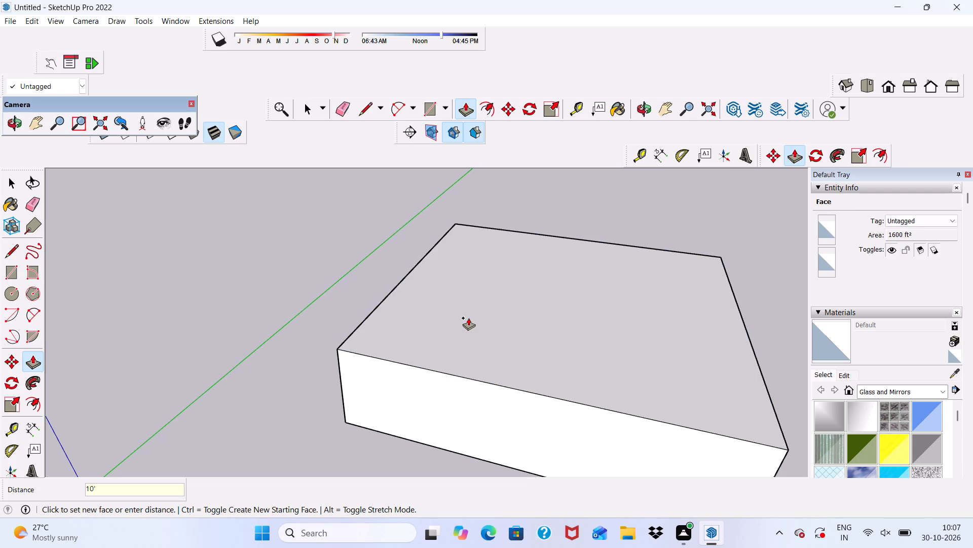
Examine the block's front side from a low viewpoint.
{"action": "scroll", "coordinate": [468, 318], "scroll_direction": "down", "scroll_amount": 6}
{"action": "middle_click_drag", "start_coordinate": [453, 389], "coordinate": [468, 350]}
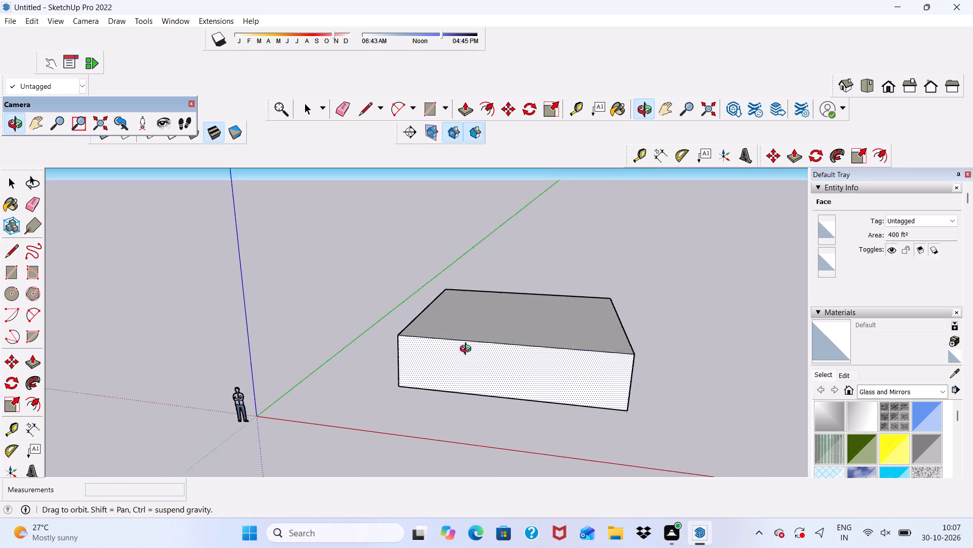
{"action": "middle_click_drag", "start_coordinate": [468, 350], "coordinate": [509, 273]}
{"action": "key", "text": "space"}
{"action": "scroll", "coordinate": [509, 285], "scroll_direction": "up", "scroll_amount": 5}
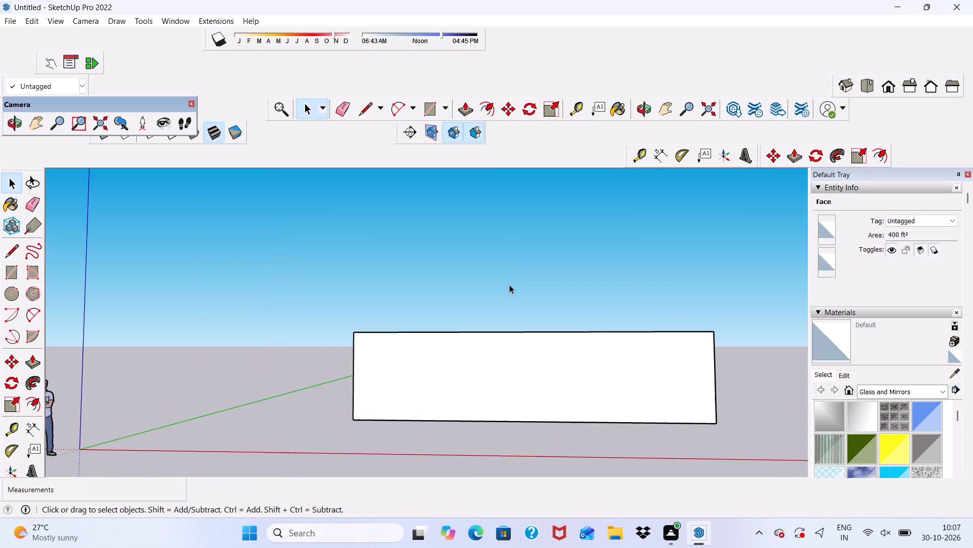
{"action": "scroll", "coordinate": [434, 343], "scroll_direction": "up", "scroll_amount": 5}
{"action": "scroll", "coordinate": [247, 352], "scroll_direction": "down", "scroll_amount": 6}
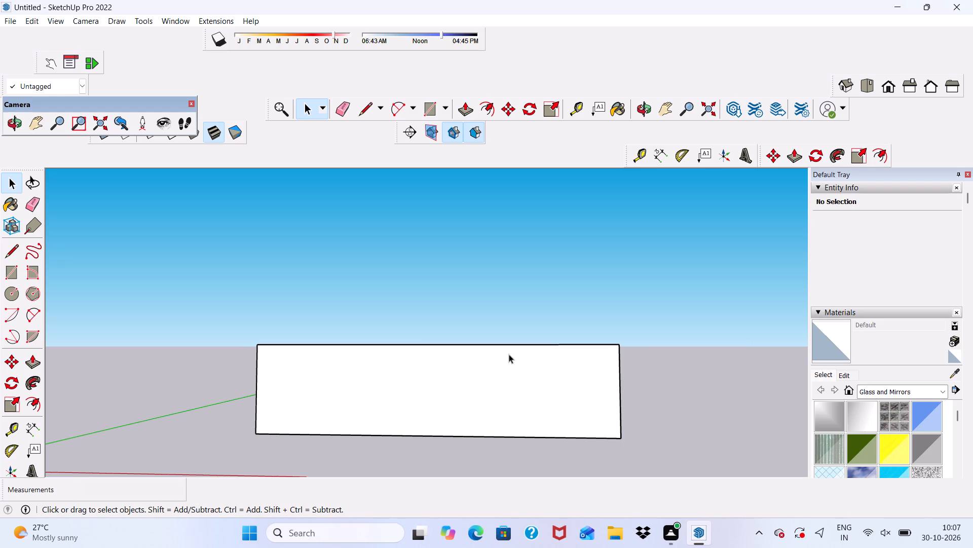
{"action": "key", "text": "space"}
{"action": "scroll", "coordinate": [494, 360], "scroll_direction": "up", "scroll_amount": 1}
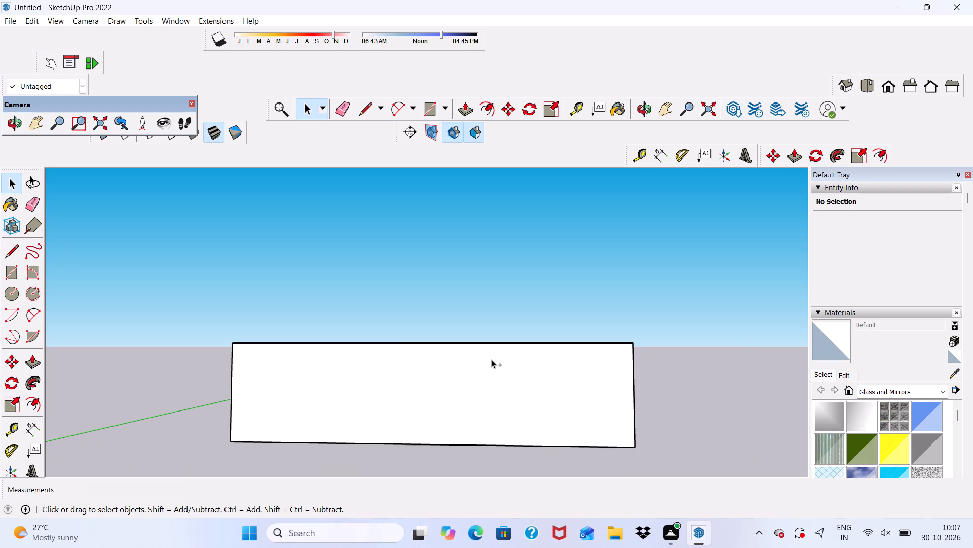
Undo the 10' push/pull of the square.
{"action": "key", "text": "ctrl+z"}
Offset the square's edges outward freehand to form a wide border around it.
{"action": "scroll", "coordinate": [491, 359], "scroll_direction": "down", "scroll_amount": 3}
{"action": "middle_click_drag", "start_coordinate": [490, 375], "coordinate": [472, 483]}
{"action": "scroll", "coordinate": [475, 379], "scroll_direction": "up", "scroll_amount": 2}
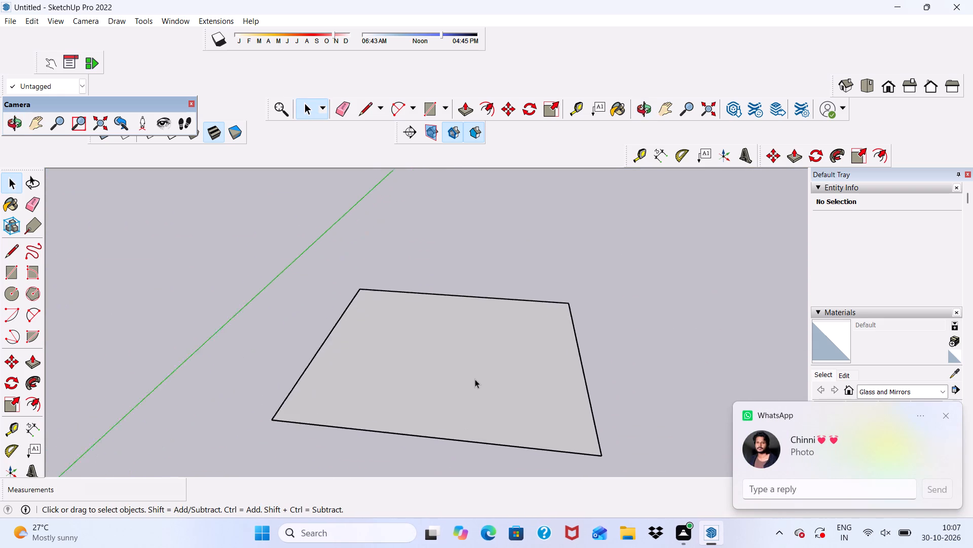
{"action": "scroll", "coordinate": [475, 379], "scroll_direction": "up", "scroll_amount": 1}
{"action": "scroll", "coordinate": [475, 379], "scroll_direction": "down", "scroll_amount": 5}
{"action": "middle_click_drag", "start_coordinate": [473, 391], "coordinate": [460, 373]}
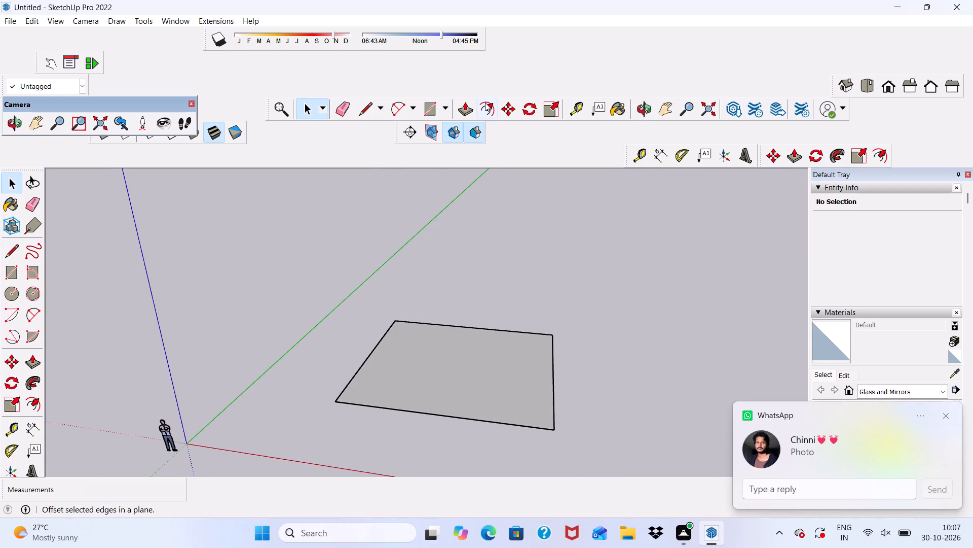
{"action": "left_click", "coordinate": [484, 101]}
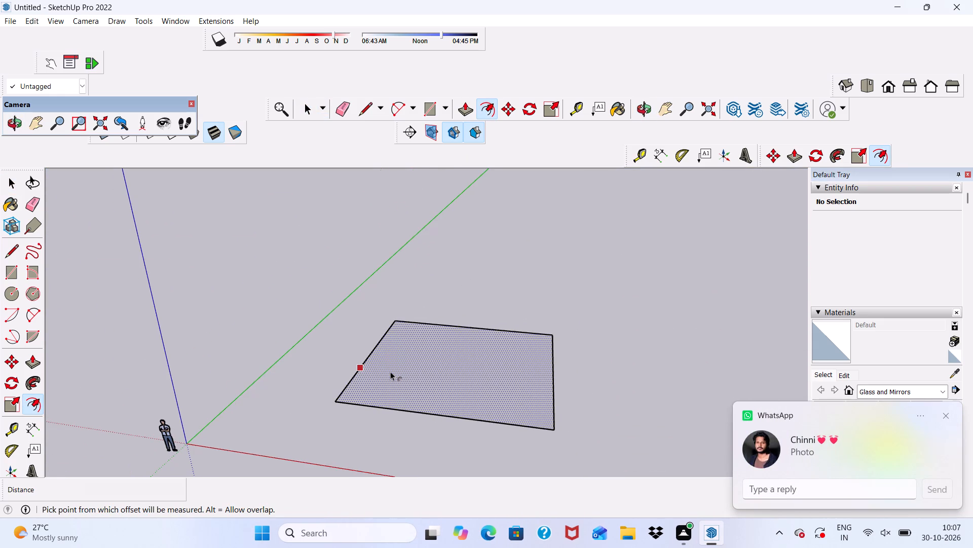
{"action": "left_click", "coordinate": [390, 371]}
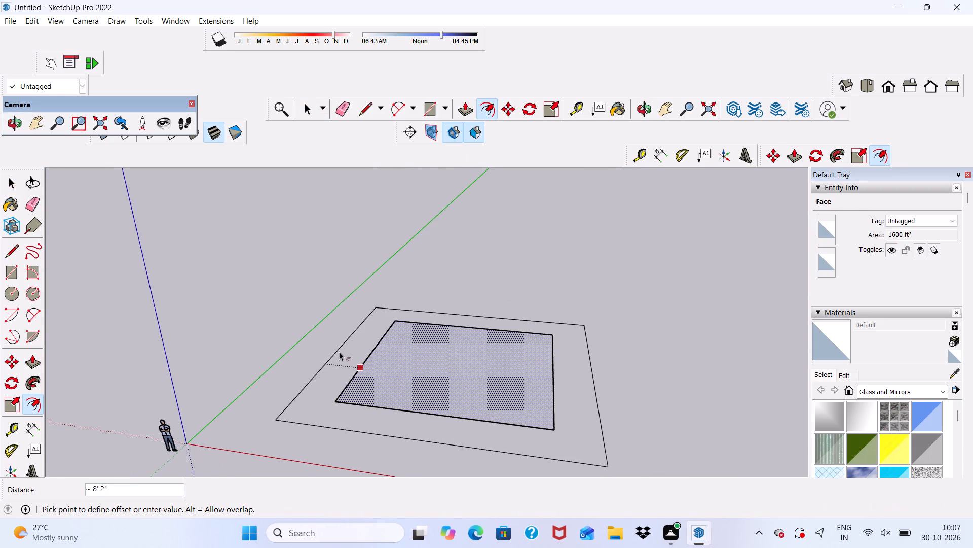
{"action": "left_click", "coordinate": [333, 349]}
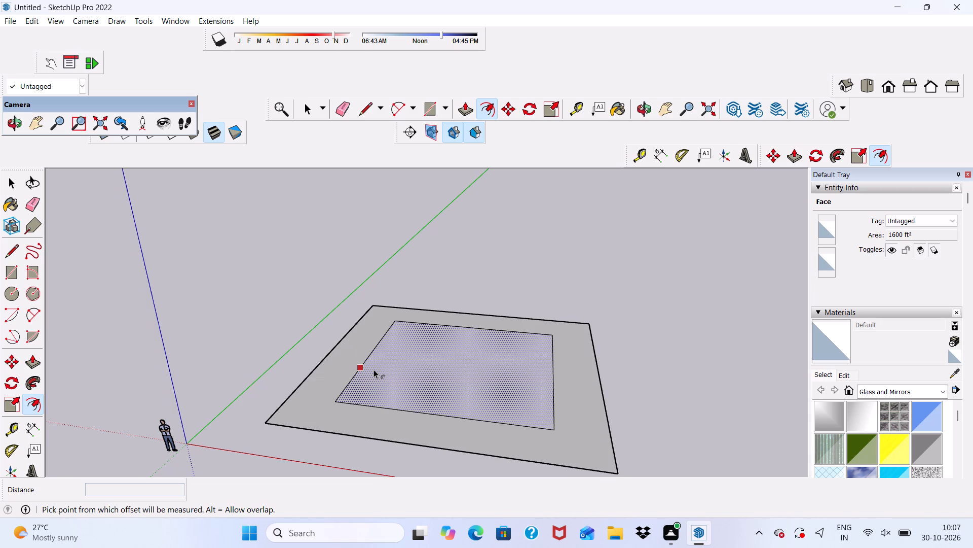
Offset the inner square's edges outward by 9" to outline the wall thickness.
{"action": "left_click", "coordinate": [373, 369]}
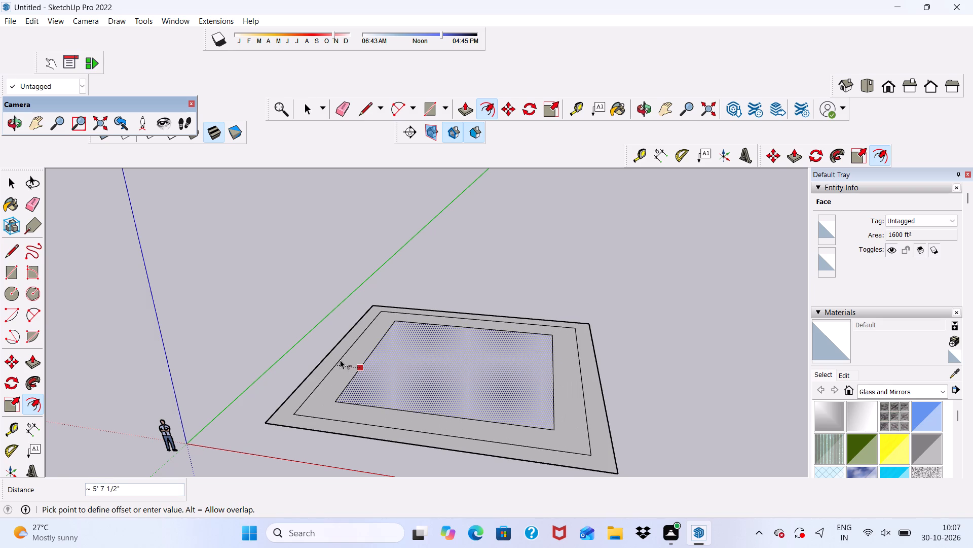
{"action": "key", "text": "9"}
{"action": "key", "text": "shift+quotedbl"}
{"action": "key", "text": "Return"}
{"action": "key", "text": "space"}
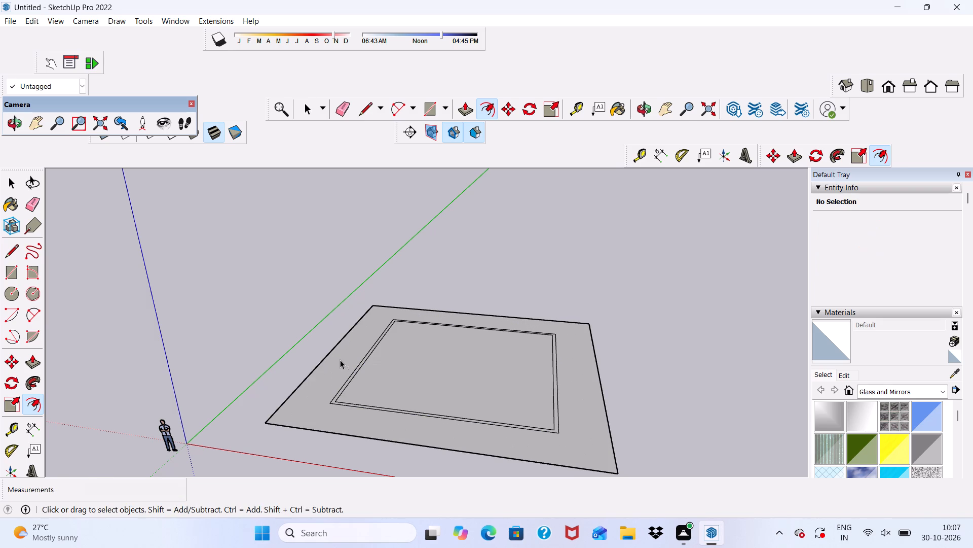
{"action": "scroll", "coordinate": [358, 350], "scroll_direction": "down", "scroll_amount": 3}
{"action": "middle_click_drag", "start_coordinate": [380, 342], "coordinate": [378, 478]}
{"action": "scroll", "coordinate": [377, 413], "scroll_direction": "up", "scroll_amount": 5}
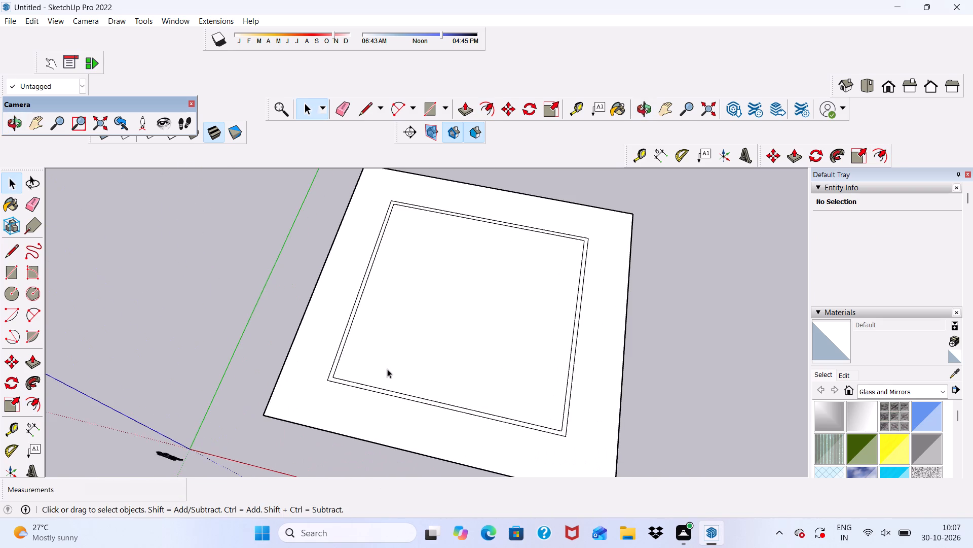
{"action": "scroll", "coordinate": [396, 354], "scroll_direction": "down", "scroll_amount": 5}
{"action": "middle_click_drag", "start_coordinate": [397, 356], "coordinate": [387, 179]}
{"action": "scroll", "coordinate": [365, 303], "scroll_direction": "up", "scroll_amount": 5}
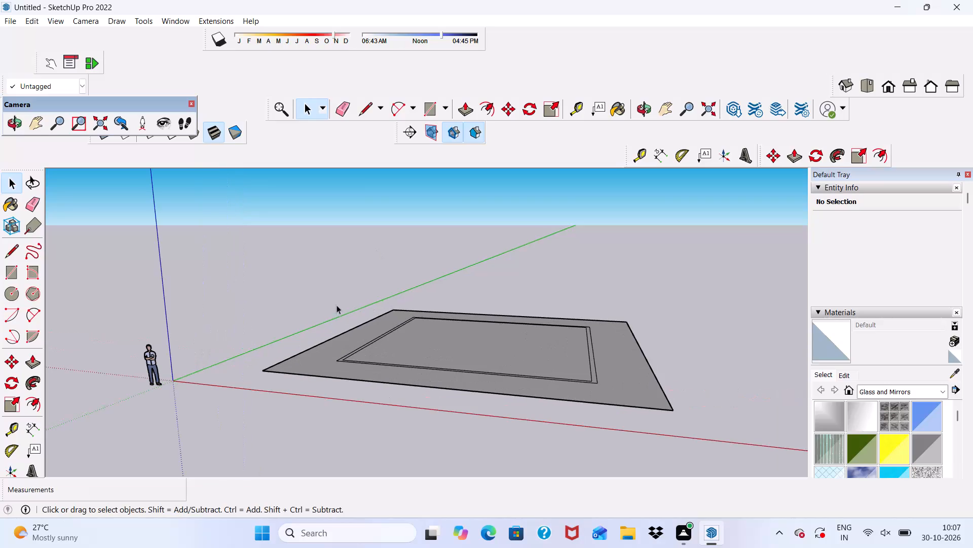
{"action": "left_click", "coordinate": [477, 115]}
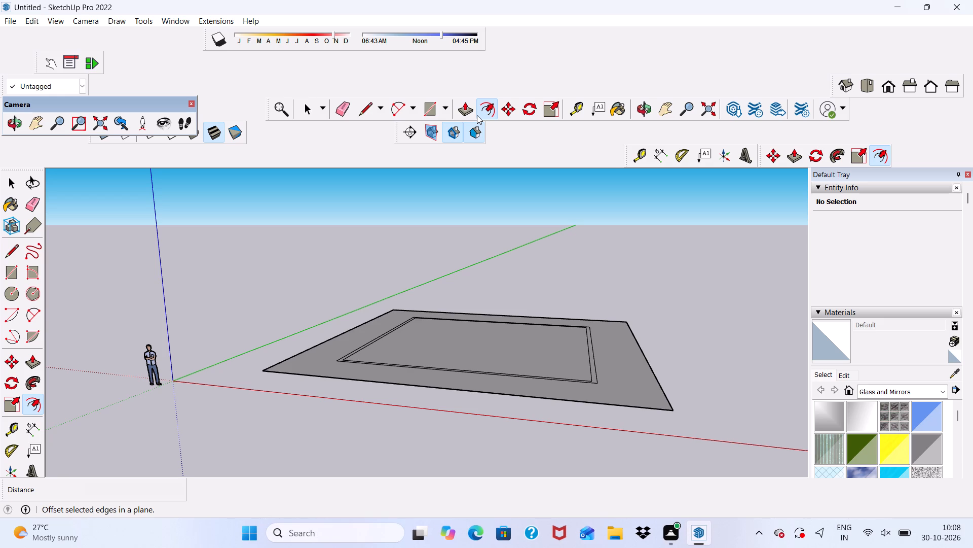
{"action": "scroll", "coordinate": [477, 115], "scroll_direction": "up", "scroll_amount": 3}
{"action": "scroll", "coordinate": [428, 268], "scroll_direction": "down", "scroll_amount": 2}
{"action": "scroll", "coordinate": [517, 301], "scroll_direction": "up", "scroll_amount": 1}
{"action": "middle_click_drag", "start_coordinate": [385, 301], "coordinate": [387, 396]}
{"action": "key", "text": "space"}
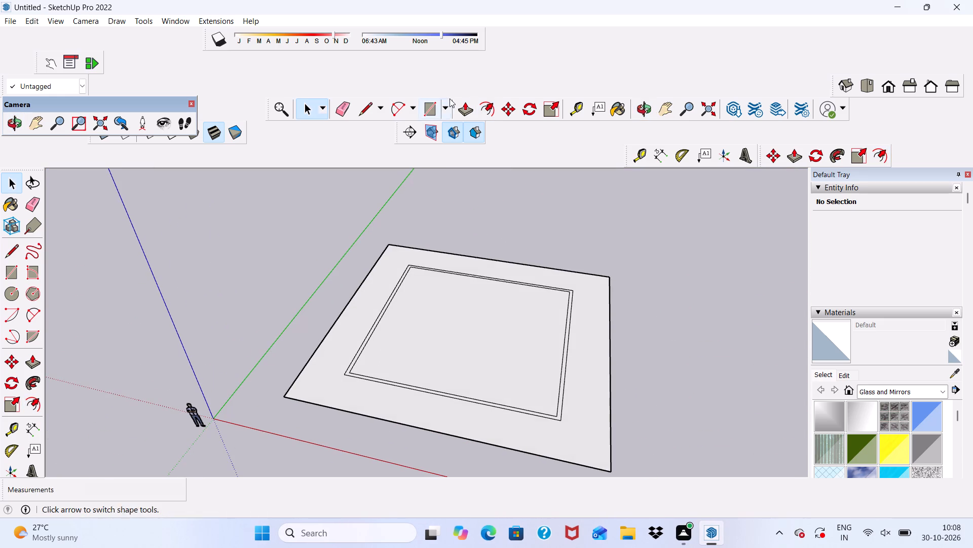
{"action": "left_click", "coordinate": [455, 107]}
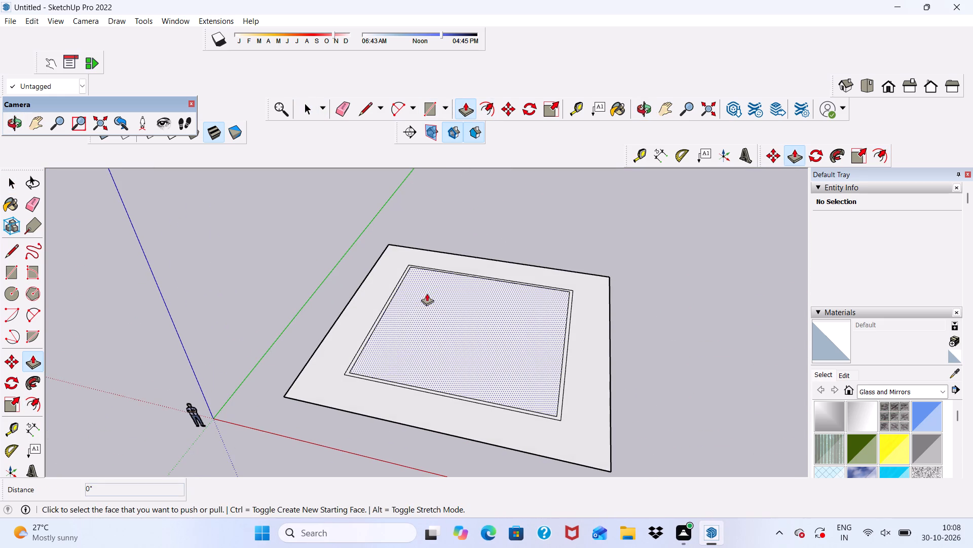
Place a guide parallel to the outer wall outline nearest the green axis, about 12' 9" inward across the square.
{"action": "left_click", "coordinate": [581, 105]}
{"action": "scroll", "coordinate": [539, 230], "scroll_direction": "down", "scroll_amount": 2}
{"action": "middle_click_drag", "start_coordinate": [514, 302], "coordinate": [519, 402]}
{"action": "scroll", "coordinate": [392, 340], "scroll_direction": "up", "scroll_amount": 5}
{"action": "left_click", "coordinate": [399, 287]}
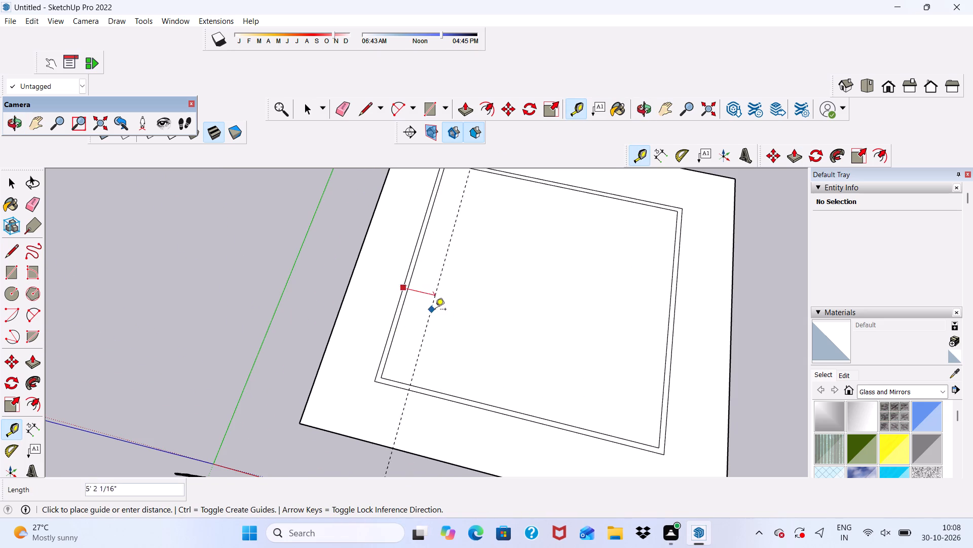
{"action": "scroll", "coordinate": [484, 318], "scroll_direction": "down", "scroll_amount": 4}
{"action": "scroll", "coordinate": [474, 374], "scroll_direction": "up", "scroll_amount": 2}
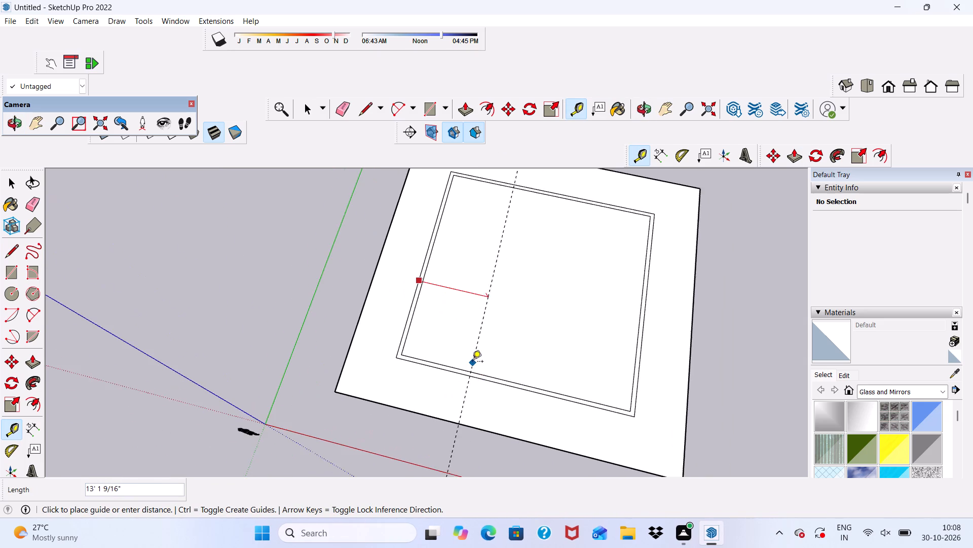
{"action": "scroll", "coordinate": [472, 362], "scroll_direction": "up", "scroll_amount": 3}
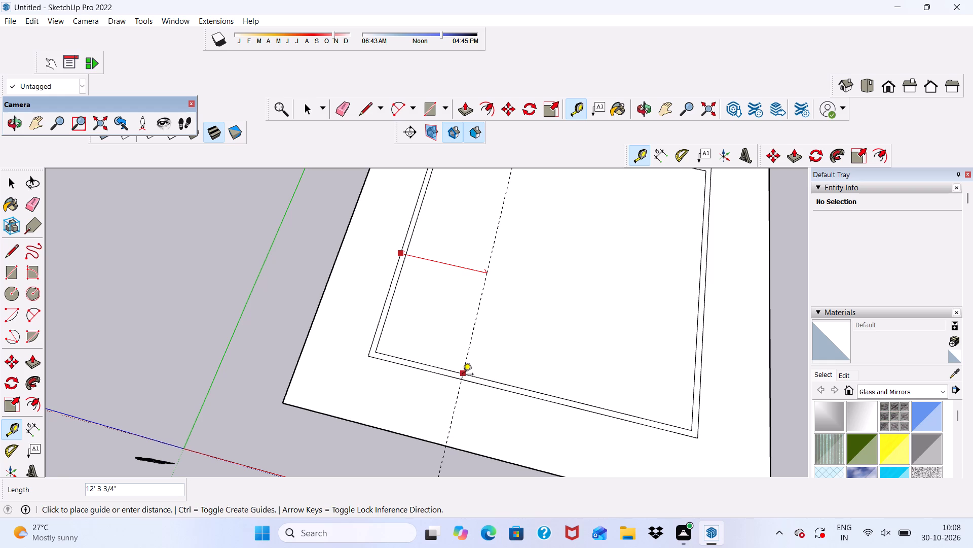
{"action": "left_click", "coordinate": [466, 374]}
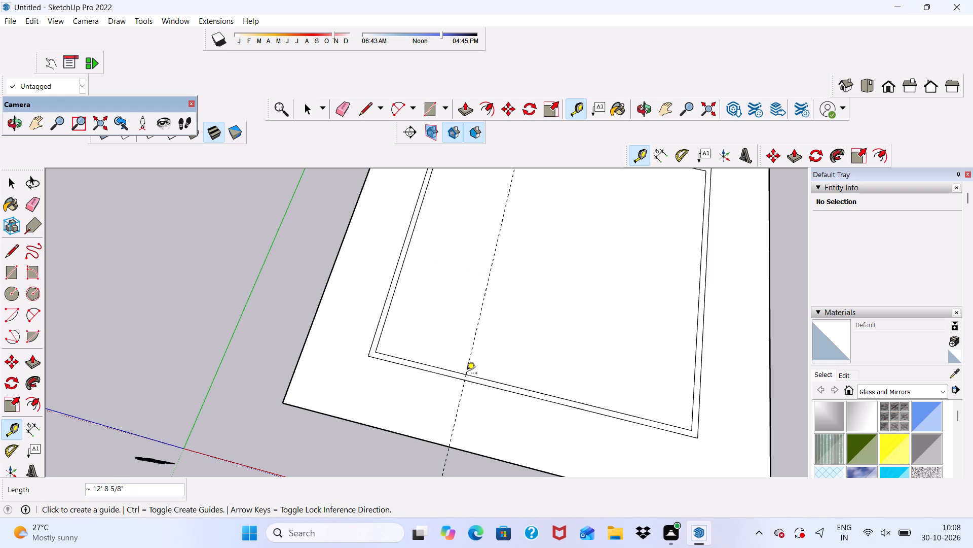
Place a second parallel guide about 13' 11" in from the inner outline of the opposite wall.
{"action": "scroll", "coordinate": [696, 323], "scroll_direction": "up", "scroll_amount": 3}
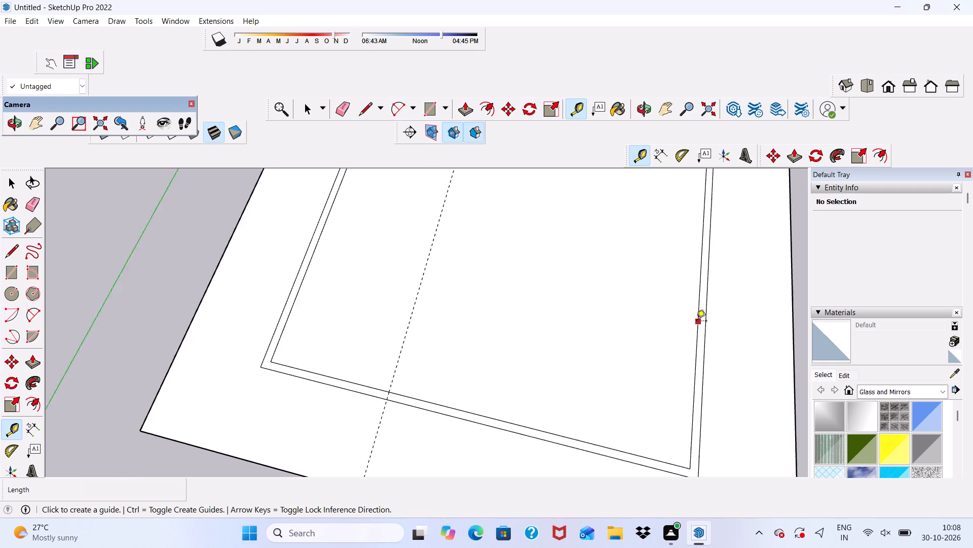
{"action": "scroll", "coordinate": [696, 322], "scroll_direction": "up", "scroll_amount": 1}
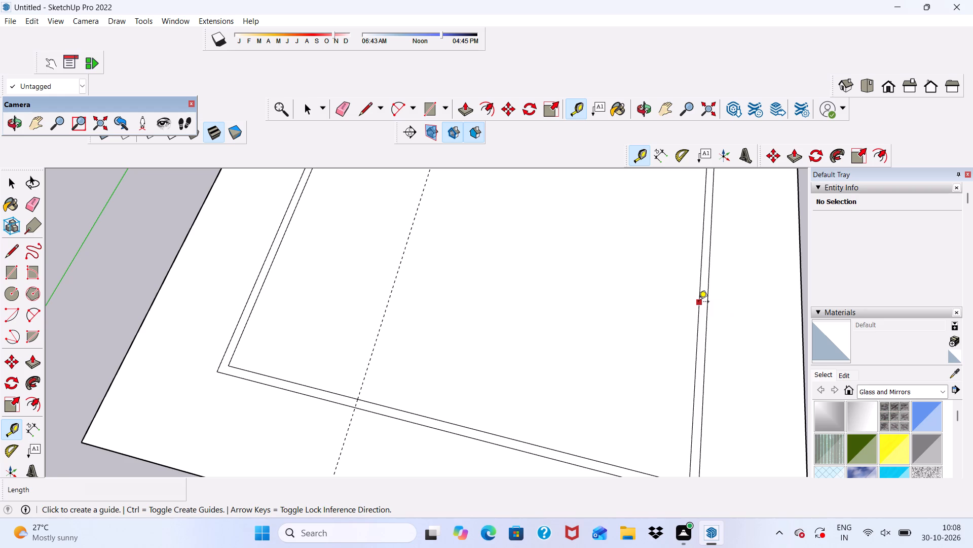
{"action": "left_click", "coordinate": [698, 302]}
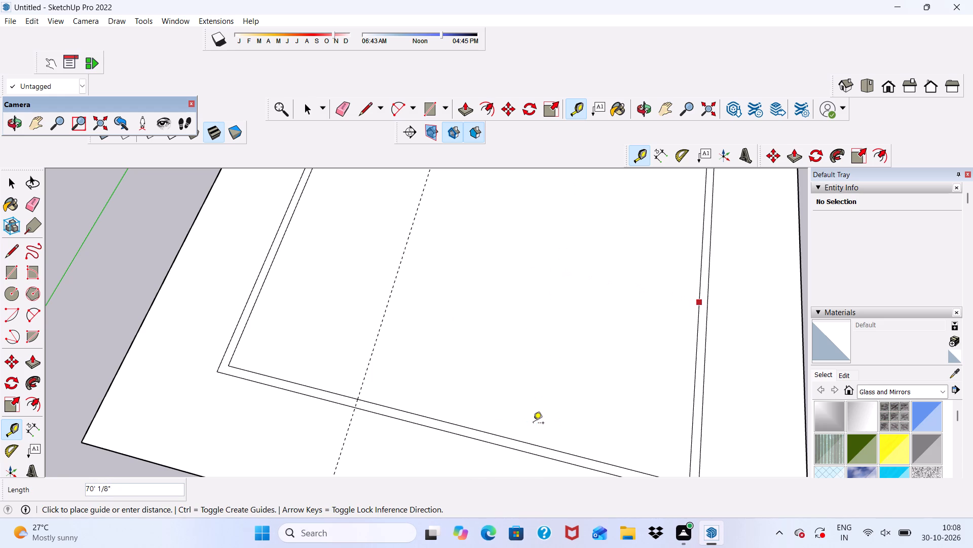
{"action": "left_click", "coordinate": [521, 431]}
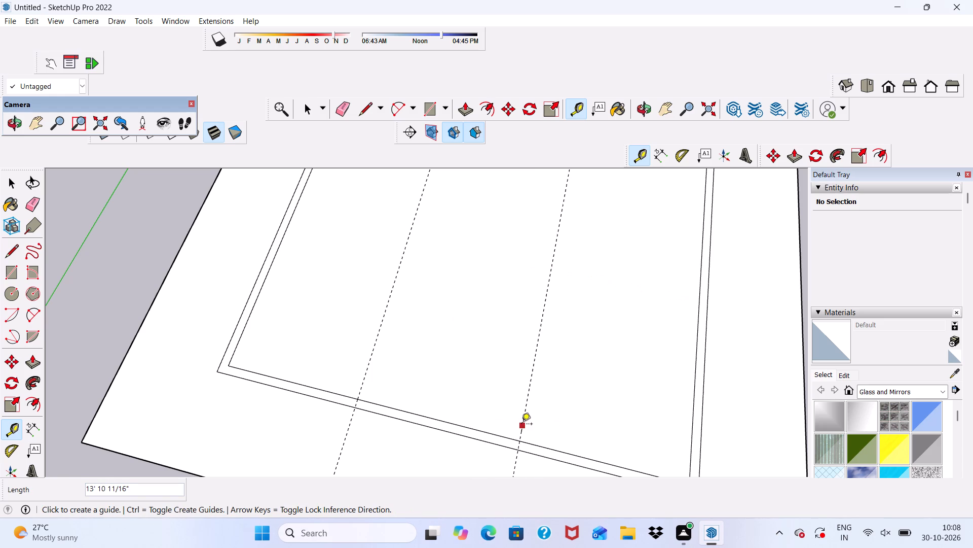
{"action": "scroll", "coordinate": [520, 424], "scroll_direction": "down", "scroll_amount": 5}
{"action": "middle_click_drag", "start_coordinate": [514, 456], "coordinate": [503, 397]}
{"action": "key", "text": "space"}
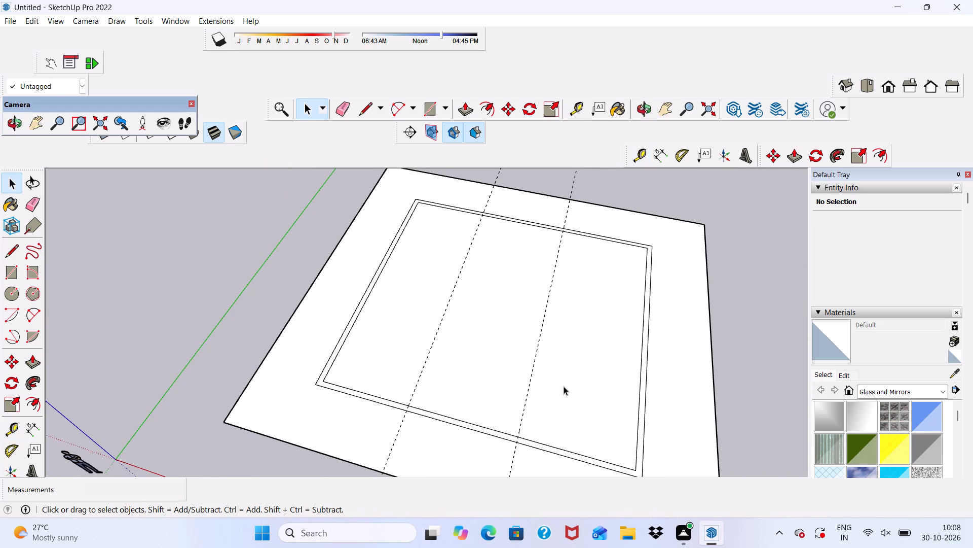
Draw a line along the guide farther from the green axis, from outer wall outline to outer wall outline.
{"action": "scroll", "coordinate": [518, 326], "scroll_direction": "down", "scroll_amount": 6}
{"action": "middle_click_drag", "start_coordinate": [521, 359], "coordinate": [523, 366]}
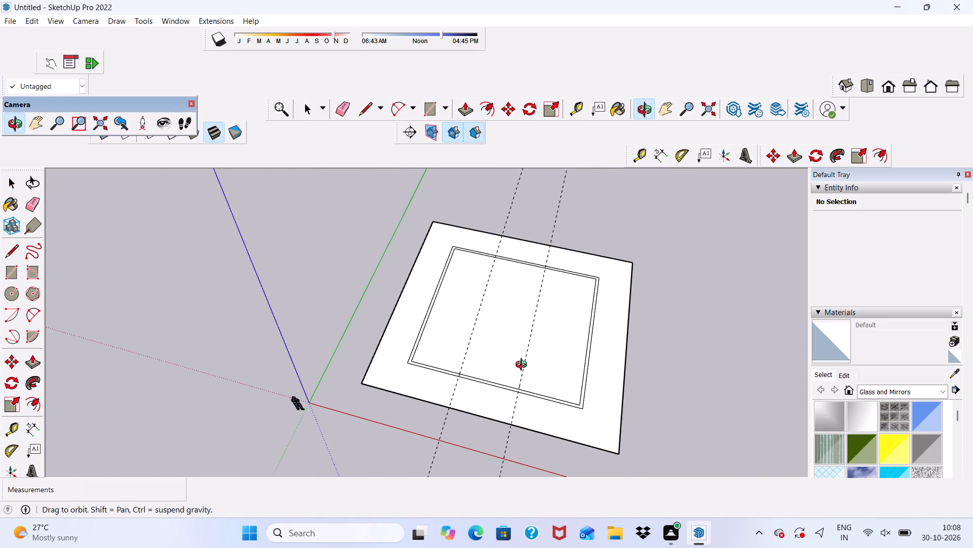
{"action": "middle_click_drag", "start_coordinate": [523, 366], "coordinate": [518, 417]}
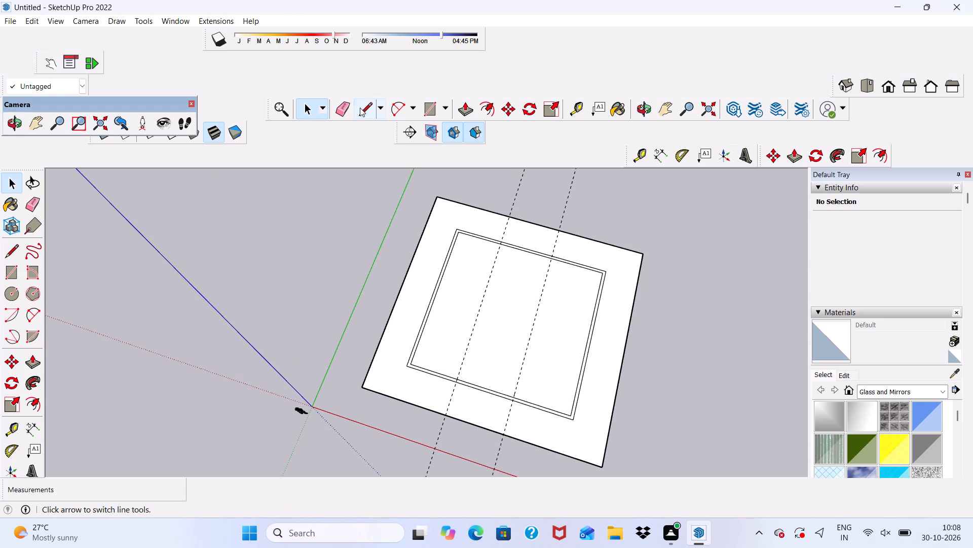
{"action": "left_click", "coordinate": [360, 108]}
{"action": "scroll", "coordinate": [496, 420], "scroll_direction": "down", "scroll_amount": 1}
{"action": "middle_click_drag", "start_coordinate": [500, 445], "coordinate": [432, 267]}
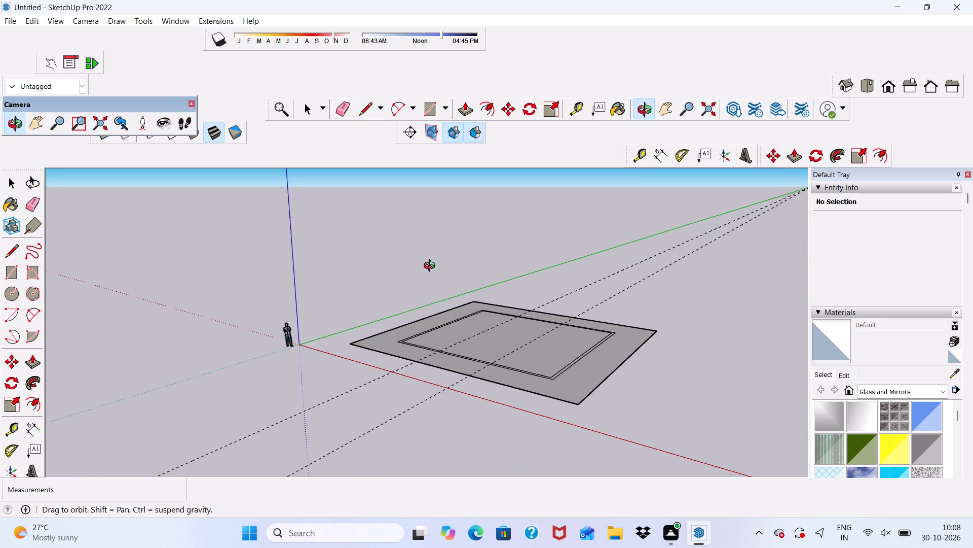
{"action": "middle_click_drag", "start_coordinate": [432, 267], "coordinate": [432, 268]}
{"action": "scroll", "coordinate": [382, 309], "scroll_direction": "up", "scroll_amount": 11}
{"action": "middle_click_drag", "start_coordinate": [229, 360], "coordinate": [362, 331]}
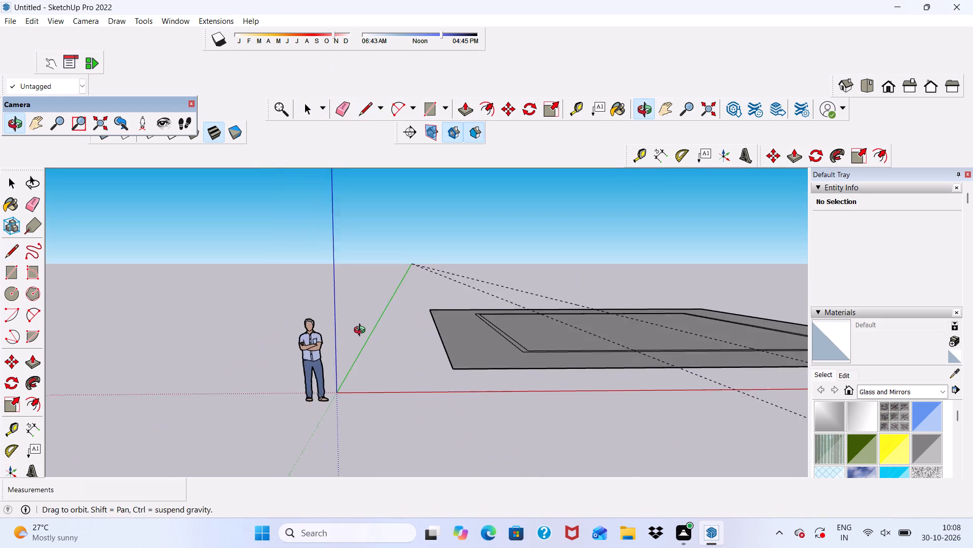
{"action": "middle_click_drag", "start_coordinate": [362, 331], "coordinate": [360, 334]}
{"action": "scroll", "coordinate": [300, 336], "scroll_direction": "down", "scroll_amount": 6}
{"action": "scroll", "coordinate": [406, 321], "scroll_direction": "down", "scroll_amount": 8}
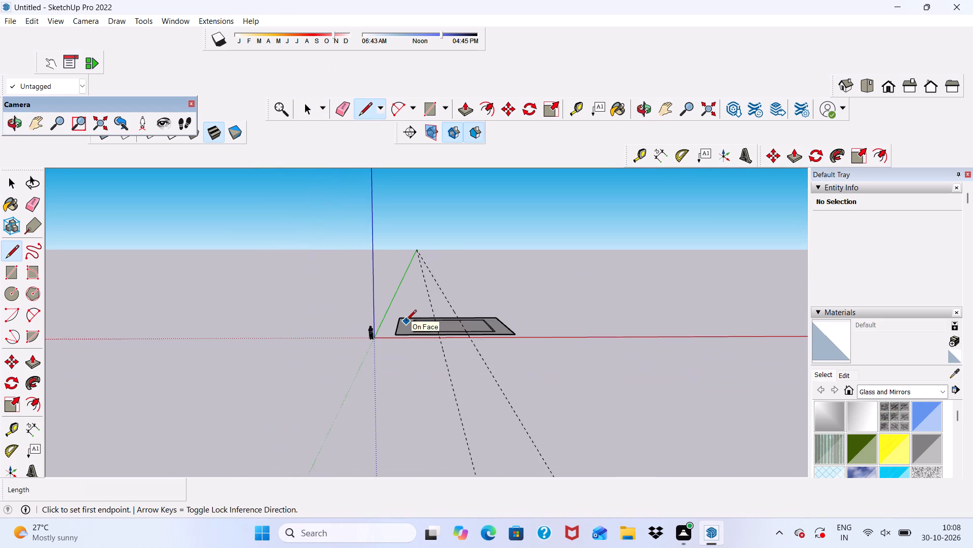
{"action": "scroll", "coordinate": [406, 321], "scroll_direction": "down", "scroll_amount": 1}
{"action": "middle_click_drag", "start_coordinate": [406, 321], "coordinate": [244, 376]}
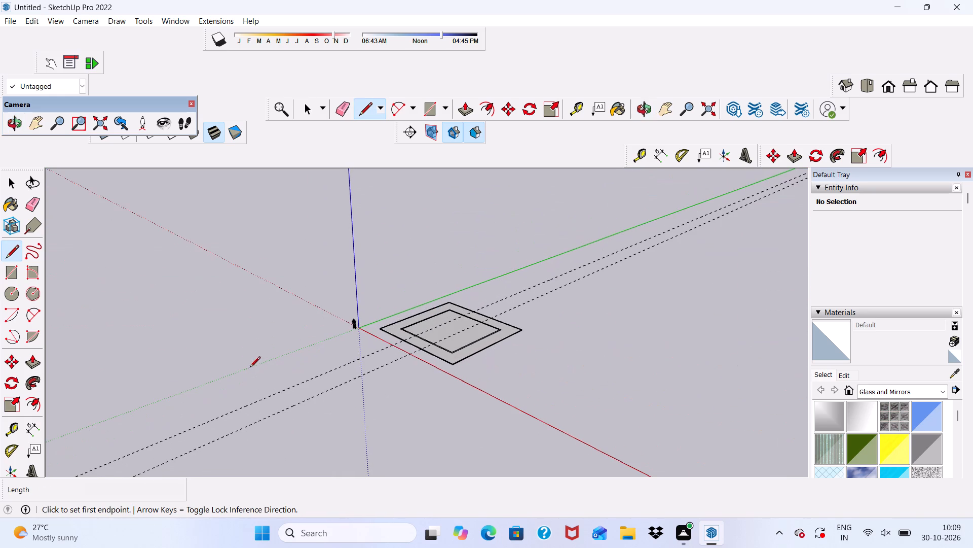
{"action": "scroll", "coordinate": [513, 332], "scroll_direction": "up", "scroll_amount": 16}
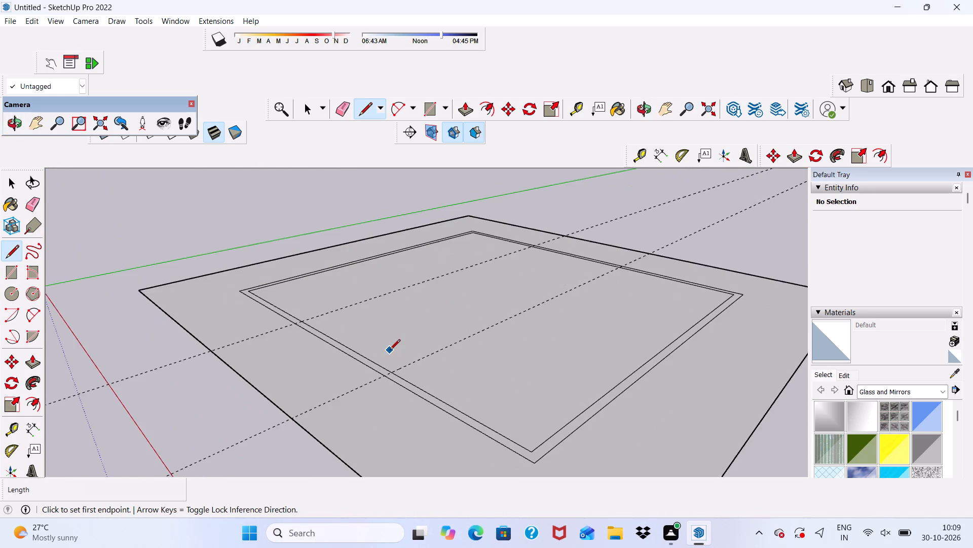
{"action": "scroll", "coordinate": [390, 351], "scroll_direction": "up", "scroll_amount": 6}
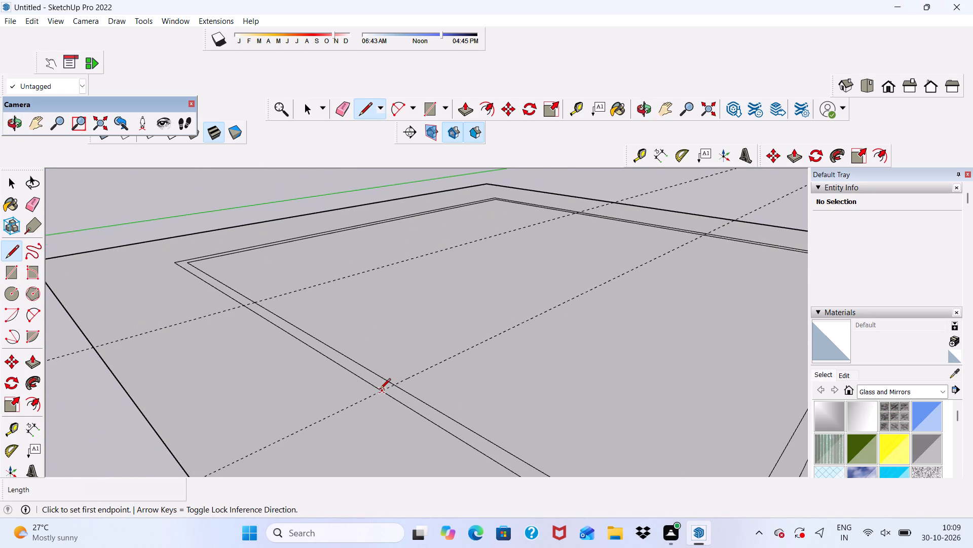
{"action": "left_click", "coordinate": [380, 390]}
{"action": "scroll", "coordinate": [386, 380], "scroll_direction": "down", "scroll_amount": 5}
{"action": "scroll", "coordinate": [332, 383], "scroll_direction": "down", "scroll_amount": 2}
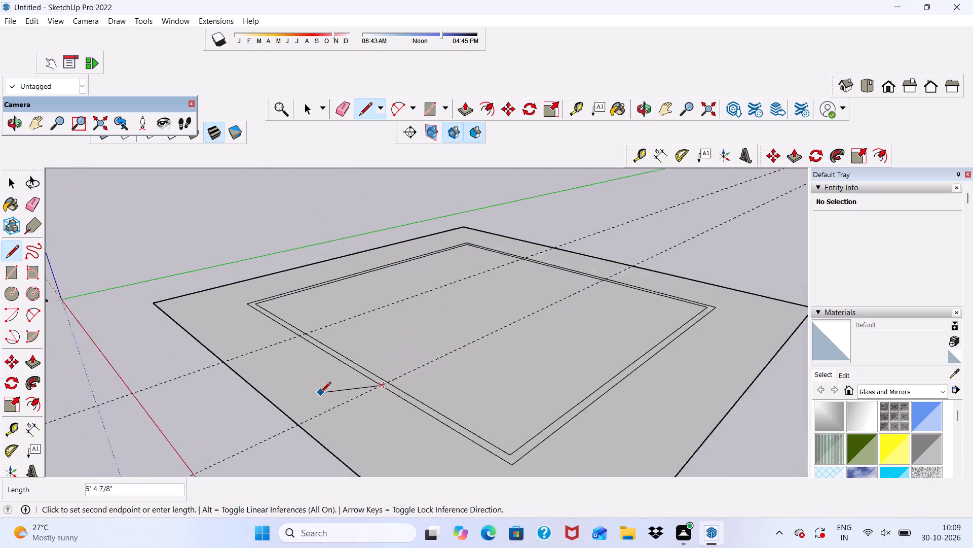
{"action": "scroll", "coordinate": [320, 393], "scroll_direction": "down", "scroll_amount": 5}
{"action": "scroll", "coordinate": [493, 325], "scroll_direction": "up", "scroll_amount": 1}
{"action": "scroll", "coordinate": [546, 286], "scroll_direction": "up", "scroll_amount": 5}
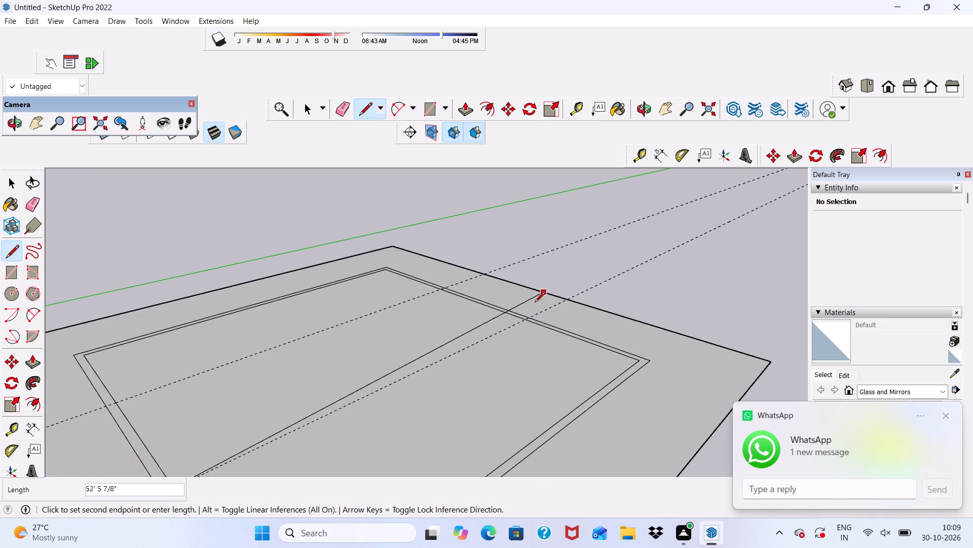
{"action": "scroll", "coordinate": [527, 312], "scroll_direction": "up", "scroll_amount": 15}
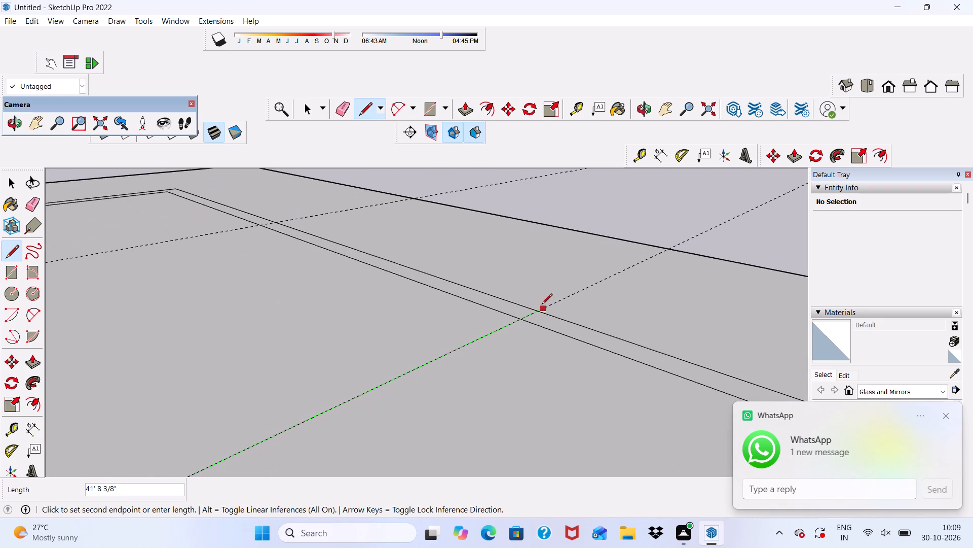
{"action": "left_click", "coordinate": [536, 312]}
Draw a line along the guide nearer the green axis, spanning between the outer outlines of the opposite walls.
{"action": "scroll", "coordinate": [531, 301], "scroll_direction": "down", "scroll_amount": 3}
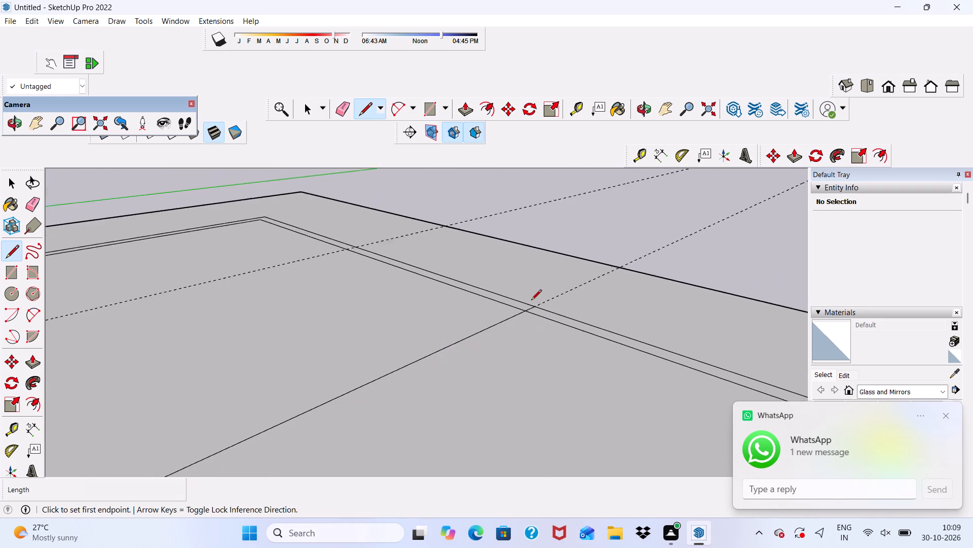
{"action": "scroll", "coordinate": [531, 301], "scroll_direction": "down", "scroll_amount": 20}
{"action": "scroll", "coordinate": [531, 301], "scroll_direction": "down", "scroll_amount": 2}
{"action": "middle_click_drag", "start_coordinate": [487, 352], "coordinate": [480, 393]}
{"action": "scroll", "coordinate": [444, 390], "scroll_direction": "up", "scroll_amount": 2}
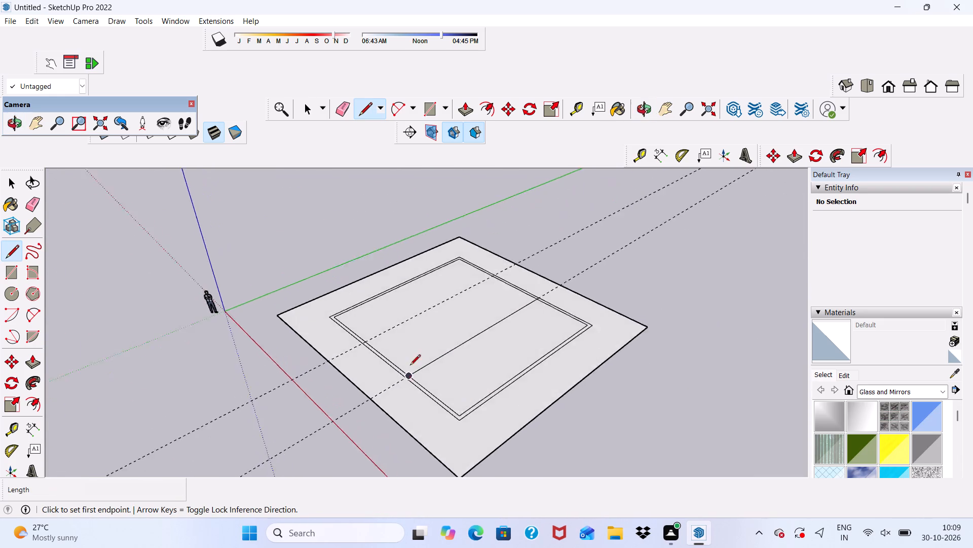
{"action": "scroll", "coordinate": [410, 366], "scroll_direction": "up", "scroll_amount": 3}
{"action": "scroll", "coordinate": [342, 346], "scroll_direction": "up", "scroll_amount": 12}
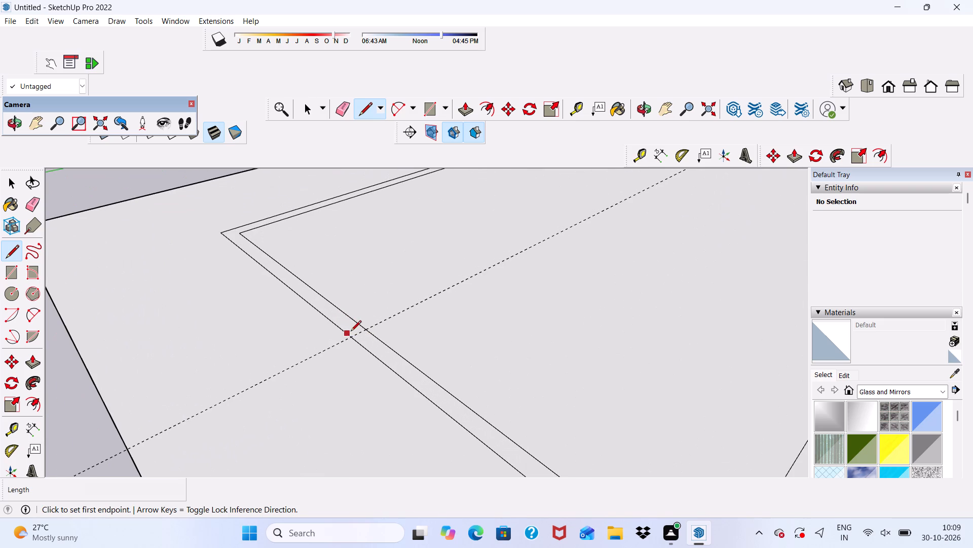
{"action": "left_click", "coordinate": [352, 333]}
{"action": "scroll", "coordinate": [307, 348], "scroll_direction": "down", "scroll_amount": 4}
{"action": "scroll", "coordinate": [372, 307], "scroll_direction": "down", "scroll_amount": 2}
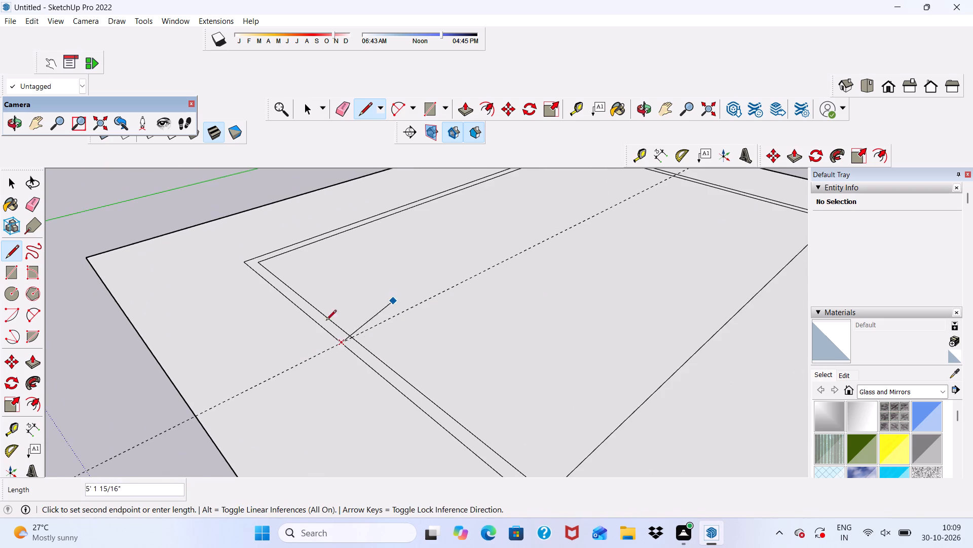
{"action": "scroll", "coordinate": [326, 321], "scroll_direction": "down", "scroll_amount": 4}
{"action": "scroll", "coordinate": [563, 209], "scroll_direction": "up", "scroll_amount": 10}
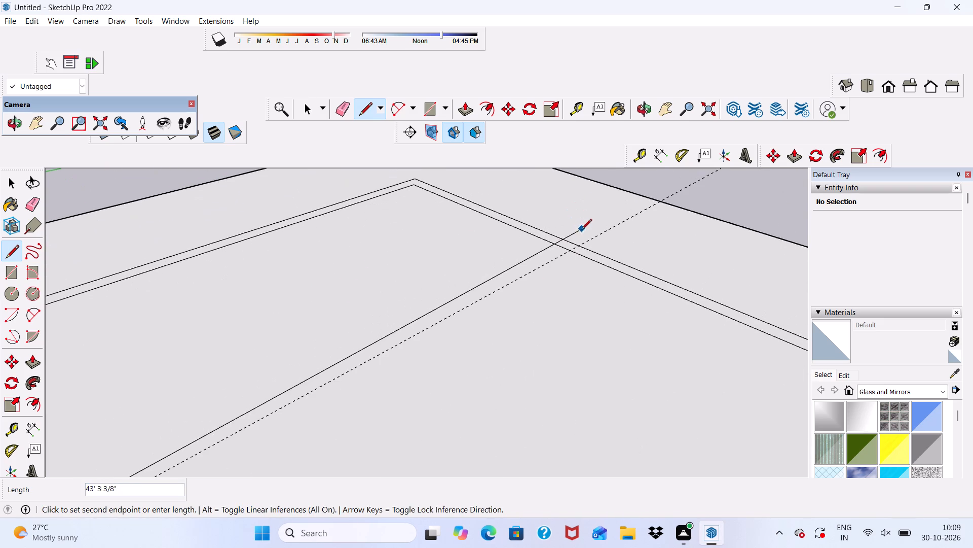
{"action": "left_click", "coordinate": [573, 245]}
{"action": "scroll", "coordinate": [539, 236], "scroll_direction": "down", "scroll_amount": 5}
{"action": "key", "text": "space"}
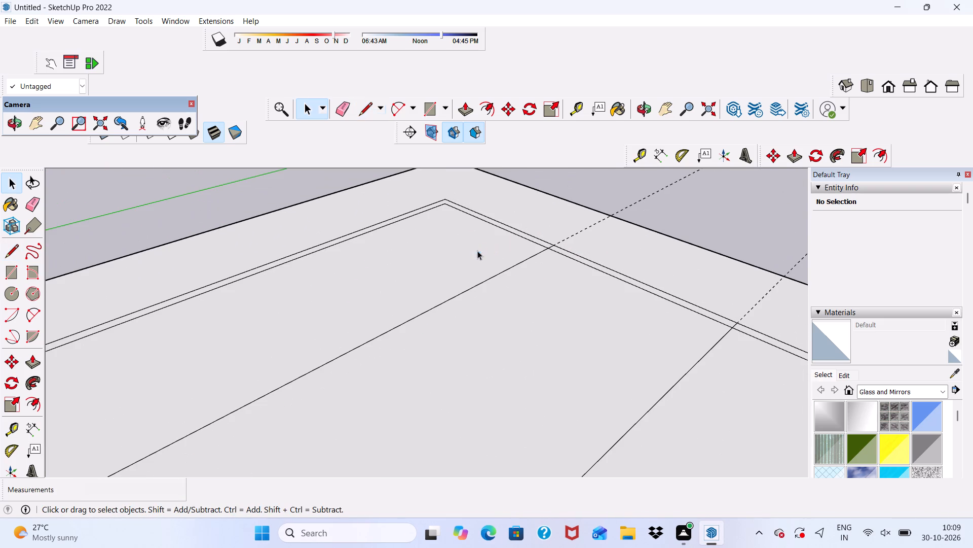
Erase both guides, leaving the two dividing lines across the square.
{"action": "left_click", "coordinate": [341, 104]}
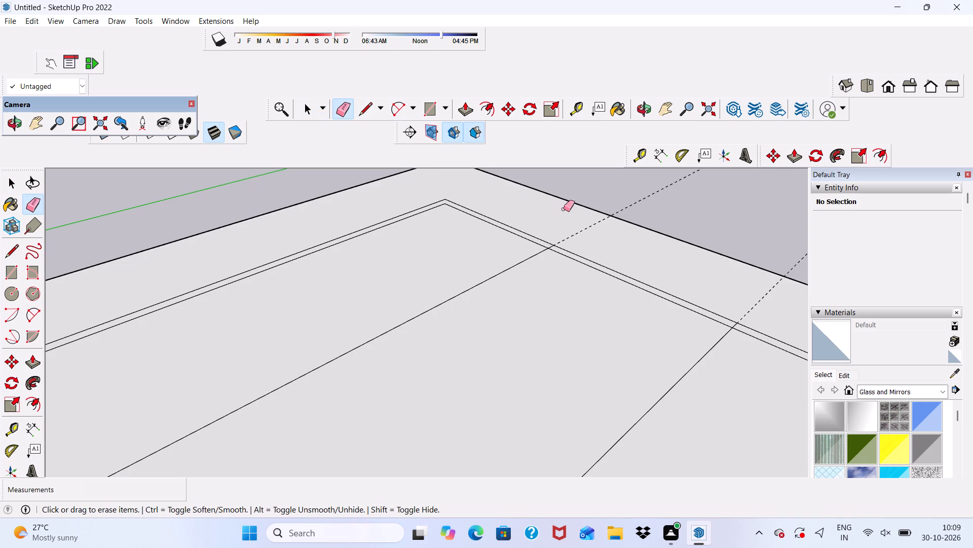
{"action": "left_click_drag", "start_coordinate": [564, 209], "coordinate": [571, 216]}
{"action": "left_click_drag", "start_coordinate": [593, 228], "coordinate": [566, 211]}
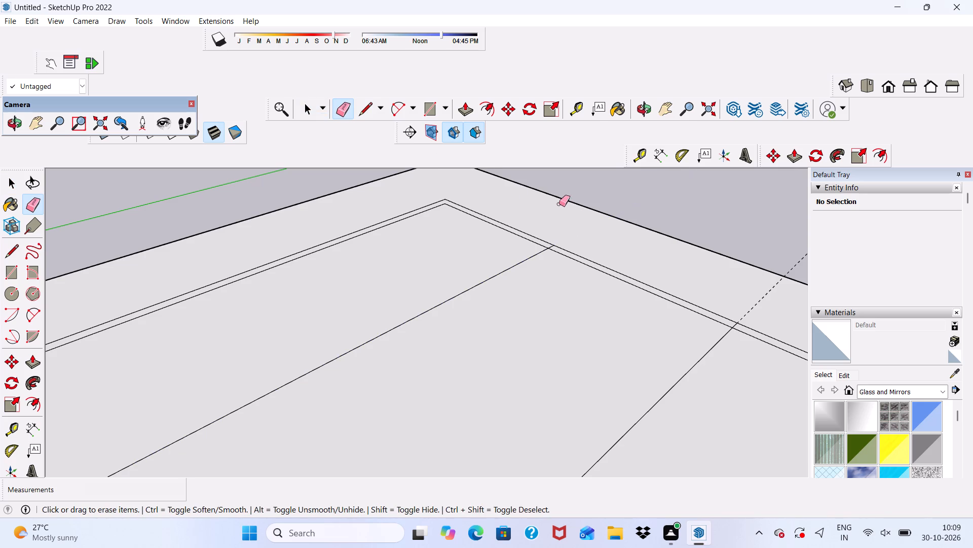
{"action": "scroll", "coordinate": [553, 236], "scroll_direction": "down", "scroll_amount": 5}
{"action": "left_click", "coordinate": [680, 279]}
{"action": "left_click_drag", "start_coordinate": [680, 279], "coordinate": [661, 255]}
{"action": "scroll", "coordinate": [636, 293], "scroll_direction": "up", "scroll_amount": 2}
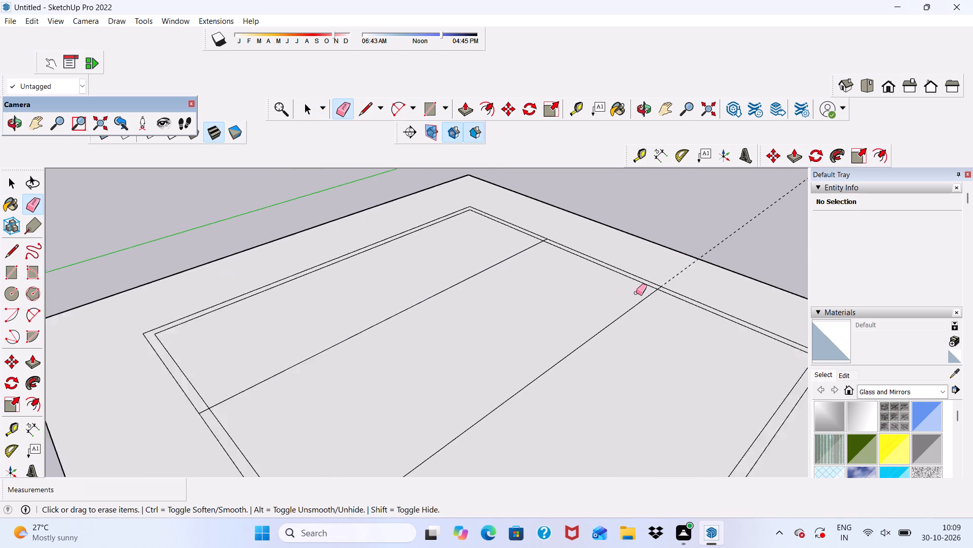
{"action": "scroll", "coordinate": [636, 293], "scroll_direction": "up", "scroll_amount": 6}
{"action": "left_click_drag", "start_coordinate": [682, 272], "coordinate": [684, 281]}
Erase the far-end stub inside the wall thickness on the dividing line farther from the green axis.
{"action": "scroll", "coordinate": [681, 282], "scroll_direction": "up", "scroll_amount": 9}
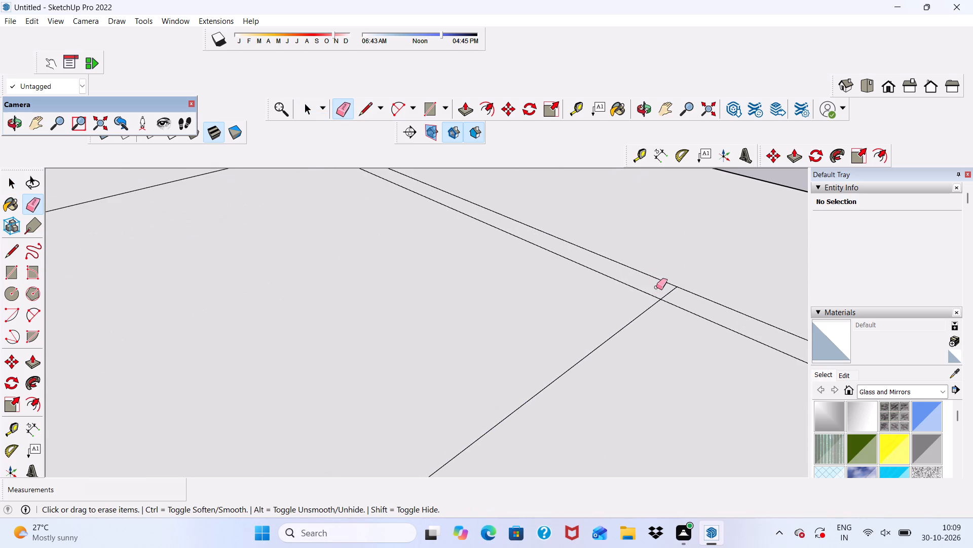
{"action": "left_click_drag", "start_coordinate": [656, 287], "coordinate": [679, 301]}
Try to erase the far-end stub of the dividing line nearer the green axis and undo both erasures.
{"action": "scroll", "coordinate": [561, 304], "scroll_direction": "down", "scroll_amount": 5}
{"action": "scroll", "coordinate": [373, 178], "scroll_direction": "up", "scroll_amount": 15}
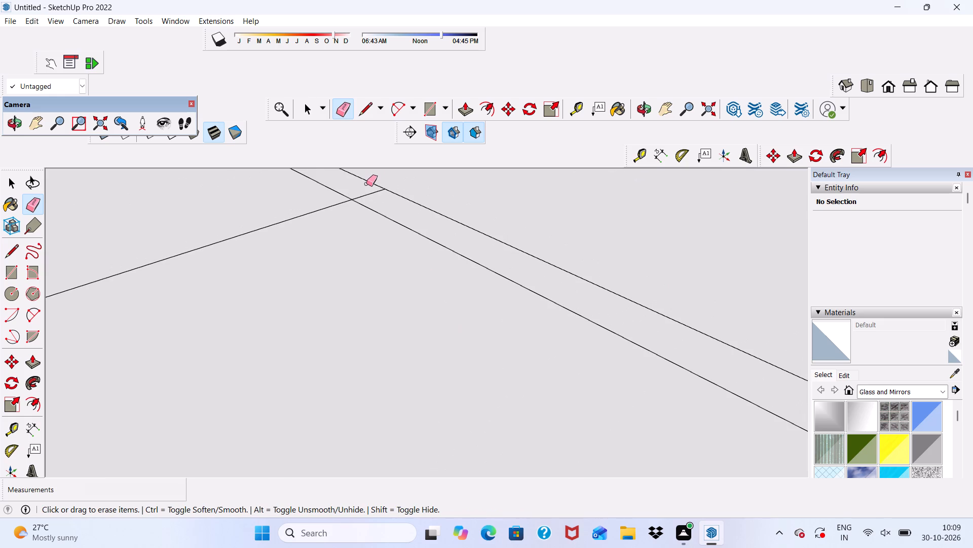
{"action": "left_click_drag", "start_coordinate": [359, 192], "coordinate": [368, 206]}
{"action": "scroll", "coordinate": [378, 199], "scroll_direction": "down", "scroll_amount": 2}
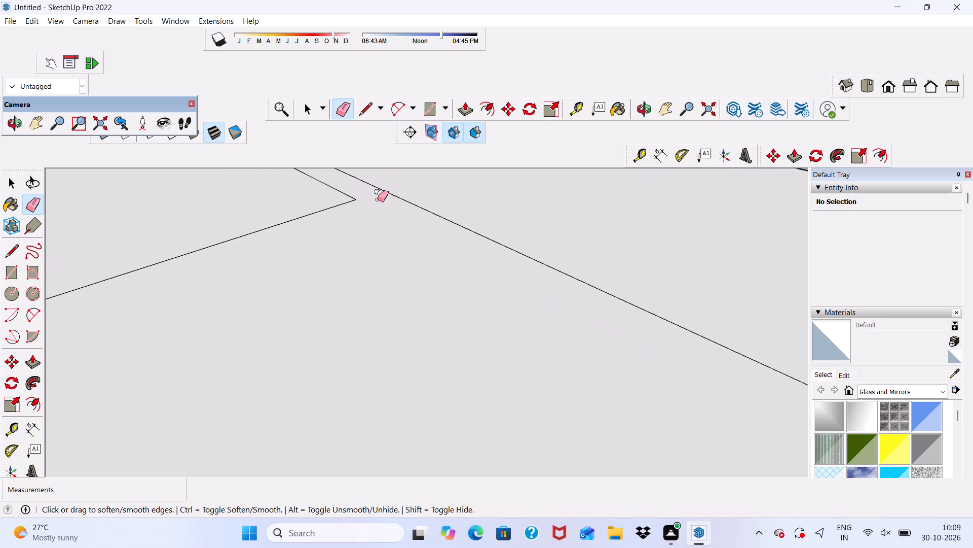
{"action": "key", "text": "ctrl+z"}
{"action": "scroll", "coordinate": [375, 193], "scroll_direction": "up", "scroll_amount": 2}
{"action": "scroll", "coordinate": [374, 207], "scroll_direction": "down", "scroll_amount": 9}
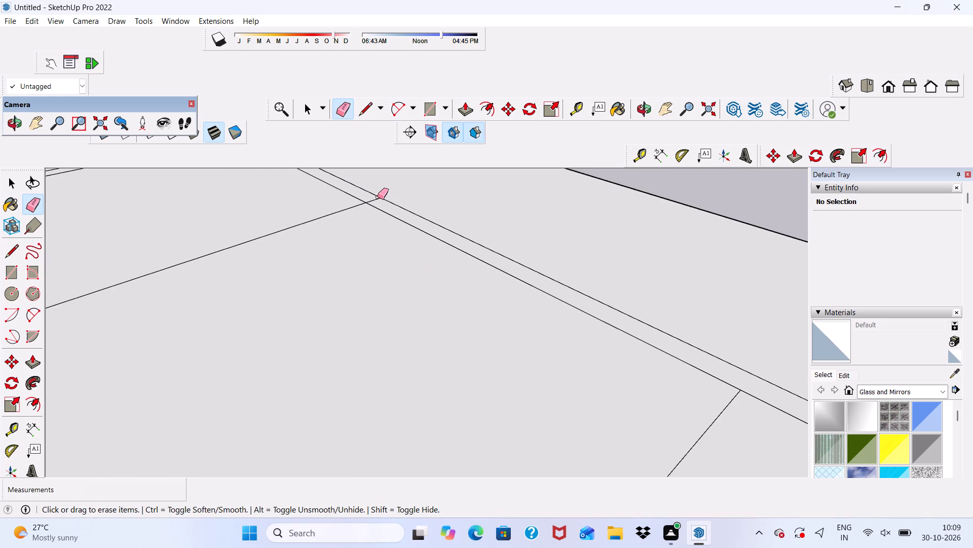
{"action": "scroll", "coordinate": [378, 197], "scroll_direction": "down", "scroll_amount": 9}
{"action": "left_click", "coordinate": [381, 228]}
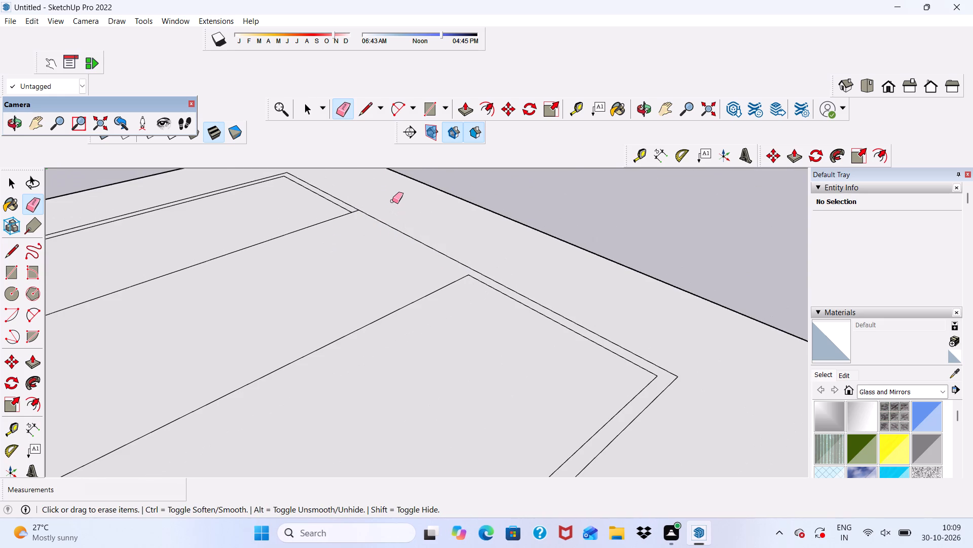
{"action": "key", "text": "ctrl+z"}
Erase the far-end stub inside the wall thickness on the dividing line nearer the green axis.
{"action": "scroll", "coordinate": [361, 209], "scroll_direction": "up", "scroll_amount": 2}
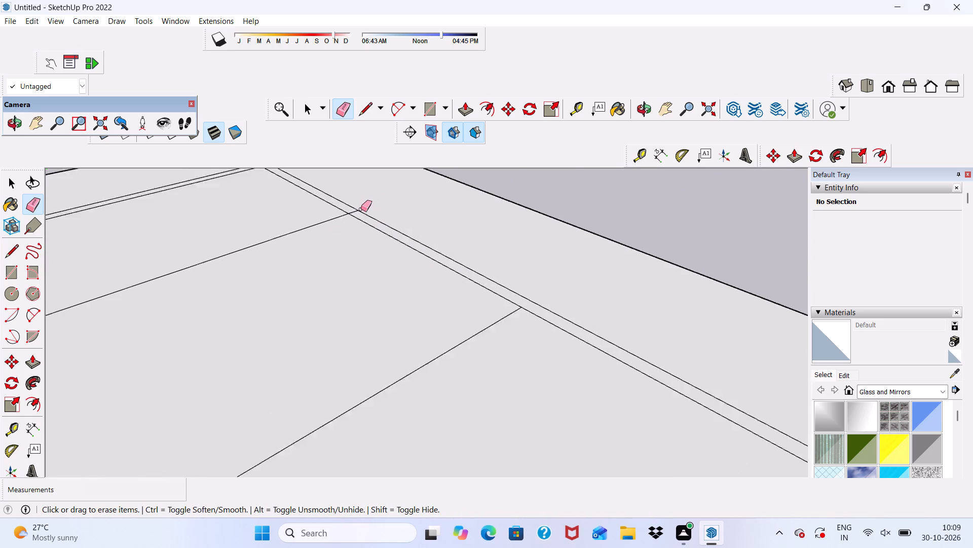
{"action": "scroll", "coordinate": [361, 209], "scroll_direction": "up", "scroll_amount": 6}
{"action": "left_click_drag", "start_coordinate": [349, 209], "coordinate": [352, 214]}
{"action": "scroll", "coordinate": [355, 205], "scroll_direction": "down", "scroll_amount": 9}
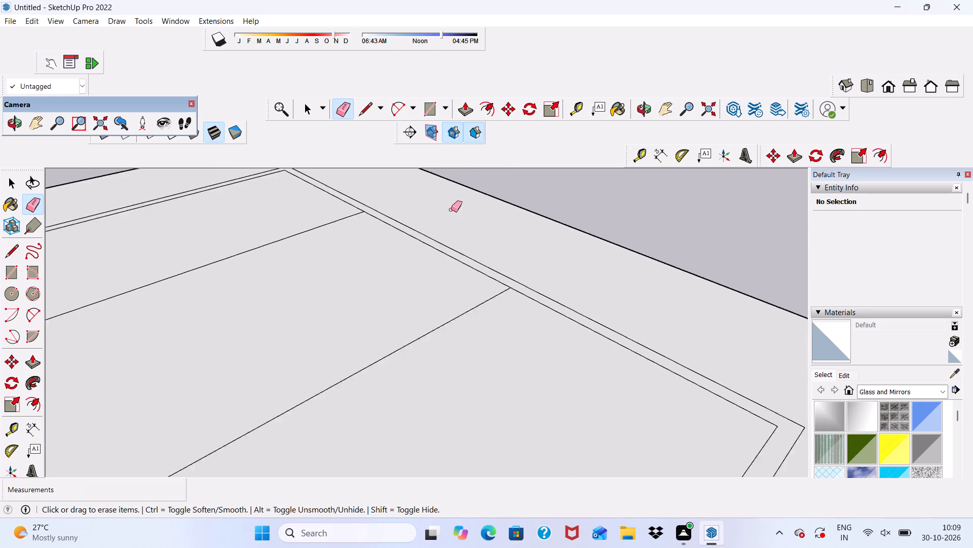
Push/Pull the main wall border face up 10', excluding the short near-side stretch between the two dividing lines.
{"action": "scroll", "coordinate": [451, 210], "scroll_direction": "down", "scroll_amount": 9}
{"action": "scroll", "coordinate": [326, 382], "scroll_direction": "up", "scroll_amount": 5}
{"action": "scroll", "coordinate": [259, 297], "scroll_direction": "up", "scroll_amount": 2}
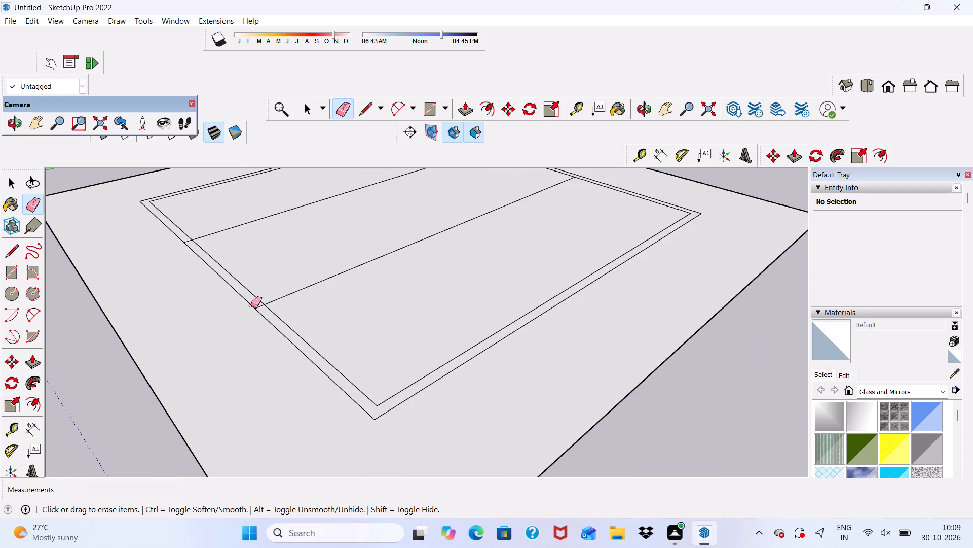
{"action": "scroll", "coordinate": [251, 305], "scroll_direction": "up", "scroll_amount": 1}
{"action": "key", "text": "space"}
{"action": "scroll", "coordinate": [313, 338], "scroll_direction": "down", "scroll_amount": 6}
{"action": "scroll", "coordinate": [325, 351], "scroll_direction": "up", "scroll_amount": 2}
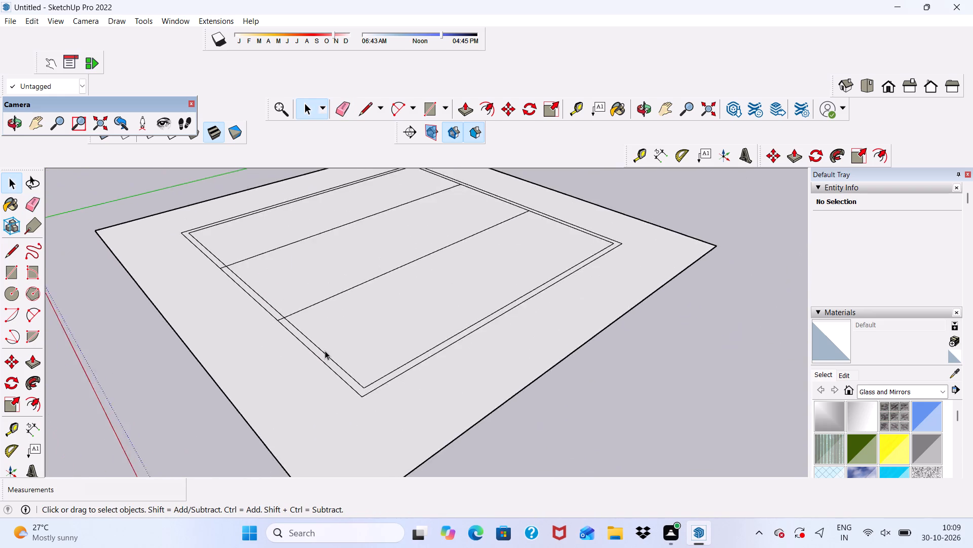
{"action": "scroll", "coordinate": [325, 351], "scroll_direction": "up", "scroll_amount": 5}
{"action": "left_click", "coordinate": [314, 366]}
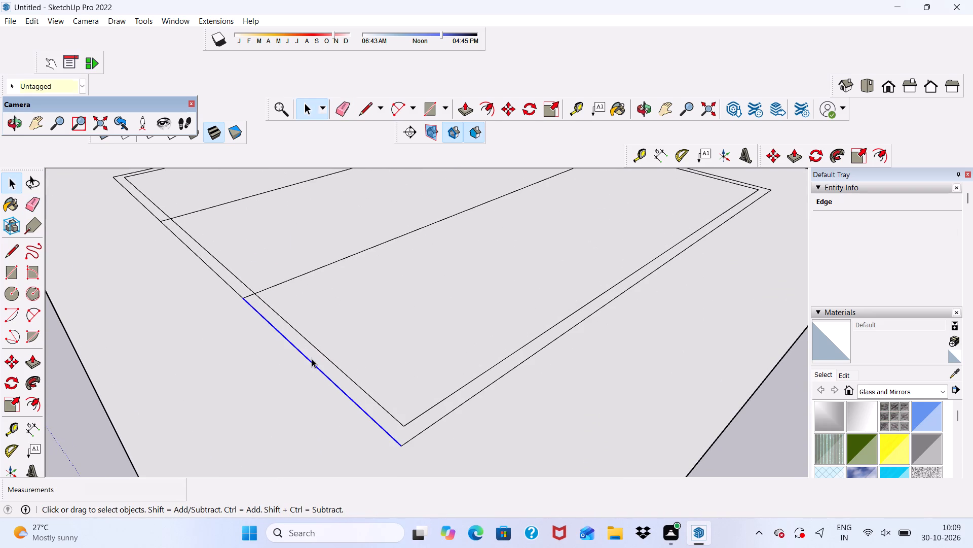
{"action": "left_click", "coordinate": [312, 356]}
{"action": "scroll", "coordinate": [311, 352], "scroll_direction": "down", "scroll_amount": 6}
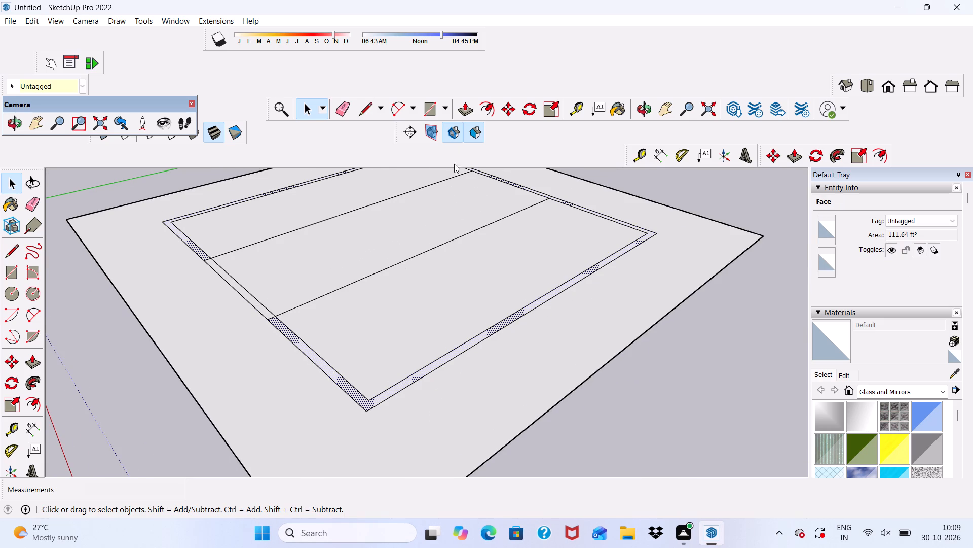
{"action": "left_click", "coordinate": [466, 105]}
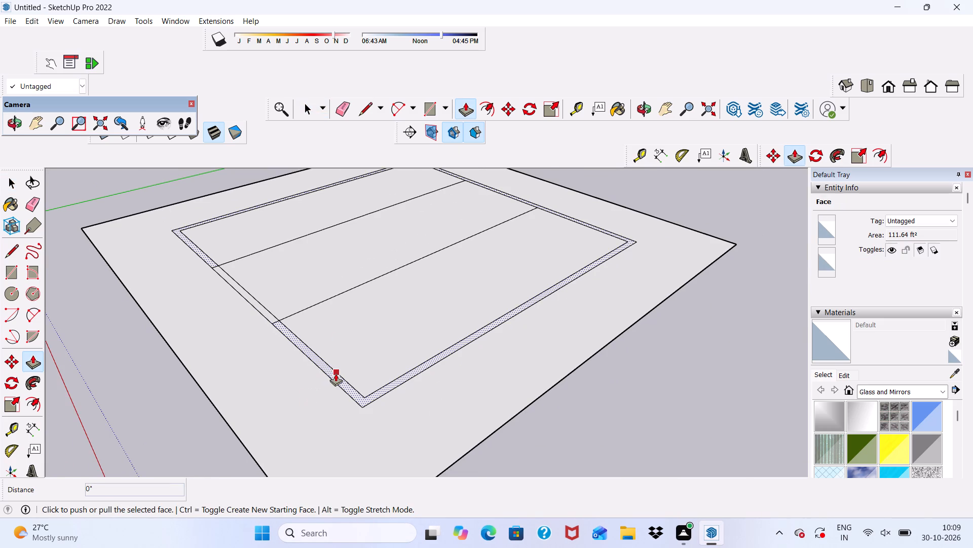
{"action": "left_click", "coordinate": [335, 373]}
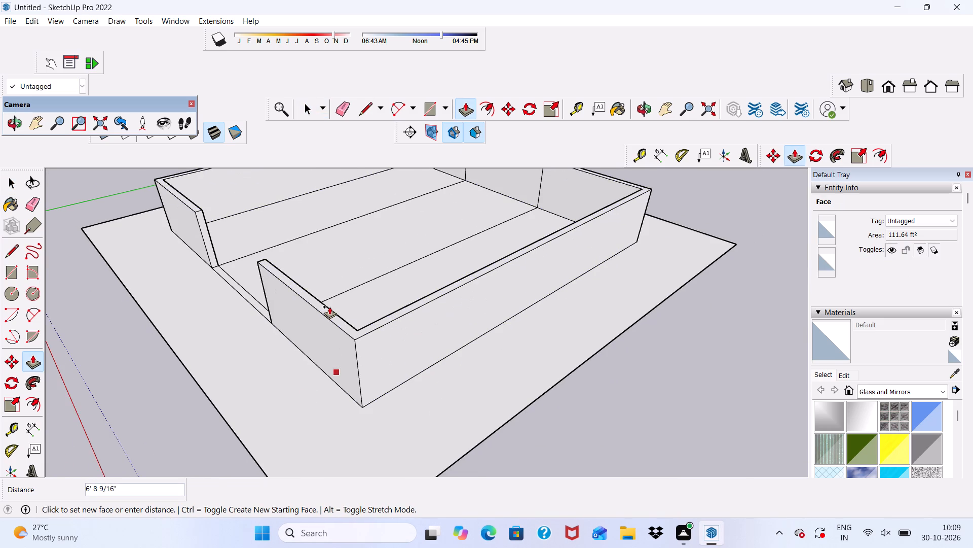
{"action": "type", "text": "10'"}
{"action": "key", "text": "Return"}
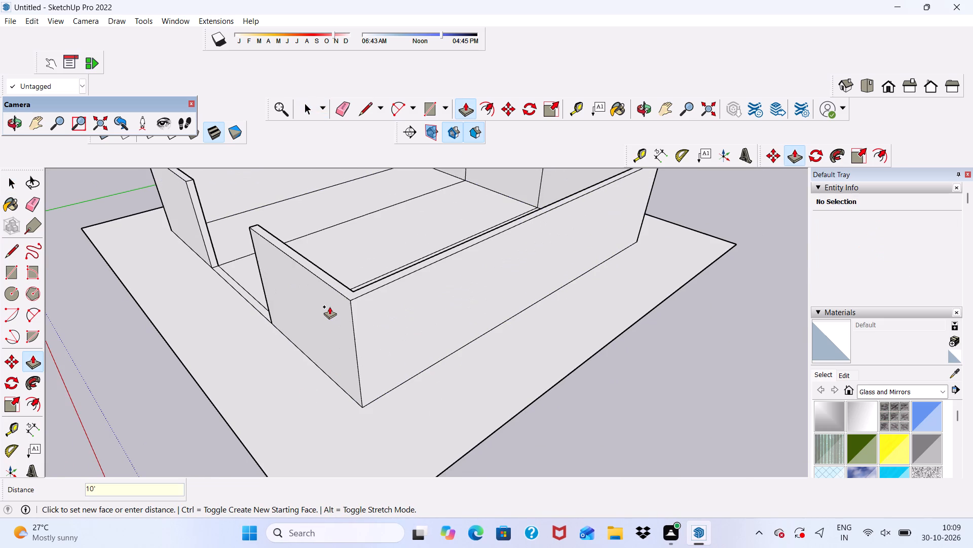
{"action": "scroll", "coordinate": [329, 306], "scroll_direction": "down", "scroll_amount": 7}
{"action": "key", "text": "space"}
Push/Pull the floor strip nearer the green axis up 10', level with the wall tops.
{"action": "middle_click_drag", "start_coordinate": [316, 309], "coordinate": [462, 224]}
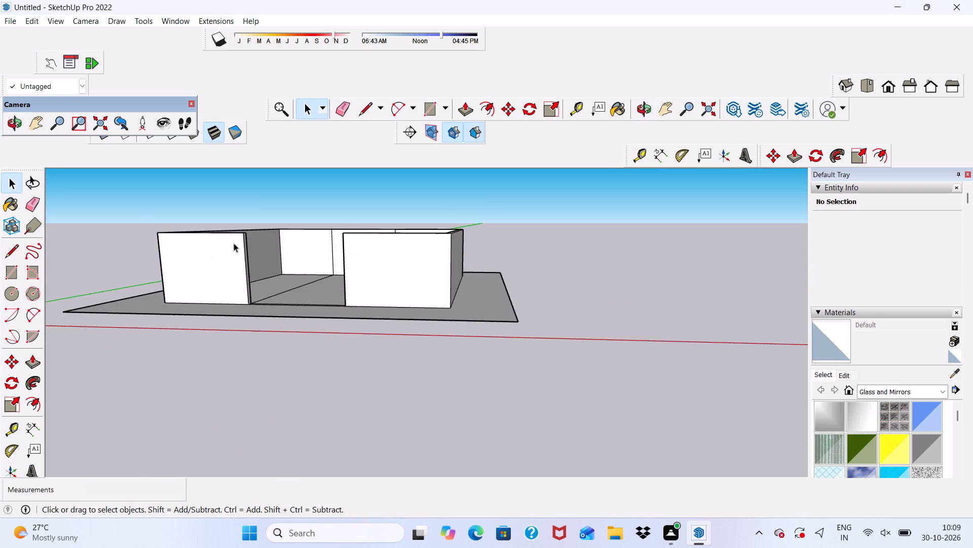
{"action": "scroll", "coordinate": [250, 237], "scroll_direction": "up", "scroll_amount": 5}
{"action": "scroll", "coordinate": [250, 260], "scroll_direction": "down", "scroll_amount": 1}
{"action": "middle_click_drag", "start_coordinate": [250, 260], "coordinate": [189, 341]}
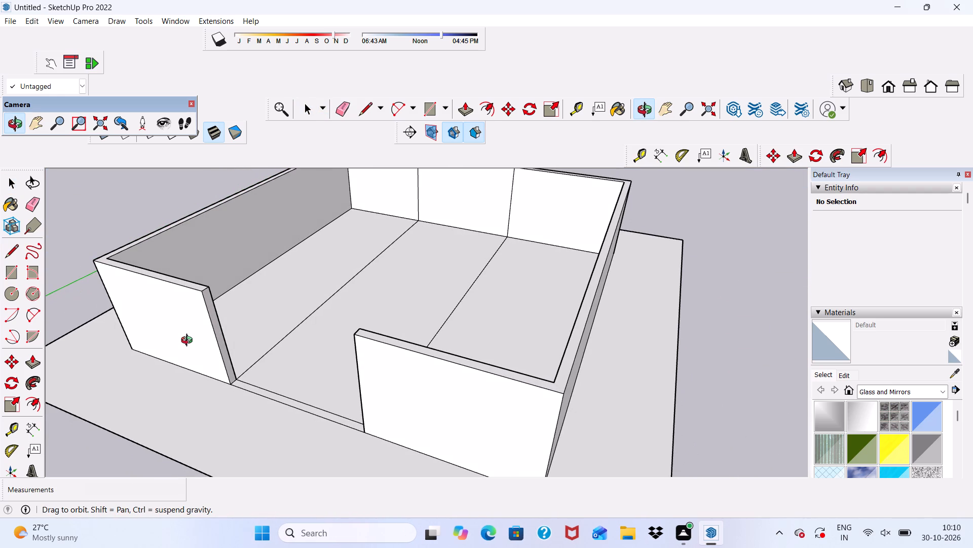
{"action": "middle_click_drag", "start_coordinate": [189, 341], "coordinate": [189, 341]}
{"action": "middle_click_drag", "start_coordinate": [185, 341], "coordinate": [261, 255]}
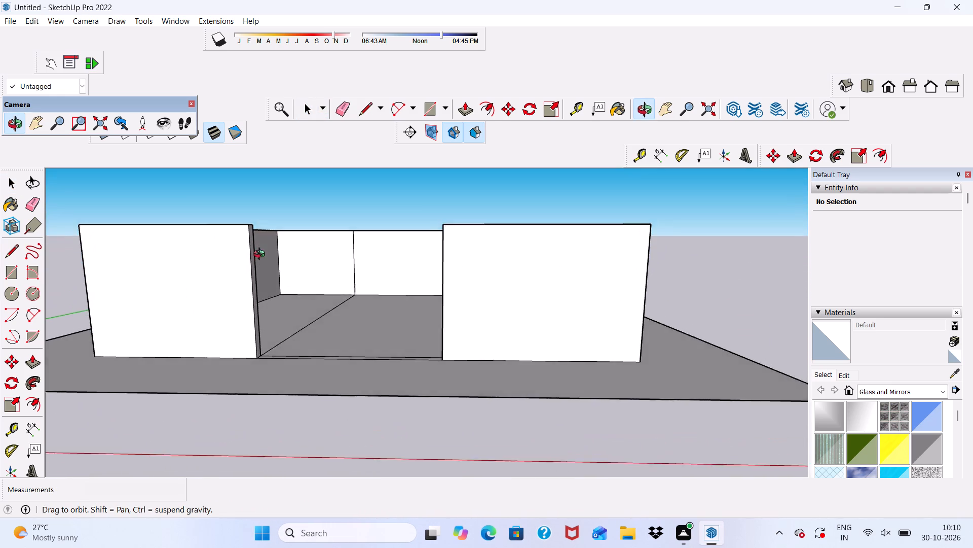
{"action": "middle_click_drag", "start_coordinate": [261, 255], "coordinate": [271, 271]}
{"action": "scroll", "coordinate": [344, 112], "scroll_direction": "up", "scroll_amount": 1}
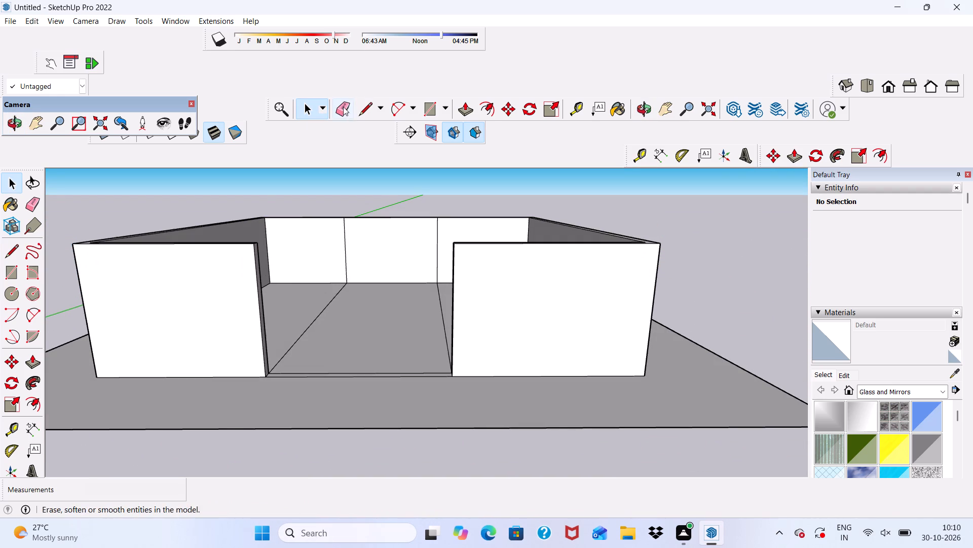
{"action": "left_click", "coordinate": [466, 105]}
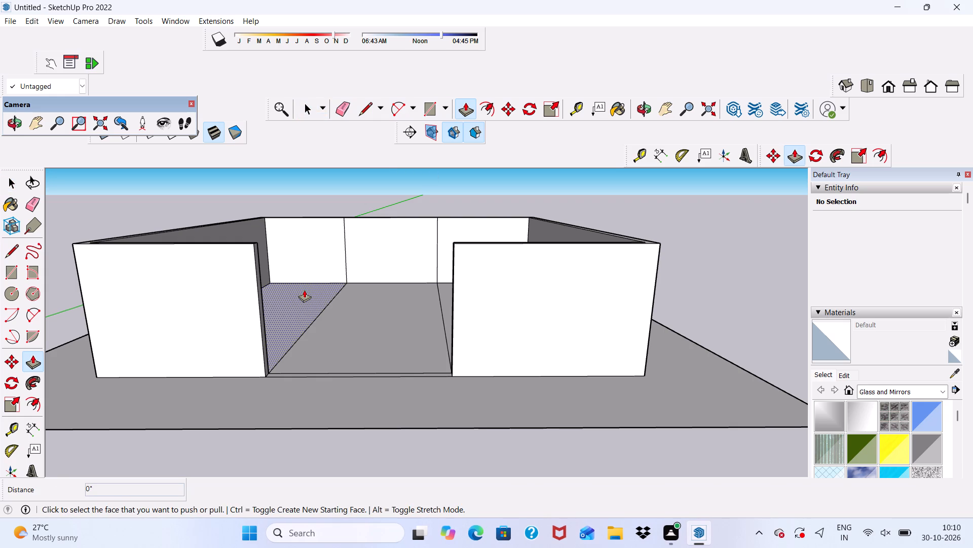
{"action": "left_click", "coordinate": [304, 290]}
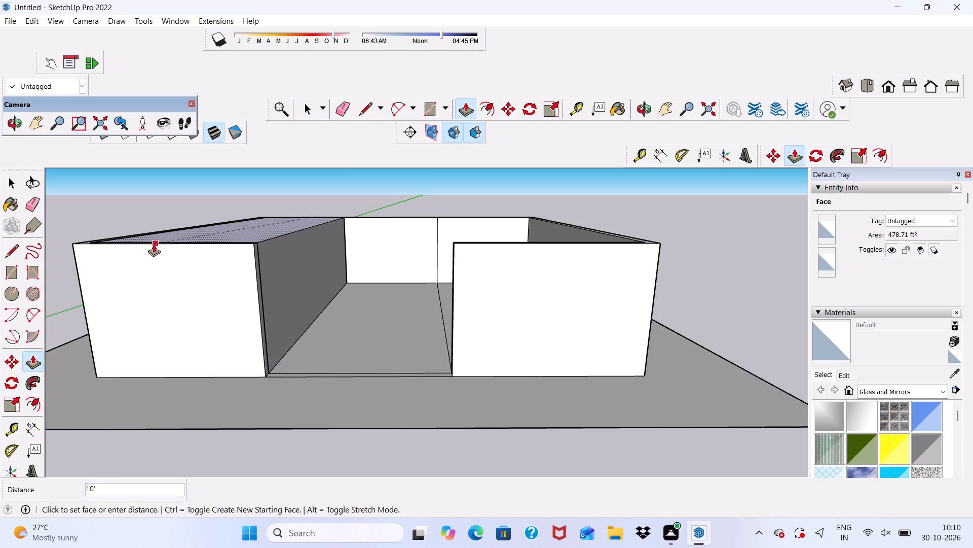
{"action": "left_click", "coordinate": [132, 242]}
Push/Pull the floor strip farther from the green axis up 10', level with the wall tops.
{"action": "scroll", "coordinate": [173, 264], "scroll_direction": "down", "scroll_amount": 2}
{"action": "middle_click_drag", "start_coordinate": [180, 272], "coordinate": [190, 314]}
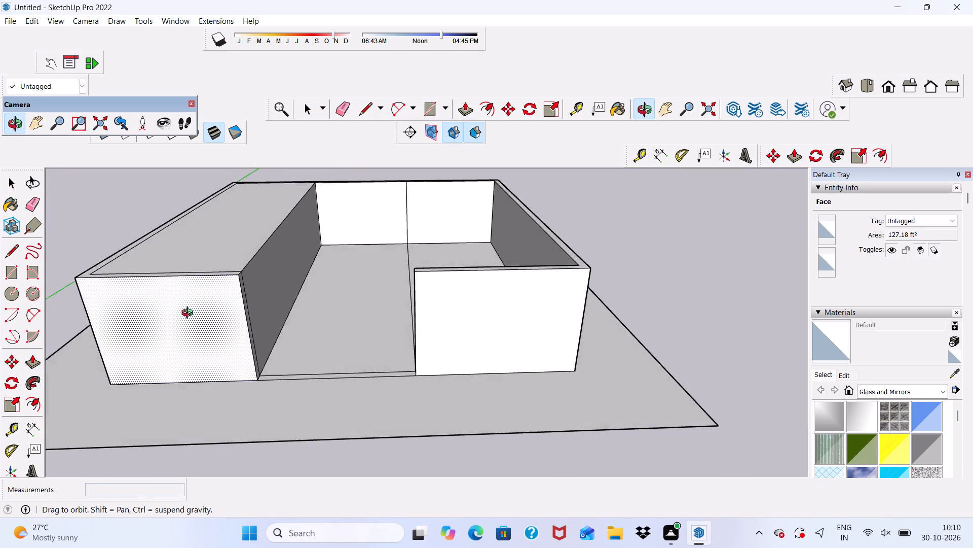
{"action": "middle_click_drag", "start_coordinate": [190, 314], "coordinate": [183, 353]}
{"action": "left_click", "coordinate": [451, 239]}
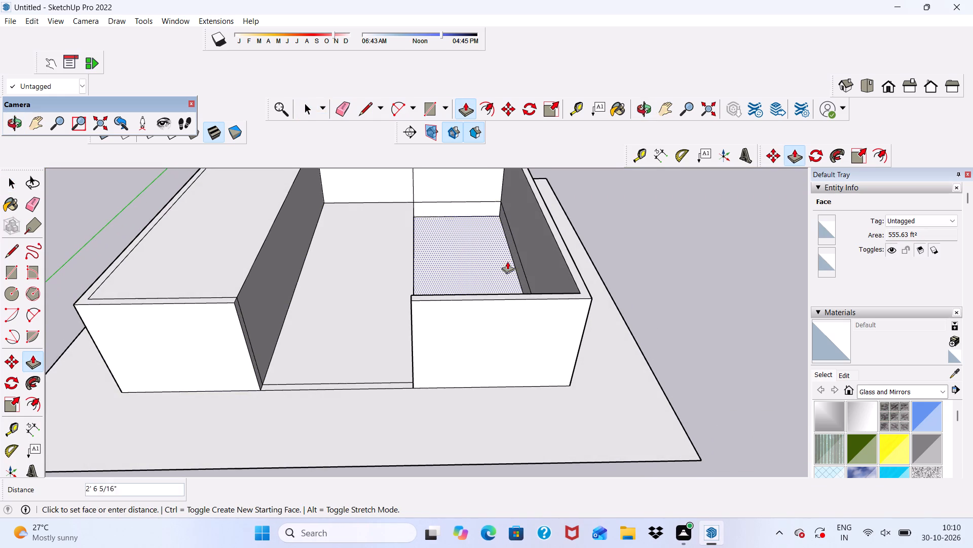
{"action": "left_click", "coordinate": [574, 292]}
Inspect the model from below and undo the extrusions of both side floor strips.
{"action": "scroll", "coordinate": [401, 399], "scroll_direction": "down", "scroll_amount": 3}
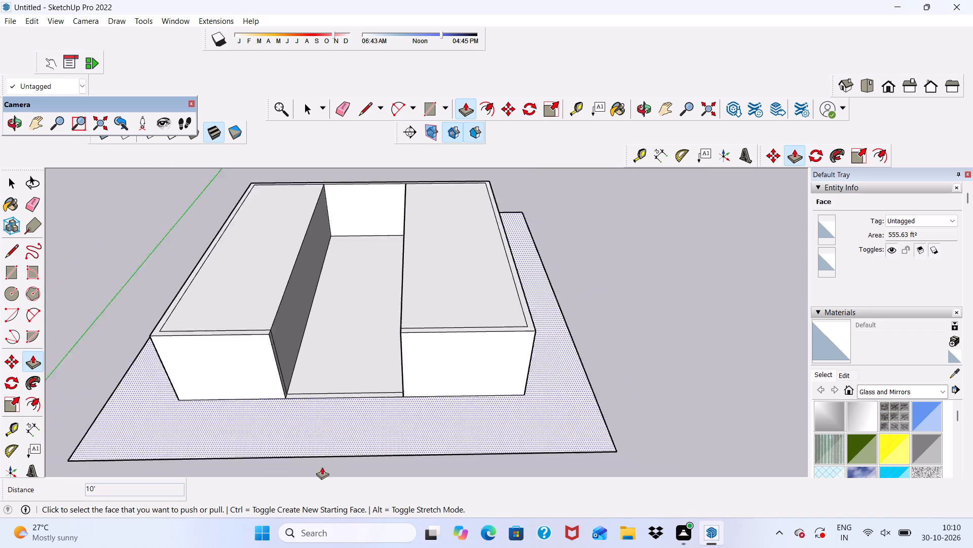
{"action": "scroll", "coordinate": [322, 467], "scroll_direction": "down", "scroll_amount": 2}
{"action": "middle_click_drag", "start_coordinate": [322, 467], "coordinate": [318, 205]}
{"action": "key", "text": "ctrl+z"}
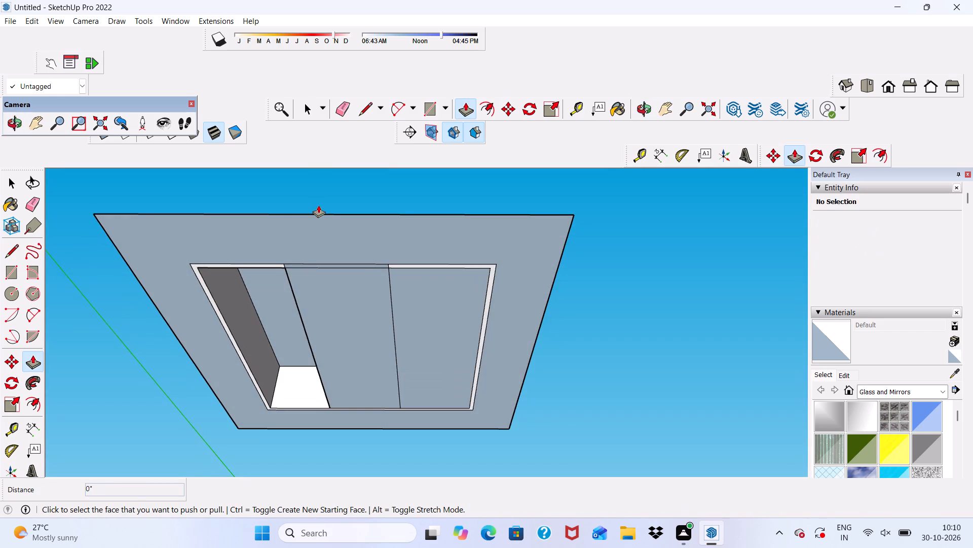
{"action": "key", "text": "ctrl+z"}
Push/Pull the floor strip nearer the green axis up 10' to match the wall tops.
{"action": "middle_click_drag", "start_coordinate": [278, 421], "coordinate": [230, 547]}
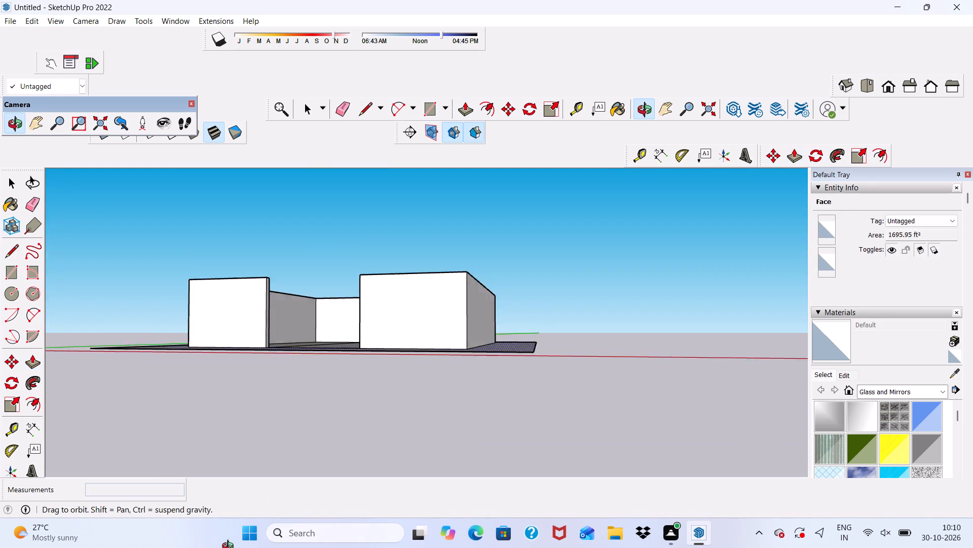
{"action": "middle_click_drag", "start_coordinate": [230, 547], "coordinate": [170, 547]}
{"action": "middle_click_drag", "start_coordinate": [265, 172], "coordinate": [287, 296]}
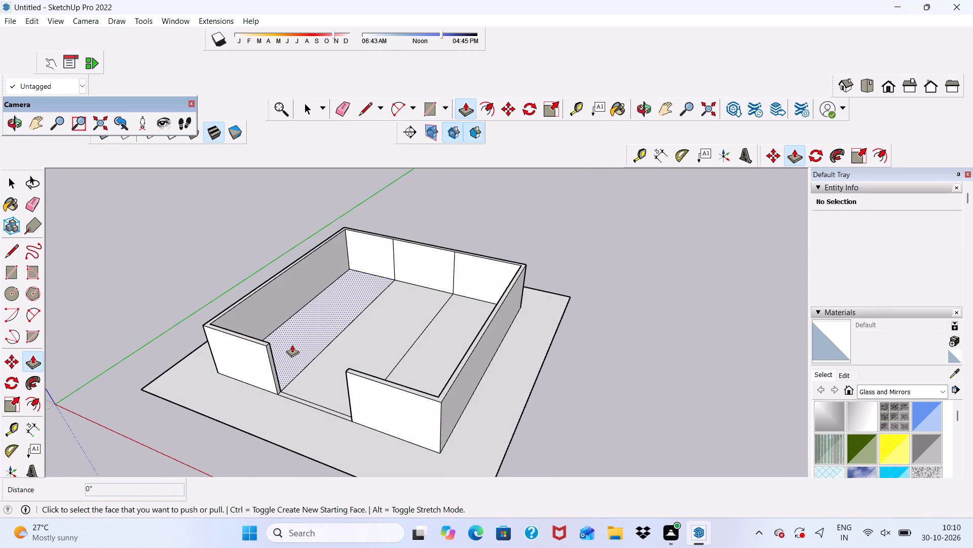
{"action": "left_click", "coordinate": [292, 345]}
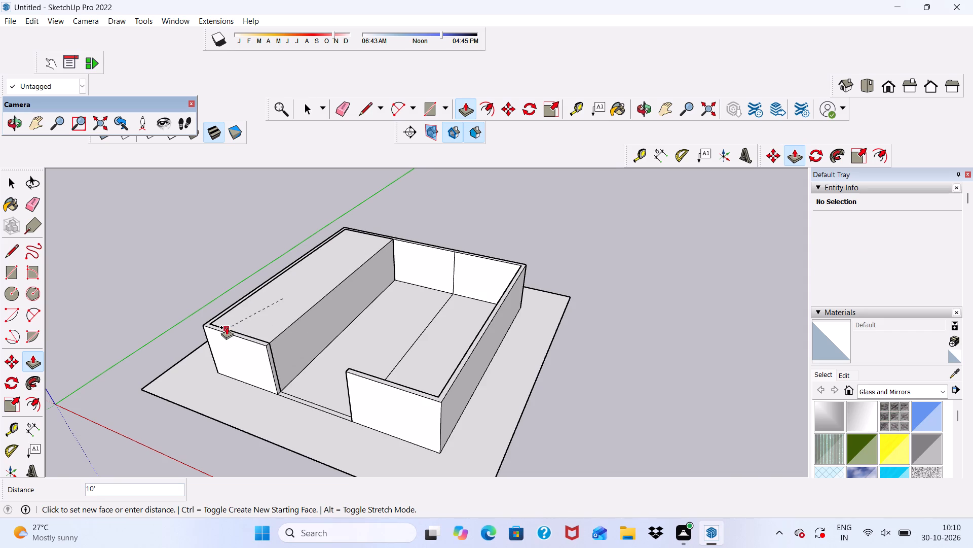
{"action": "left_click", "coordinate": [227, 327]}
Push/Pull the floor strip farther from the green axis up to the top of the walls.
{"action": "scroll", "coordinate": [399, 357], "scroll_direction": "up", "scroll_amount": 1}
{"action": "left_click", "coordinate": [436, 352]}
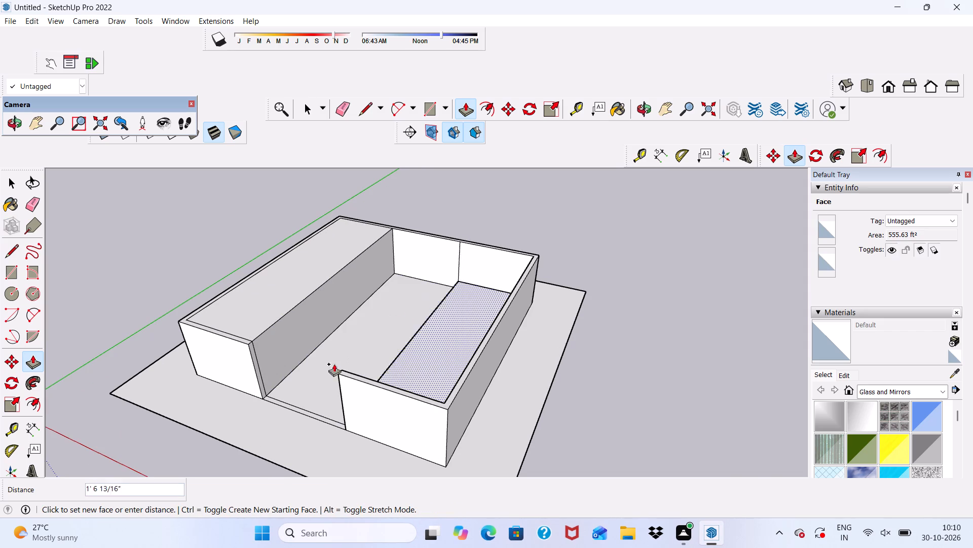
{"action": "scroll", "coordinate": [367, 385], "scroll_direction": "up", "scroll_amount": 4}
{"action": "left_click", "coordinate": [364, 381]}
Examine the two raised side blocks and the open passage between them from several angles.
{"action": "scroll", "coordinate": [342, 368], "scroll_direction": "down", "scroll_amount": 4}
{"action": "middle_click_drag", "start_coordinate": [326, 366], "coordinate": [325, 366]}
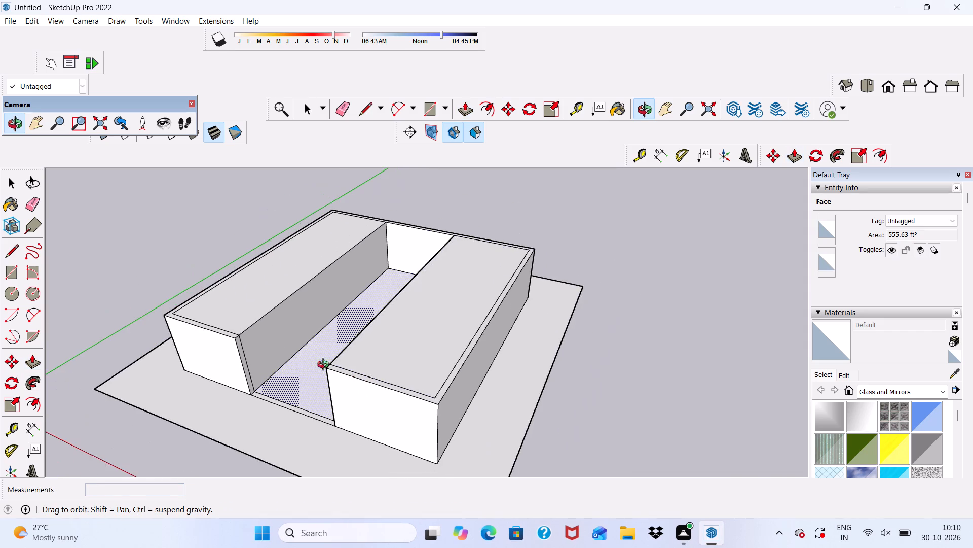
{"action": "middle_click_drag", "start_coordinate": [325, 366], "coordinate": [437, 275]}
{"action": "left_click_drag", "start_coordinate": [503, 406], "coordinate": [446, 294]}
{"action": "key", "text": "space"}
{"action": "scroll", "coordinate": [437, 275], "scroll_direction": "down", "scroll_amount": 1}
{"action": "scroll", "coordinate": [428, 382], "scroll_direction": "up", "scroll_amount": 1}
{"action": "middle_click_drag", "start_coordinate": [428, 382], "coordinate": [390, 301]}
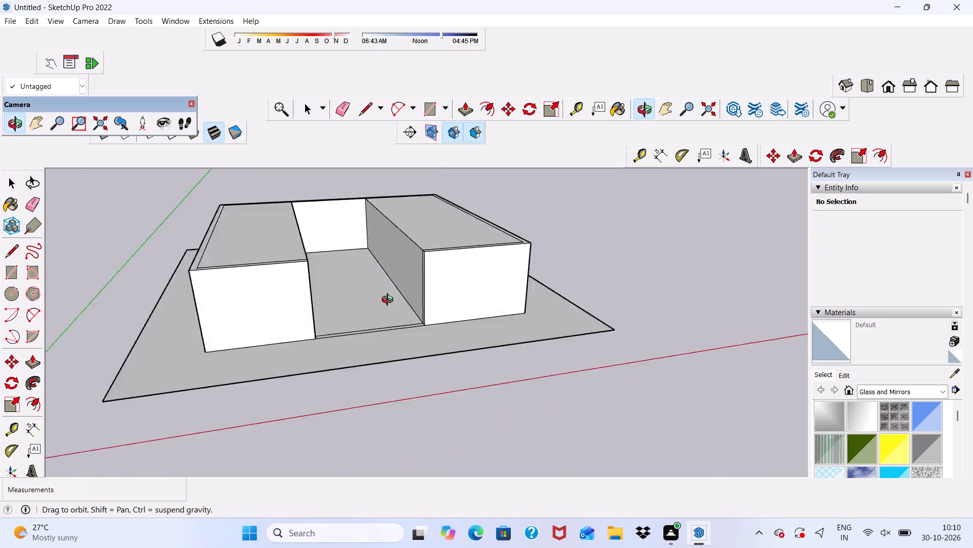
{"action": "middle_click_drag", "start_coordinate": [390, 301], "coordinate": [390, 310]}
{"action": "scroll", "coordinate": [377, 289], "scroll_direction": "down", "scroll_amount": 1}
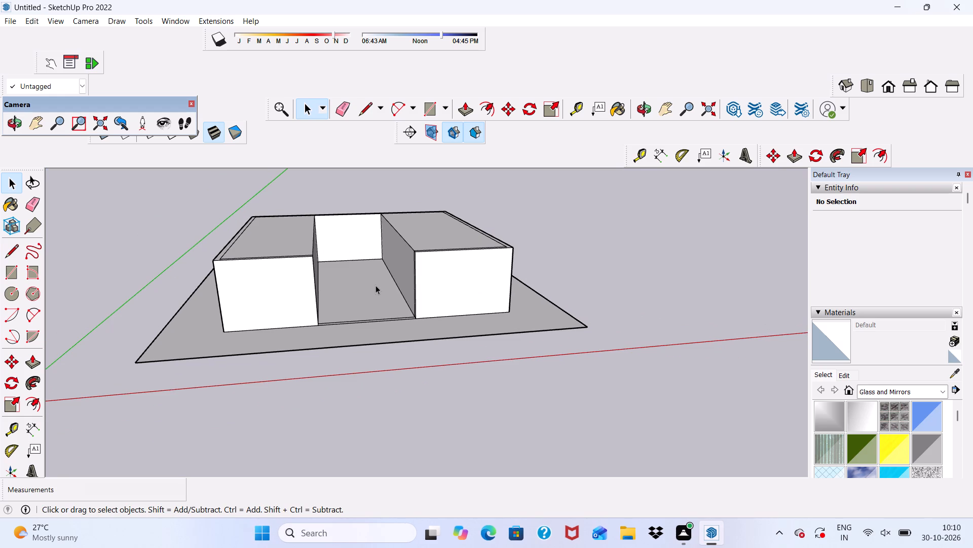
{"action": "scroll", "coordinate": [376, 285], "scroll_direction": "up", "scroll_amount": 5}
{"action": "scroll", "coordinate": [376, 285], "scroll_direction": "down", "scroll_amount": 3}
{"action": "middle_click_drag", "start_coordinate": [372, 301], "coordinate": [385, 266]}
{"action": "scroll", "coordinate": [372, 301], "scroll_direction": "down", "scroll_amount": 1}
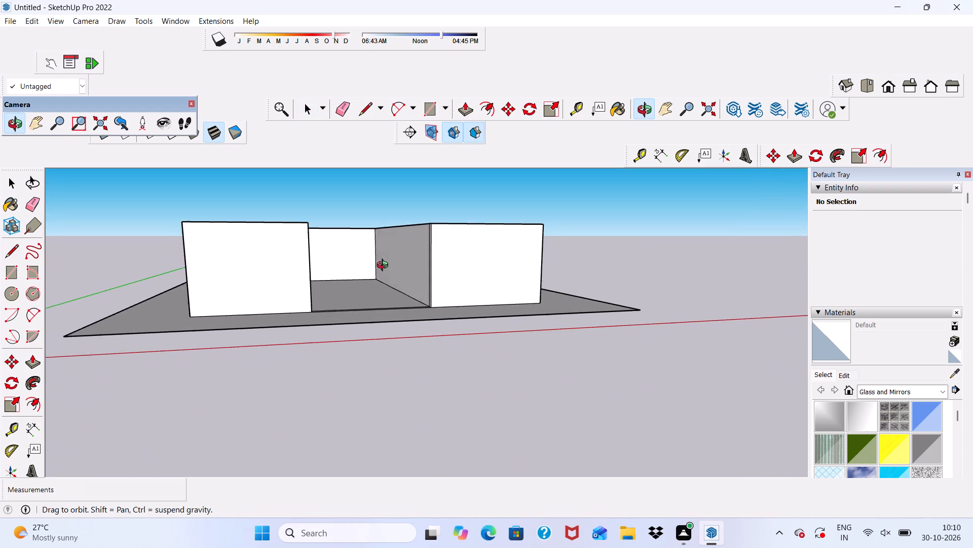
{"action": "middle_click_drag", "start_coordinate": [385, 266], "coordinate": [352, 359]}
{"action": "scroll", "coordinate": [352, 359], "scroll_direction": "up", "scroll_amount": 1}
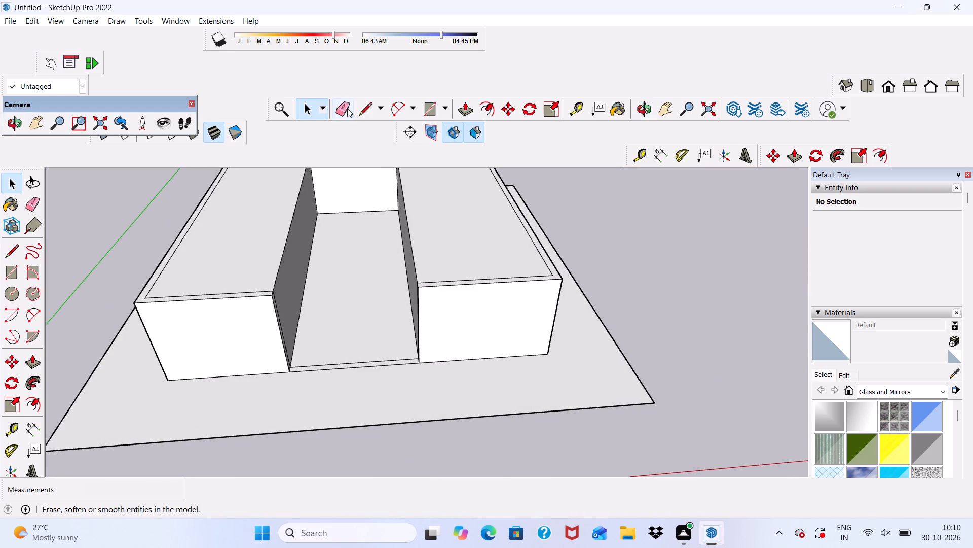
{"action": "scroll", "coordinate": [347, 108], "scroll_direction": "up", "scroll_amount": 2}
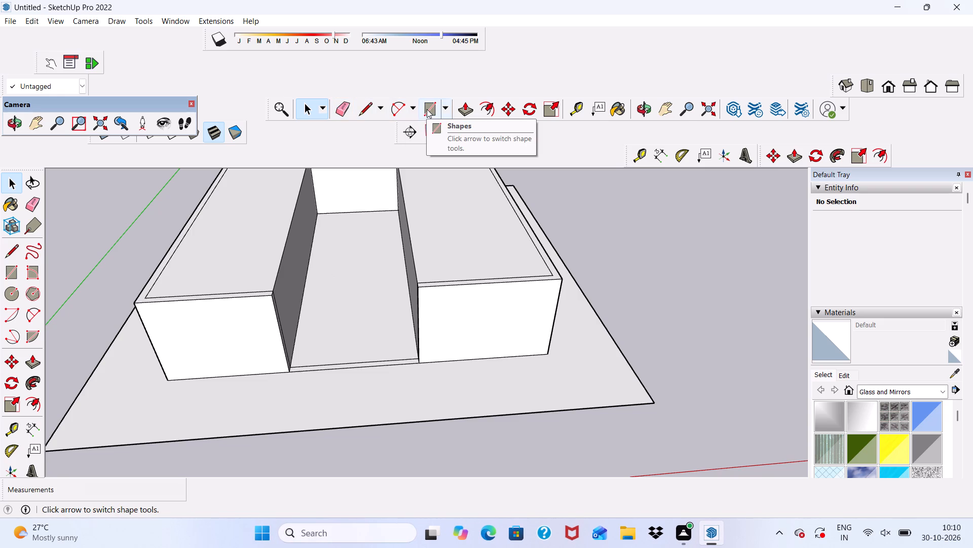
{"action": "scroll", "coordinate": [427, 109], "scroll_direction": "down", "scroll_amount": 6}
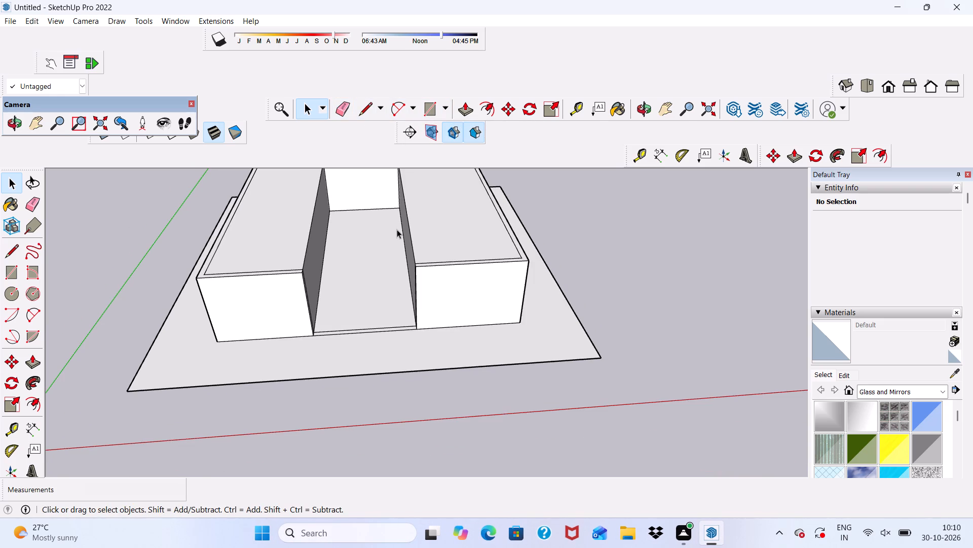
Draw a rectangle about 14' 2 7/16" by 40' 9" across the wall tops to cover the central passage.
{"action": "left_click", "coordinate": [423, 109]}
{"action": "scroll", "coordinate": [350, 211], "scroll_direction": "up", "scroll_amount": 5}
{"action": "scroll", "coordinate": [340, 222], "scroll_direction": "down", "scroll_amount": 11}
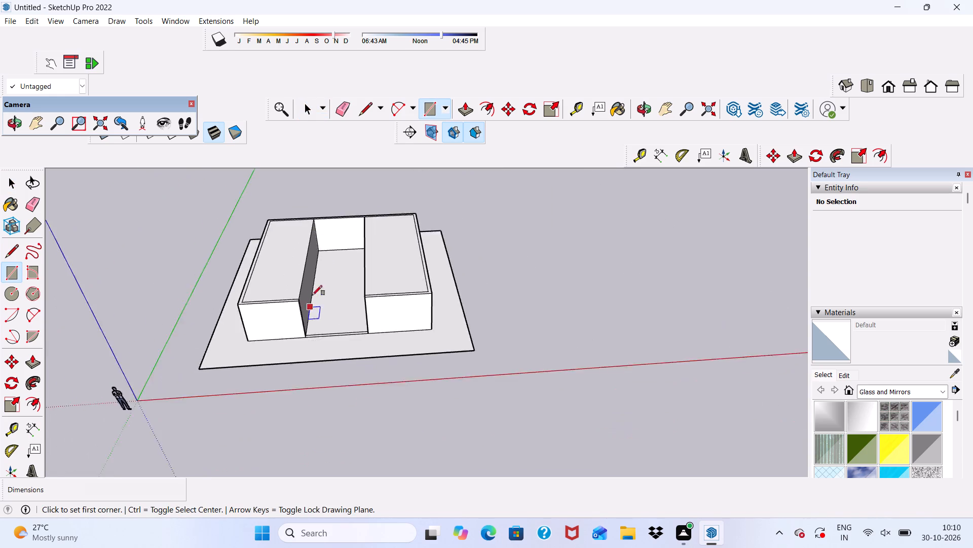
{"action": "scroll", "coordinate": [312, 207], "scroll_direction": "up", "scroll_amount": 20}
{"action": "scroll", "coordinate": [312, 207], "scroll_direction": "up", "scroll_amount": 7}
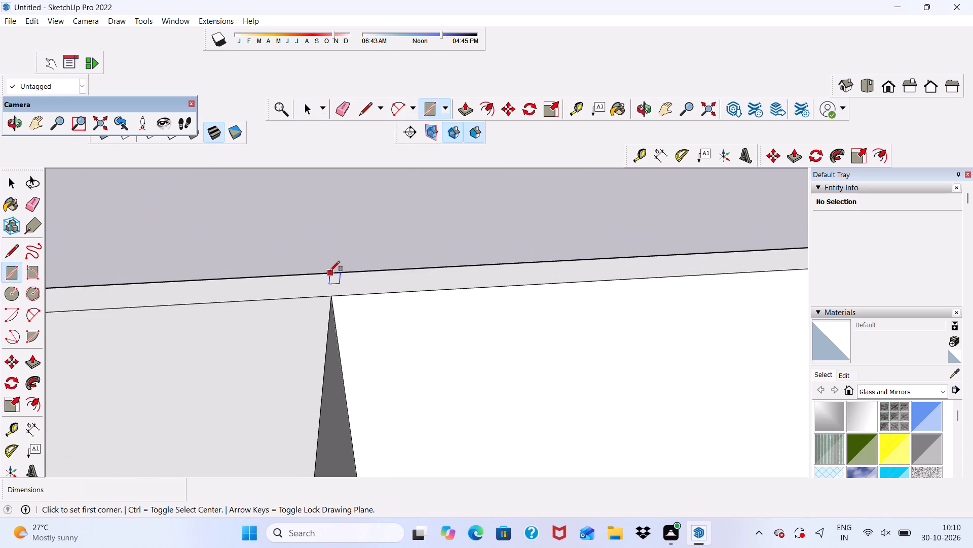
{"action": "left_click", "coordinate": [330, 271]}
{"action": "scroll", "coordinate": [294, 258], "scroll_direction": "down", "scroll_amount": 5}
{"action": "scroll", "coordinate": [338, 239], "scroll_direction": "down", "scroll_amount": 6}
{"action": "scroll", "coordinate": [482, 249], "scroll_direction": "down", "scroll_amount": 5}
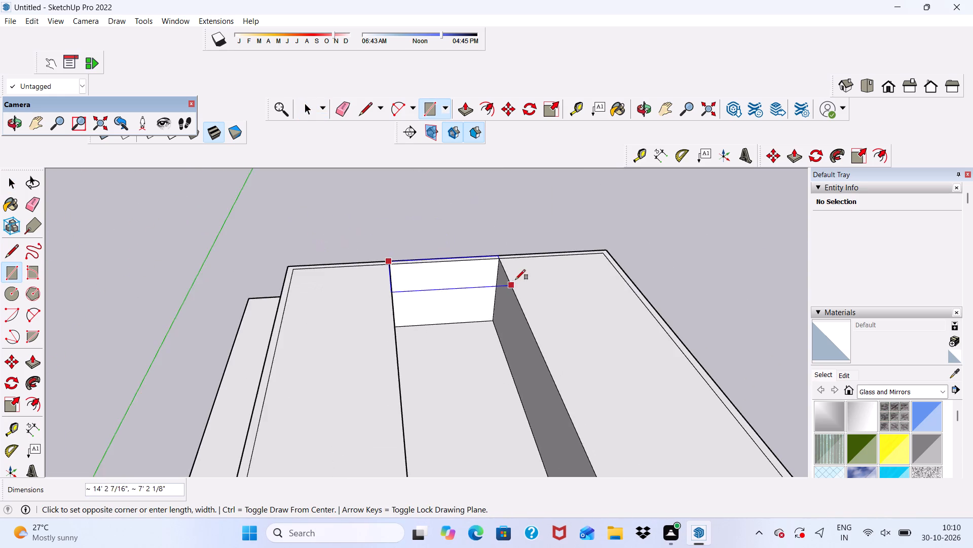
{"action": "scroll", "coordinate": [512, 273], "scroll_direction": "down", "scroll_amount": 5}
{"action": "scroll", "coordinate": [577, 427], "scroll_direction": "up", "scroll_amount": 3}
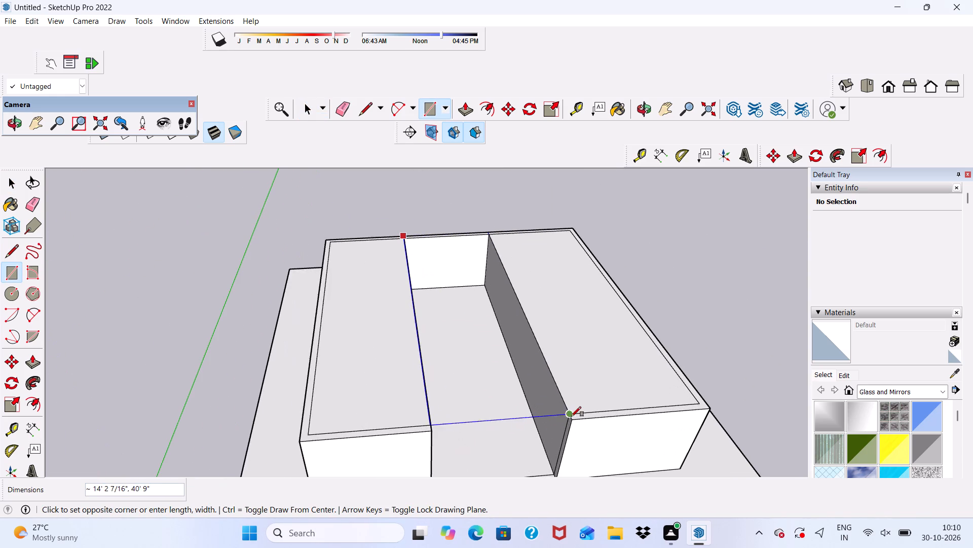
{"action": "left_click", "coordinate": [570, 421]}
Delete the vertical face closing the front end of the central passage.
{"action": "key", "text": "space"}
{"action": "left_click", "coordinate": [507, 457]}
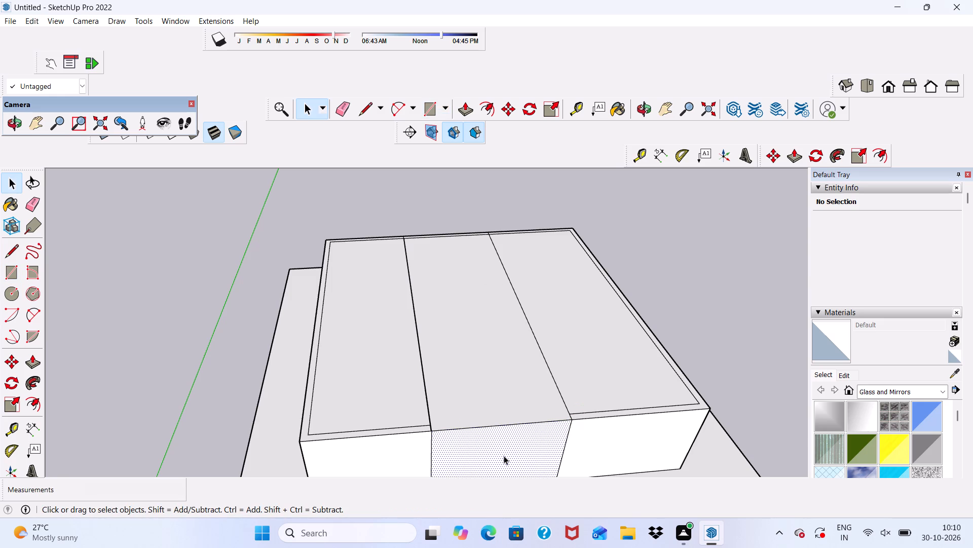
{"action": "key", "text": "Delete"}
Push/Pull the roof face over the central passage up 3".
{"action": "scroll", "coordinate": [503, 456], "scroll_direction": "up", "scroll_amount": 2}
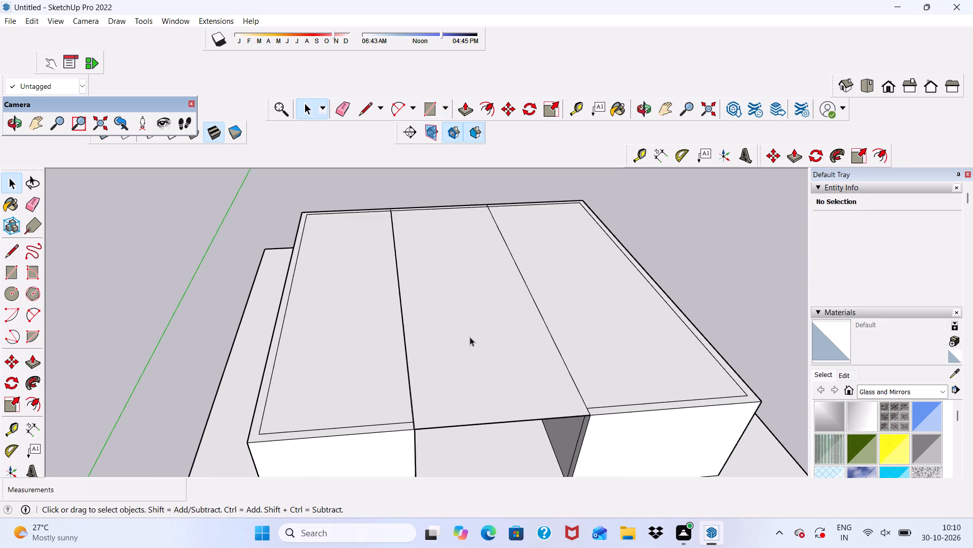
{"action": "left_click", "coordinate": [470, 337]}
{"action": "left_click", "coordinate": [468, 116]}
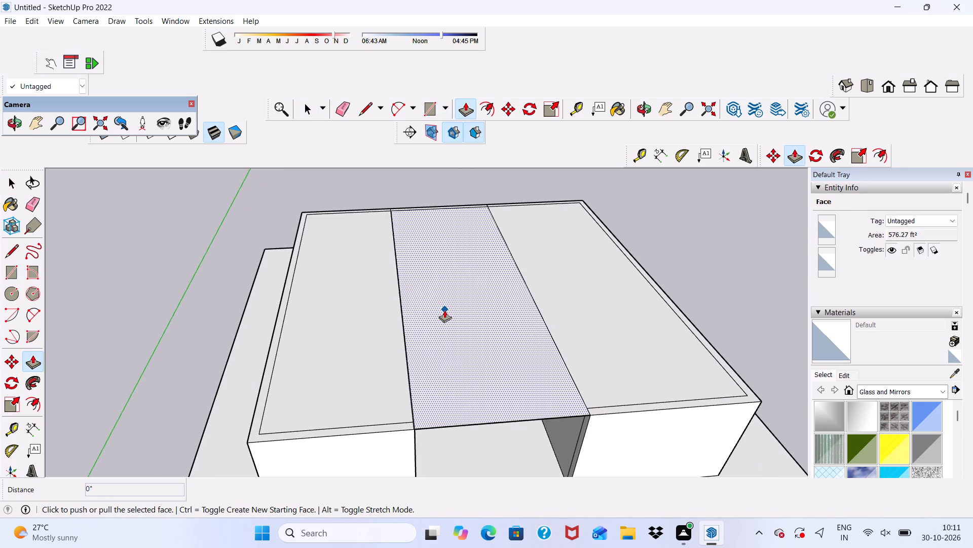
{"action": "left_click", "coordinate": [444, 310]}
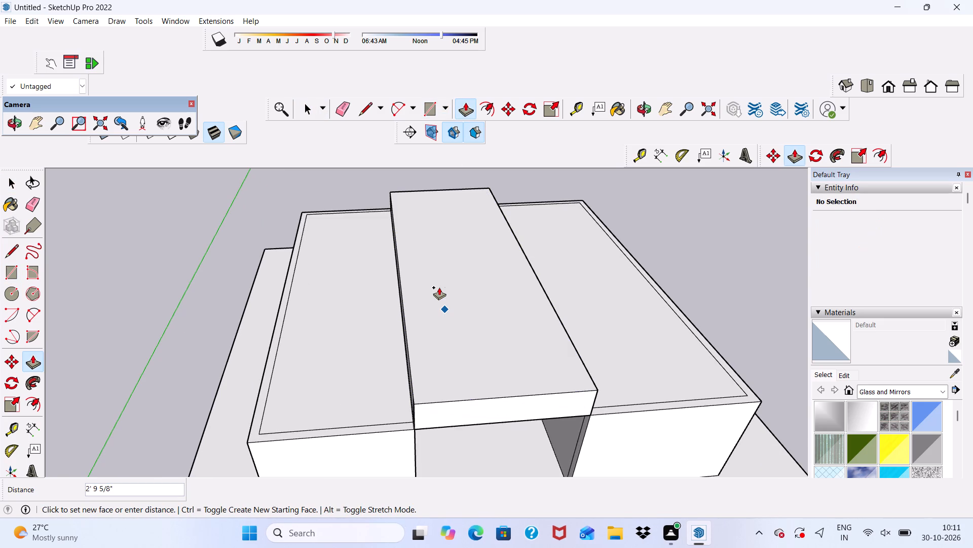
{"action": "type", "text": "3\""}
{"action": "key", "text": "Return"}
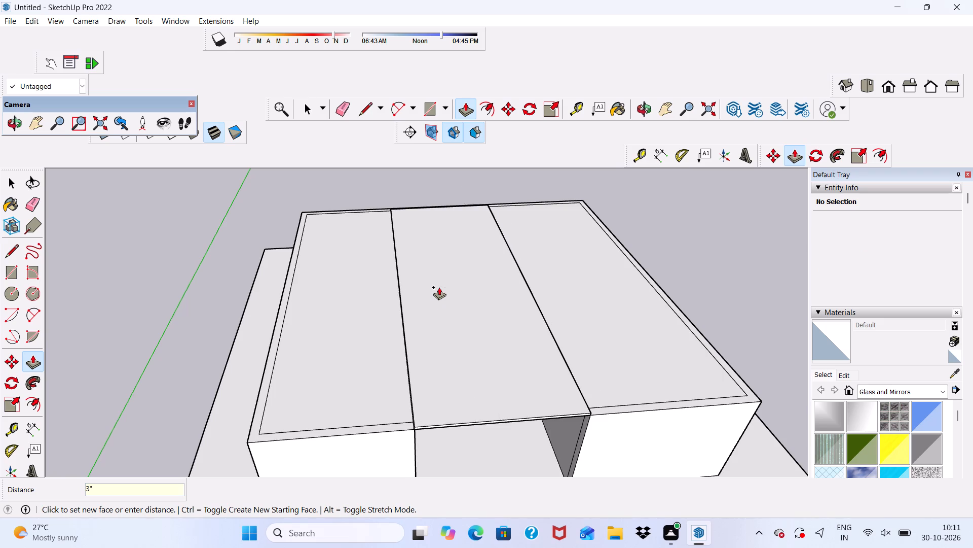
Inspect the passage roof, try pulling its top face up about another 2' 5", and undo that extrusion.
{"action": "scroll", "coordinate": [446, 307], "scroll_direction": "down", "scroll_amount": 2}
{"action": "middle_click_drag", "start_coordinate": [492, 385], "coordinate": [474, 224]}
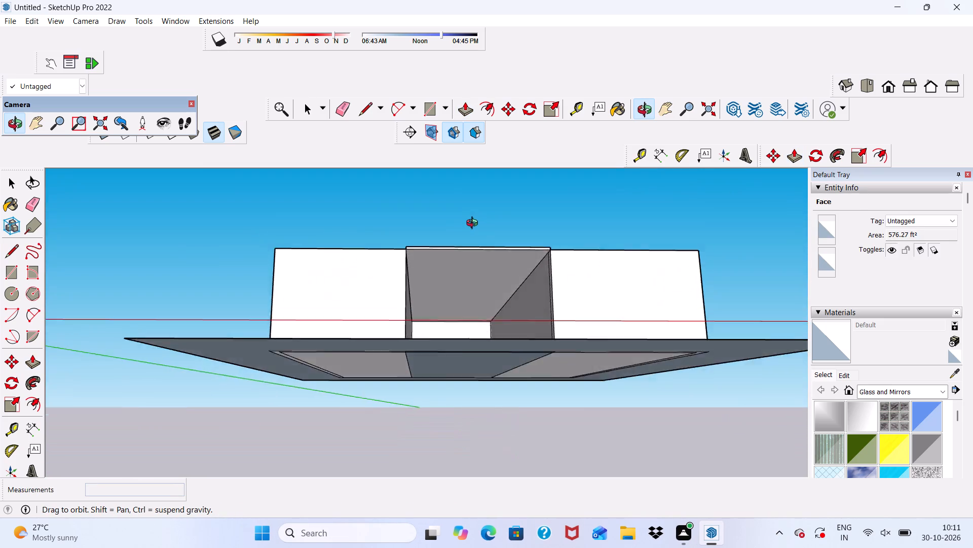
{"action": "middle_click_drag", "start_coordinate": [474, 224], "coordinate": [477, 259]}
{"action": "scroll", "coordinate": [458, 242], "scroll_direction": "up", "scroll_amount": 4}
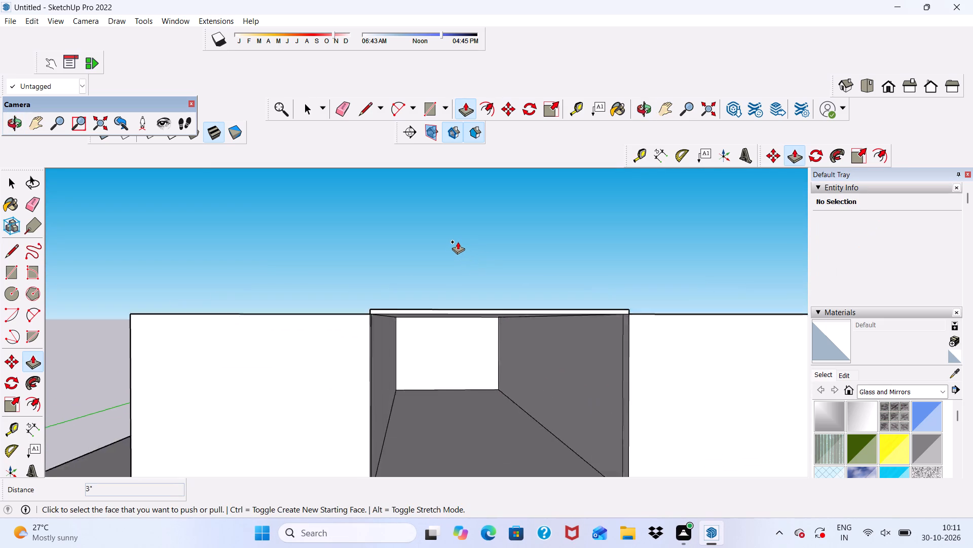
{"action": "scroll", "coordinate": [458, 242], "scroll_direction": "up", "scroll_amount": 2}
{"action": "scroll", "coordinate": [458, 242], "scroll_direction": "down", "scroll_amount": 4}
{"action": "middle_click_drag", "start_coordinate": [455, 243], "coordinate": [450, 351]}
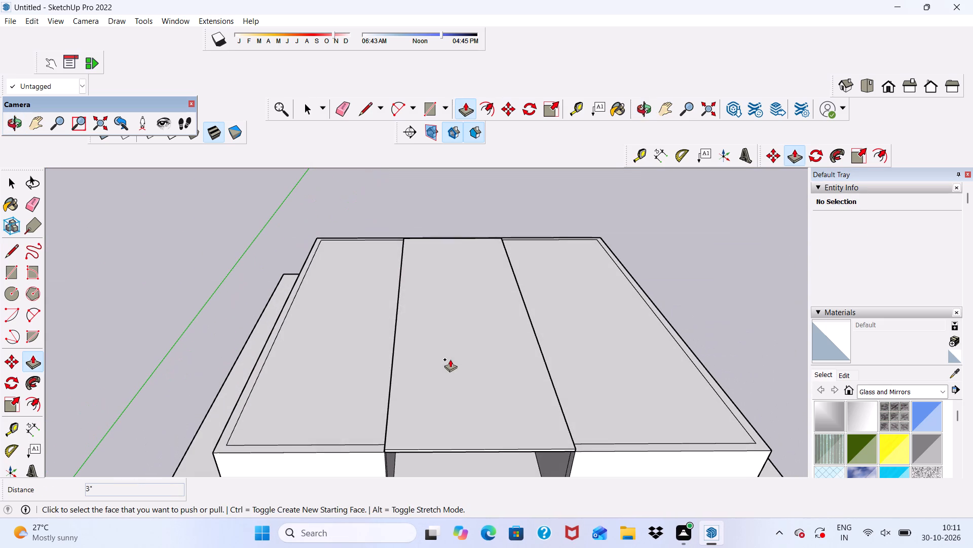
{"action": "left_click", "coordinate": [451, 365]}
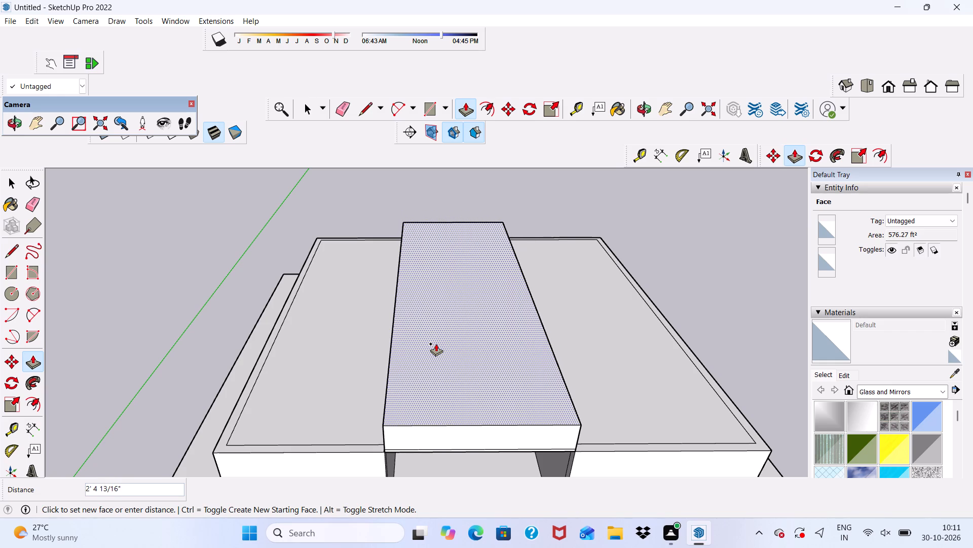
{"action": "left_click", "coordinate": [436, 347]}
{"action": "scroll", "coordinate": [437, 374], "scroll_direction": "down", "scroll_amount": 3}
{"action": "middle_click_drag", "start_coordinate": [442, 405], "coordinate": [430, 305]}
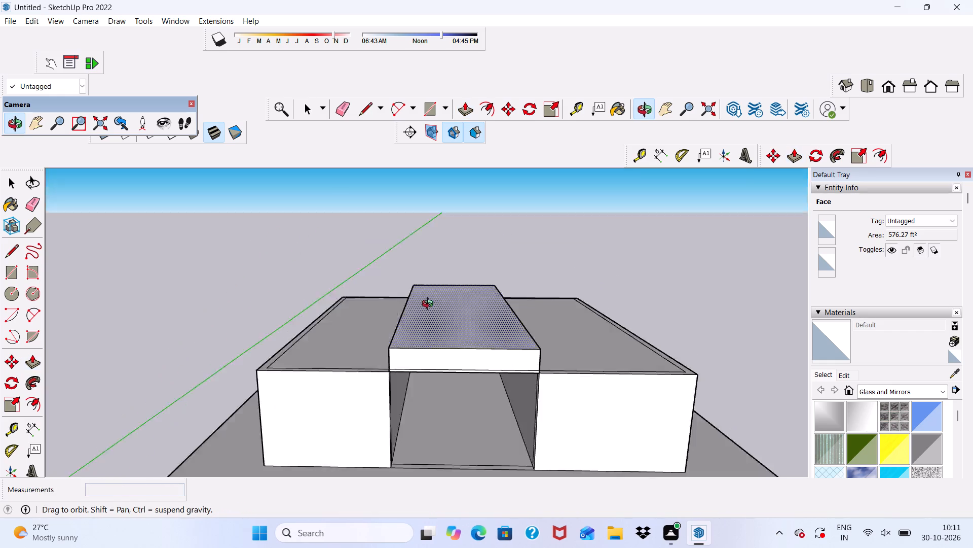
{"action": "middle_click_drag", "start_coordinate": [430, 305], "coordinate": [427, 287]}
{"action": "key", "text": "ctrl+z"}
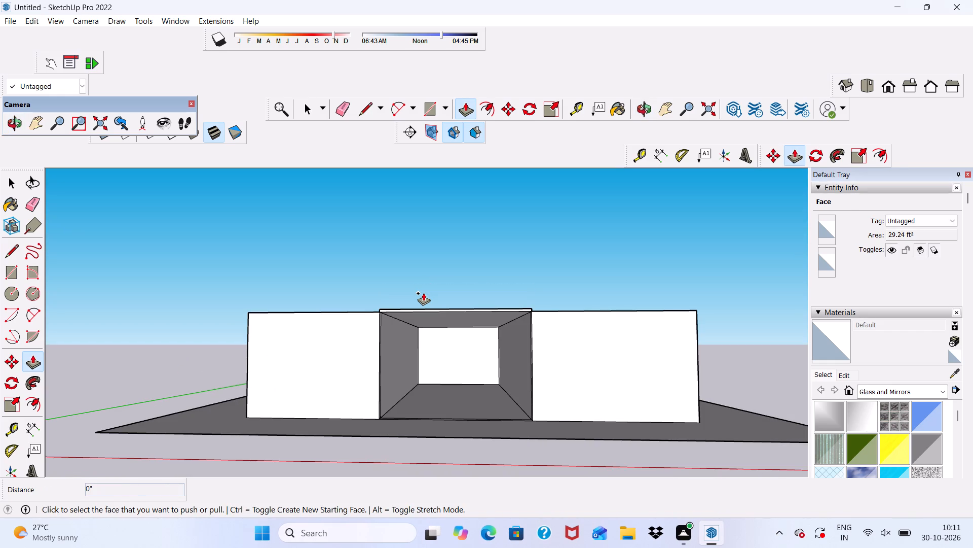
Push/Pull the underside of the passage roof slab down about 5 7/16" to thicken it.
{"action": "middle_click", "coordinate": [423, 293]}
{"action": "scroll", "coordinate": [409, 341], "scroll_direction": "up", "scroll_amount": 6}
{"action": "scroll", "coordinate": [384, 275], "scroll_direction": "up", "scroll_amount": 3}
{"action": "left_click", "coordinate": [383, 261]}
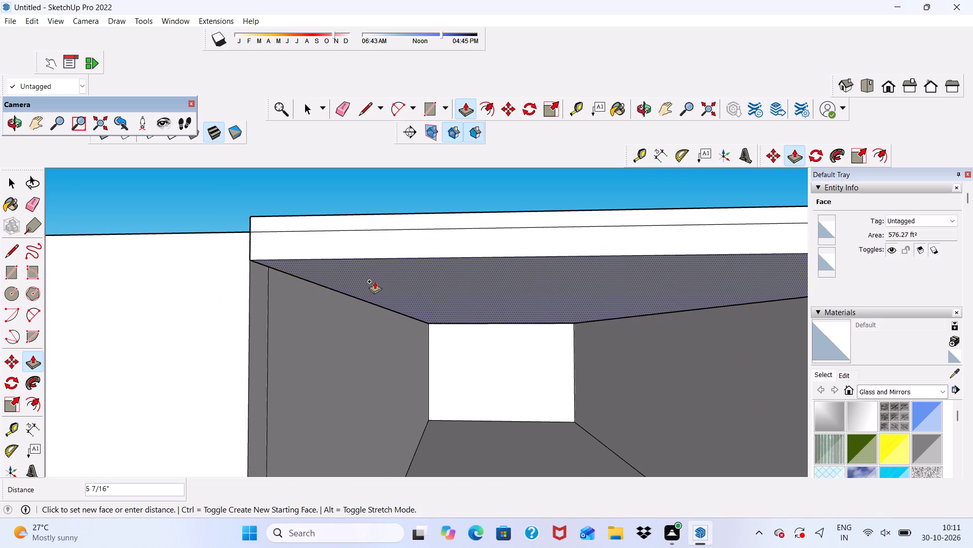
{"action": "left_click", "coordinate": [375, 281]}
Push/Pull the top face of the passage roof slab up about 5 1/8".
{"action": "scroll", "coordinate": [377, 240], "scroll_direction": "down", "scroll_amount": 6}
{"action": "middle_click_drag", "start_coordinate": [405, 258], "coordinate": [427, 354]}
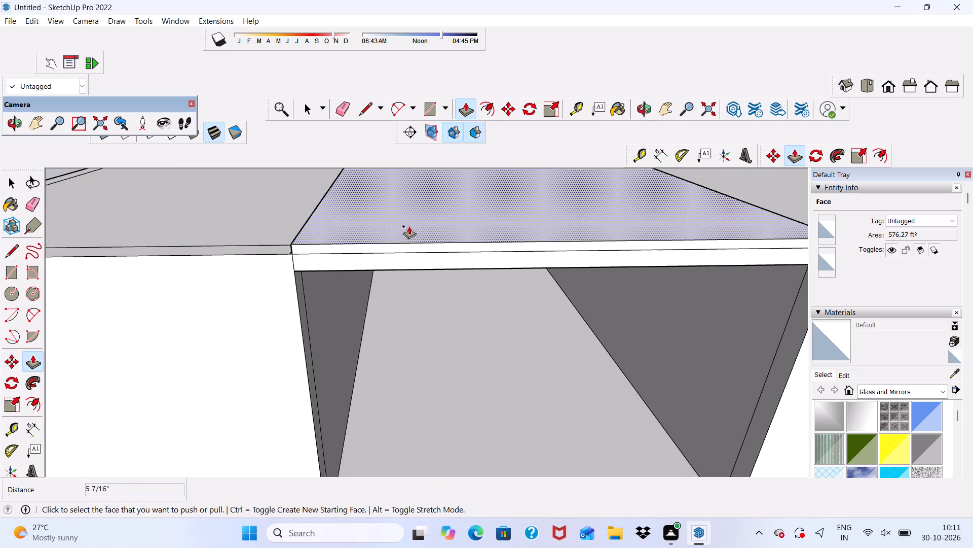
{"action": "left_click", "coordinate": [409, 226]}
{"action": "left_click", "coordinate": [410, 211]}
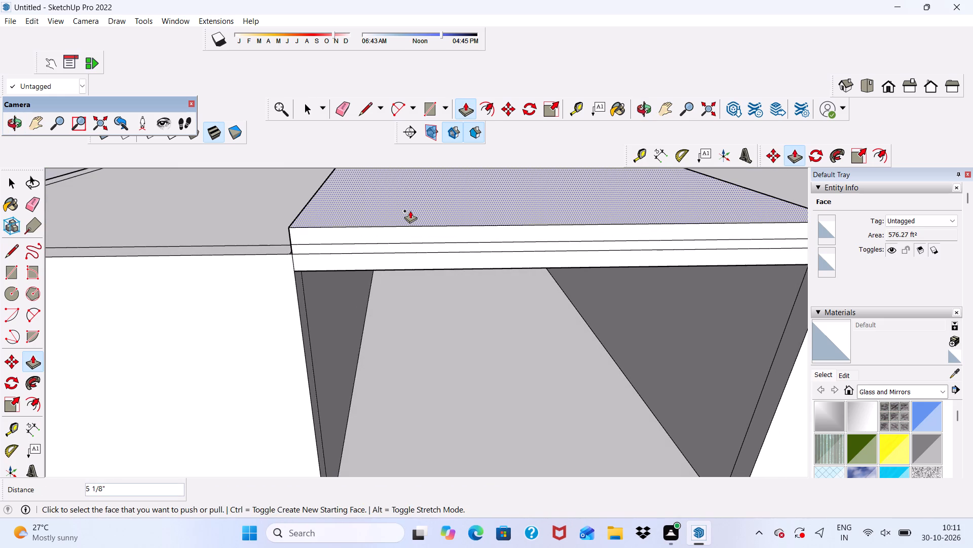
Erase the two leftover horizontal edges on the front face of the roof slab.
{"action": "key", "text": "space"}
{"action": "left_click", "coordinate": [337, 105]}
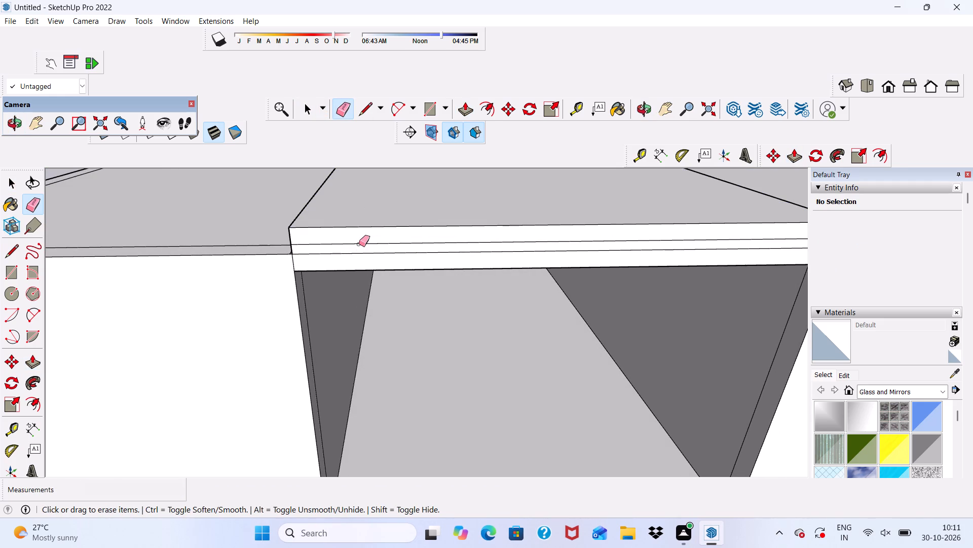
{"action": "left_click_drag", "start_coordinate": [359, 244], "coordinate": [359, 252]}
Erase the leftover edges on the roof slab's side face nearer the green axis.
{"action": "middle_click_drag", "start_coordinate": [359, 252], "coordinate": [469, 260]}
{"action": "scroll", "coordinate": [359, 252], "scroll_direction": "down", "scroll_amount": 1}
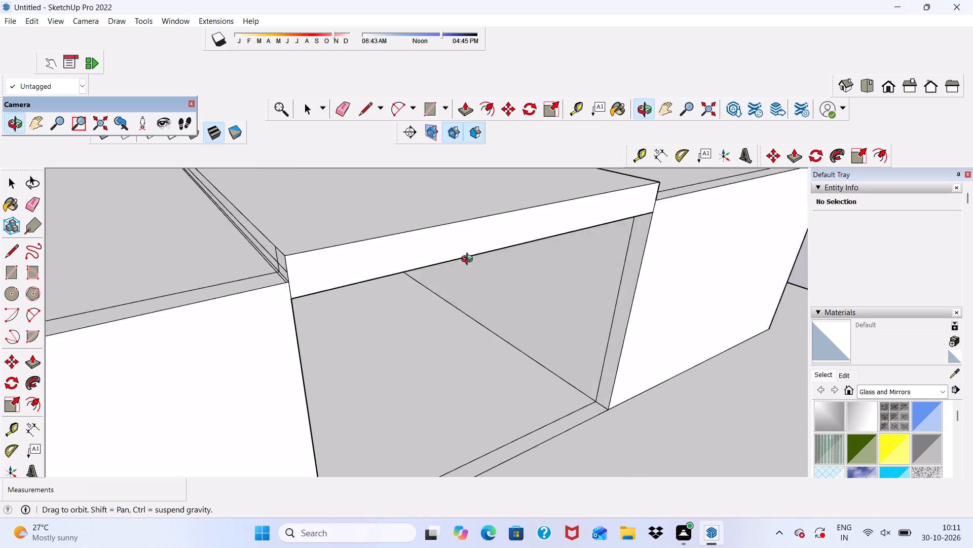
{"action": "middle_click_drag", "start_coordinate": [469, 260], "coordinate": [570, 254]}
{"action": "scroll", "coordinate": [218, 334], "scroll_direction": "up", "scroll_amount": 6}
{"action": "scroll", "coordinate": [343, 279], "scroll_direction": "up", "scroll_amount": 5}
{"action": "left_click_drag", "start_coordinate": [340, 243], "coordinate": [342, 260]}
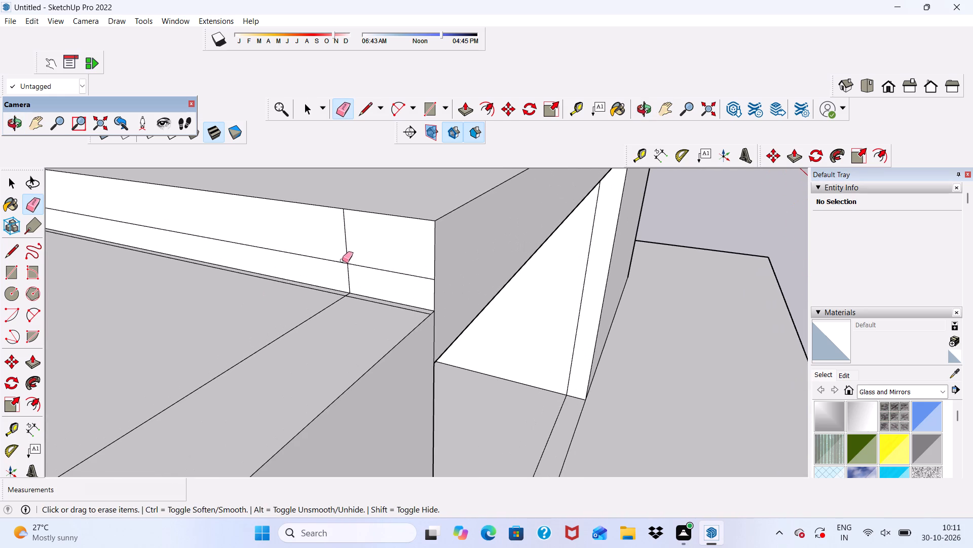
{"action": "left_click_drag", "start_coordinate": [342, 260], "coordinate": [353, 276]}
{"action": "left_click_drag", "start_coordinate": [363, 267], "coordinate": [340, 243]}
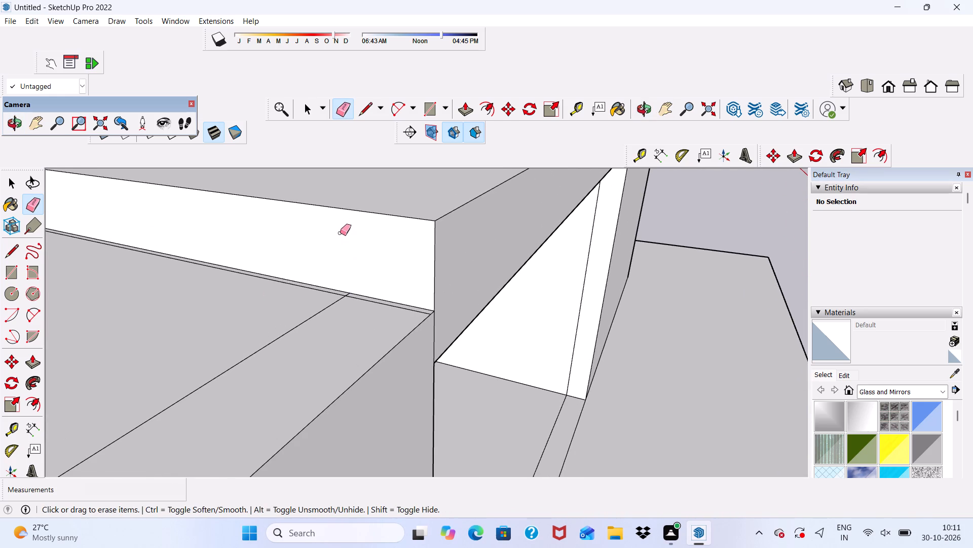
Erase the leftover edges on the roof slab's side face farther from the green axis.
{"action": "scroll", "coordinate": [345, 245], "scroll_direction": "down", "scroll_amount": 10}
{"action": "middle_click_drag", "start_coordinate": [388, 342], "coordinate": [223, 334]}
{"action": "scroll", "coordinate": [206, 316], "scroll_direction": "up", "scroll_amount": 1}
{"action": "scroll", "coordinate": [28, 302], "scroll_direction": "down", "scroll_amount": 12}
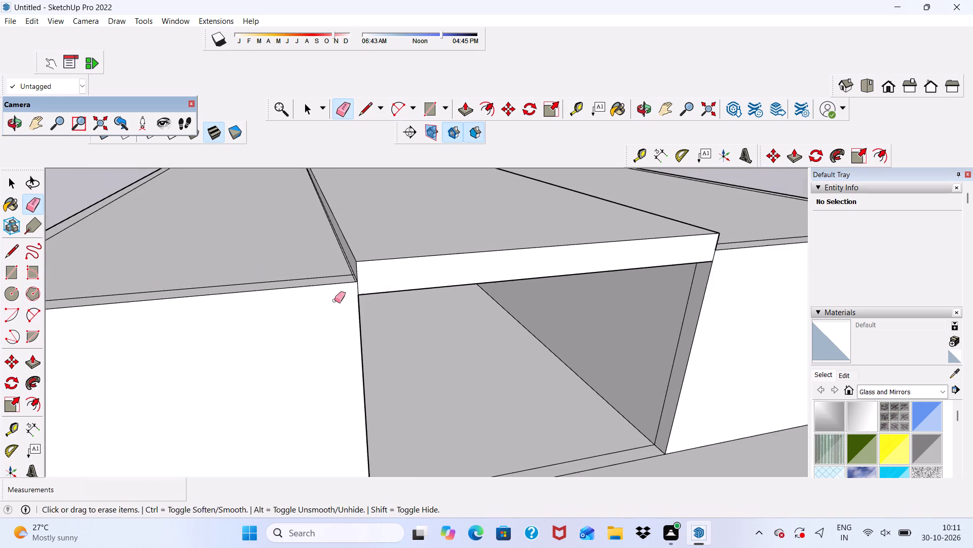
{"action": "middle_click_drag", "start_coordinate": [382, 299], "coordinate": [139, 301]}
{"action": "scroll", "coordinate": [334, 308], "scroll_direction": "up", "scroll_amount": 12}
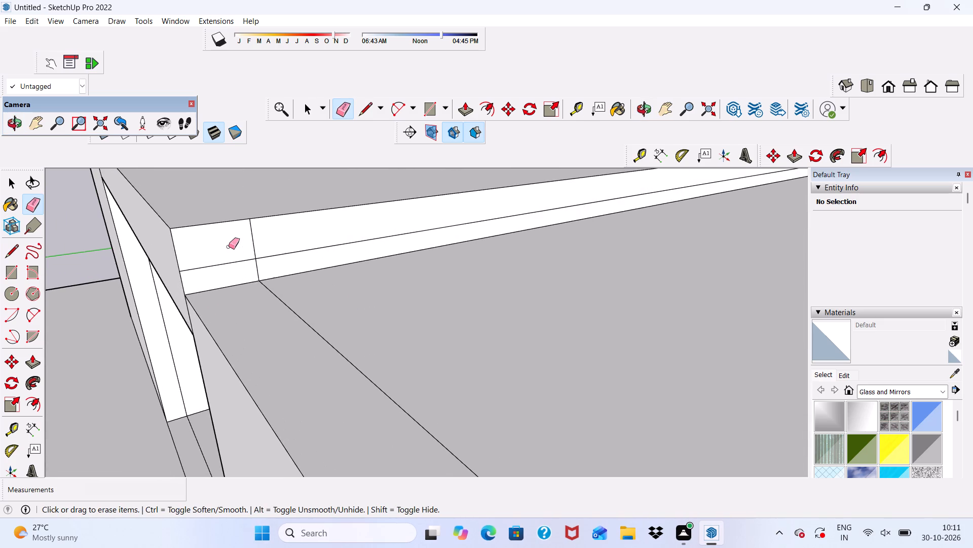
{"action": "left_click_drag", "start_coordinate": [229, 246], "coordinate": [263, 263]}
{"action": "left_click_drag", "start_coordinate": [263, 255], "coordinate": [273, 254]}
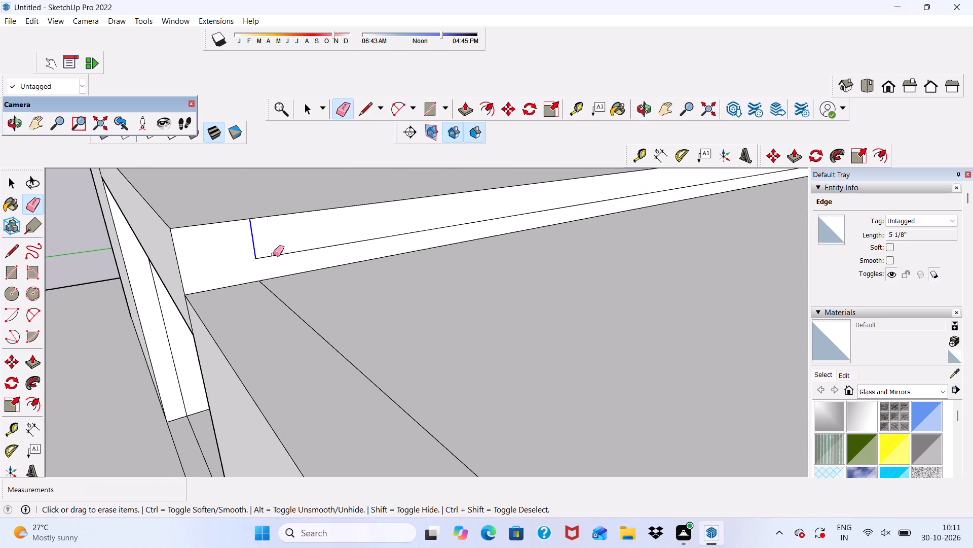
{"action": "left_click_drag", "start_coordinate": [273, 254], "coordinate": [282, 256]}
{"action": "scroll", "coordinate": [282, 256], "scroll_direction": "down", "scroll_amount": 14}
{"action": "middle_click_drag", "start_coordinate": [220, 321], "coordinate": [368, 286]}
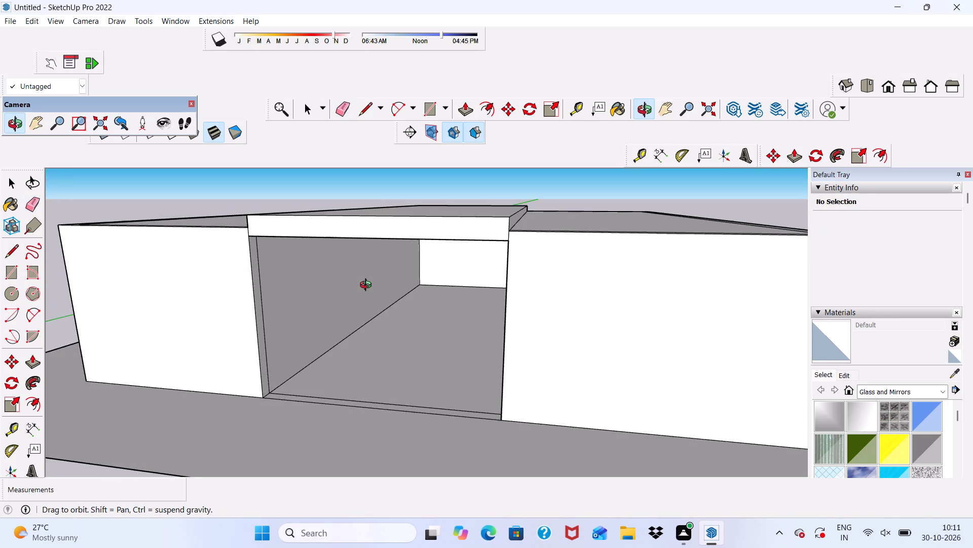
{"action": "middle_click_drag", "start_coordinate": [368, 286], "coordinate": [373, 239]}
{"action": "middle_click_drag", "start_coordinate": [375, 241], "coordinate": [406, 299]}
{"action": "key", "text": "space"}
{"action": "scroll", "coordinate": [406, 299], "scroll_direction": "up", "scroll_amount": 1}
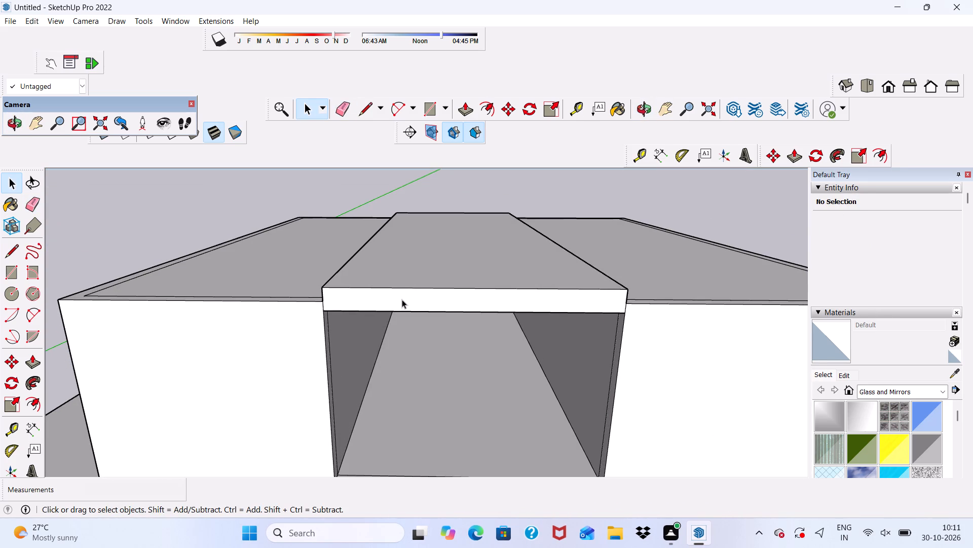
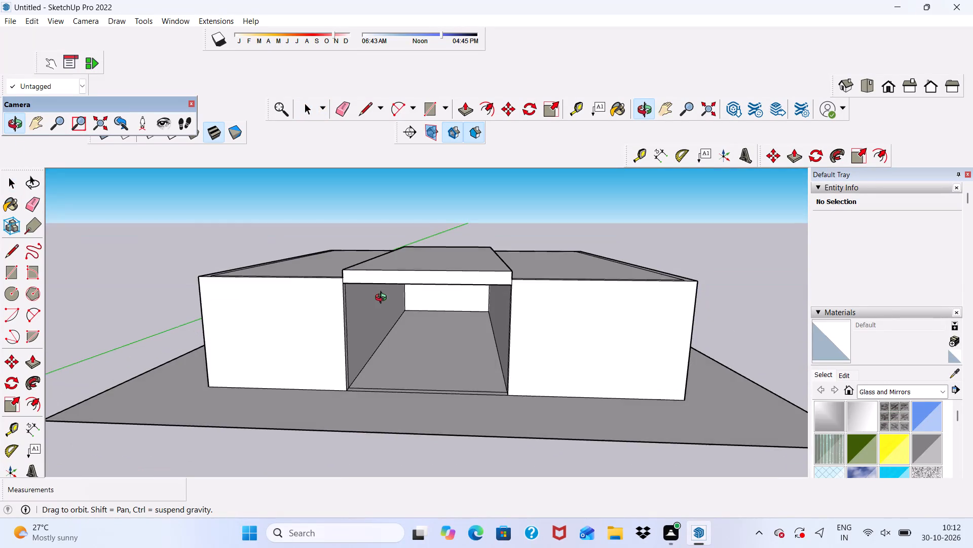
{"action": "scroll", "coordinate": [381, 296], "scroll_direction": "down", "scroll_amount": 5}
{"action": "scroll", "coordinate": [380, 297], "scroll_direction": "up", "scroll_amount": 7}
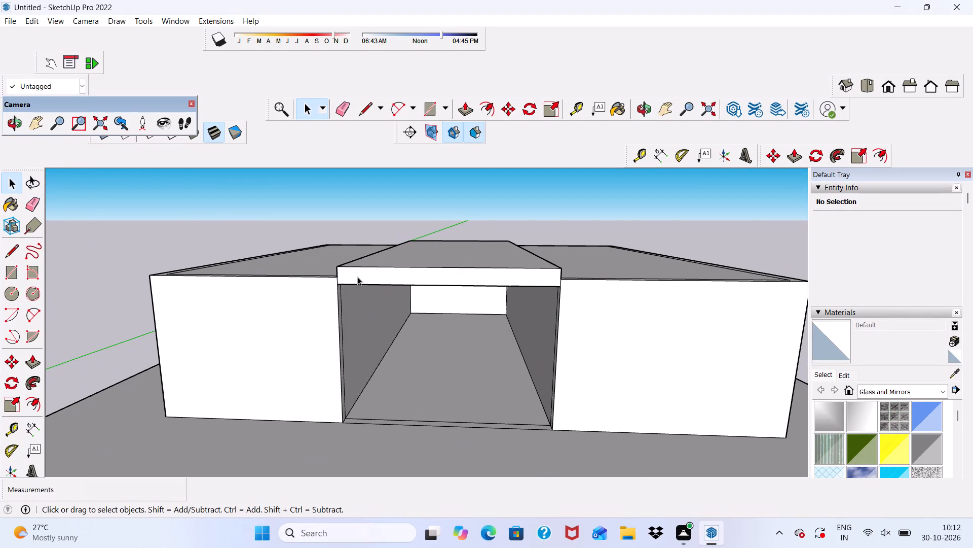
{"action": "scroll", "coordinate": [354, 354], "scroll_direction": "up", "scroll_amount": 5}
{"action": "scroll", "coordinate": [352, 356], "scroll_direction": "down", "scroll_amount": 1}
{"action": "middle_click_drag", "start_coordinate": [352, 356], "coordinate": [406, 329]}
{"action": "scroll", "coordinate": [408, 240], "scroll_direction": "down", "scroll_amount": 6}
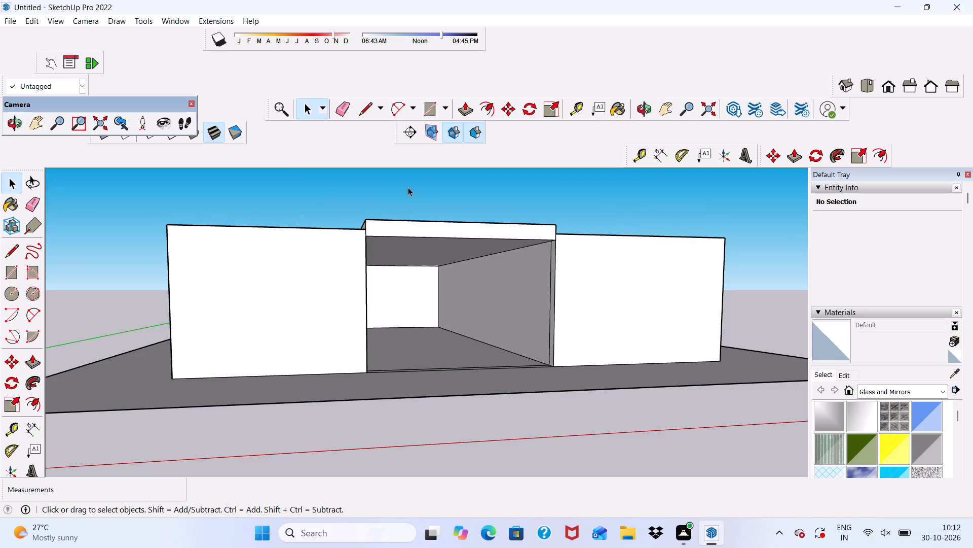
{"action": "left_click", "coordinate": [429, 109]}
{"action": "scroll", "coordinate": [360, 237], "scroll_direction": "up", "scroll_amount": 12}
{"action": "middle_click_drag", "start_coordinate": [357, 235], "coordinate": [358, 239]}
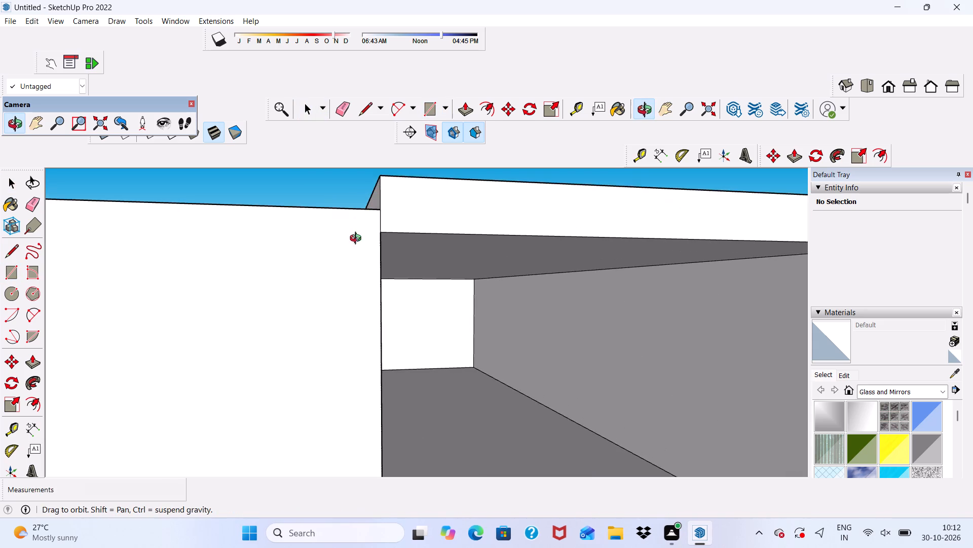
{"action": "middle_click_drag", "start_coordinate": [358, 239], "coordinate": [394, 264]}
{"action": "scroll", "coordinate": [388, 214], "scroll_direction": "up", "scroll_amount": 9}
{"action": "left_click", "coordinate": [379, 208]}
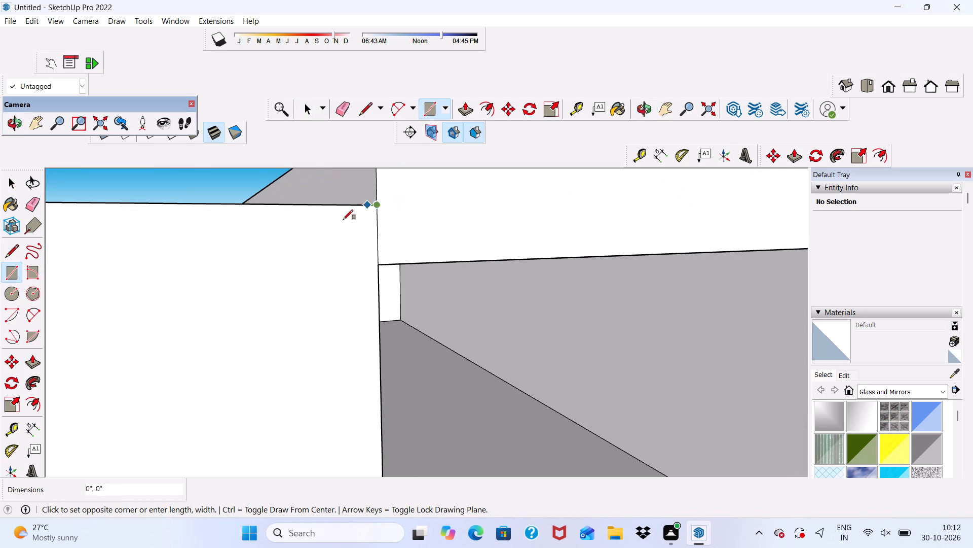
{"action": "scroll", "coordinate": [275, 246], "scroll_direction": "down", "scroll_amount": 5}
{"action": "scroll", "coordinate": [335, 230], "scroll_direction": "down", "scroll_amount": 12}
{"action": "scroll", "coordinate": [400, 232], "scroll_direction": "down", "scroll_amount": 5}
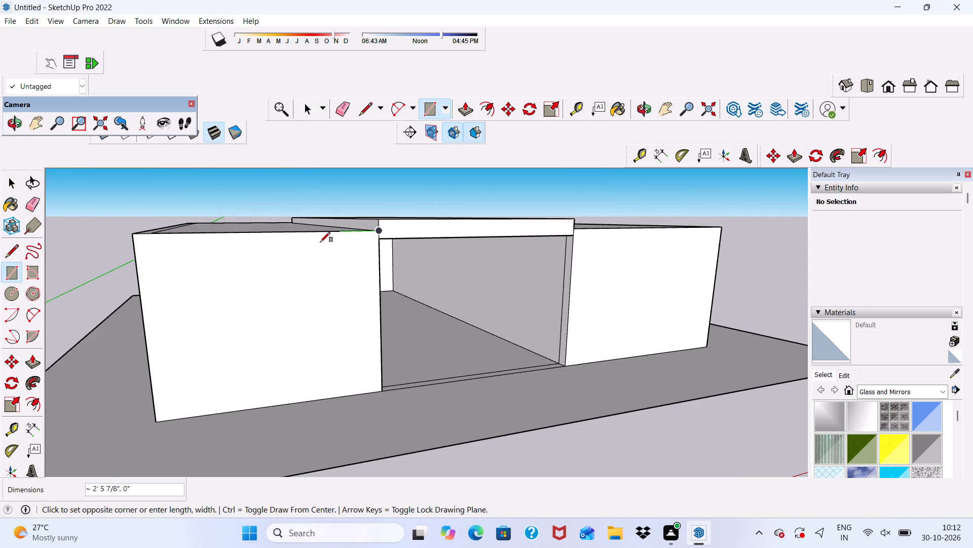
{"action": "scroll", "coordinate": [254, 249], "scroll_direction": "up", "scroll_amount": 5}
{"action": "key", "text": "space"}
Push/Pull the narrow front wall-end face inside the passage opening, on the side nearer the green axis, 1' into the opening.
{"action": "scroll", "coordinate": [434, 281], "scroll_direction": "down", "scroll_amount": 1}
{"action": "middle_click_drag", "start_coordinate": [434, 281], "coordinate": [347, 287]}
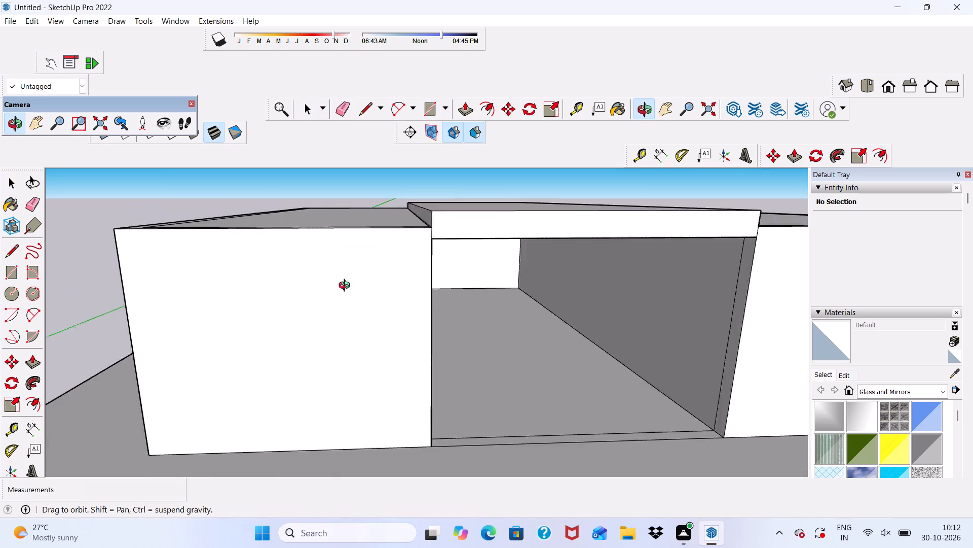
{"action": "middle_click_drag", "start_coordinate": [347, 287], "coordinate": [297, 258]}
{"action": "scroll", "coordinate": [421, 311], "scroll_direction": "up", "scroll_amount": 7}
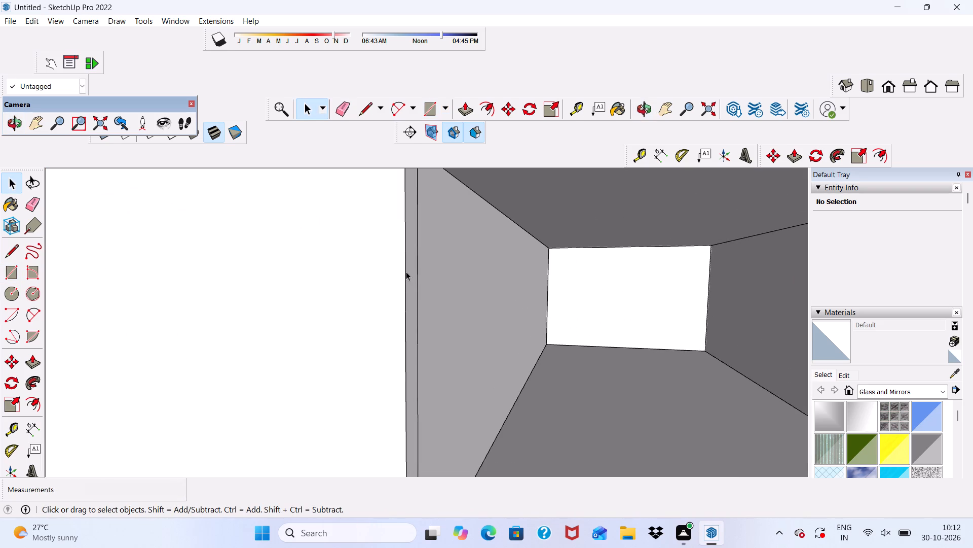
{"action": "left_click", "coordinate": [415, 258]}
{"action": "scroll", "coordinate": [402, 257], "scroll_direction": "down", "scroll_amount": 6}
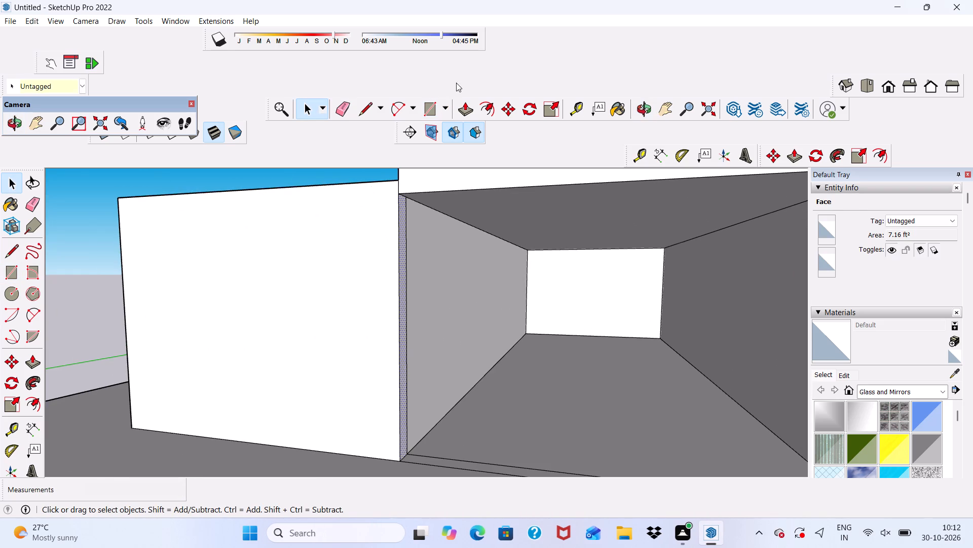
{"action": "left_click", "coordinate": [463, 102]}
{"action": "scroll", "coordinate": [406, 349], "scroll_direction": "up", "scroll_amount": 5}
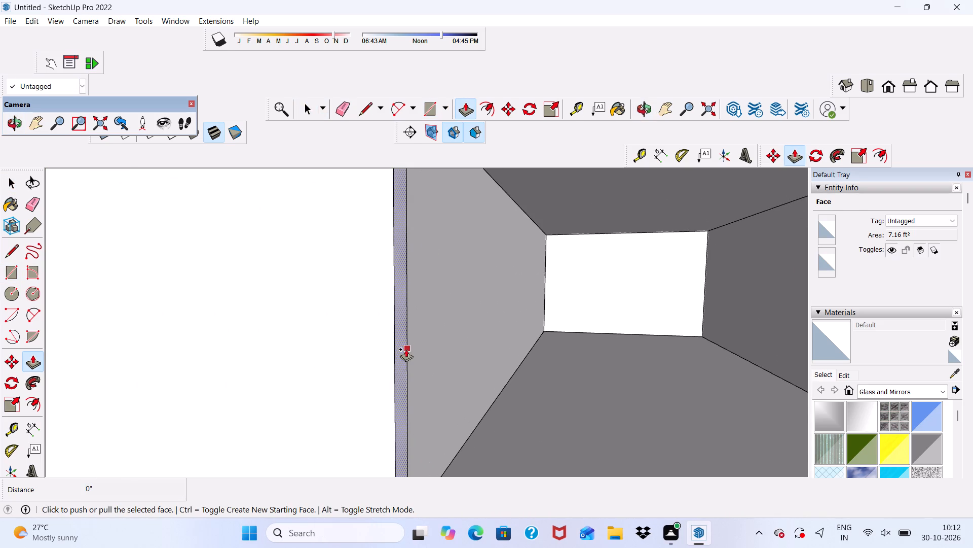
{"action": "left_click", "coordinate": [404, 351]}
{"action": "scroll", "coordinate": [428, 349], "scroll_direction": "down", "scroll_amount": 9}
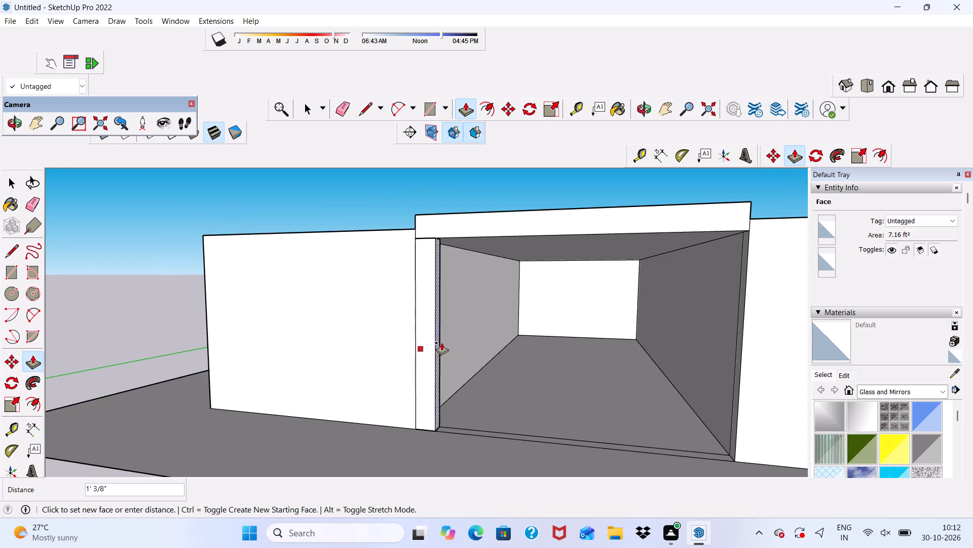
{"action": "key", "text": "1"}
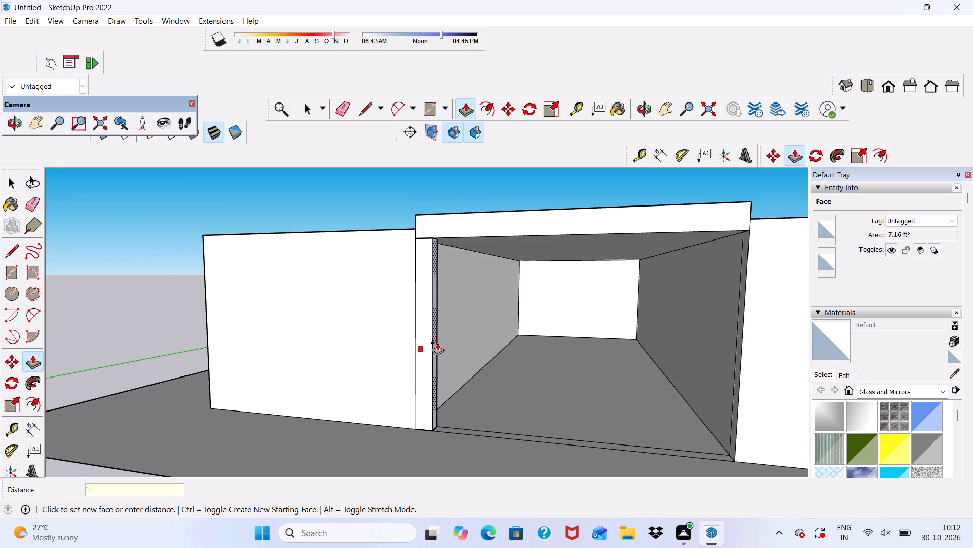
{"action": "key", "text": "apostrophe"}
{"action": "key", "text": "Return"}
Push/Pull the matching wall-end face on the passage opening's side farther from the green axis 1' into the opening.
{"action": "scroll", "coordinate": [368, 327], "scroll_direction": "down", "scroll_amount": 6}
{"action": "middle_click_drag", "start_coordinate": [368, 347], "coordinate": [593, 407]}
{"action": "scroll", "coordinate": [595, 280], "scroll_direction": "up", "scroll_amount": 7}
{"action": "scroll", "coordinate": [594, 284], "scroll_direction": "down", "scroll_amount": 1}
{"action": "scroll", "coordinate": [597, 291], "scroll_direction": "up", "scroll_amount": 8}
{"action": "left_click", "coordinate": [598, 295]}
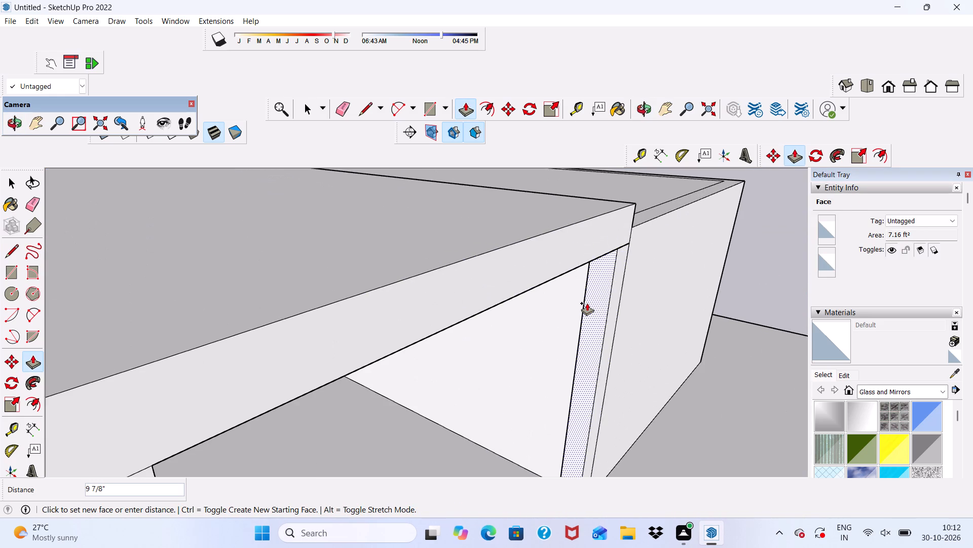
{"action": "type", "text": "1'"}
{"action": "key", "text": "Return"}
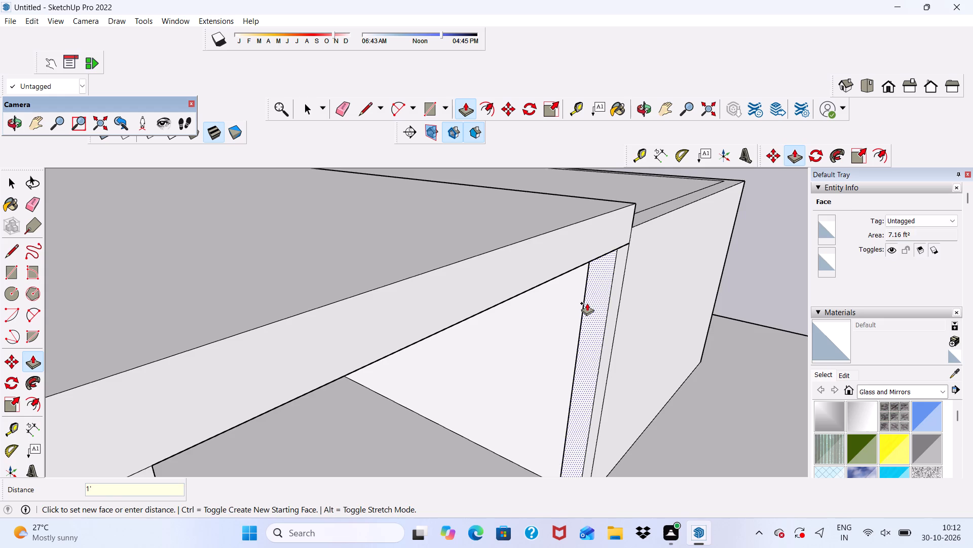
Push/Pull the front face of the jamb strip farther from the green axis 3' forward.
{"action": "scroll", "coordinate": [586, 323], "scroll_direction": "down", "scroll_amount": 6}
{"action": "middle_click_drag", "start_coordinate": [680, 345], "coordinate": [555, 290]}
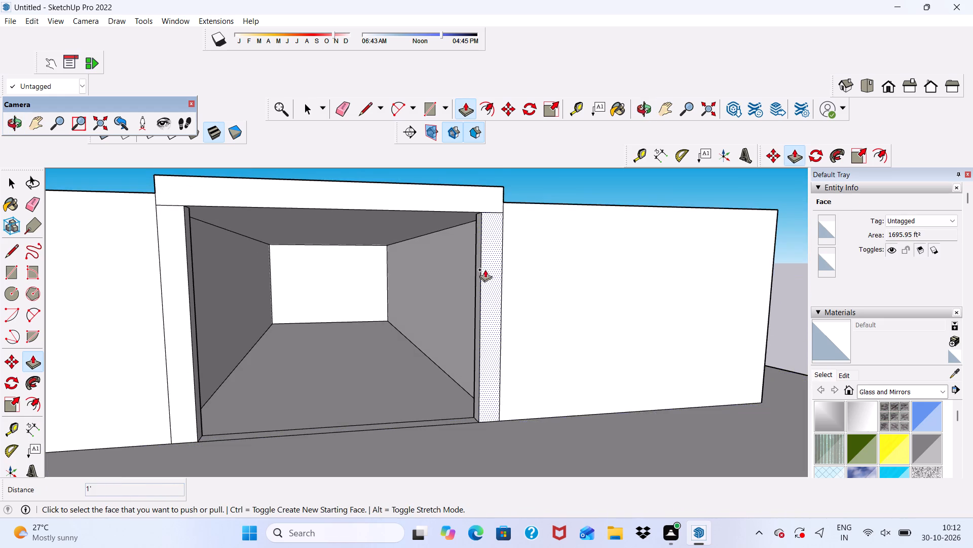
{"action": "scroll", "coordinate": [495, 271], "scroll_direction": "up", "scroll_amount": 2}
{"action": "left_click", "coordinate": [495, 271]}
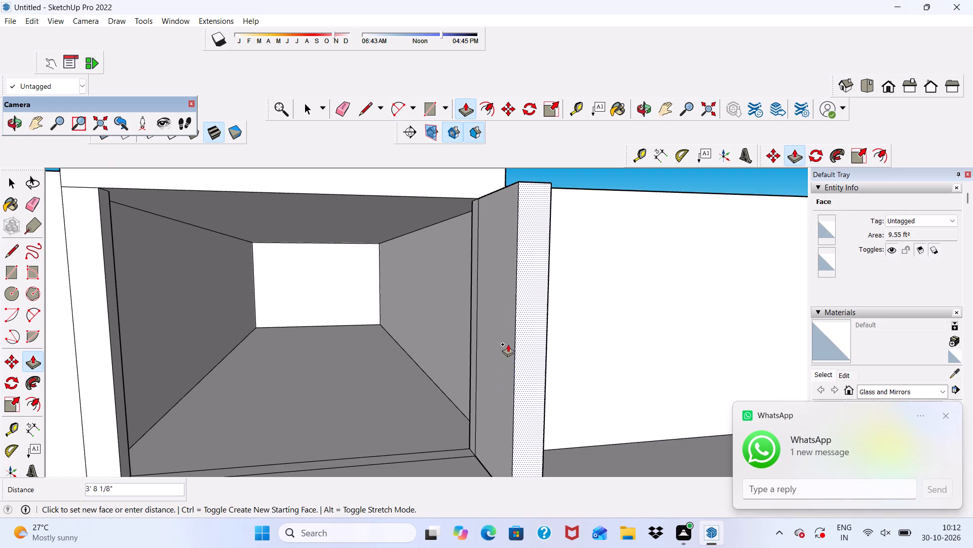
{"action": "scroll", "coordinate": [473, 297], "scroll_direction": "down", "scroll_amount": 5}
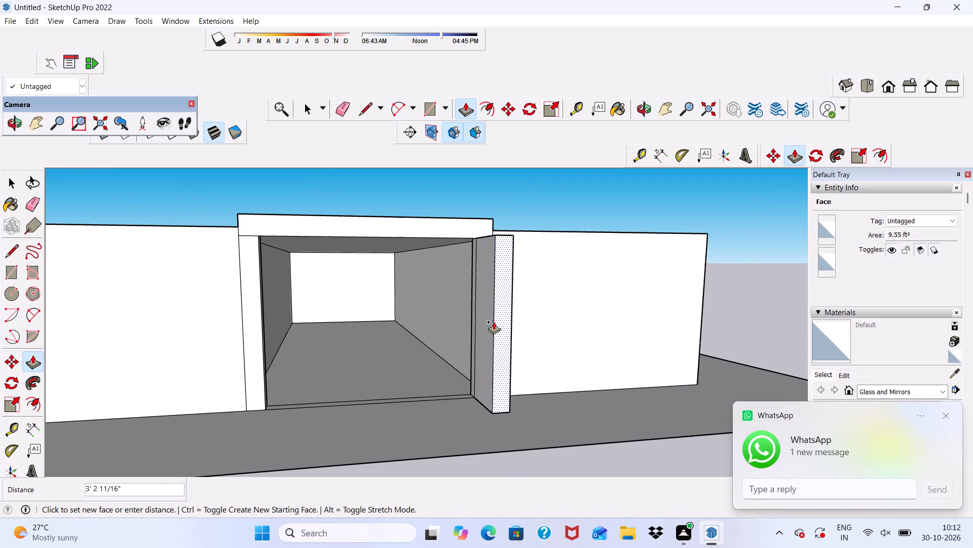
{"action": "key", "text": "3"}
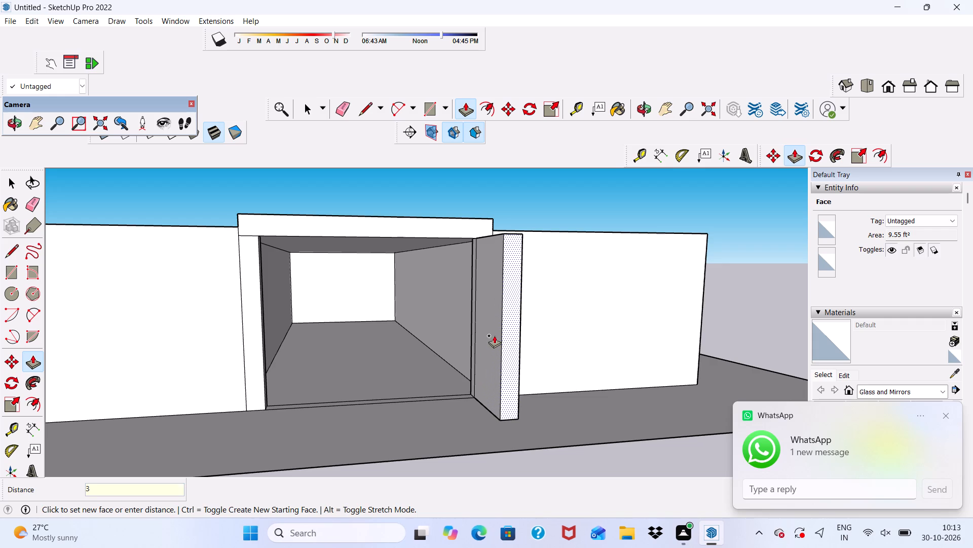
{"action": "key", "text": "apostrophe"}
{"action": "key", "text": "Return"}
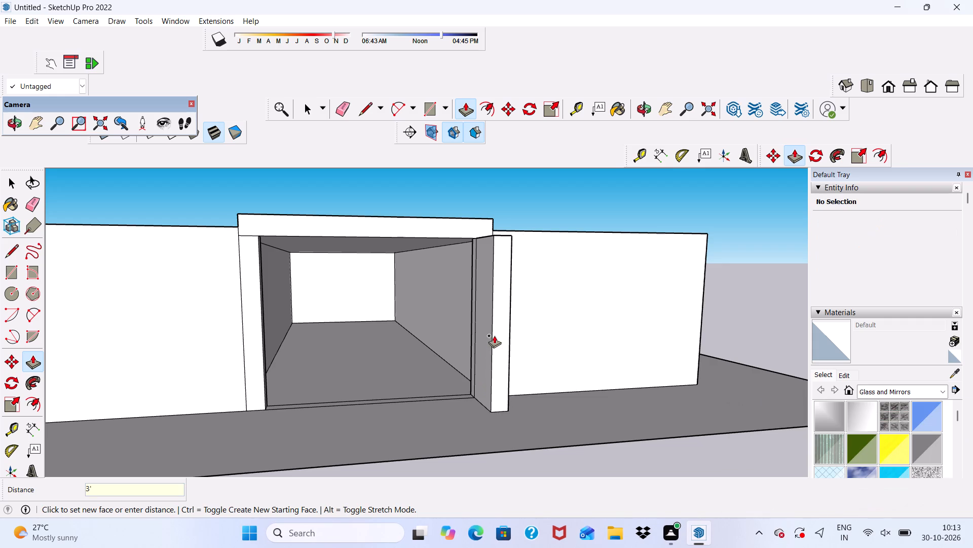
Push/Pull the front face of the jamb strip nearer the green axis 3' forward, flush with the opposite one.
{"action": "scroll", "coordinate": [493, 338], "scroll_direction": "down", "scroll_amount": 6}
{"action": "middle_click_drag", "start_coordinate": [461, 356], "coordinate": [432, 440]}
{"action": "scroll", "coordinate": [376, 411], "scroll_direction": "up", "scroll_amount": 5}
{"action": "scroll", "coordinate": [276, 306], "scroll_direction": "up", "scroll_amount": 2}
{"action": "left_click", "coordinate": [315, 348]}
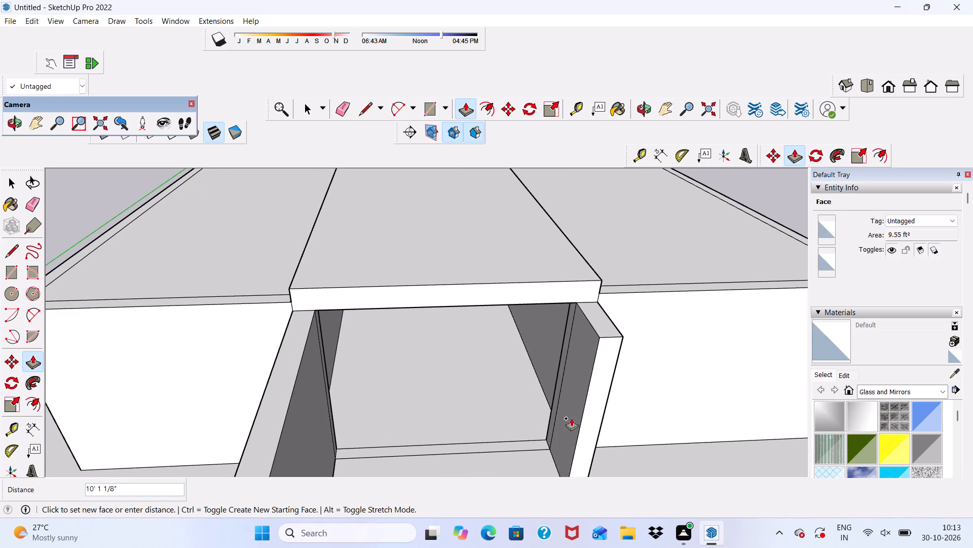
{"action": "left_click", "coordinate": [584, 406]}
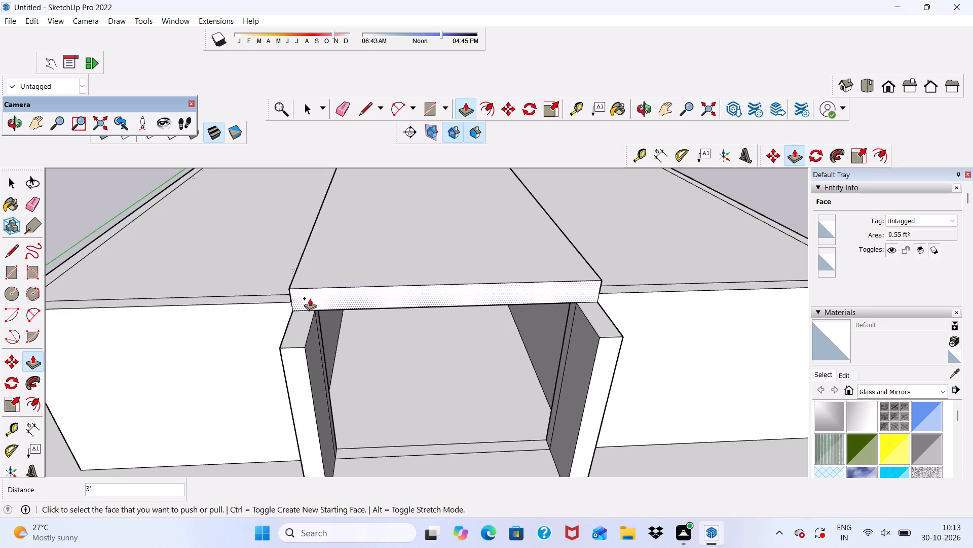
Push/Pull the roof slab's front face 3' forward, flush with the two projecting side piers.
{"action": "left_click", "coordinate": [310, 298]}
{"action": "scroll", "coordinate": [308, 362], "scroll_direction": "down", "scroll_amount": 4}
{"action": "middle_click_drag", "start_coordinate": [310, 359], "coordinate": [453, 298]}
{"action": "left_click", "coordinate": [366, 361]}
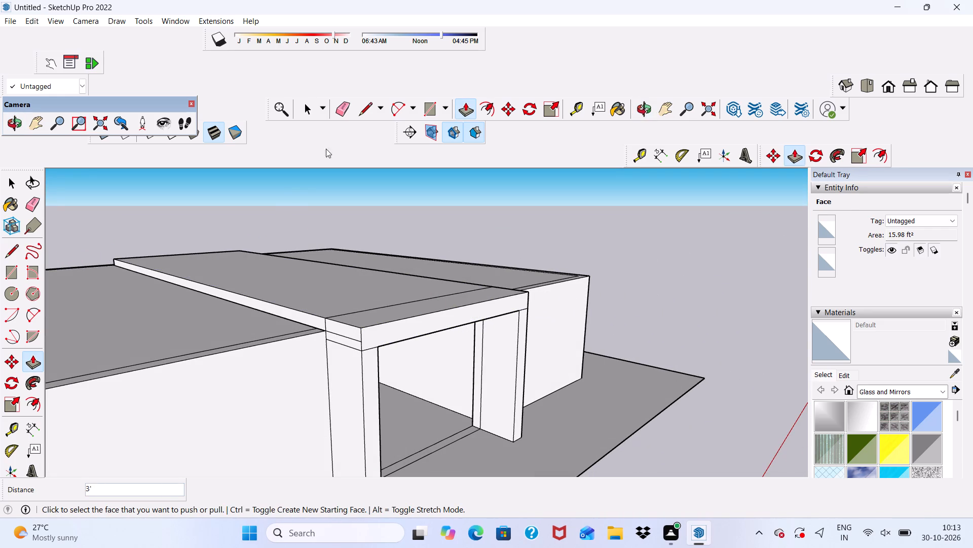
Erase the seam edges between the roof slab and the pier nearer the green axis, on its side and front faces.
{"action": "left_click", "coordinate": [343, 107]}
{"action": "scroll", "coordinate": [345, 346], "scroll_direction": "up", "scroll_amount": 4}
{"action": "left_click_drag", "start_coordinate": [344, 321], "coordinate": [344, 350]}
{"action": "scroll", "coordinate": [344, 351], "scroll_direction": "down", "scroll_amount": 6}
{"action": "middle_click_drag", "start_coordinate": [358, 375], "coordinate": [260, 296]}
{"action": "scroll", "coordinate": [300, 293], "scroll_direction": "up", "scroll_amount": 8}
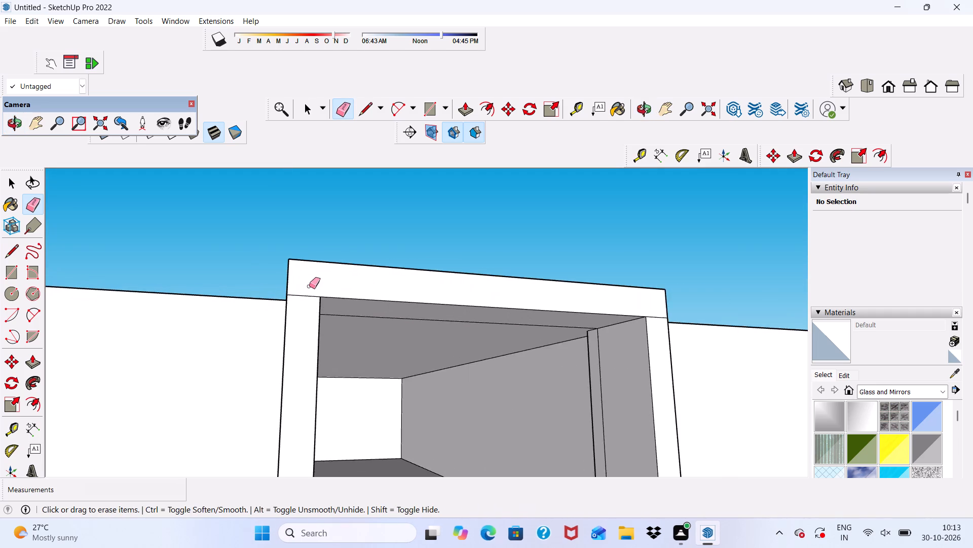
{"action": "scroll", "coordinate": [309, 286], "scroll_direction": "up", "scroll_amount": 2}
{"action": "left_click_drag", "start_coordinate": [300, 284], "coordinate": [281, 332]}
{"action": "scroll", "coordinate": [295, 308], "scroll_direction": "down", "scroll_amount": 4}
{"action": "scroll", "coordinate": [296, 305], "scroll_direction": "up", "scroll_amount": 1}
{"action": "left_click", "coordinate": [296, 303]}
{"action": "scroll", "coordinate": [298, 299], "scroll_direction": "down", "scroll_amount": 6}
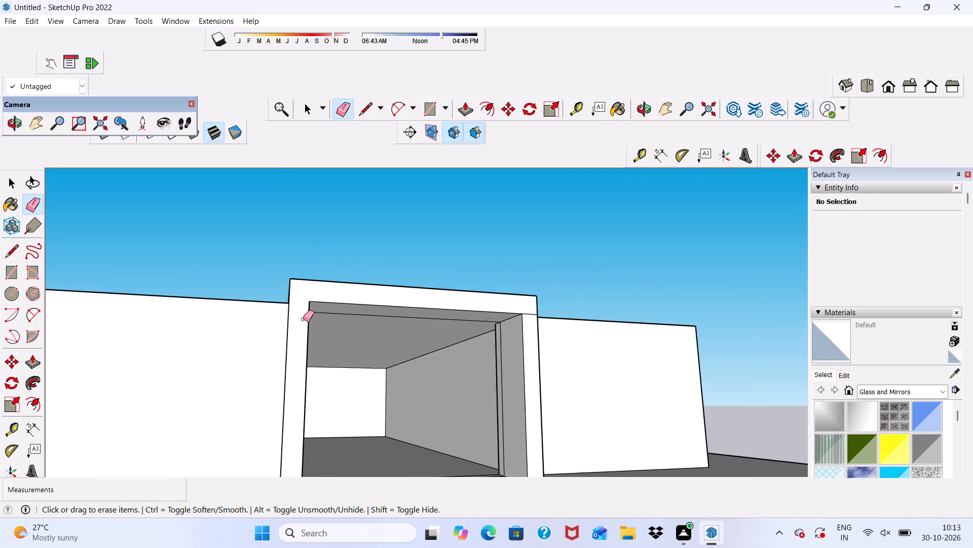
Erase the seam edges between the roof slab and the pier farther from the green axis, on its side and front faces.
{"action": "middle_click_drag", "start_coordinate": [327, 340], "coordinate": [175, 388]}
{"action": "scroll", "coordinate": [326, 398], "scroll_direction": "up", "scroll_amount": 6}
{"action": "scroll", "coordinate": [336, 351], "scroll_direction": "up", "scroll_amount": 4}
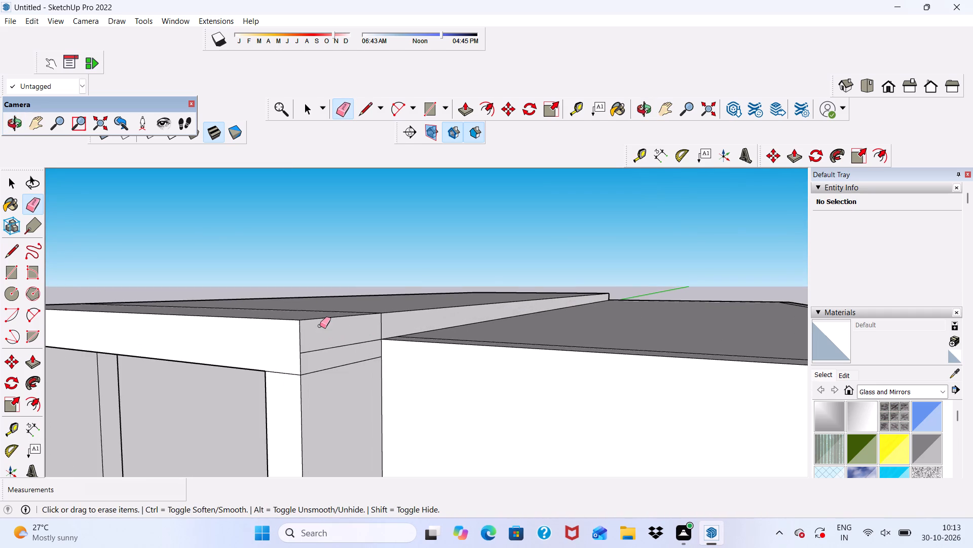
{"action": "left_click_drag", "start_coordinate": [320, 333], "coordinate": [322, 370]}
{"action": "left_click", "coordinate": [323, 372]}
{"action": "scroll", "coordinate": [288, 371], "scroll_direction": "up", "scroll_amount": 4}
{"action": "left_click_drag", "start_coordinate": [286, 370], "coordinate": [286, 388]}
{"action": "scroll", "coordinate": [342, 350], "scroll_direction": "down", "scroll_amount": 2}
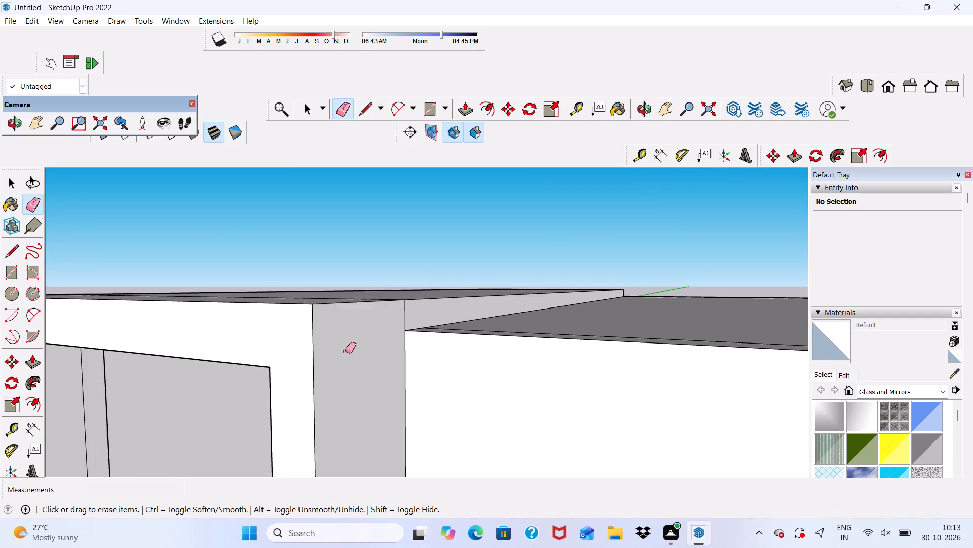
{"action": "scroll", "coordinate": [345, 351], "scroll_direction": "down", "scroll_amount": 8}
{"action": "middle_click_drag", "start_coordinate": [396, 345], "coordinate": [505, 311]}
{"action": "key", "text": "space"}
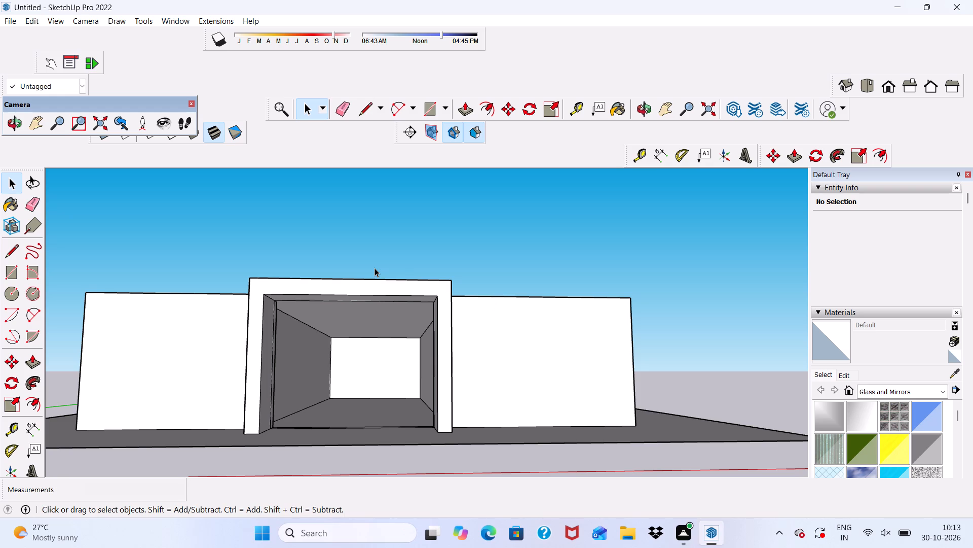
Examine the underside and inner corners of the projecting entrance frame for leftover edges.
{"action": "scroll", "coordinate": [349, 318], "scroll_direction": "up", "scroll_amount": 1}
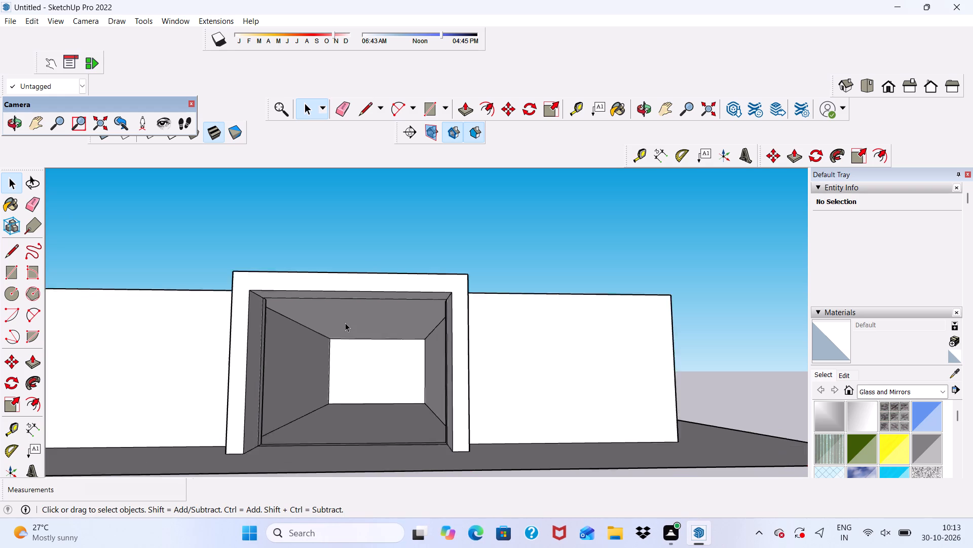
{"action": "scroll", "coordinate": [345, 323], "scroll_direction": "down", "scroll_amount": 6}
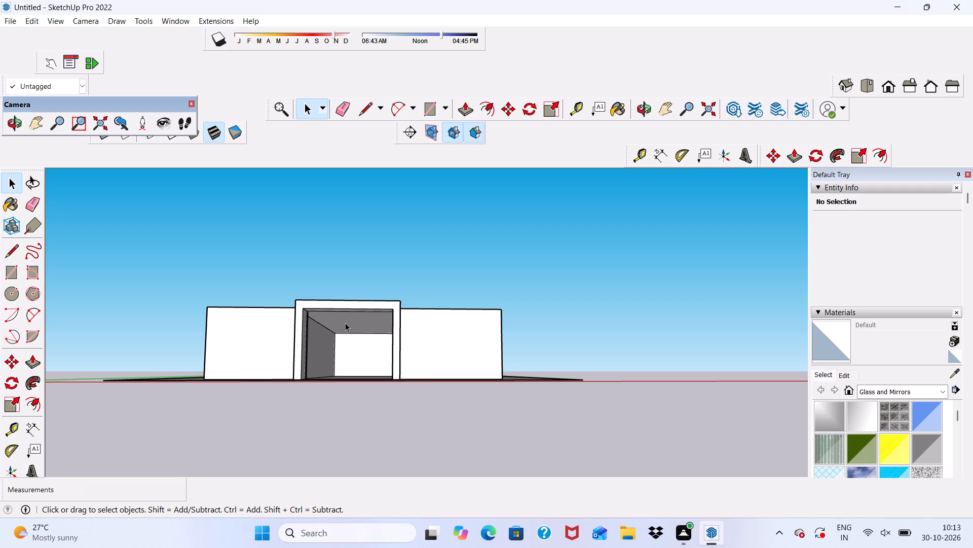
{"action": "left_click", "coordinate": [344, 323]}
{"action": "scroll", "coordinate": [341, 321], "scroll_direction": "down", "scroll_amount": 1}
{"action": "scroll", "coordinate": [341, 320], "scroll_direction": "up", "scroll_amount": 8}
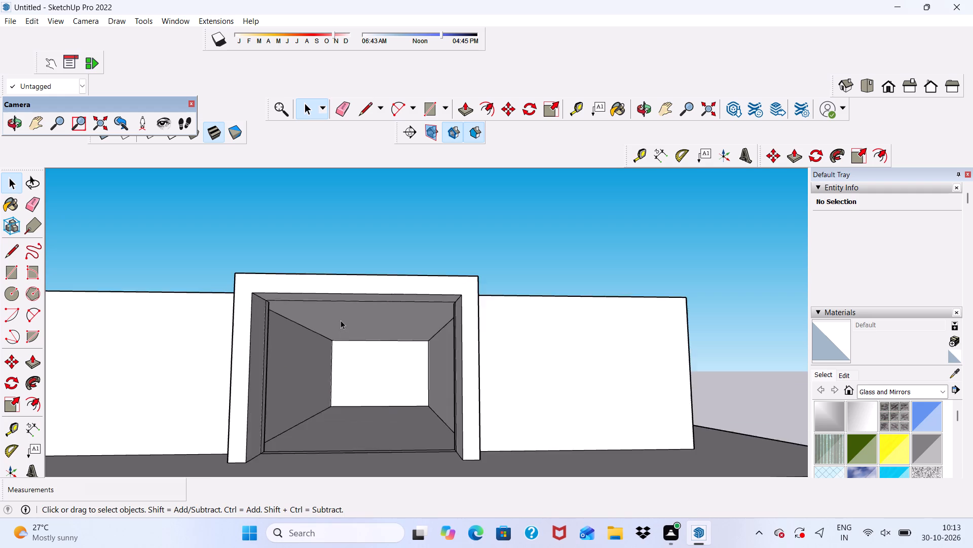
{"action": "scroll", "coordinate": [341, 320], "scroll_direction": "up", "scroll_amount": 4}
{"action": "middle_click_drag", "start_coordinate": [341, 320], "coordinate": [292, 236]}
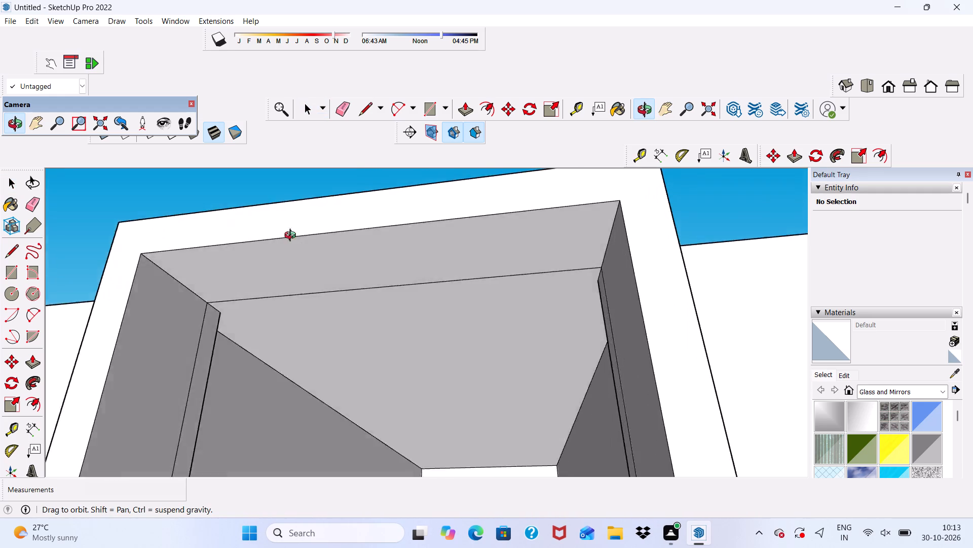
{"action": "middle_click_drag", "start_coordinate": [292, 236], "coordinate": [255, 263]}
{"action": "scroll", "coordinate": [250, 338], "scroll_direction": "up", "scroll_amount": 5}
{"action": "scroll", "coordinate": [247, 332], "scroll_direction": "down", "scroll_amount": 1}
{"action": "scroll", "coordinate": [247, 332], "scroll_direction": "up", "scroll_amount": 4}
{"action": "scroll", "coordinate": [274, 333], "scroll_direction": "down", "scroll_amount": 1}
{"action": "middle_click_drag", "start_coordinate": [275, 334], "coordinate": [240, 326]}
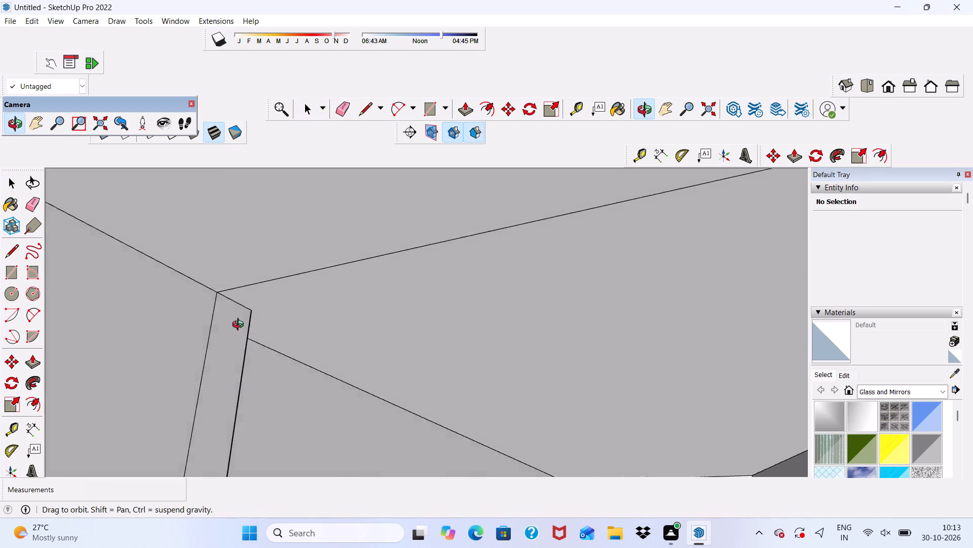
{"action": "middle_click_drag", "start_coordinate": [240, 326], "coordinate": [367, 406]}
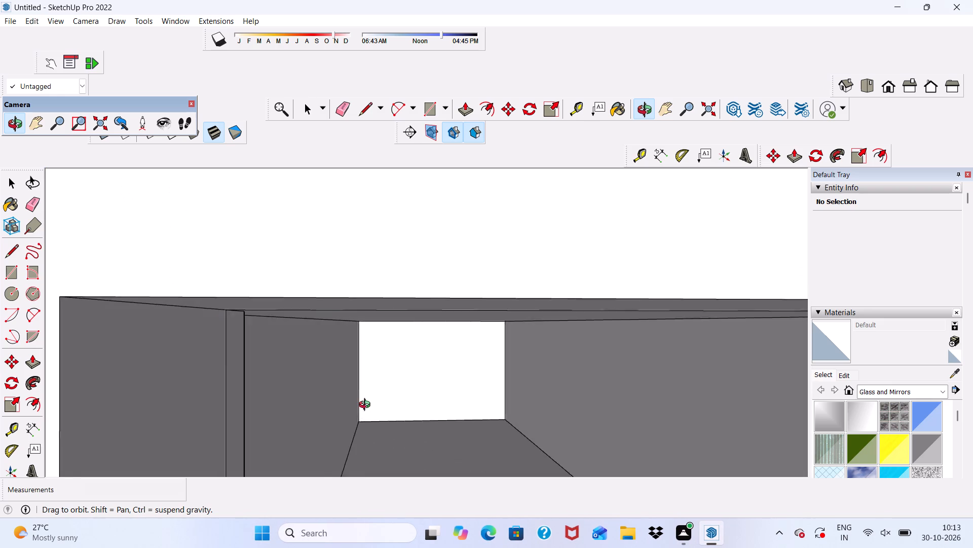
{"action": "middle_click_drag", "start_coordinate": [367, 406], "coordinate": [369, 404]}
{"action": "scroll", "coordinate": [389, 376], "scroll_direction": "up", "scroll_amount": 2}
{"action": "scroll", "coordinate": [364, 242], "scroll_direction": "down", "scroll_amount": 4}
{"action": "scroll", "coordinate": [357, 324], "scroll_direction": "down", "scroll_amount": 9}
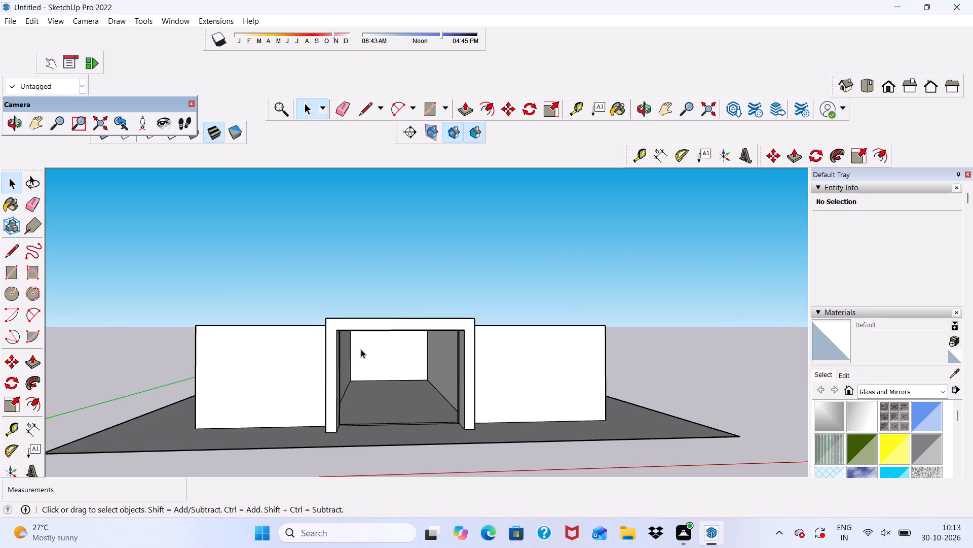
Erase the leftover seam edges on the entrance frame's ceiling and on the inner faces of both piers.
{"action": "middle_click_drag", "start_coordinate": [361, 361], "coordinate": [356, 321]}
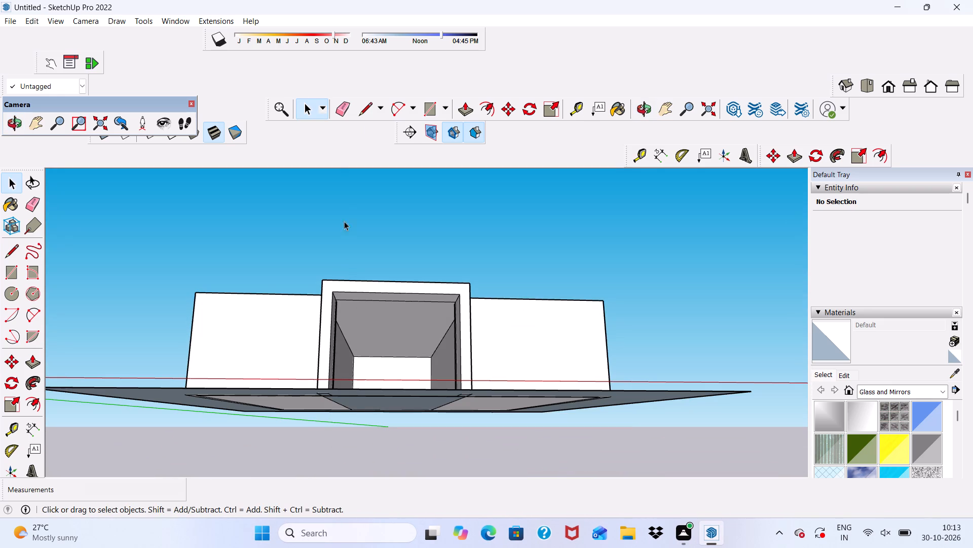
{"action": "left_click", "coordinate": [344, 104]}
{"action": "scroll", "coordinate": [375, 348], "scroll_direction": "up", "scroll_amount": 4}
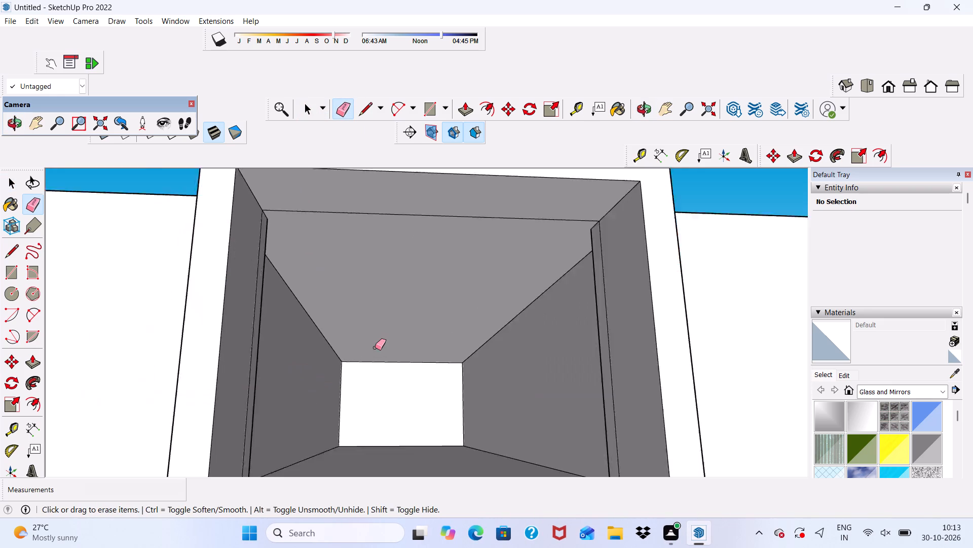
{"action": "scroll", "coordinate": [375, 348], "scroll_direction": "up", "scroll_amount": 2}
{"action": "left_click_drag", "start_coordinate": [196, 279], "coordinate": [208, 303]}
{"action": "scroll", "coordinate": [188, 322], "scroll_direction": "down", "scroll_amount": 6}
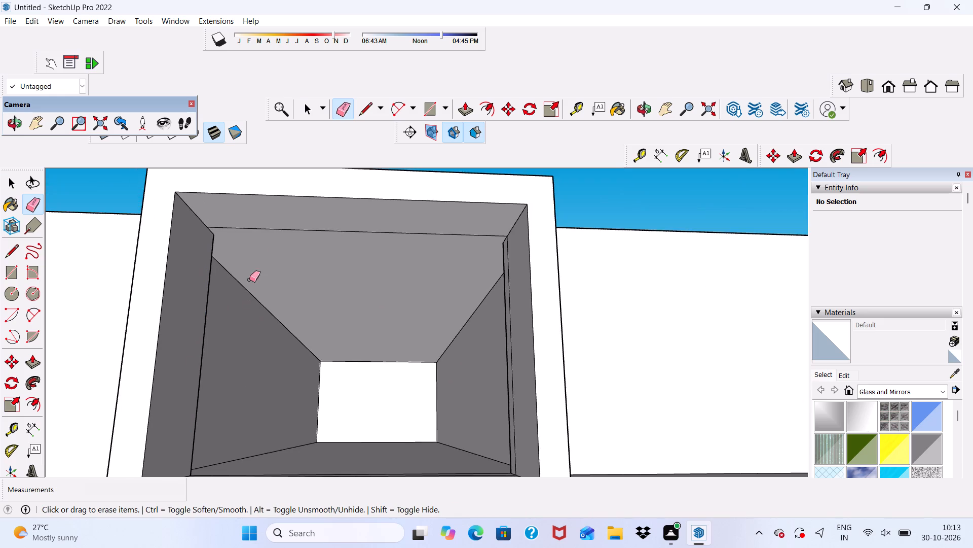
{"action": "scroll", "coordinate": [260, 246], "scroll_direction": "up", "scroll_amount": 5}
{"action": "left_click_drag", "start_coordinate": [277, 219], "coordinate": [277, 229]}
{"action": "scroll", "coordinate": [254, 236], "scroll_direction": "down", "scroll_amount": 5}
{"action": "middle_click_drag", "start_coordinate": [277, 324], "coordinate": [338, 343]}
{"action": "scroll", "coordinate": [613, 358], "scroll_direction": "up", "scroll_amount": 4}
{"action": "left_click", "coordinate": [646, 341]}
Erase the stub edges at the roof-rim corner where the side block nearer the green axis meets the central slab.
{"action": "scroll", "coordinate": [636, 338], "scroll_direction": "down", "scroll_amount": 5}
{"action": "middle_click_drag", "start_coordinate": [630, 338], "coordinate": [590, 385]}
{"action": "scroll", "coordinate": [480, 301], "scroll_direction": "down", "scroll_amount": 7}
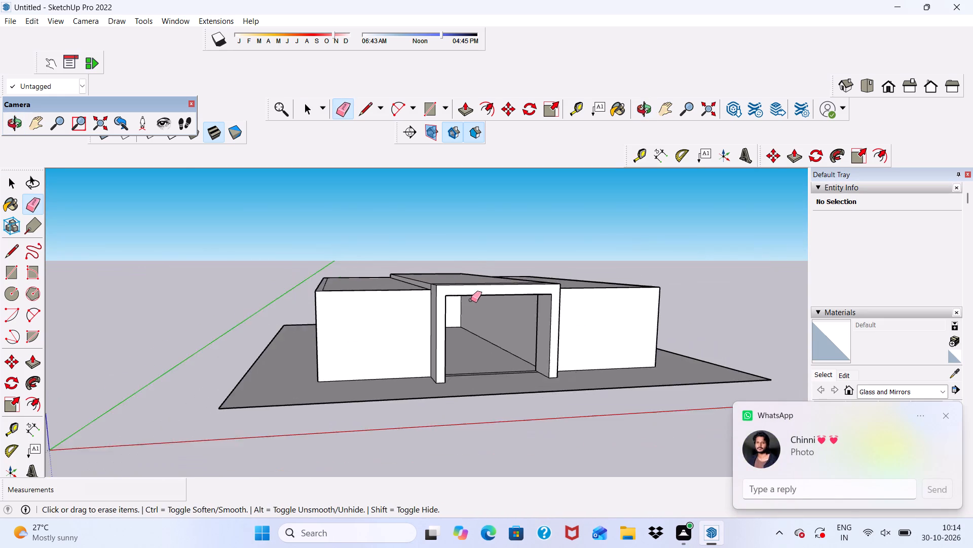
{"action": "scroll", "coordinate": [471, 300], "scroll_direction": "down", "scroll_amount": 2}
{"action": "middle_click_drag", "start_coordinate": [471, 310], "coordinate": [378, 423]}
{"action": "scroll", "coordinate": [397, 332], "scroll_direction": "up", "scroll_amount": 4}
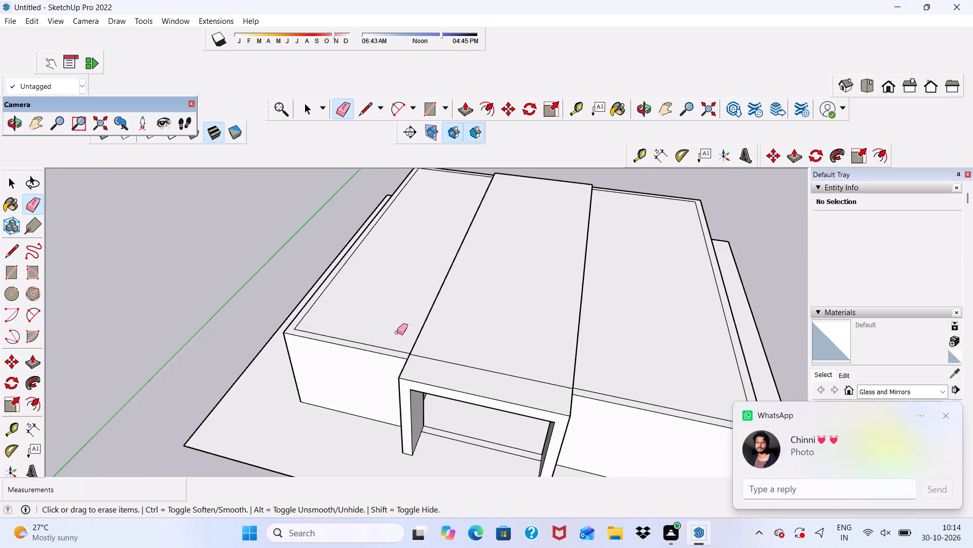
{"action": "scroll", "coordinate": [397, 332], "scroll_direction": "up", "scroll_amount": 13}
{"action": "middle_click_drag", "start_coordinate": [405, 331], "coordinate": [443, 322]}
{"action": "middle_click_drag", "start_coordinate": [563, 286], "coordinate": [668, 235]}
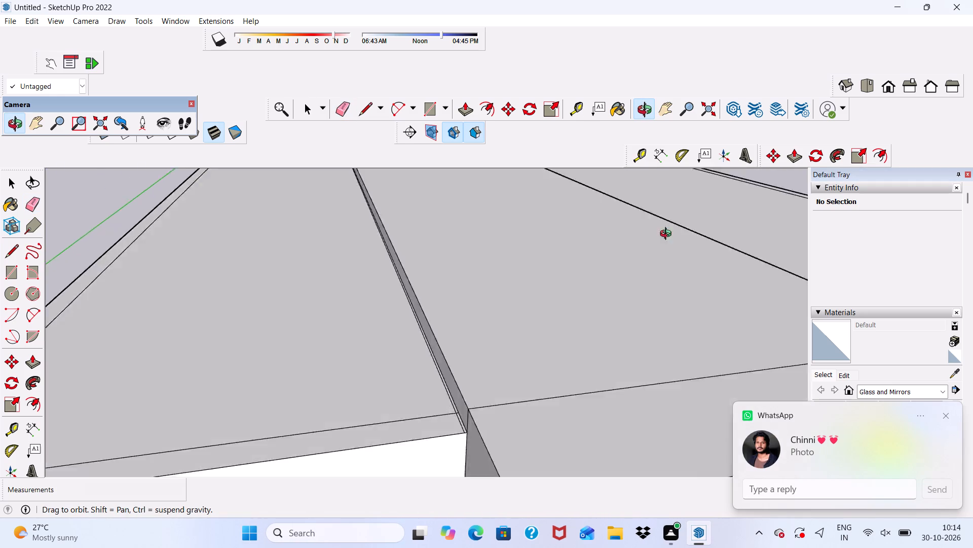
{"action": "middle_click_drag", "start_coordinate": [668, 235], "coordinate": [725, 226]}
{"action": "scroll", "coordinate": [474, 395], "scroll_direction": "up", "scroll_amount": 5}
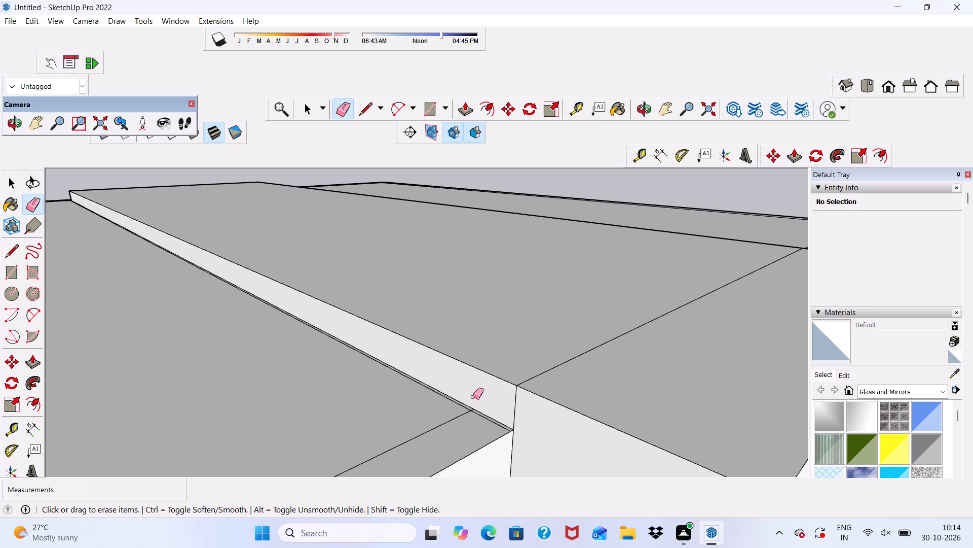
{"action": "scroll", "coordinate": [453, 387], "scroll_direction": "up", "scroll_amount": 7}
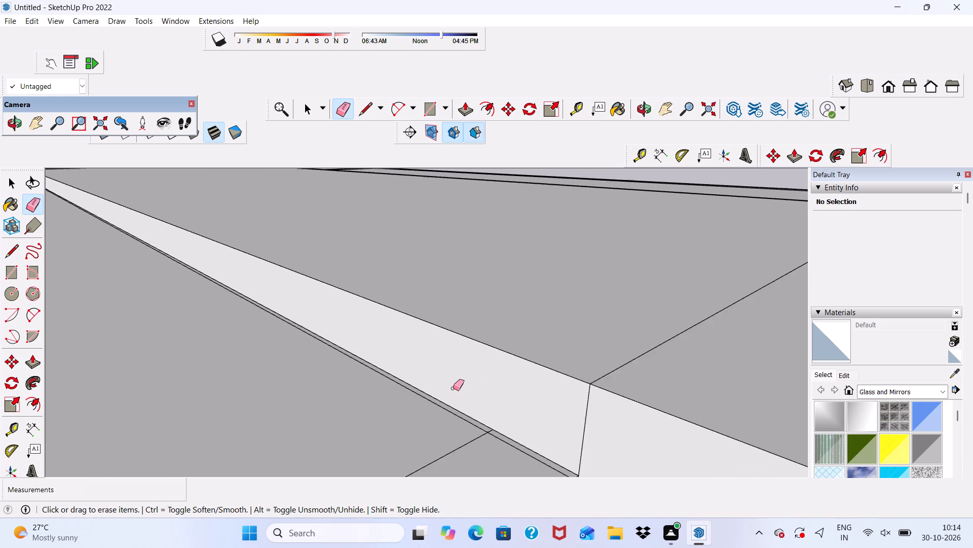
{"action": "scroll", "coordinate": [453, 388], "scroll_direction": "up", "scroll_amount": 5}
{"action": "scroll", "coordinate": [481, 428], "scroll_direction": "up", "scroll_amount": 6}
{"action": "scroll", "coordinate": [606, 425], "scroll_direction": "up", "scroll_amount": 5}
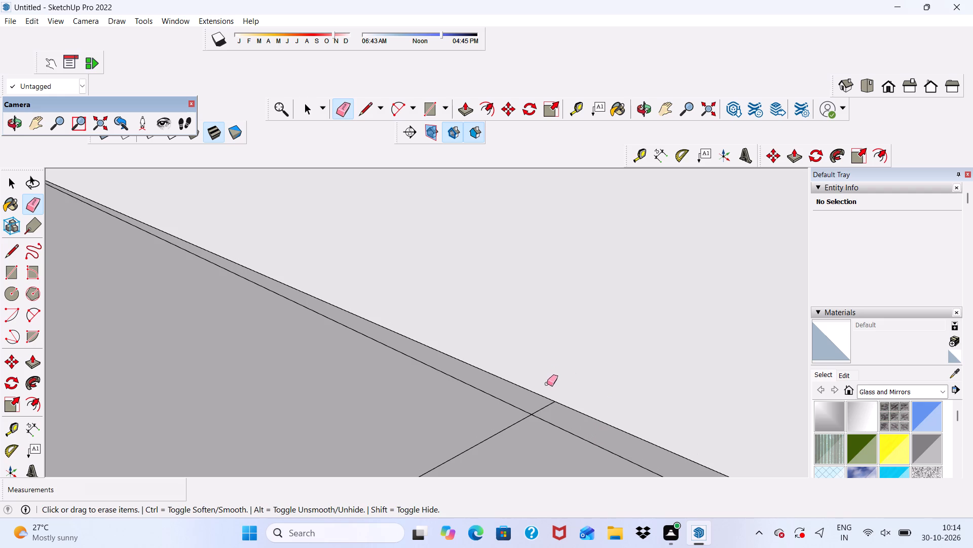
{"action": "left_click", "coordinate": [538, 407]}
{"action": "left_click_drag", "start_coordinate": [538, 407], "coordinate": [538, 408]}
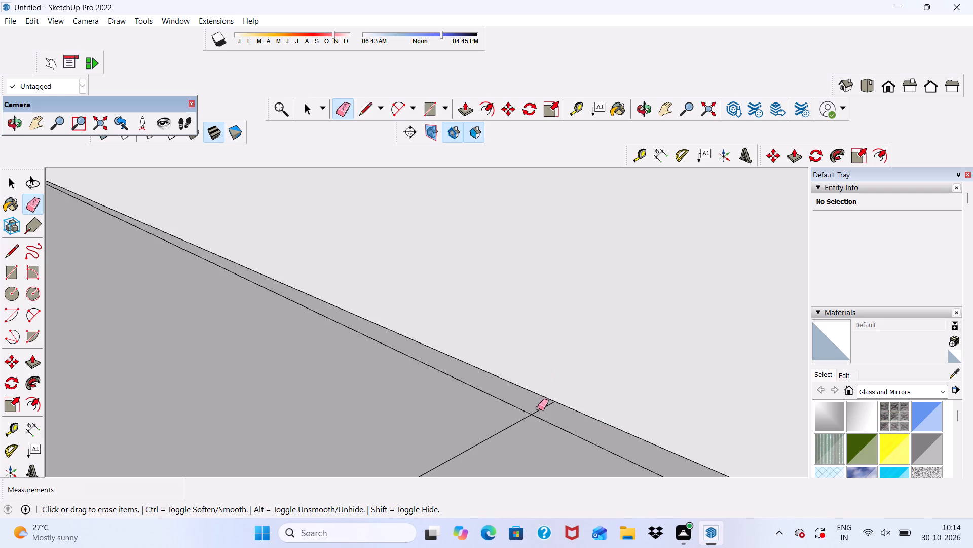
{"action": "left_click_drag", "start_coordinate": [538, 408], "coordinate": [542, 418]}
Erase the seam edges across the central slab's top and on its side face farther from the green axis.
{"action": "scroll", "coordinate": [465, 373], "scroll_direction": "down", "scroll_amount": 7}
{"action": "scroll", "coordinate": [455, 324], "scroll_direction": "down", "scroll_amount": 8}
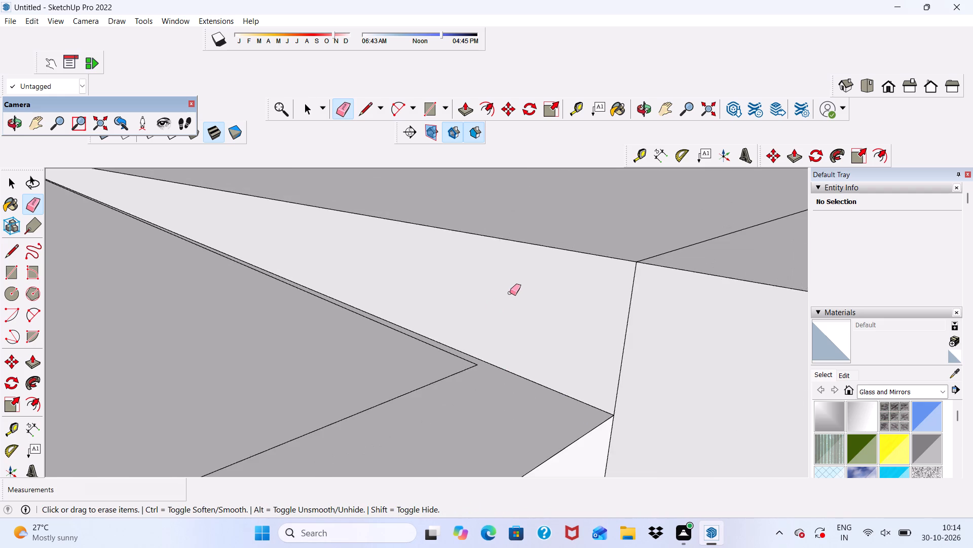
{"action": "scroll", "coordinate": [510, 293], "scroll_direction": "down", "scroll_amount": 5}
{"action": "scroll", "coordinate": [486, 367], "scroll_direction": "down", "scroll_amount": 8}
{"action": "middle_click_drag", "start_coordinate": [478, 375], "coordinate": [277, 338]}
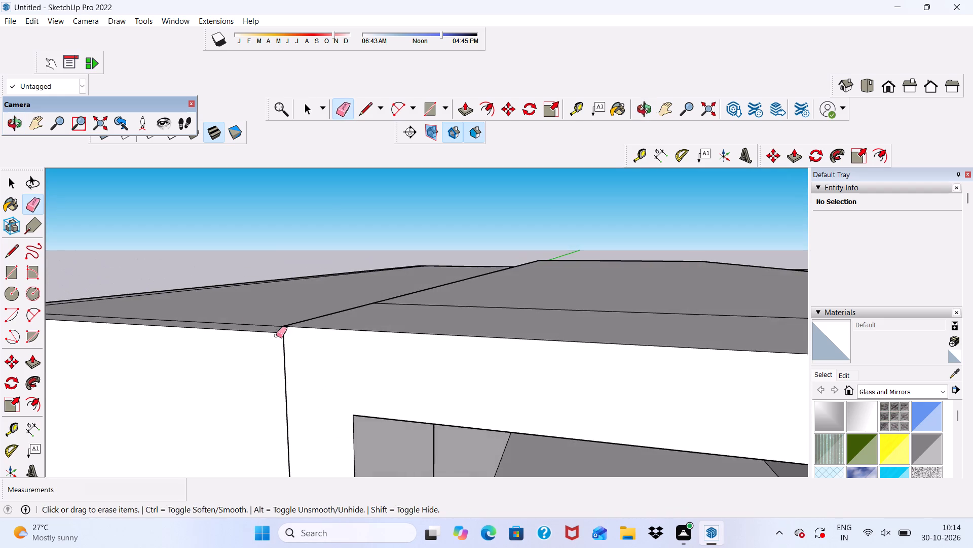
{"action": "scroll", "coordinate": [226, 327], "scroll_direction": "down", "scroll_amount": 11}
{"action": "middle_click_drag", "start_coordinate": [476, 365], "coordinate": [351, 373]}
{"action": "scroll", "coordinate": [554, 370], "scroll_direction": "up", "scroll_amount": 6}
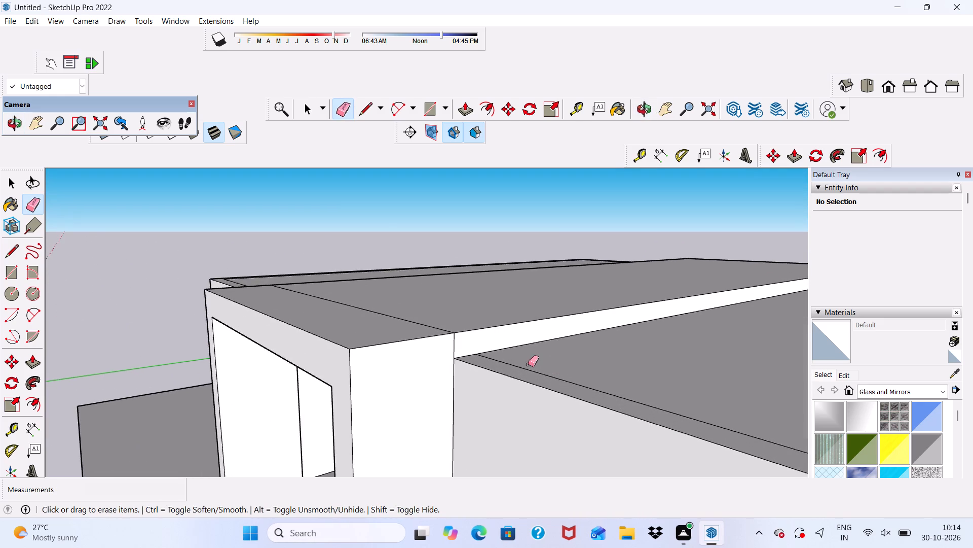
{"action": "scroll", "coordinate": [528, 364], "scroll_direction": "up", "scroll_amount": 9}
{"action": "left_click_drag", "start_coordinate": [405, 329], "coordinate": [460, 348]}
{"action": "left_click", "coordinate": [418, 293]}
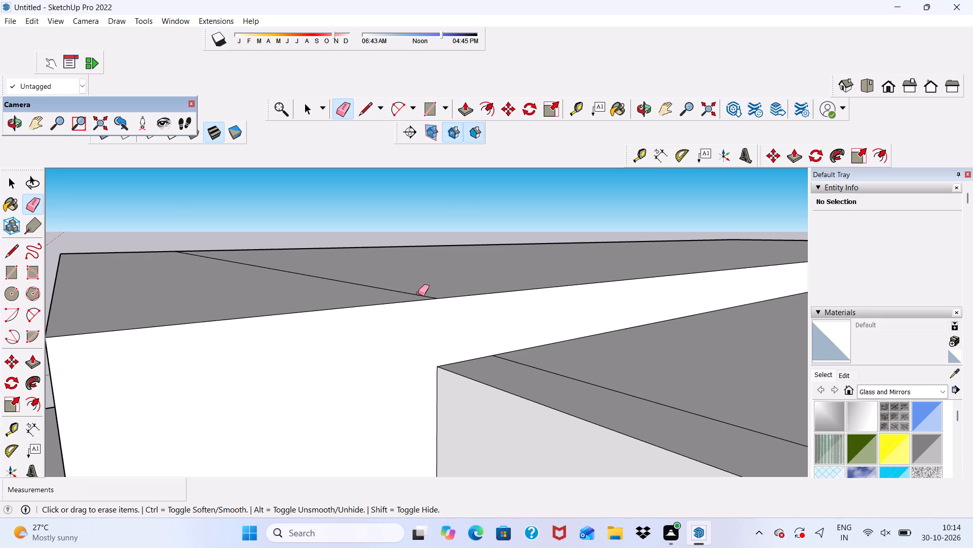
{"action": "left_click", "coordinate": [413, 294]}
Erase the short vertical seam edge on the central slab's side face nearer the green axis.
{"action": "scroll", "coordinate": [398, 295], "scroll_direction": "down", "scroll_amount": 13}
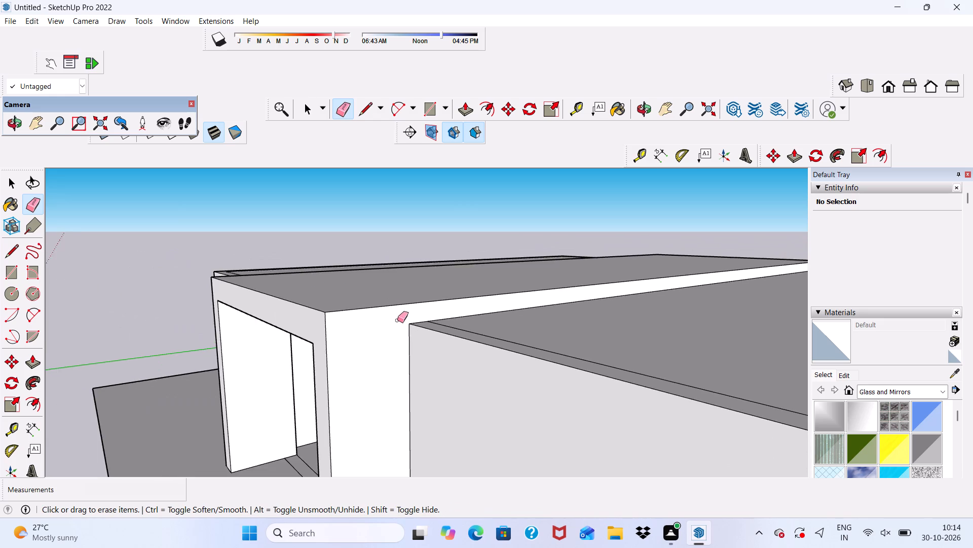
{"action": "middle_click_drag", "start_coordinate": [391, 321], "coordinate": [777, 297]}
{"action": "scroll", "coordinate": [478, 296], "scroll_direction": "up", "scroll_amount": 5}
{"action": "scroll", "coordinate": [450, 264], "scroll_direction": "down", "scroll_amount": 1}
{"action": "scroll", "coordinate": [421, 260], "scroll_direction": "up", "scroll_amount": 3}
{"action": "left_click_drag", "start_coordinate": [421, 260], "coordinate": [473, 278]}
{"action": "left_click_drag", "start_coordinate": [431, 263], "coordinate": [428, 275]}
{"action": "scroll", "coordinate": [425, 264], "scroll_direction": "down", "scroll_amount": 6}
{"action": "scroll", "coordinate": [426, 292], "scroll_direction": "up", "scroll_amount": 6}
{"action": "left_click_drag", "start_coordinate": [436, 270], "coordinate": [434, 261]}
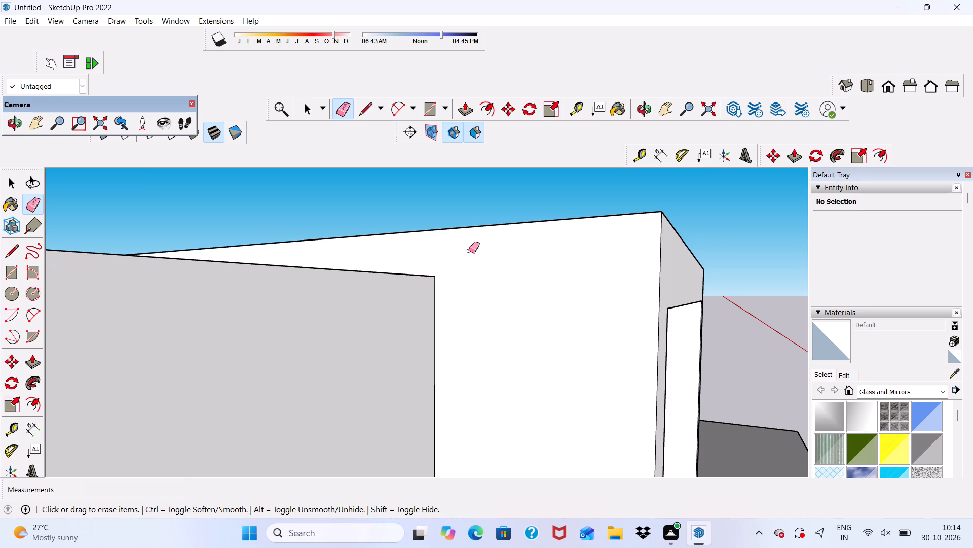
Examine the entrance frame and side blocks from the side, below and front for remaining seam edges.
{"action": "key", "text": "space"}
{"action": "scroll", "coordinate": [457, 254], "scroll_direction": "up", "scroll_amount": 1}
{"action": "scroll", "coordinate": [457, 254], "scroll_direction": "down", "scroll_amount": 5}
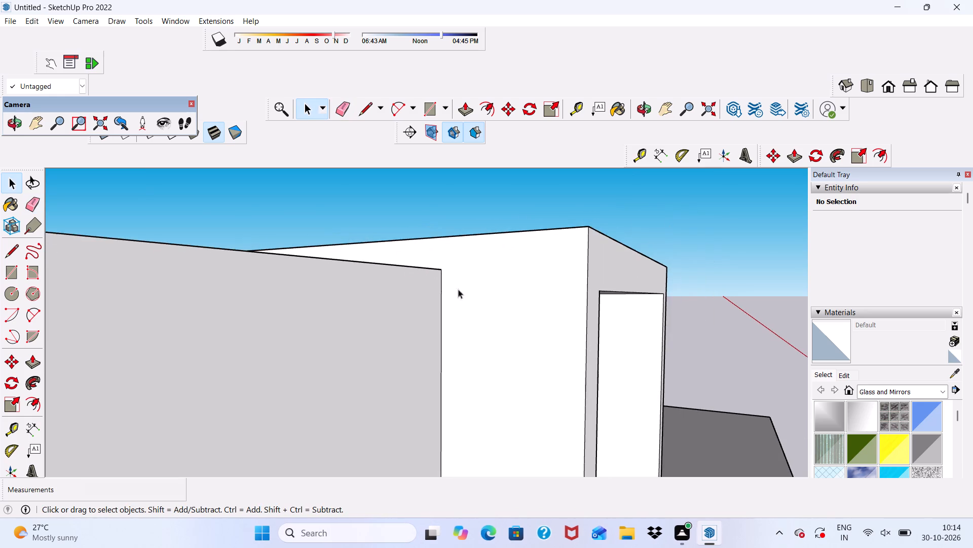
{"action": "middle_click_drag", "start_coordinate": [459, 324], "coordinate": [363, 319]}
{"action": "middle_click_drag", "start_coordinate": [362, 318], "coordinate": [355, 245]}
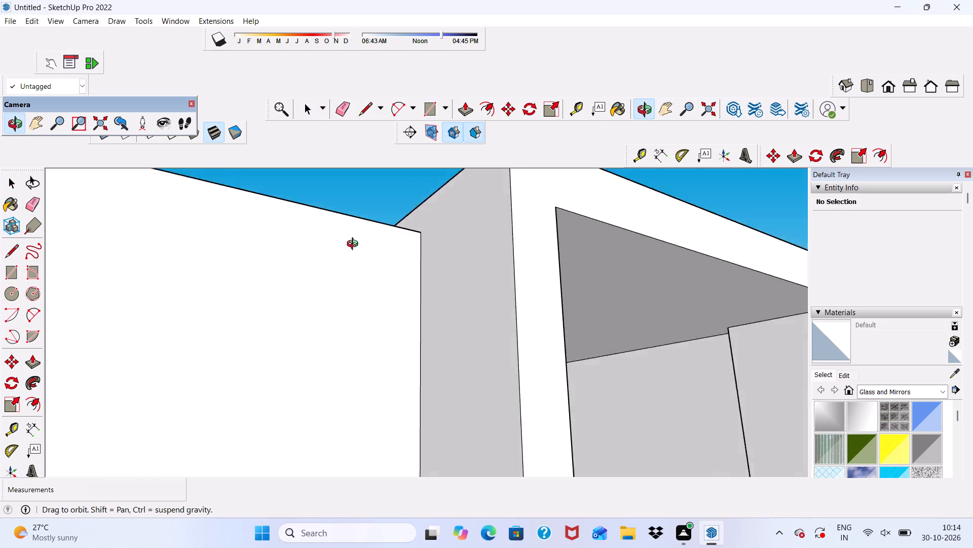
{"action": "middle_click_drag", "start_coordinate": [355, 245], "coordinate": [597, 312]}
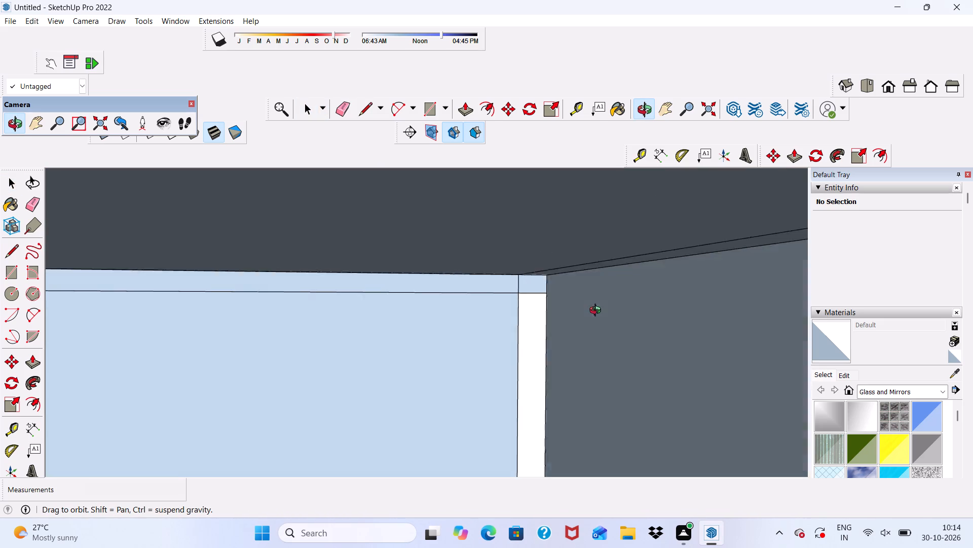
{"action": "middle_click_drag", "start_coordinate": [597, 312], "coordinate": [467, 313]}
{"action": "scroll", "coordinate": [466, 307], "scroll_direction": "up", "scroll_amount": 2}
{"action": "scroll", "coordinate": [473, 290], "scroll_direction": "down", "scroll_amount": 13}
{"action": "scroll", "coordinate": [530, 312], "scroll_direction": "down", "scroll_amount": 4}
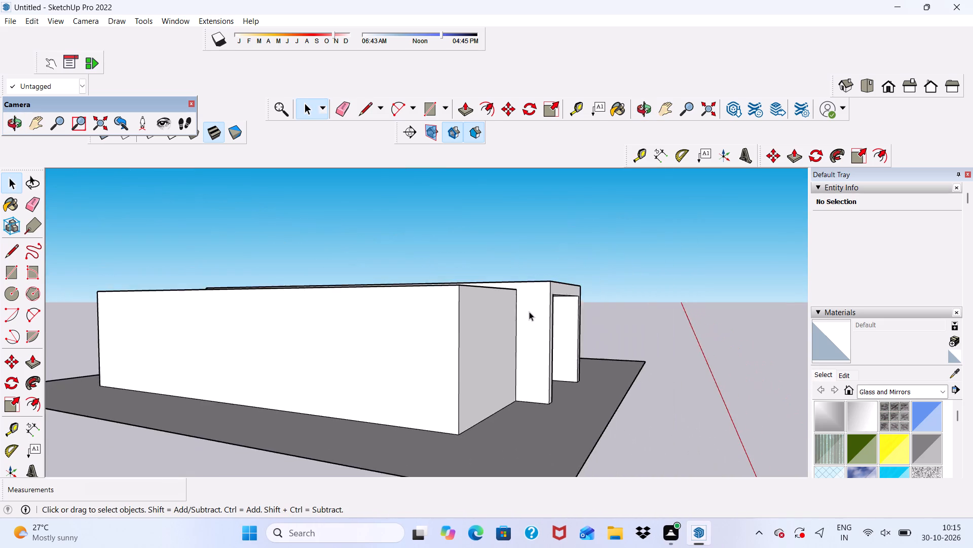
{"action": "scroll", "coordinate": [529, 312], "scroll_direction": "down", "scroll_amount": 2}
{"action": "scroll", "coordinate": [529, 312], "scroll_direction": "up", "scroll_amount": 1}
{"action": "middle_click_drag", "start_coordinate": [529, 312], "coordinate": [299, 330]}
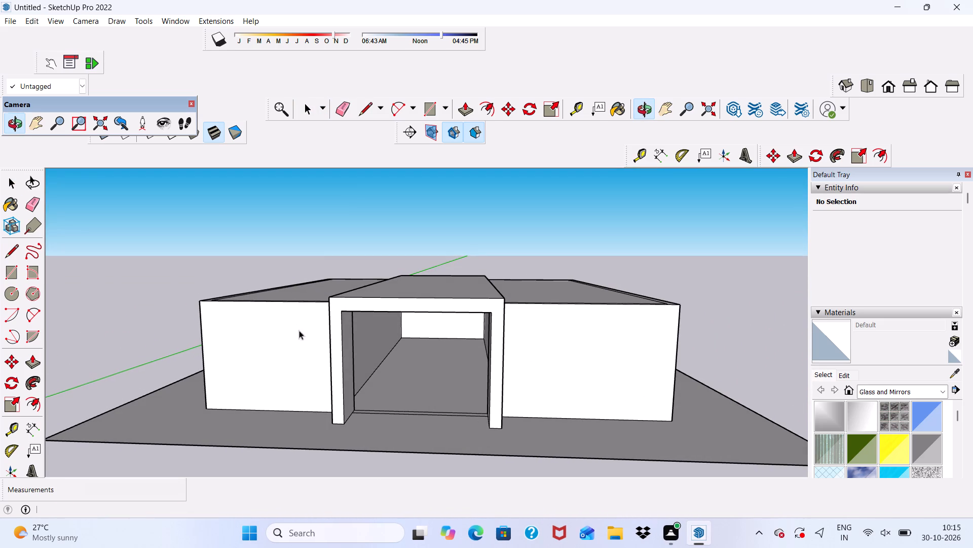
Draw a rectangular strip about 12' 9" by 7" along the top of the front face of the block nearer the green axis.
{"action": "left_click", "coordinate": [422, 108]}
{"action": "scroll", "coordinate": [475, 287], "scroll_direction": "down", "scroll_amount": 5}
{"action": "scroll", "coordinate": [373, 344], "scroll_direction": "up", "scroll_amount": 4}
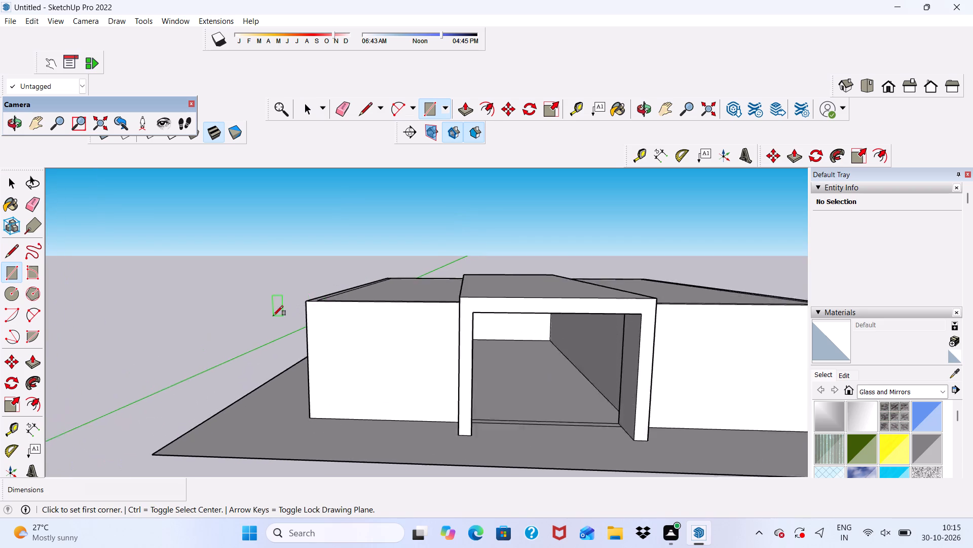
{"action": "scroll", "coordinate": [273, 316], "scroll_direction": "up", "scroll_amount": 3}
{"action": "scroll", "coordinate": [302, 332], "scroll_direction": "down", "scroll_amount": 1}
{"action": "scroll", "coordinate": [307, 333], "scroll_direction": "up", "scroll_amount": 5}
{"action": "scroll", "coordinate": [317, 324], "scroll_direction": "down", "scroll_amount": 1}
{"action": "scroll", "coordinate": [334, 262], "scroll_direction": "up", "scroll_amount": 4}
{"action": "scroll", "coordinate": [282, 308], "scroll_direction": "down", "scroll_amount": 4}
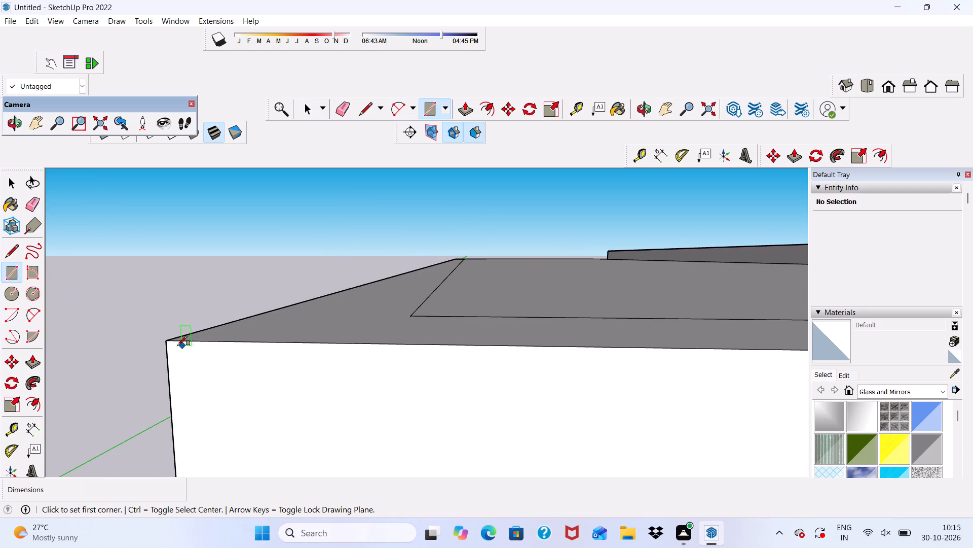
{"action": "left_click", "coordinate": [166, 340]}
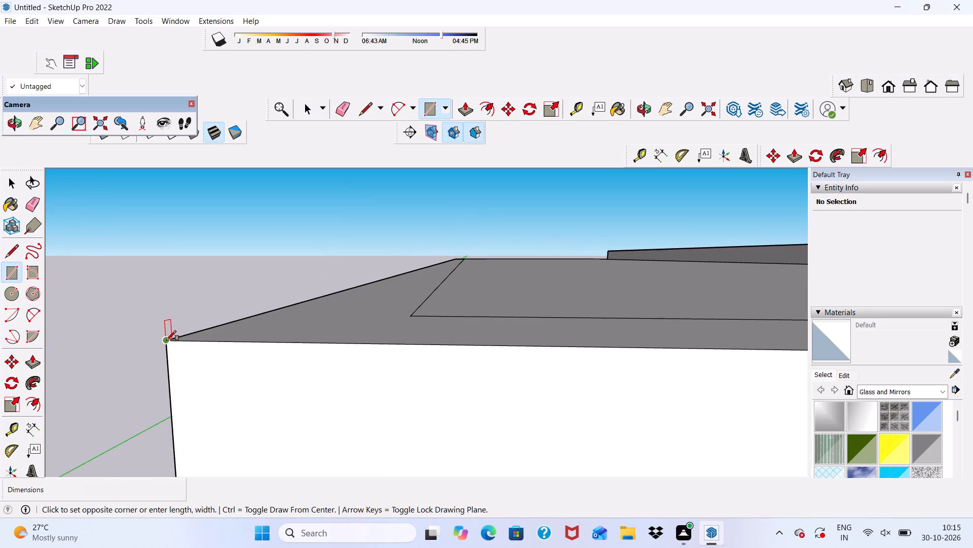
{"action": "scroll", "coordinate": [166, 340], "scroll_direction": "up", "scroll_amount": 1}
{"action": "scroll", "coordinate": [287, 345], "scroll_direction": "down", "scroll_amount": 5}
{"action": "scroll", "coordinate": [441, 286], "scroll_direction": "down", "scroll_amount": 5}
{"action": "scroll", "coordinate": [465, 346], "scroll_direction": "down", "scroll_amount": 2}
{"action": "scroll", "coordinate": [685, 351], "scroll_direction": "up", "scroll_amount": 1}
{"action": "scroll", "coordinate": [479, 321], "scroll_direction": "down", "scroll_amount": 2}
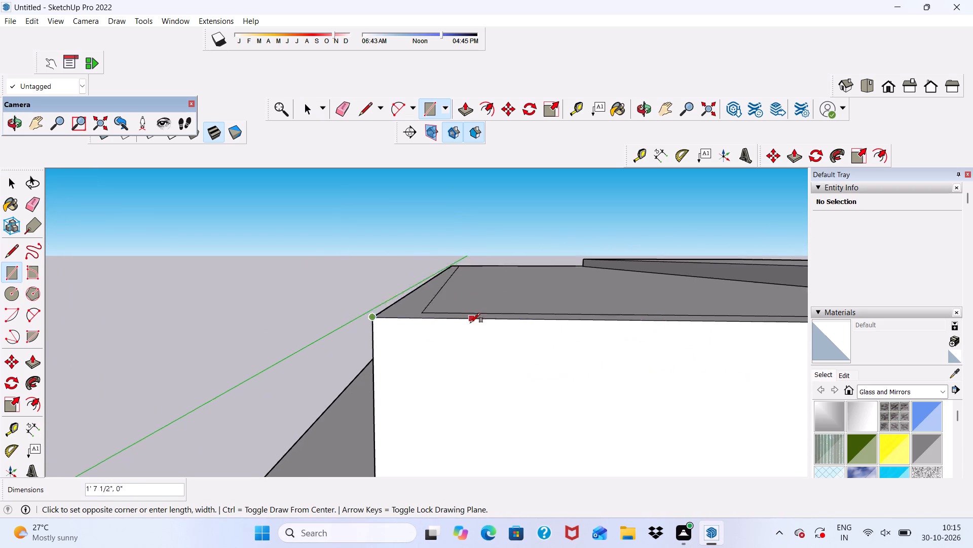
{"action": "scroll", "coordinate": [470, 323], "scroll_direction": "down", "scroll_amount": 3}
{"action": "scroll", "coordinate": [690, 369], "scroll_direction": "up", "scroll_amount": 2}
{"action": "scroll", "coordinate": [414, 320], "scroll_direction": "down", "scroll_amount": 7}
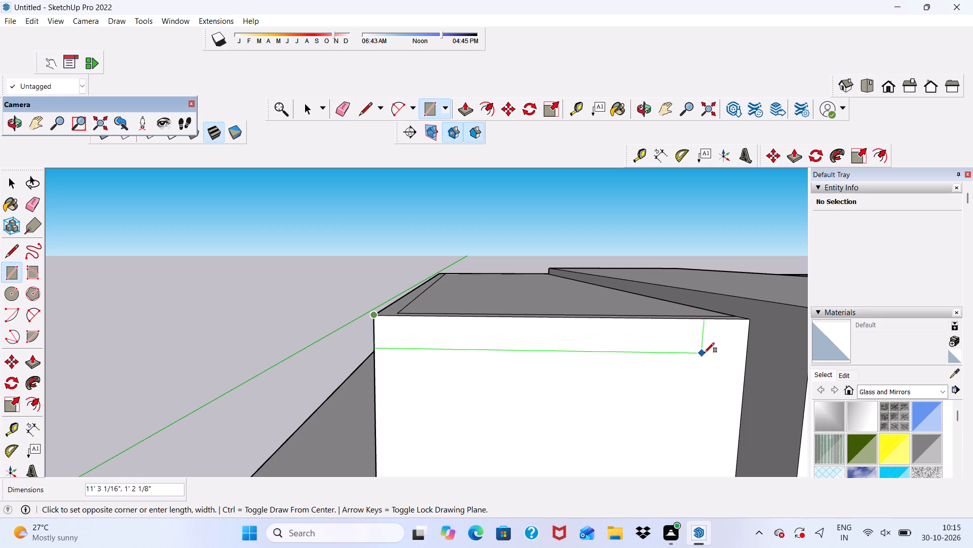
{"action": "scroll", "coordinate": [724, 350], "scroll_direction": "up", "scroll_amount": 9}
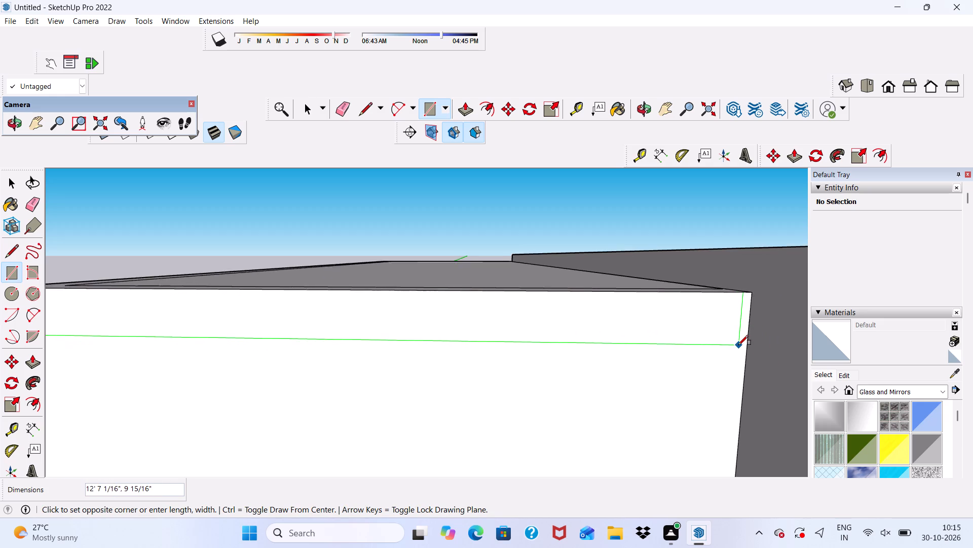
{"action": "scroll", "coordinate": [738, 345], "scroll_direction": "up", "scroll_amount": 1}
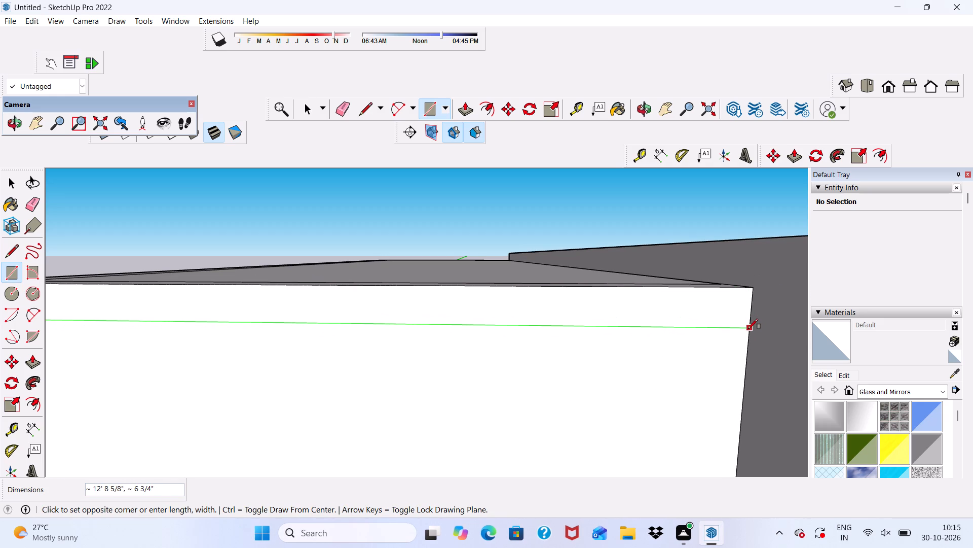
{"action": "left_click", "coordinate": [748, 327]}
Push/Pull the top strip on the side block's front 3' forward, flush with the entrance frame's front face.
{"action": "scroll", "coordinate": [686, 319], "scroll_direction": "down", "scroll_amount": 2}
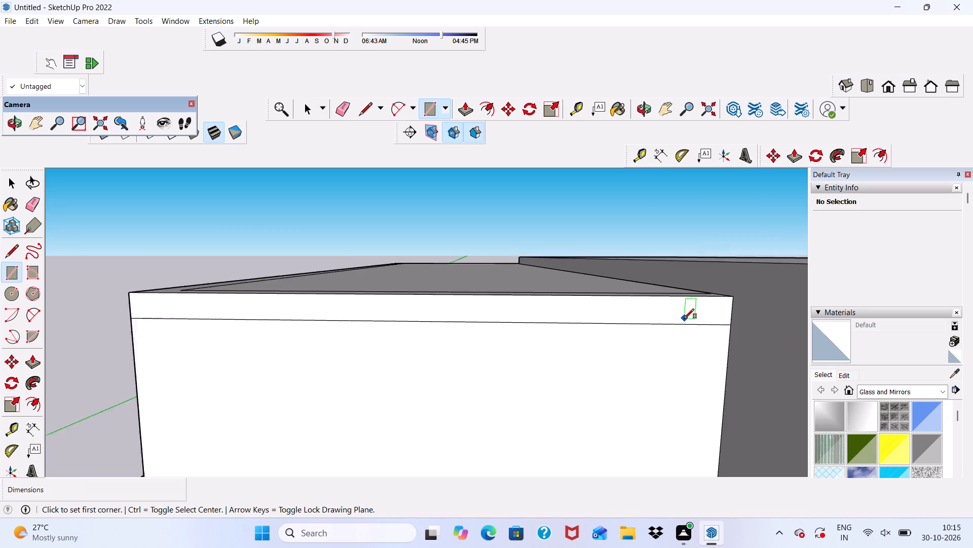
{"action": "scroll", "coordinate": [684, 319], "scroll_direction": "down", "scroll_amount": 10}
{"action": "middle_click_drag", "start_coordinate": [693, 332], "coordinate": [639, 363]}
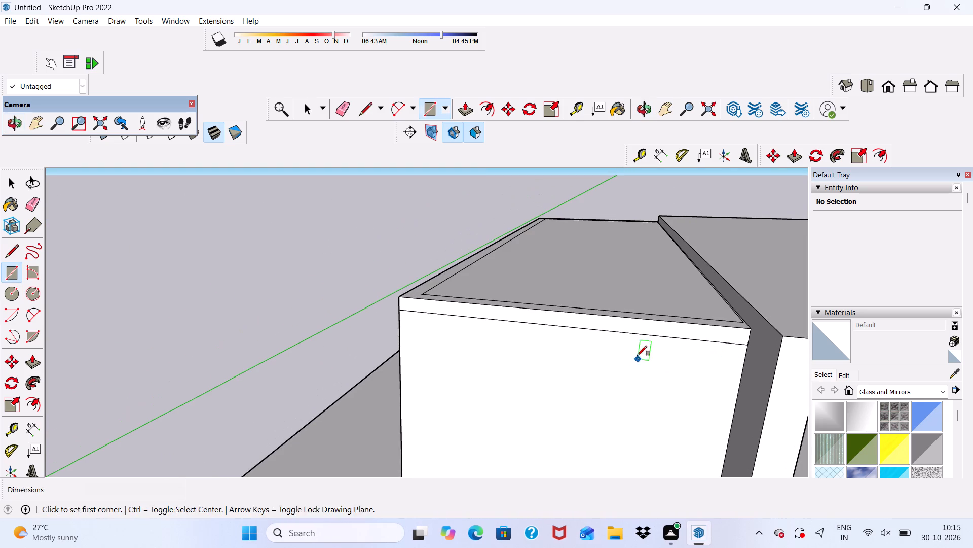
{"action": "key", "text": "space"}
{"action": "left_click", "coordinate": [461, 102]}
{"action": "scroll", "coordinate": [433, 359], "scroll_direction": "up", "scroll_amount": 1}
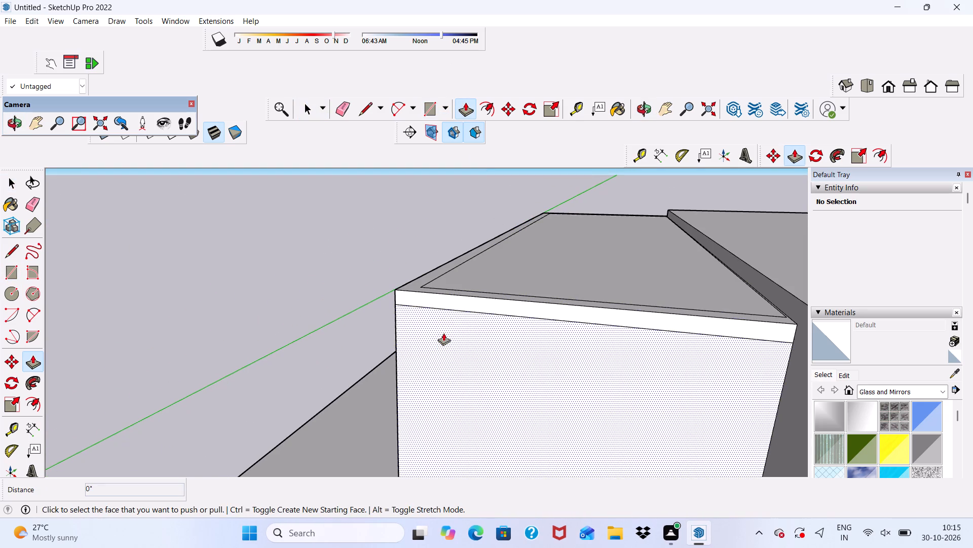
{"action": "left_click", "coordinate": [451, 305]}
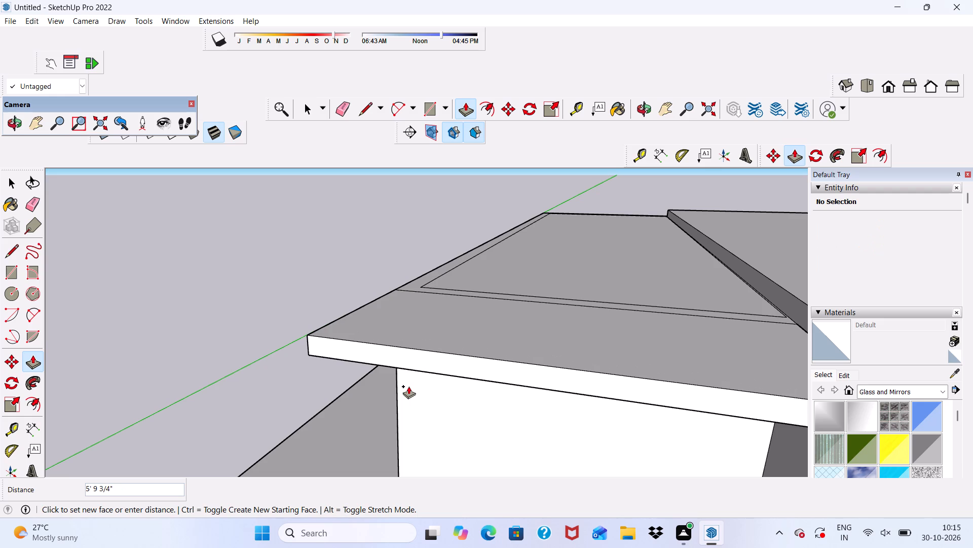
{"action": "scroll", "coordinate": [394, 390], "scroll_direction": "down", "scroll_amount": 11}
{"action": "middle_click_drag", "start_coordinate": [431, 380], "coordinate": [604, 365]}
{"action": "scroll", "coordinate": [538, 365], "scroll_direction": "up", "scroll_amount": 5}
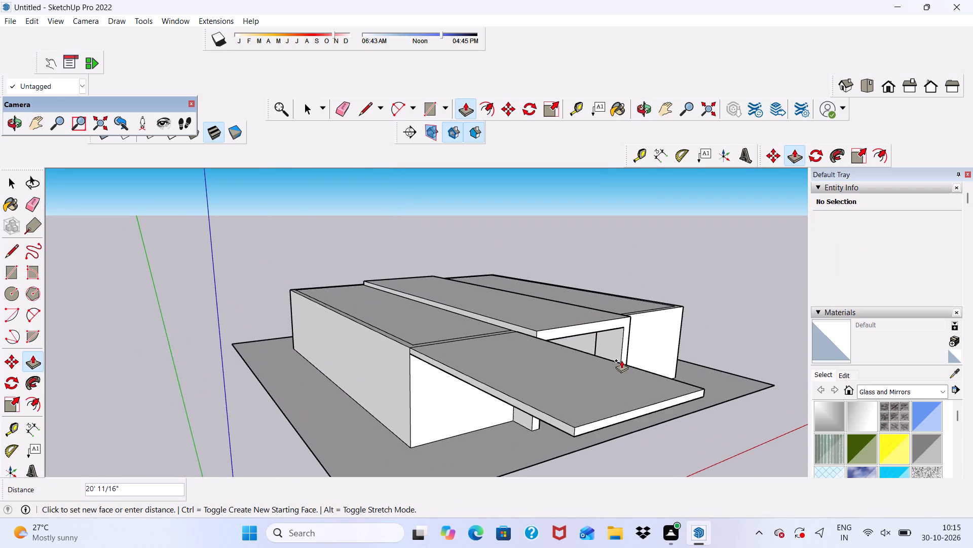
{"action": "scroll", "coordinate": [534, 329], "scroll_direction": "up", "scroll_amount": 10}
{"action": "left_click", "coordinate": [537, 346]}
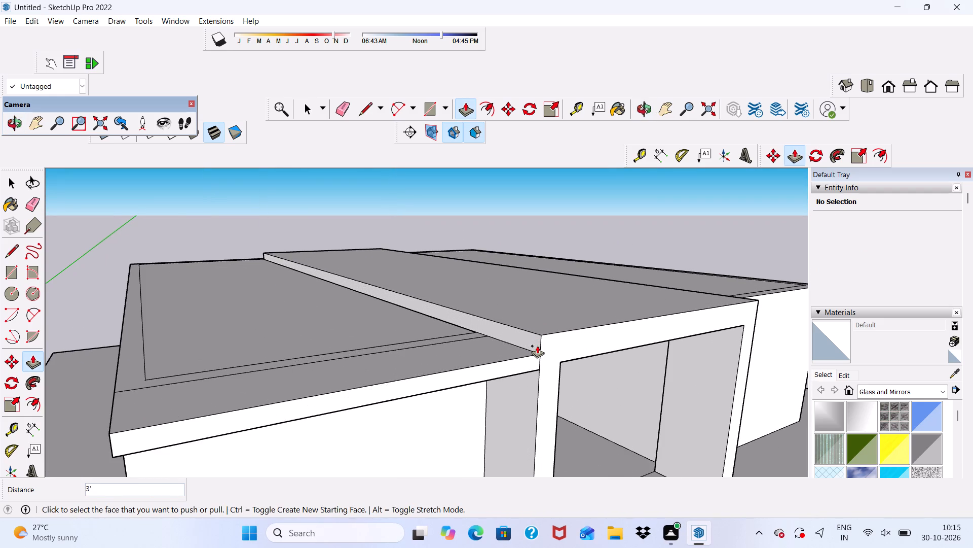
{"action": "scroll", "coordinate": [550, 393], "scroll_direction": "down", "scroll_amount": 3}
{"action": "scroll", "coordinate": [541, 338], "scroll_direction": "down", "scroll_amount": 5}
{"action": "middle_click_drag", "start_coordinate": [540, 365], "coordinate": [470, 287]}
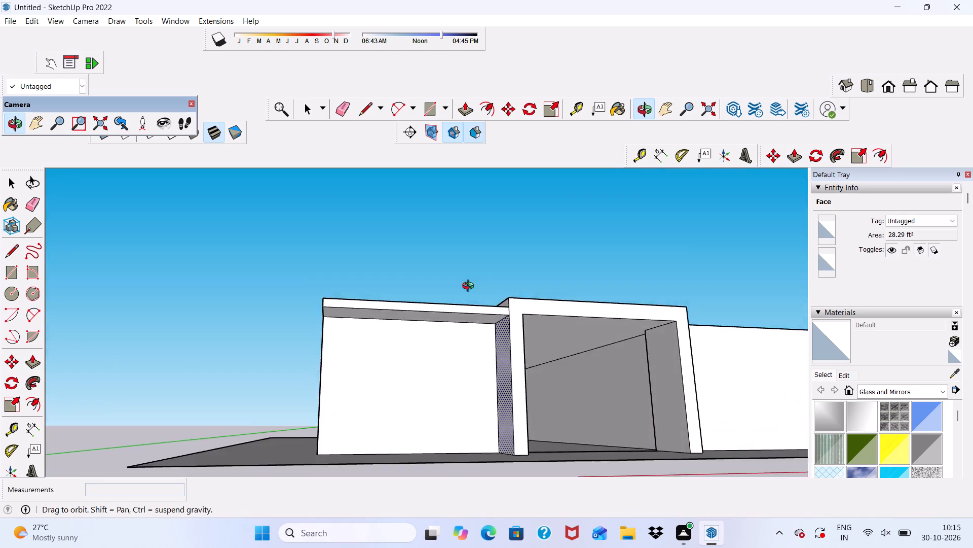
Push/Pull the entrance frame's front face 1' 10" further forward, beyond the side block's roof overhang.
{"action": "middle_click_drag", "start_coordinate": [470, 287], "coordinate": [451, 312]}
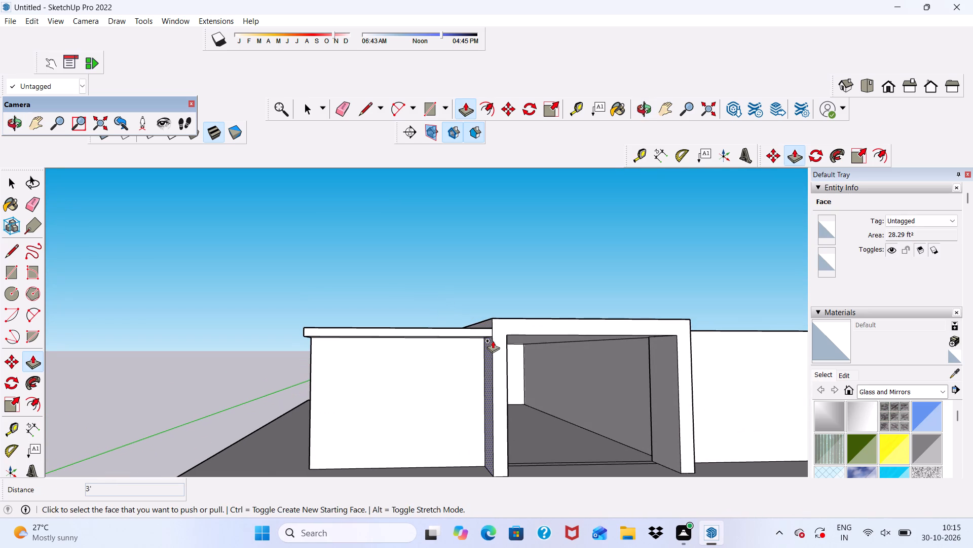
{"action": "scroll", "coordinate": [493, 340], "scroll_direction": "up", "scroll_amount": 6}
{"action": "scroll", "coordinate": [498, 374], "scroll_direction": "down", "scroll_amount": 1}
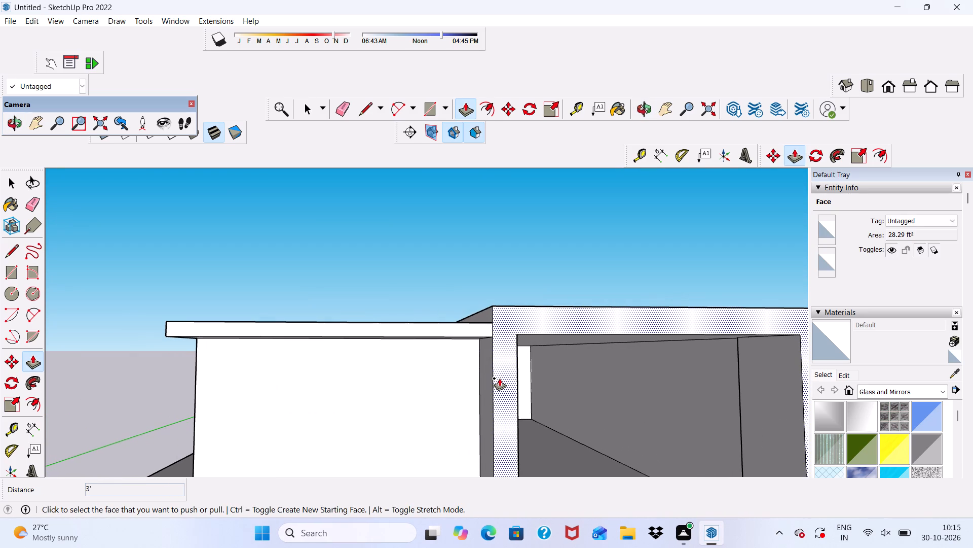
{"action": "left_click", "coordinate": [499, 378]}
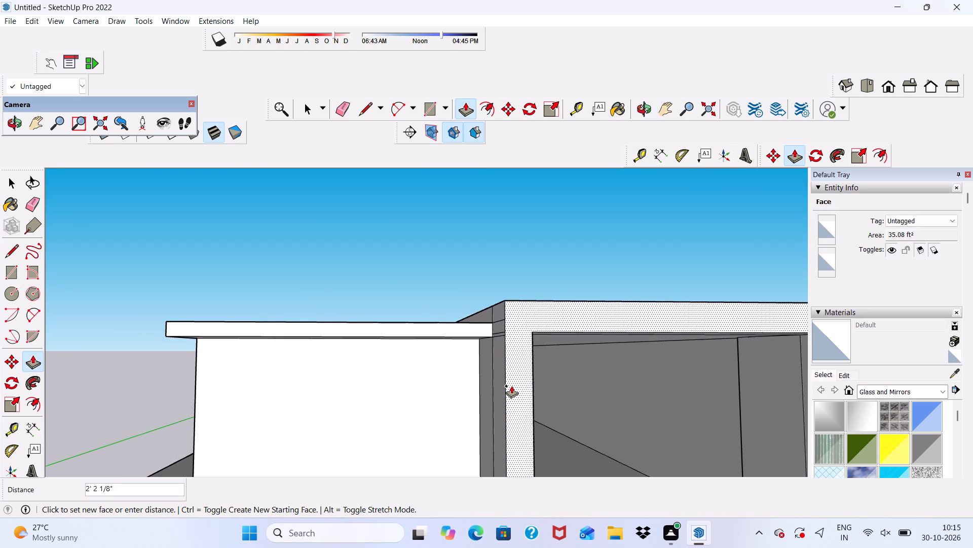
{"action": "left_click", "coordinate": [509, 384]}
Erase the vertical and horizontal seam edges on the entrance frame's outer side face beside the side block's roof overhang.
{"action": "scroll", "coordinate": [470, 357], "scroll_direction": "down", "scroll_amount": 7}
{"action": "middle_click_drag", "start_coordinate": [455, 339], "coordinate": [471, 265]}
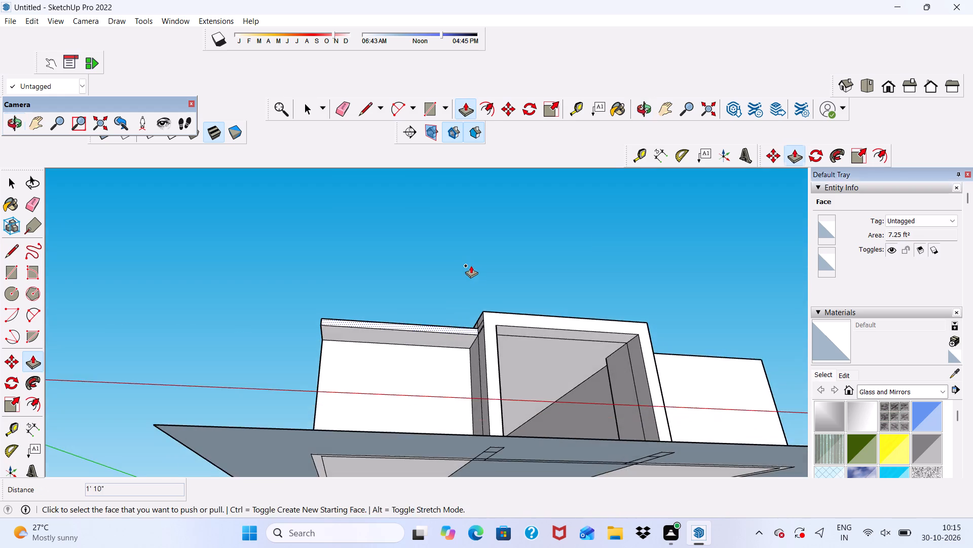
{"action": "middle_click_drag", "start_coordinate": [504, 290], "coordinate": [575, 380]}
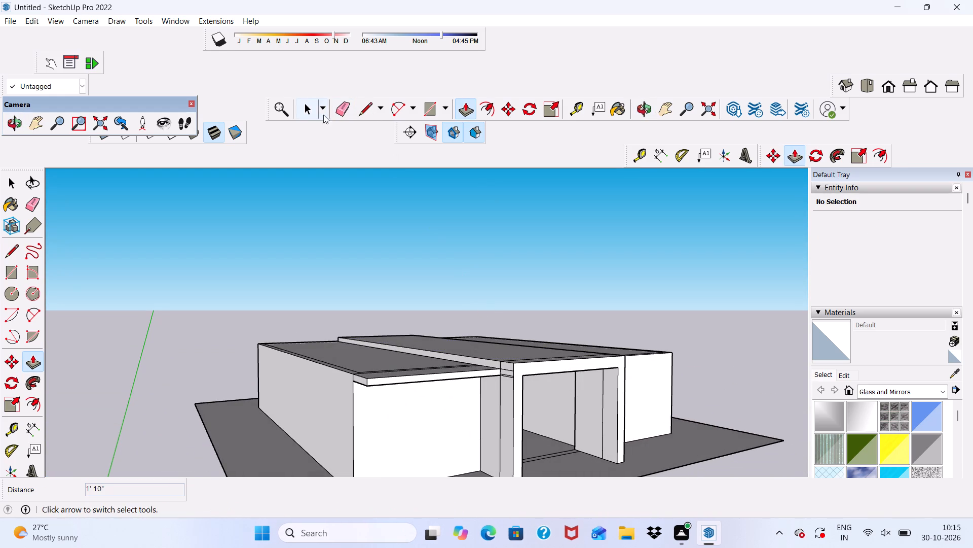
{"action": "left_click", "coordinate": [347, 108]}
{"action": "scroll", "coordinate": [556, 547], "scroll_direction": "up", "scroll_amount": 10}
{"action": "scroll", "coordinate": [476, 282], "scroll_direction": "up", "scroll_amount": 5}
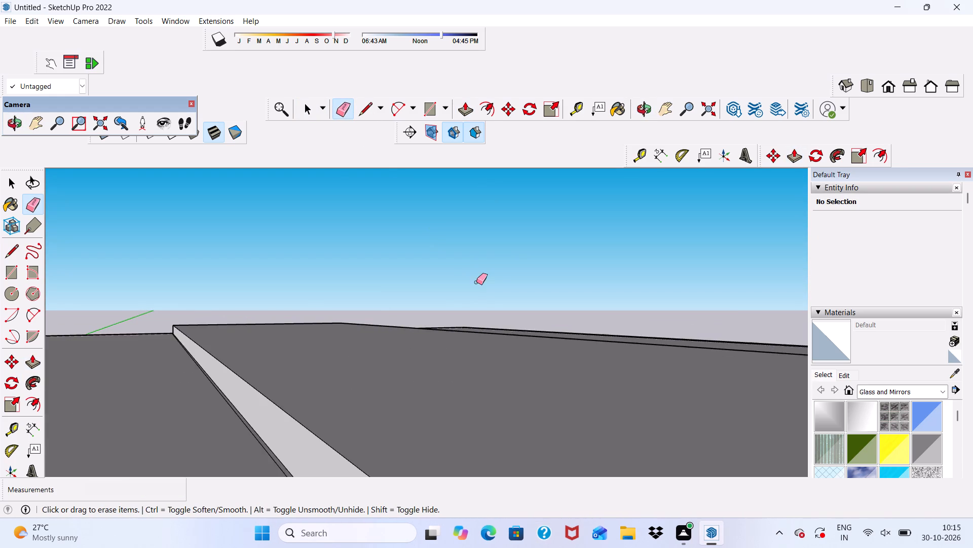
{"action": "scroll", "coordinate": [480, 288], "scroll_direction": "down", "scroll_amount": 7}
{"action": "scroll", "coordinate": [494, 327], "scroll_direction": "up", "scroll_amount": 12}
{"action": "left_click_drag", "start_coordinate": [478, 288], "coordinate": [496, 308]}
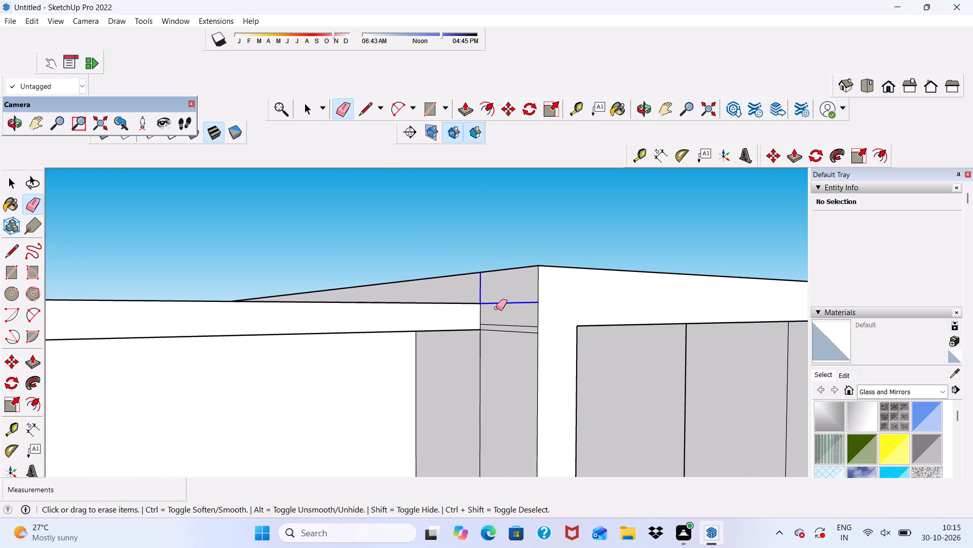
{"action": "left_click_drag", "start_coordinate": [496, 308], "coordinate": [499, 352]}
{"action": "left_click_drag", "start_coordinate": [491, 355], "coordinate": [474, 383]}
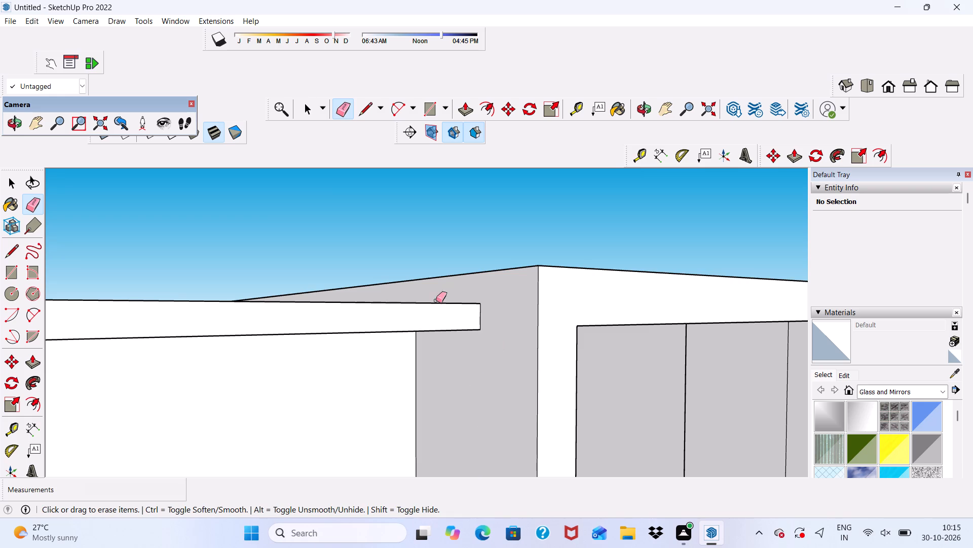
Erase the vertical seam edge on the entrance frame's opposite outer side face, beside the block without an overhang.
{"action": "scroll", "coordinate": [371, 295], "scroll_direction": "down", "scroll_amount": 12}
{"action": "scroll", "coordinate": [403, 387], "scroll_direction": "up", "scroll_amount": 1}
{"action": "middle_click_drag", "start_coordinate": [403, 387], "coordinate": [165, 405]}
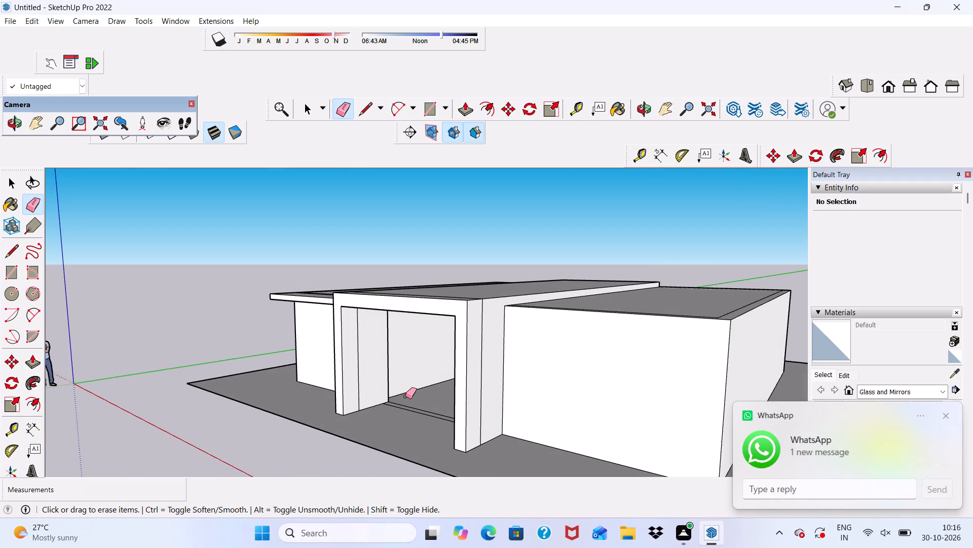
{"action": "scroll", "coordinate": [396, 418], "scroll_direction": "down", "scroll_amount": 5}
{"action": "scroll", "coordinate": [431, 393], "scroll_direction": "up", "scroll_amount": 6}
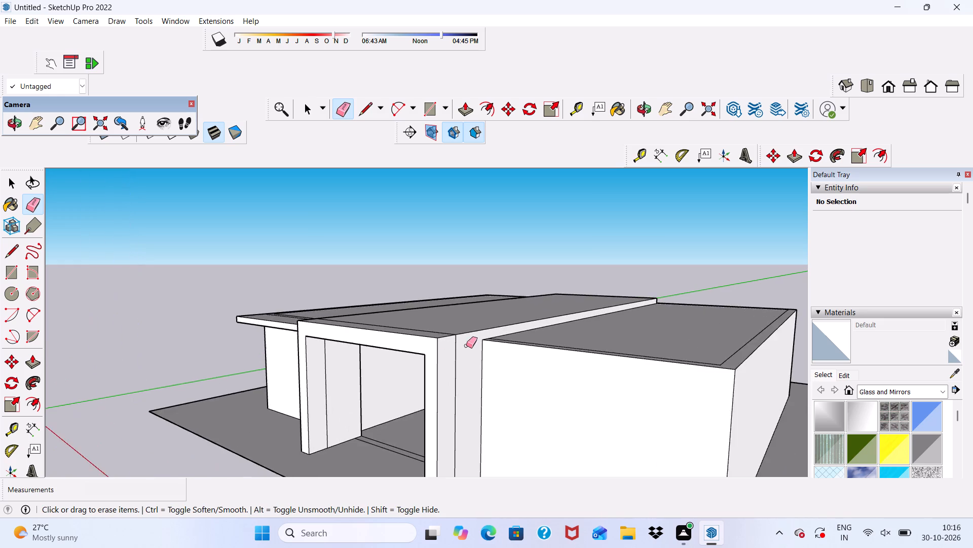
{"action": "scroll", "coordinate": [466, 346], "scroll_direction": "up", "scroll_amount": 8}
{"action": "left_click_drag", "start_coordinate": [444, 364], "coordinate": [435, 385]}
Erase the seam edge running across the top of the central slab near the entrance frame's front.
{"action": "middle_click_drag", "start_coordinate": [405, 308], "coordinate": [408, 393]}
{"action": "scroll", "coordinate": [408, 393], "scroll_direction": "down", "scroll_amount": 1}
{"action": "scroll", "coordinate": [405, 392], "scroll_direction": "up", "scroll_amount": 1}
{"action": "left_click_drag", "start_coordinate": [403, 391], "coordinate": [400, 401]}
Examine the entrance frame, passage and side block roofs from the front, below and above.
{"action": "scroll", "coordinate": [344, 372], "scroll_direction": "down", "scroll_amount": 6}
{"action": "middle_click_drag", "start_coordinate": [339, 376], "coordinate": [526, 237]}
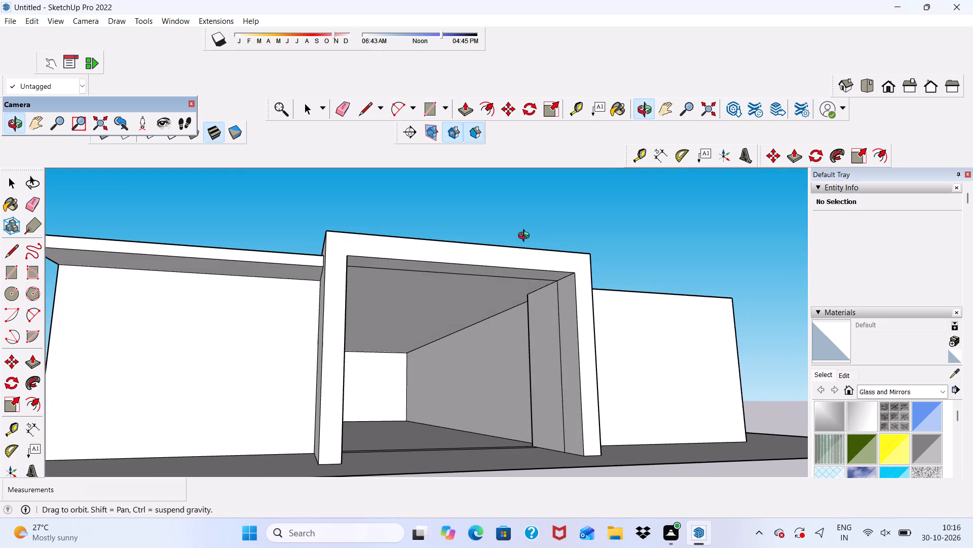
{"action": "middle_click_drag", "start_coordinate": [526, 237], "coordinate": [397, 316]}
{"action": "key", "text": "space"}
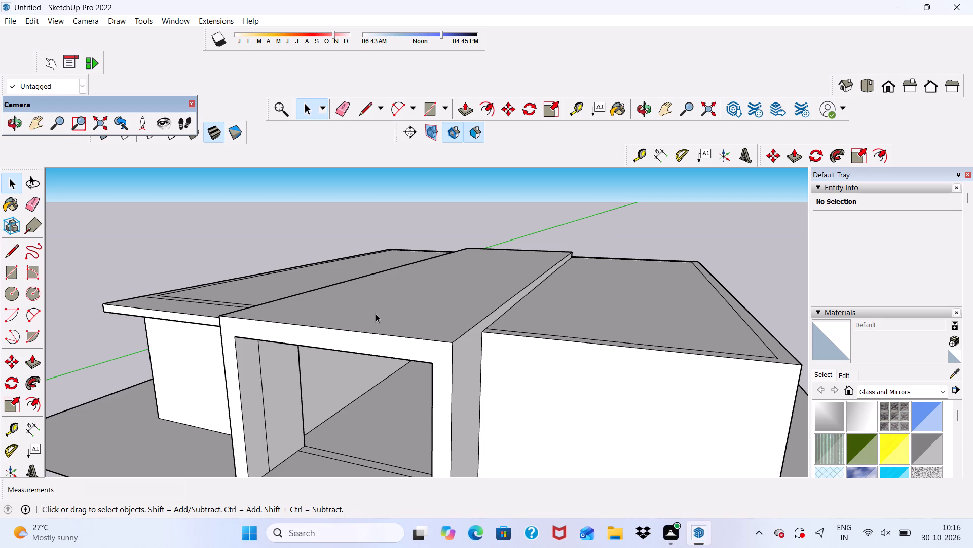
{"action": "scroll", "coordinate": [376, 314], "scroll_direction": "up", "scroll_amount": 4}
{"action": "scroll", "coordinate": [376, 313], "scroll_direction": "down", "scroll_amount": 6}
{"action": "middle_click_drag", "start_coordinate": [375, 319], "coordinate": [542, 423]}
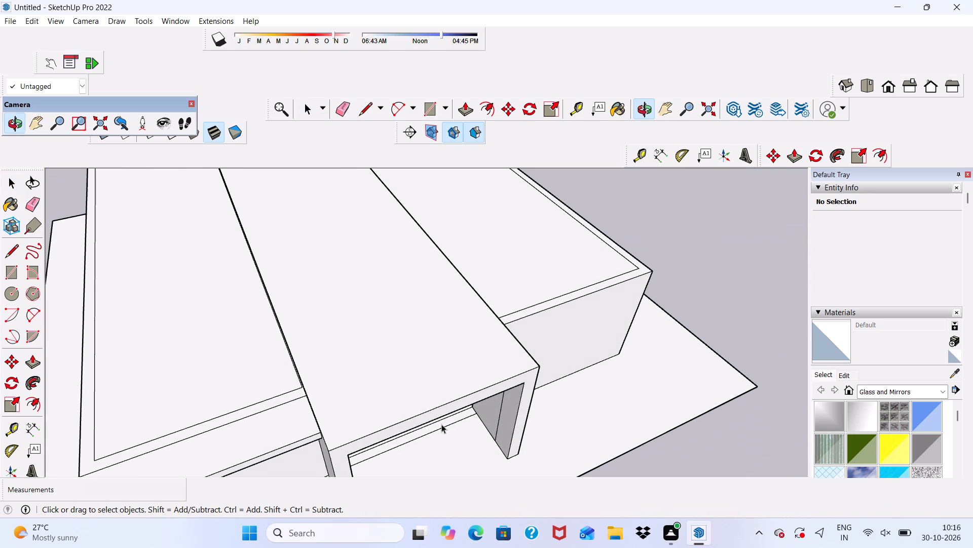
{"action": "scroll", "coordinate": [302, 256], "scroll_direction": "down", "scroll_amount": 5}
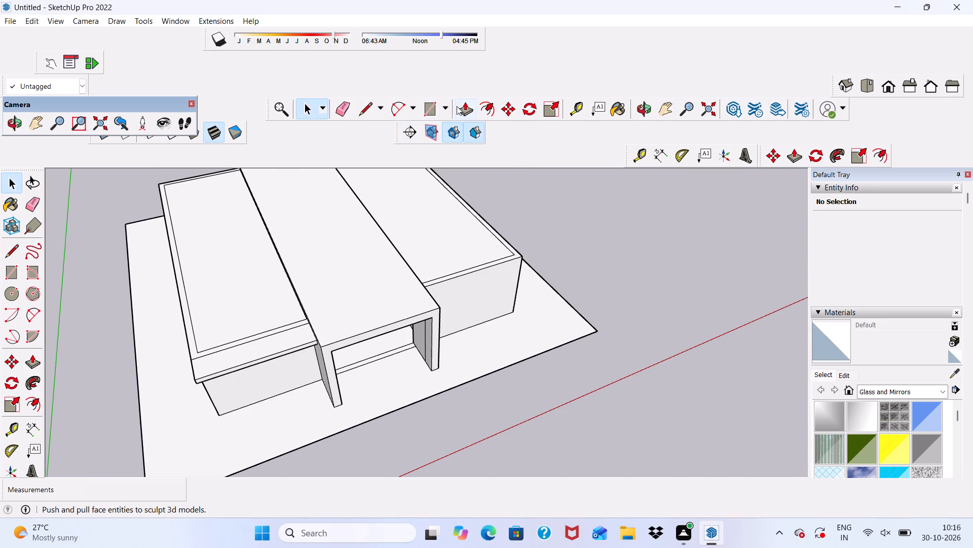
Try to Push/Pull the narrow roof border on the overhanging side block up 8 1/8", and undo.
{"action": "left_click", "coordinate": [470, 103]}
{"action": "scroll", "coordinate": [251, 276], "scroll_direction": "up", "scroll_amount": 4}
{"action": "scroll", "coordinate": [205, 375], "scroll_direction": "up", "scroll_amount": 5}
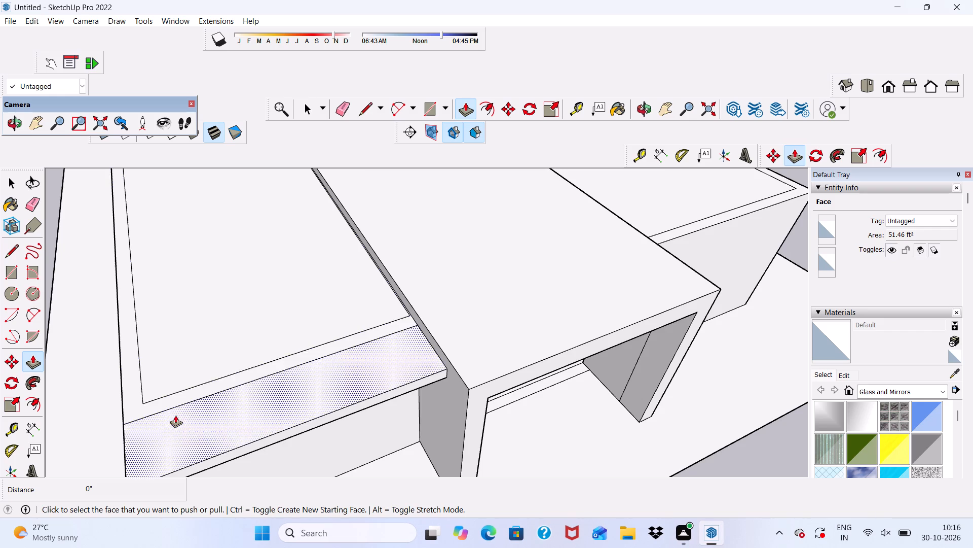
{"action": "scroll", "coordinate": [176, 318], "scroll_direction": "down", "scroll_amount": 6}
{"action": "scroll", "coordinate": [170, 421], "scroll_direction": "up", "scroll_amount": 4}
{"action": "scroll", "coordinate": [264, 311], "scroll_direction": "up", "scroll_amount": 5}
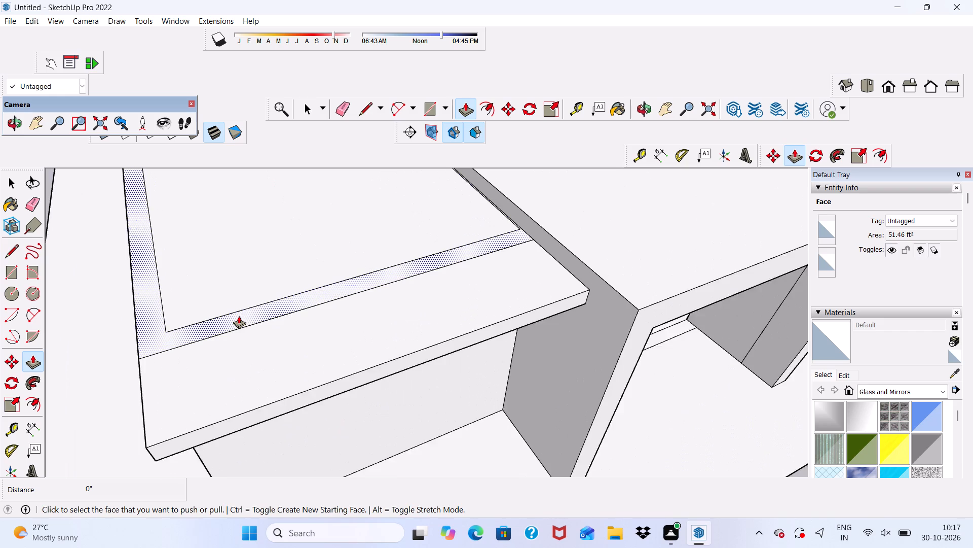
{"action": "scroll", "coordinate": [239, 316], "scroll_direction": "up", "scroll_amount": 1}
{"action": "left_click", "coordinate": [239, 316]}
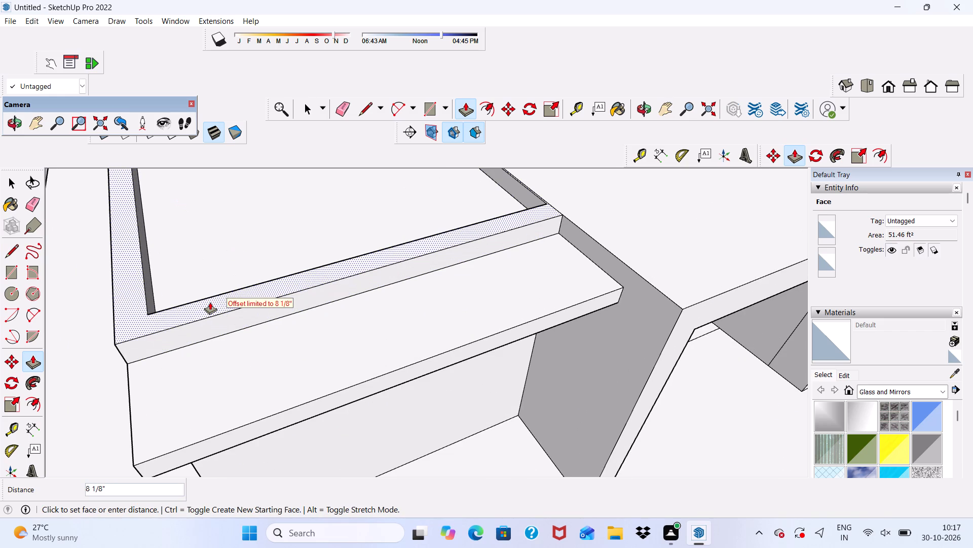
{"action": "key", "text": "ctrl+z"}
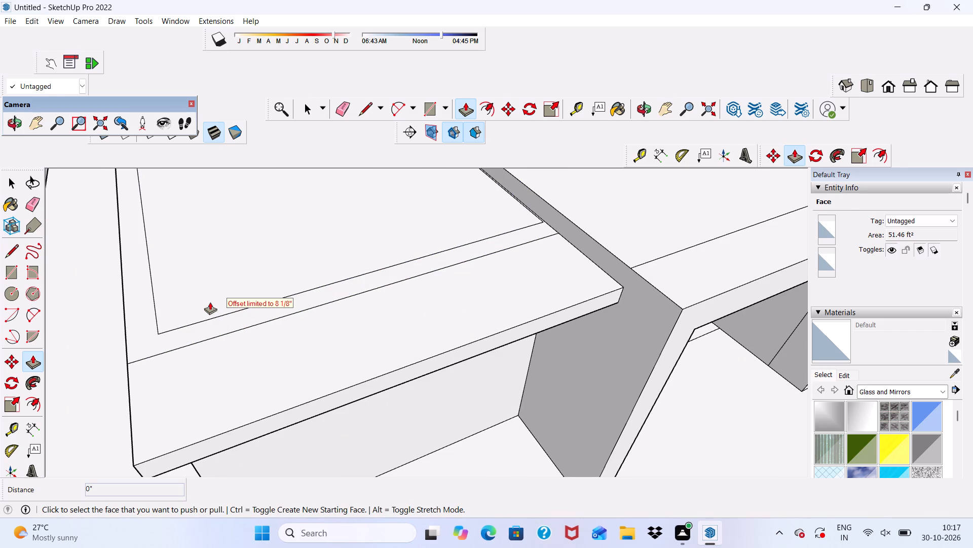
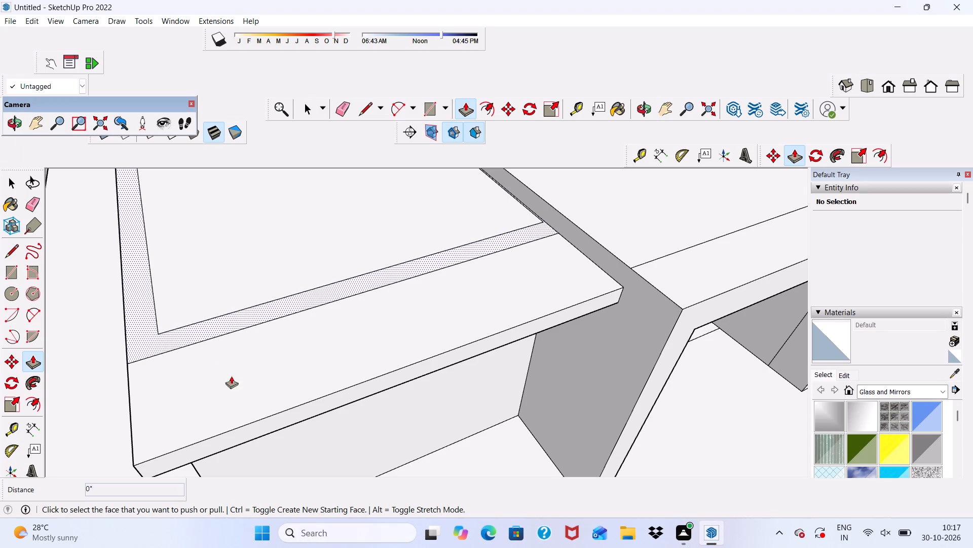
Push/Pull the narrow roof border on the overhanging side block up 10'.
{"action": "scroll", "coordinate": [265, 297], "scroll_direction": "up", "scroll_amount": 5}
{"action": "left_click", "coordinate": [250, 319]}
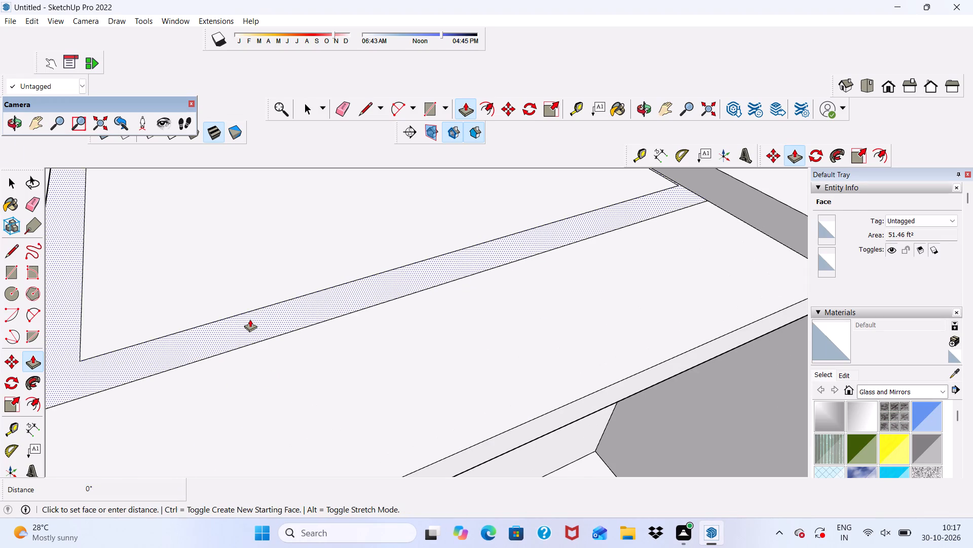
{"action": "scroll", "coordinate": [189, 264], "scroll_direction": "down", "scroll_amount": 9}
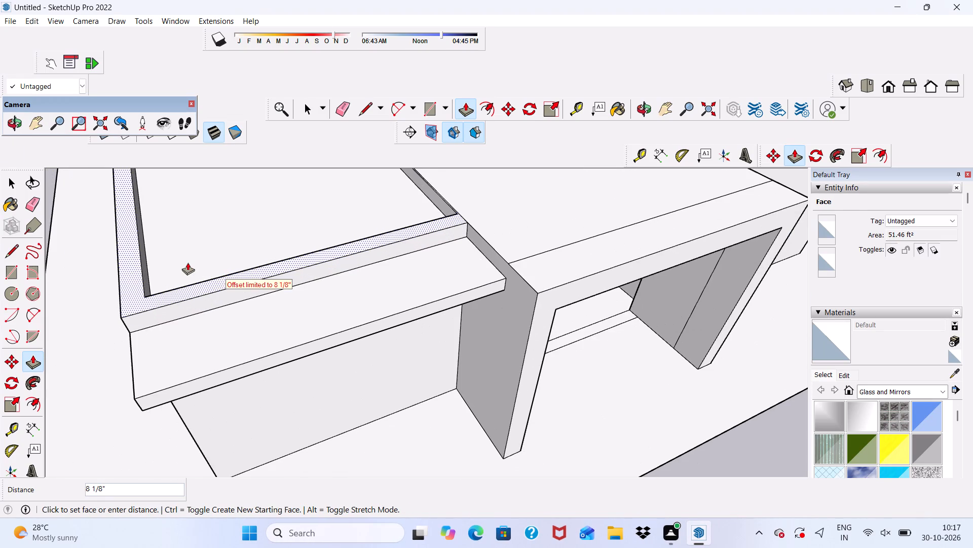
{"action": "type", "text": "10'"}
{"action": "key", "text": "Return"}
Examine the raised walls above the overhanging side block and the roof border of the opposite block from several angles.
{"action": "scroll", "coordinate": [198, 336], "scroll_direction": "down", "scroll_amount": 7}
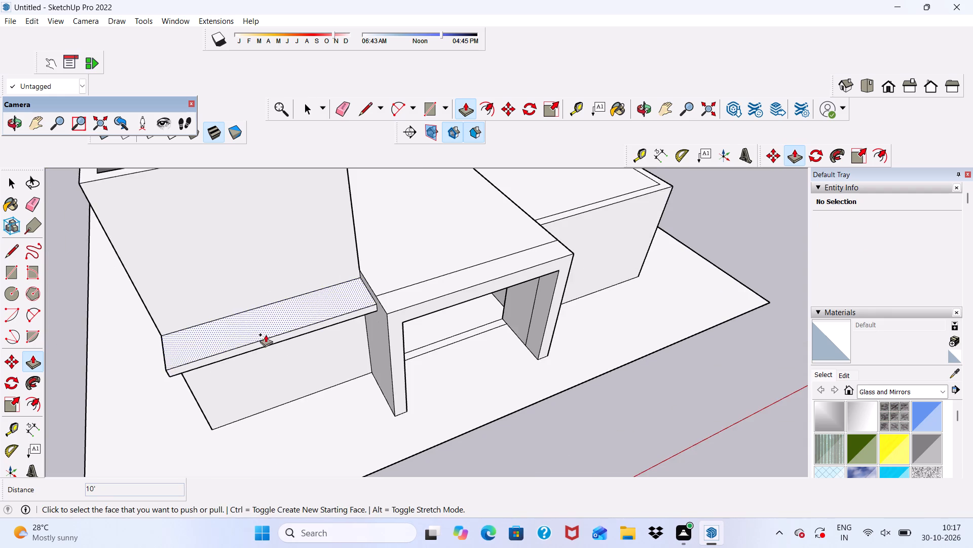
{"action": "scroll", "coordinate": [270, 340], "scroll_direction": "down", "scroll_amount": 1}
{"action": "middle_click_drag", "start_coordinate": [270, 340], "coordinate": [61, 145]}
{"action": "scroll", "coordinate": [394, 276], "scroll_direction": "down", "scroll_amount": 2}
{"action": "scroll", "coordinate": [429, 236], "scroll_direction": "up", "scroll_amount": 6}
{"action": "middle_click_drag", "start_coordinate": [274, 247], "coordinate": [392, 276]}
{"action": "scroll", "coordinate": [274, 247], "scroll_direction": "down", "scroll_amount": 7}
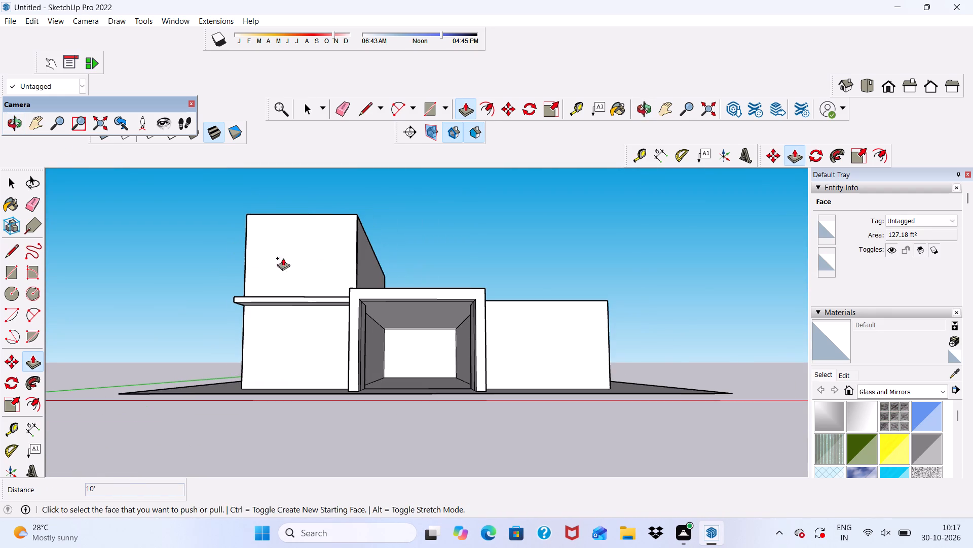
{"action": "scroll", "coordinate": [545, 271], "scroll_direction": "up", "scroll_amount": 7}
{"action": "middle_click_drag", "start_coordinate": [533, 273], "coordinate": [466, 326]}
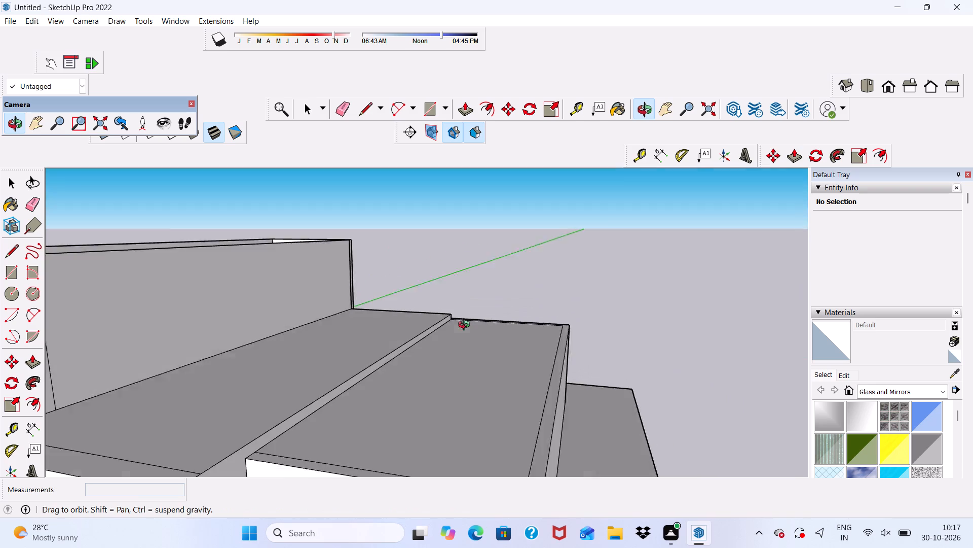
{"action": "middle_click_drag", "start_coordinate": [466, 326], "coordinate": [447, 335]}
{"action": "scroll", "coordinate": [271, 409], "scroll_direction": "up", "scroll_amount": 1}
{"action": "scroll", "coordinate": [266, 359], "scroll_direction": "down", "scroll_amount": 6}
{"action": "scroll", "coordinate": [258, 426], "scroll_direction": "up", "scroll_amount": 10}
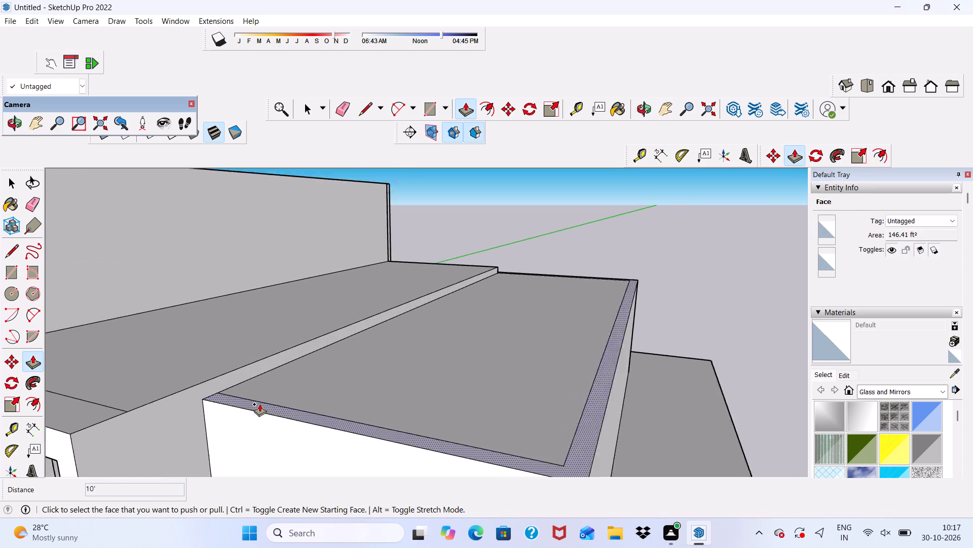
{"action": "scroll", "coordinate": [259, 404], "scroll_direction": "up", "scroll_amount": 7}
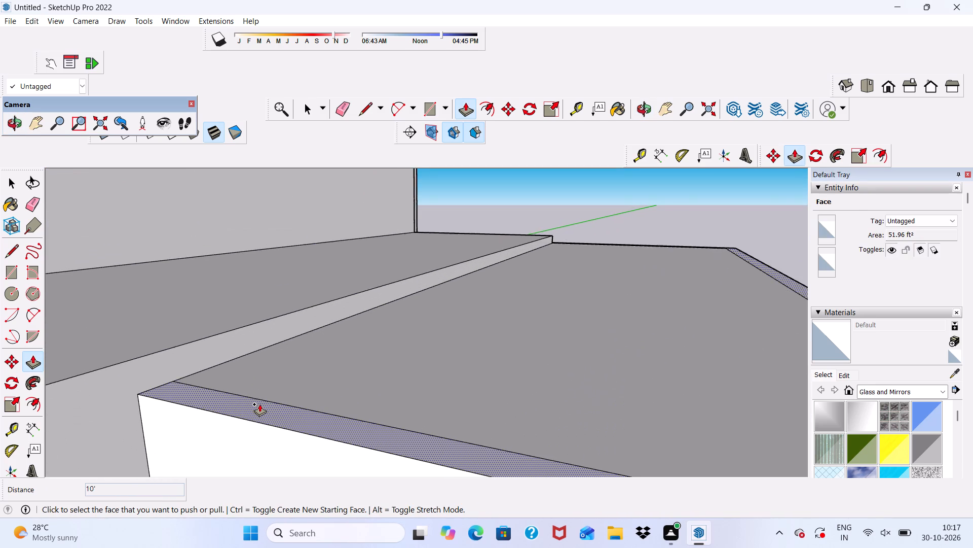
{"action": "scroll", "coordinate": [259, 404], "scroll_direction": "up", "scroll_amount": 3}
{"action": "scroll", "coordinate": [259, 404], "scroll_direction": "down", "scroll_amount": 5}
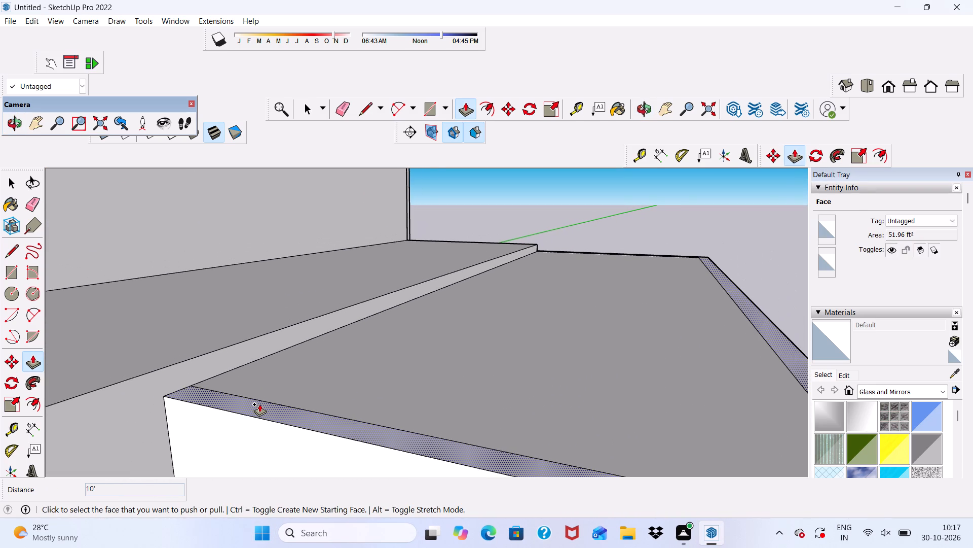
{"action": "key", "text": "space"}
{"action": "scroll", "coordinate": [309, 494], "scroll_direction": "down", "scroll_amount": 1}
{"action": "middle_click_drag", "start_coordinate": [309, 494], "coordinate": [311, 300]}
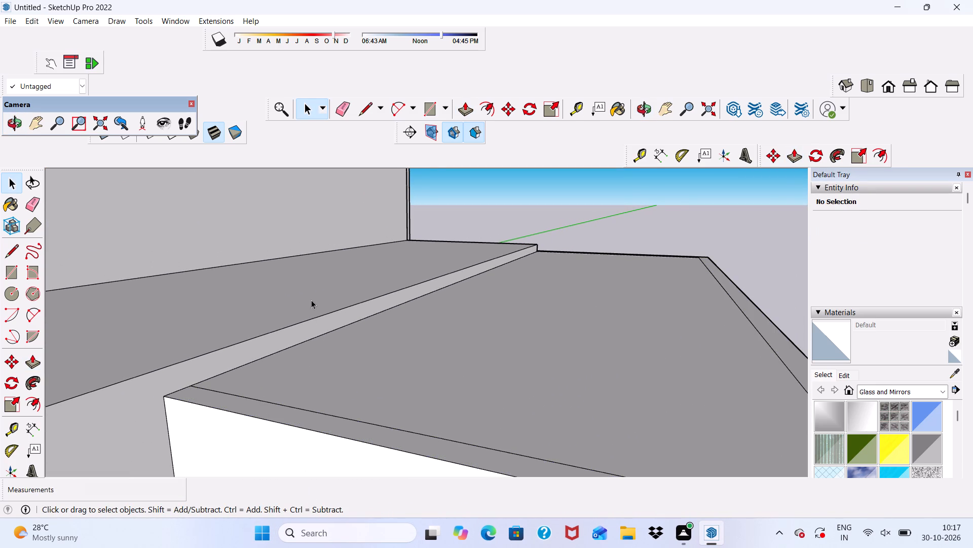
{"action": "middle_click_drag", "start_coordinate": [311, 300], "coordinate": [311, 402]}
{"action": "scroll", "coordinate": [324, 334], "scroll_direction": "up", "scroll_amount": 1}
{"action": "scroll", "coordinate": [332, 307], "scroll_direction": "down", "scroll_amount": 11}
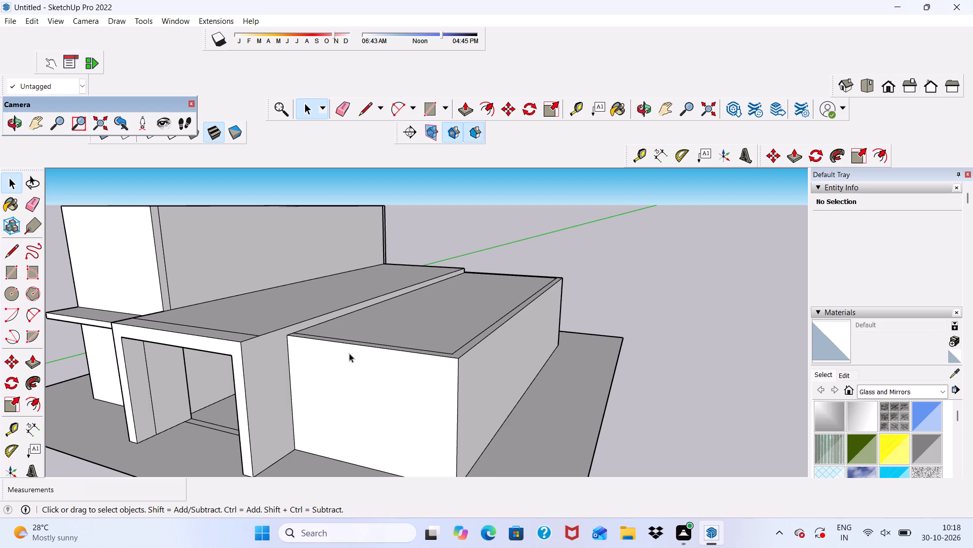
{"action": "scroll", "coordinate": [371, 350], "scroll_direction": "down", "scroll_amount": 5}
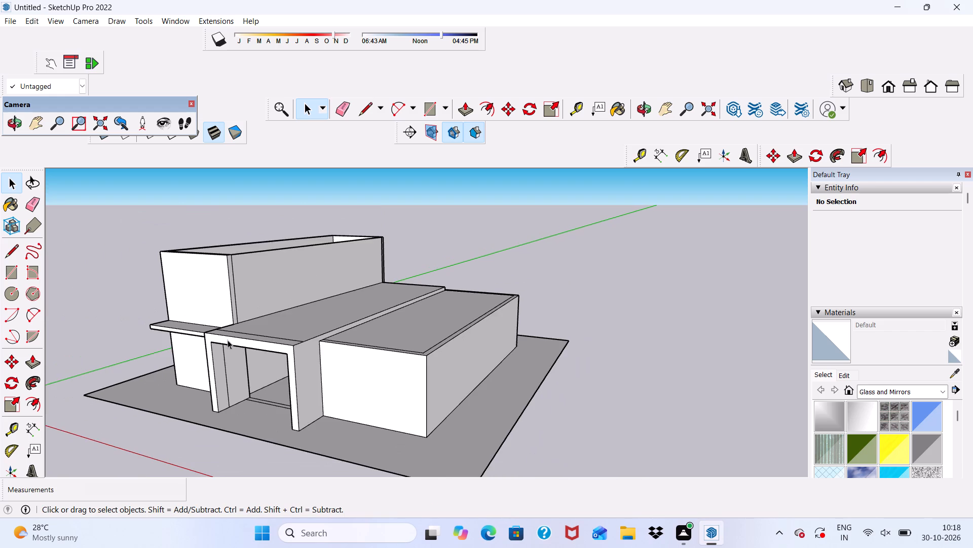
{"action": "middle_click_drag", "start_coordinate": [227, 339], "coordinate": [403, 353]}
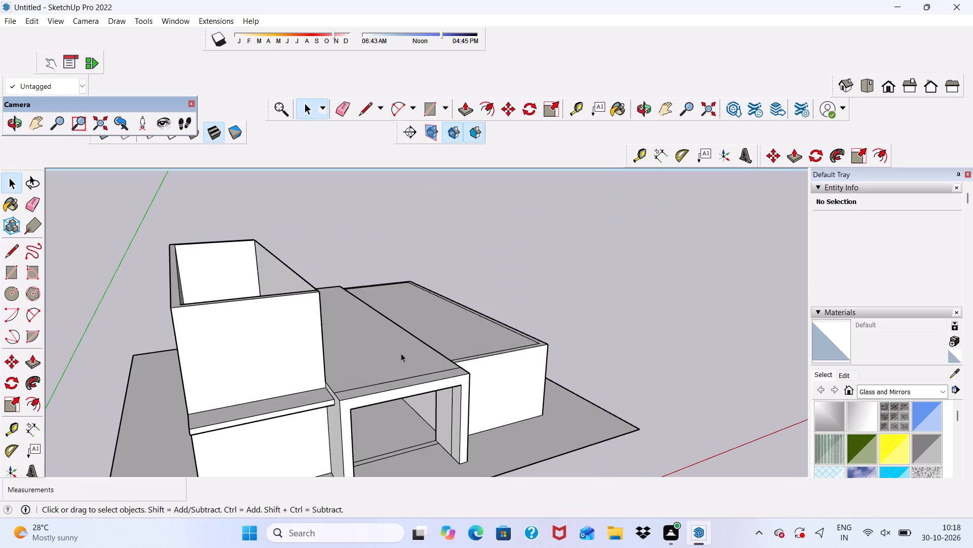
{"action": "scroll", "coordinate": [218, 316], "scroll_direction": "up", "scroll_amount": 5}
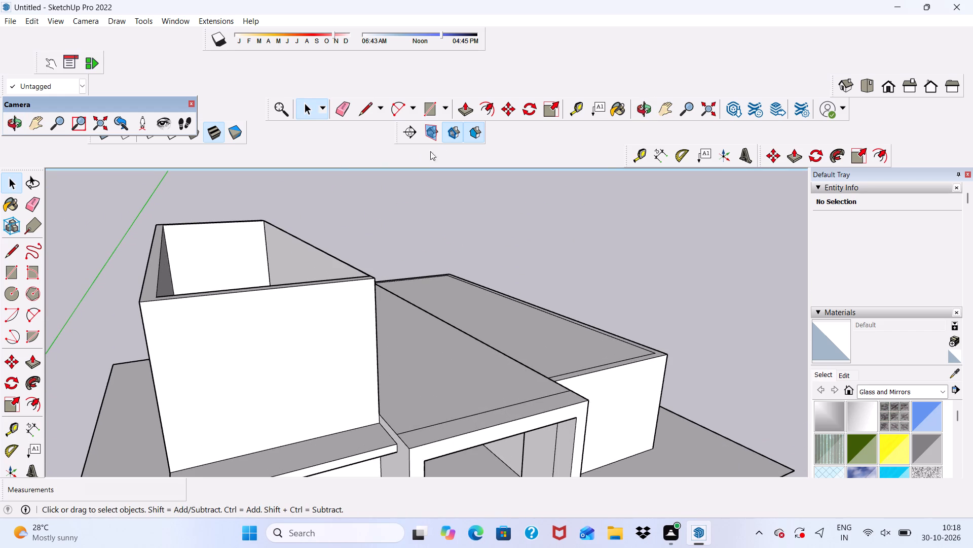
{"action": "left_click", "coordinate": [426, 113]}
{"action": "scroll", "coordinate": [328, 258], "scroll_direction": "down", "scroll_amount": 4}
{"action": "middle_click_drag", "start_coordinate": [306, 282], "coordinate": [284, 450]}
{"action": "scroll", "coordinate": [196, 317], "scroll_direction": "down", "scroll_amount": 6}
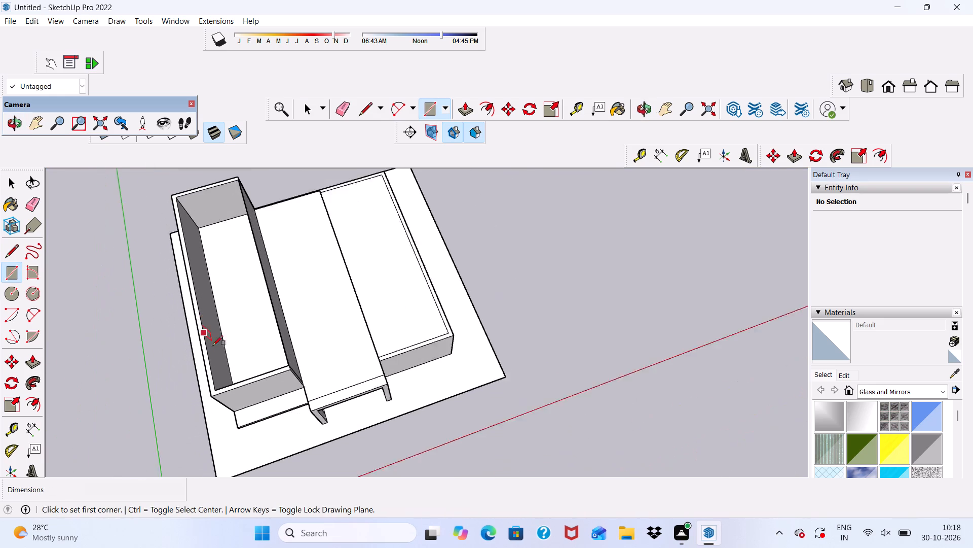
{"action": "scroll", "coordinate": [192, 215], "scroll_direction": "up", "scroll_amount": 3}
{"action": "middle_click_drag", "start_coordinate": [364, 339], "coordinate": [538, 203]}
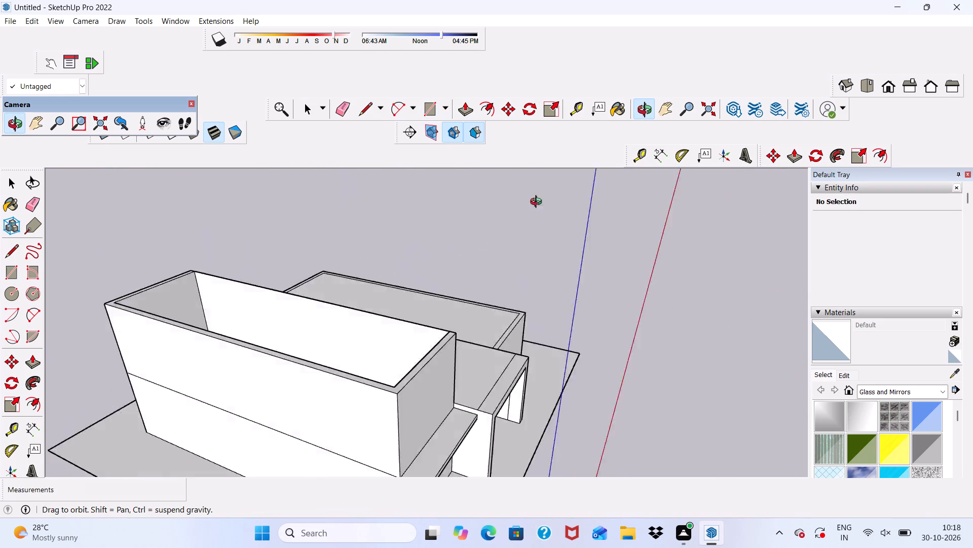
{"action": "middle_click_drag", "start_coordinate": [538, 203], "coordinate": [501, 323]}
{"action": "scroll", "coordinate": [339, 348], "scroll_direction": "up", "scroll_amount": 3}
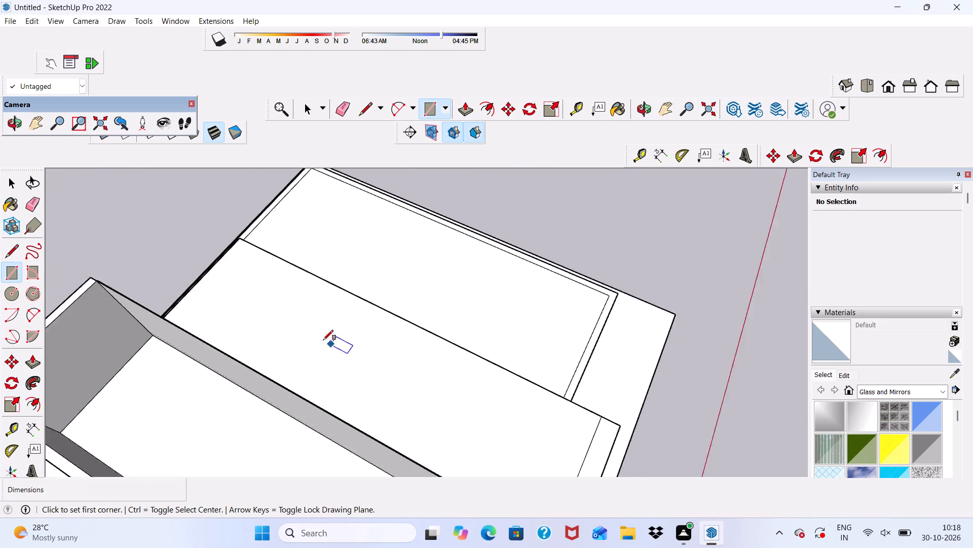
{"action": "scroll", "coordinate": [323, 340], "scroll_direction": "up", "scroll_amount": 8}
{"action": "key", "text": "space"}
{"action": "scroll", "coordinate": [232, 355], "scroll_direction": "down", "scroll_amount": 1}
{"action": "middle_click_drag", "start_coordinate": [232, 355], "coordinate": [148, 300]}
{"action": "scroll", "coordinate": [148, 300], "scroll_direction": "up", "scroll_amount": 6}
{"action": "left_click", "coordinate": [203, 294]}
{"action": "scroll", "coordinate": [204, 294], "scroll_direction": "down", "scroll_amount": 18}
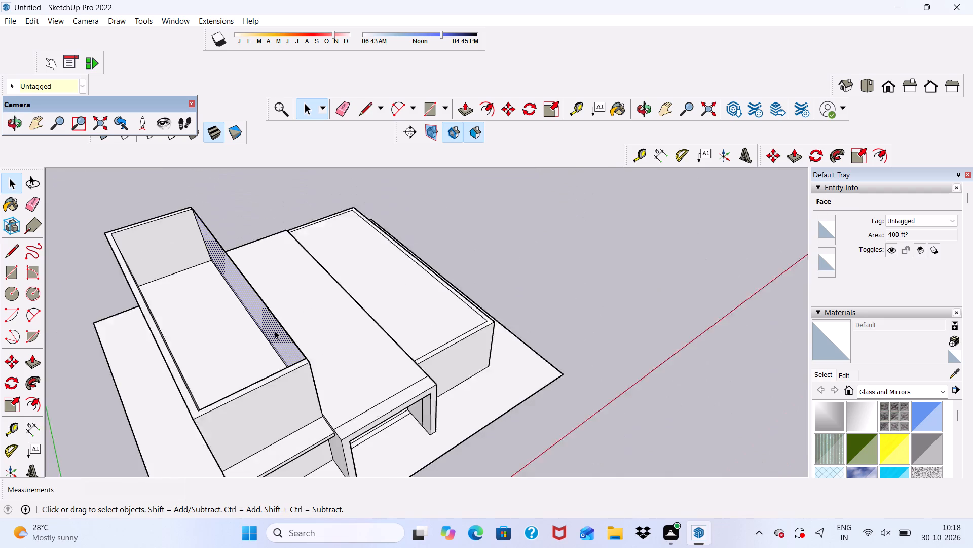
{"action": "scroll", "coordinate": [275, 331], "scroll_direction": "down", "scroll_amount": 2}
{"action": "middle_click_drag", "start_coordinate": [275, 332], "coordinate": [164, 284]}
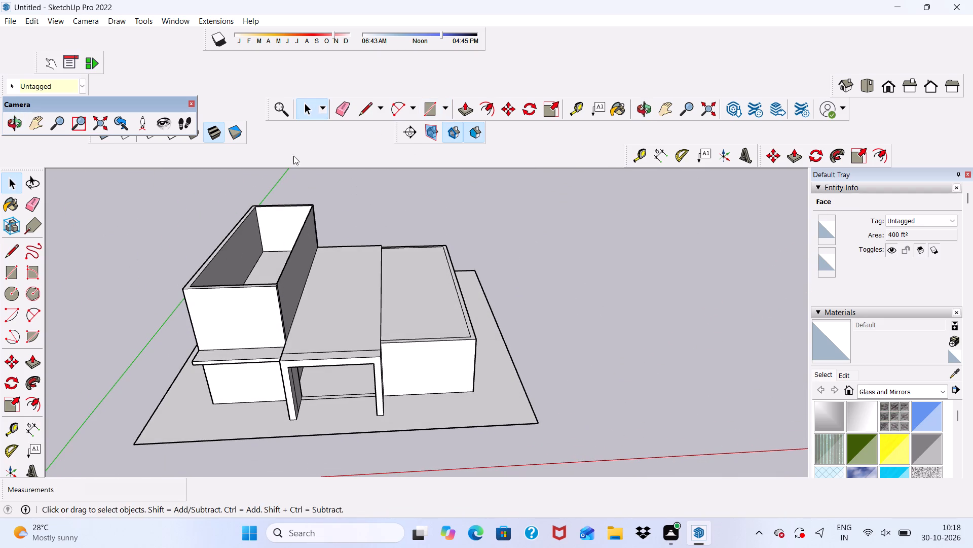
Draw a rectangle over the open top of the raised walls, from the rear outer corner to the front wall's outer edge.
{"action": "left_click", "coordinate": [425, 105]}
{"action": "scroll", "coordinate": [350, 141], "scroll_direction": "down", "scroll_amount": 1}
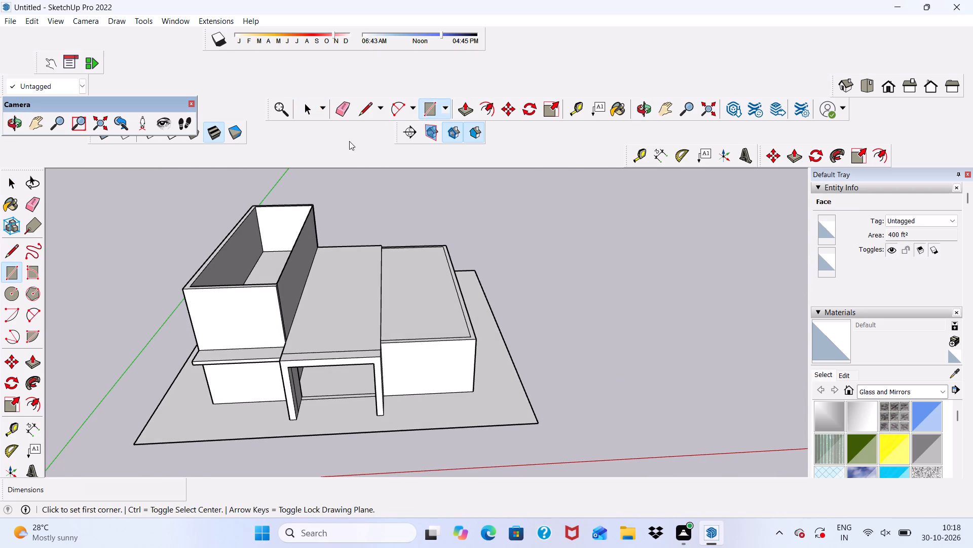
{"action": "scroll", "coordinate": [277, 207], "scroll_direction": "down", "scroll_amount": 5}
{"action": "scroll", "coordinate": [261, 195], "scroll_direction": "up", "scroll_amount": 10}
{"action": "scroll", "coordinate": [247, 174], "scroll_direction": "down", "scroll_amount": 3}
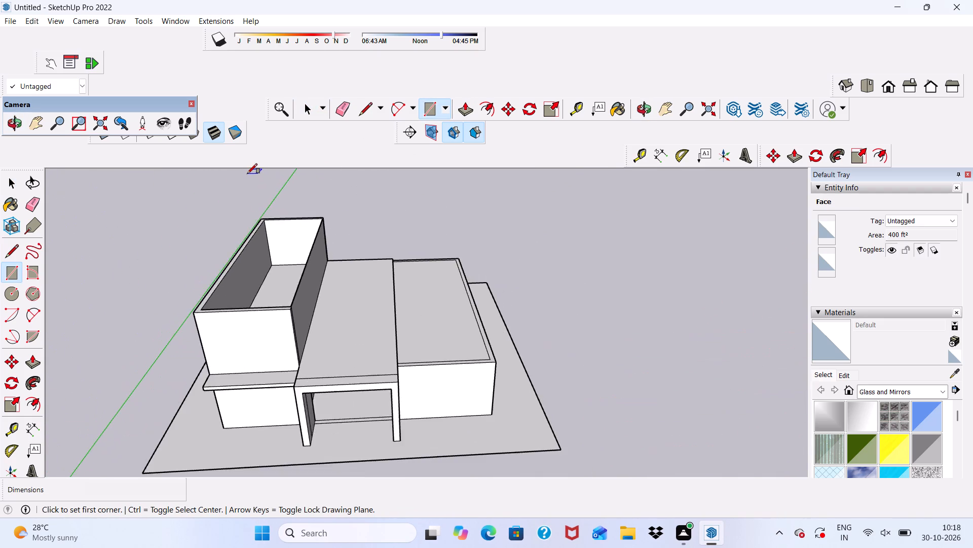
{"action": "middle_click_drag", "start_coordinate": [249, 181], "coordinate": [278, 243]}
{"action": "scroll", "coordinate": [261, 218], "scroll_direction": "up", "scroll_amount": 6}
{"action": "scroll", "coordinate": [207, 203], "scroll_direction": "up", "scroll_amount": 5}
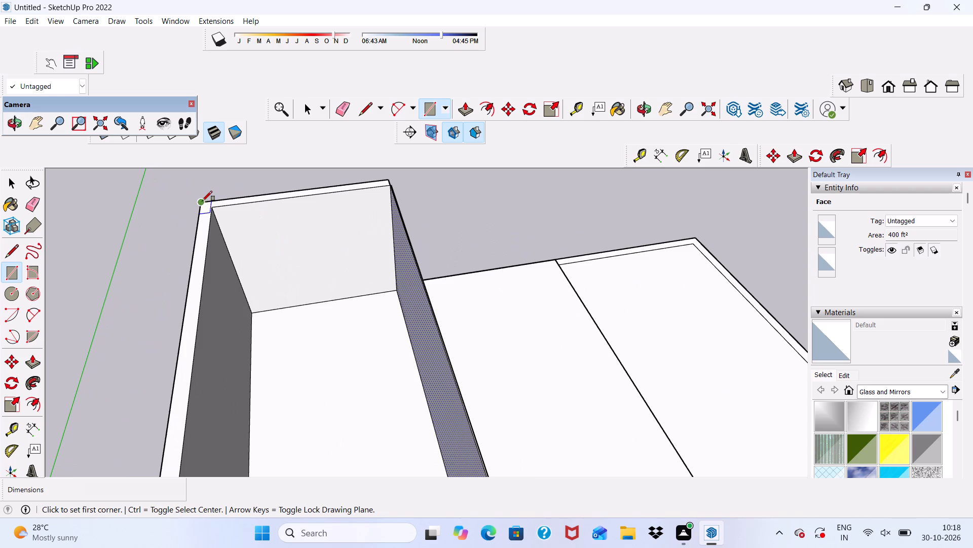
{"action": "scroll", "coordinate": [202, 201], "scroll_direction": "up", "scroll_amount": 4}
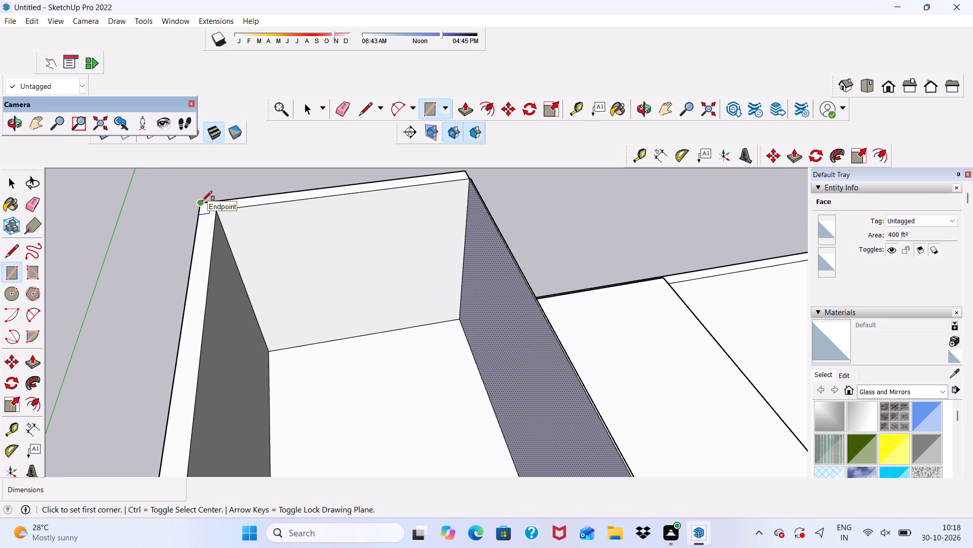
{"action": "left_click", "coordinate": [202, 204]}
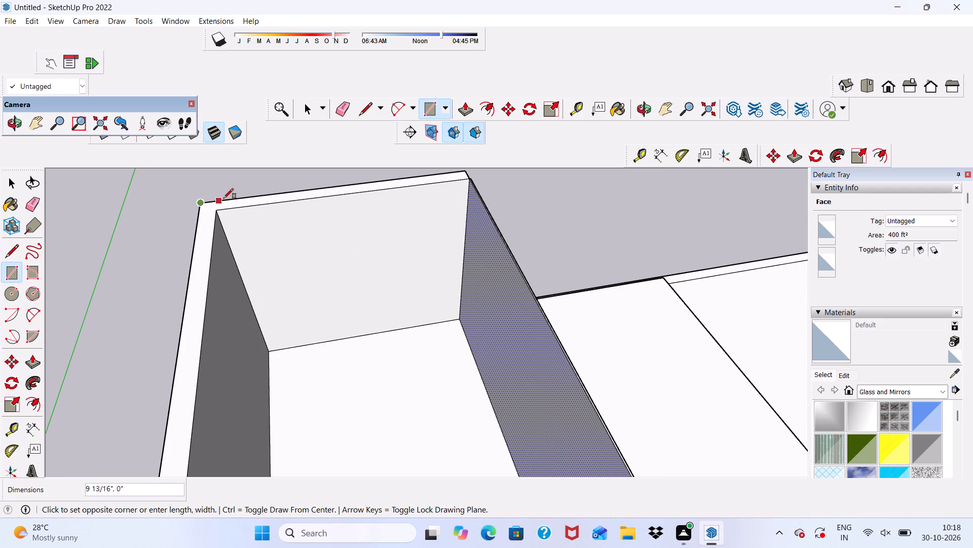
{"action": "scroll", "coordinate": [242, 206], "scroll_direction": "down", "scroll_amount": 6}
{"action": "scroll", "coordinate": [312, 204], "scroll_direction": "down", "scroll_amount": 6}
{"action": "scroll", "coordinate": [377, 413], "scroll_direction": "up", "scroll_amount": 2}
{"action": "scroll", "coordinate": [386, 255], "scroll_direction": "down", "scroll_amount": 6}
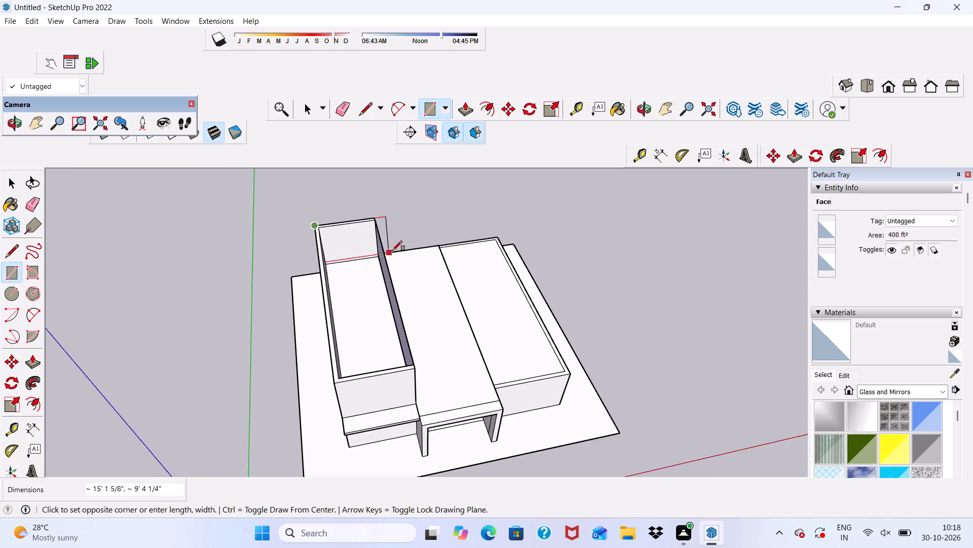
{"action": "scroll", "coordinate": [367, 300], "scroll_direction": "down", "scroll_amount": 2}
{"action": "scroll", "coordinate": [375, 373], "scroll_direction": "up", "scroll_amount": 5}
{"action": "scroll", "coordinate": [425, 347], "scroll_direction": "up", "scroll_amount": 9}
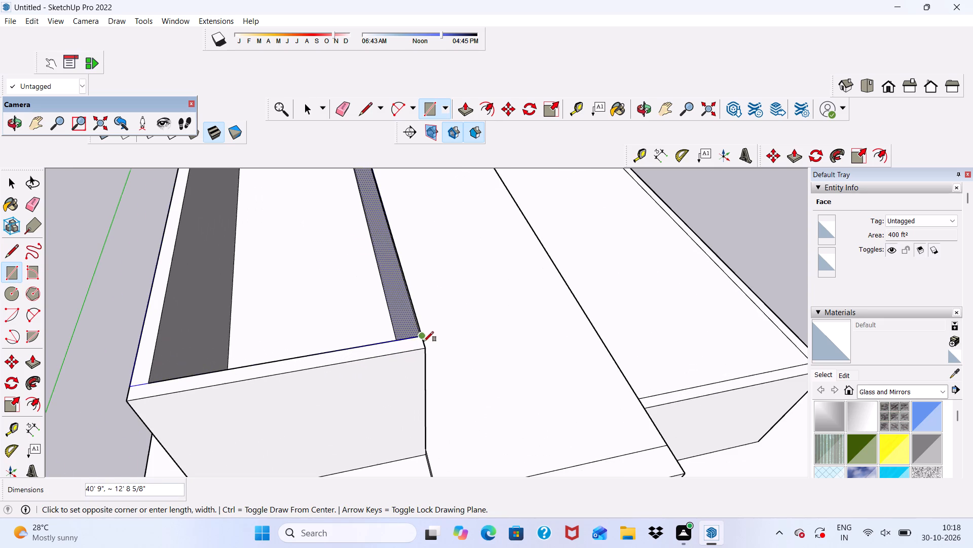
{"action": "left_click", "coordinate": [393, 352]}
Erase the stray lengthwise edge on the tall block's new roof, including its short piece across the front border.
{"action": "key", "text": "space"}
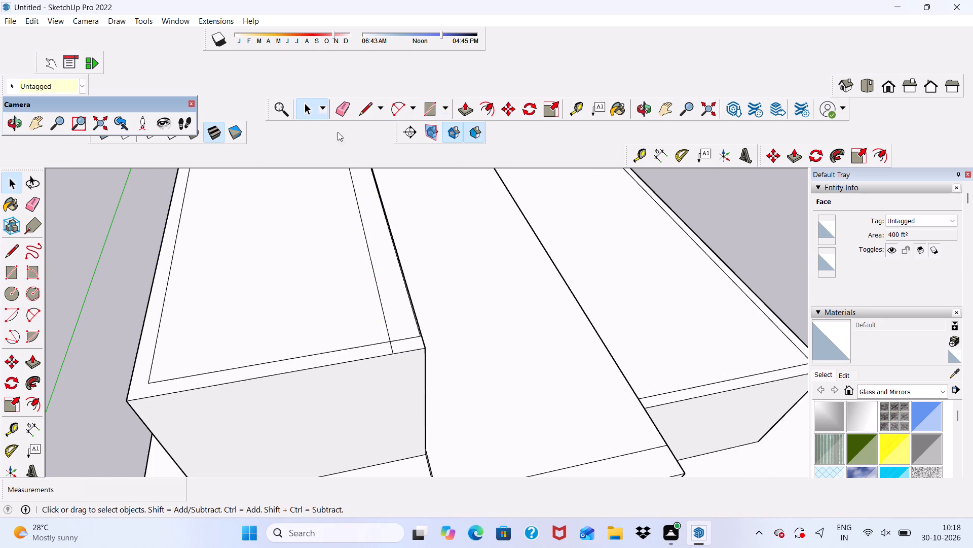
{"action": "left_click", "coordinate": [342, 100]}
{"action": "left_click_drag", "start_coordinate": [358, 213], "coordinate": [361, 239]}
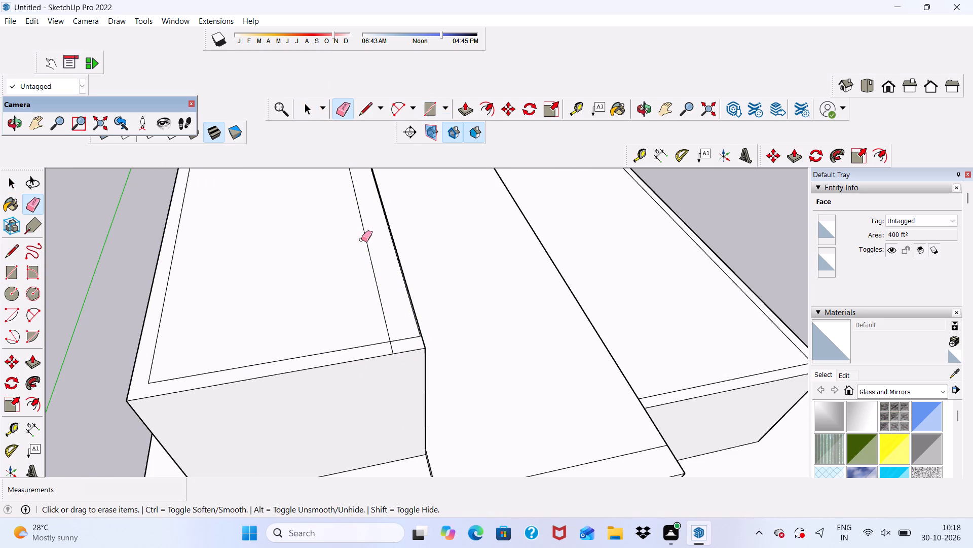
{"action": "scroll", "coordinate": [386, 307], "scroll_direction": "up", "scroll_amount": 4}
{"action": "left_click_drag", "start_coordinate": [386, 307], "coordinate": [359, 348]}
{"action": "scroll", "coordinate": [386, 381], "scroll_direction": "up", "scroll_amount": 3}
{"action": "left_click_drag", "start_coordinate": [394, 371], "coordinate": [400, 368]}
{"action": "left_click", "coordinate": [388, 330]}
{"action": "scroll", "coordinate": [384, 333], "scroll_direction": "down", "scroll_amount": 9}
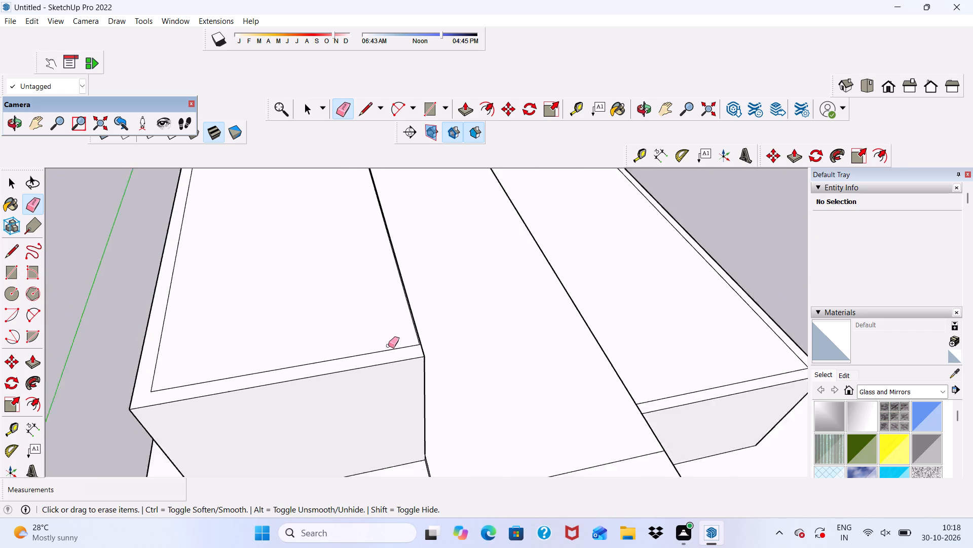
Erase the short leftover edge crossing the rear border of the tall block's roof.
{"action": "scroll", "coordinate": [388, 346], "scroll_direction": "down", "scroll_amount": 12}
{"action": "scroll", "coordinate": [381, 324], "scroll_direction": "up", "scroll_amount": 7}
{"action": "scroll", "coordinate": [342, 190], "scroll_direction": "down", "scroll_amount": 9}
{"action": "scroll", "coordinate": [310, 223], "scroll_direction": "up", "scroll_amount": 4}
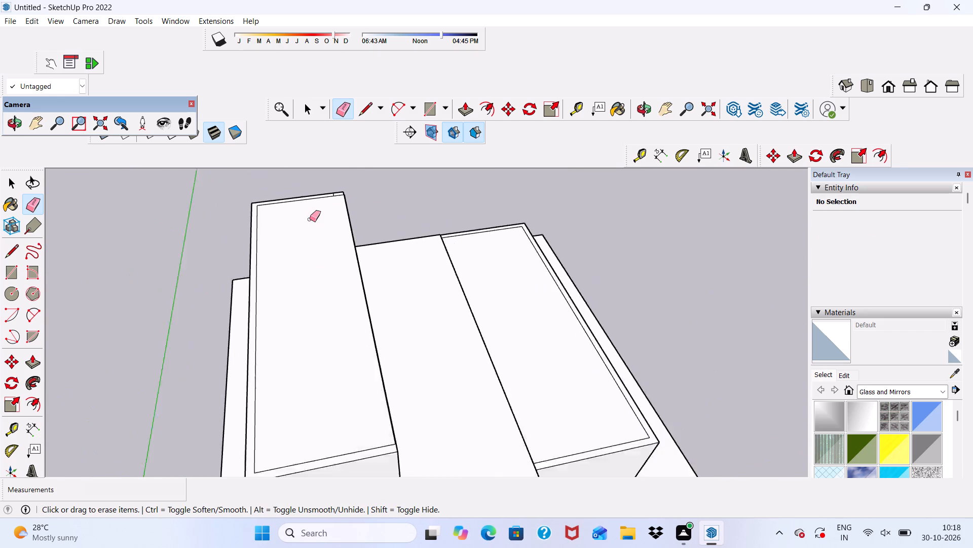
{"action": "scroll", "coordinate": [310, 219], "scroll_direction": "up", "scroll_amount": 3}
{"action": "scroll", "coordinate": [334, 197], "scroll_direction": "down", "scroll_amount": 1}
{"action": "scroll", "coordinate": [341, 189], "scroll_direction": "up", "scroll_amount": 10}
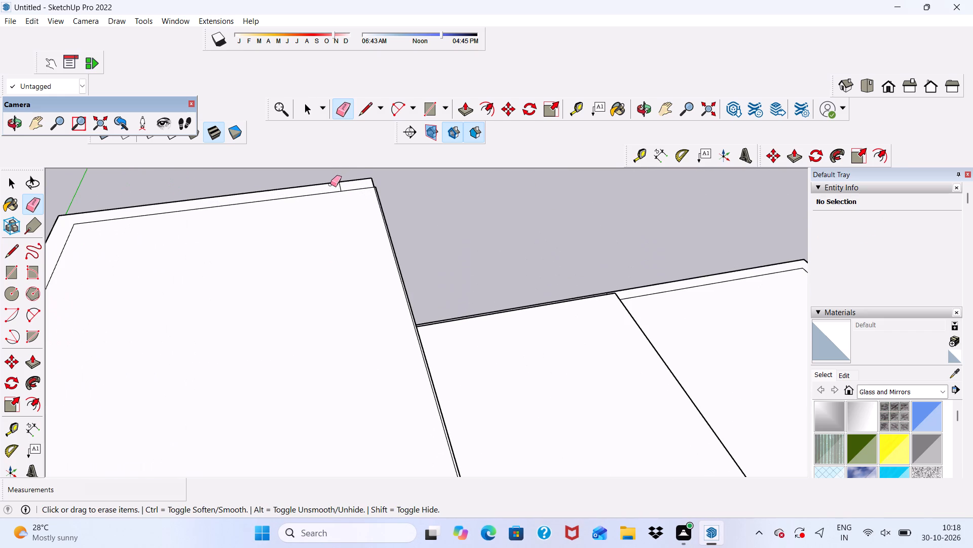
{"action": "left_click_drag", "start_coordinate": [331, 187], "coordinate": [348, 186]}
{"action": "scroll", "coordinate": [345, 210], "scroll_direction": "down", "scroll_amount": 1}
Examine the tall block's closed roof and its border edges from the passage side, the outer side and the front.
{"action": "middle_click_drag", "start_coordinate": [345, 210], "coordinate": [340, 214]}
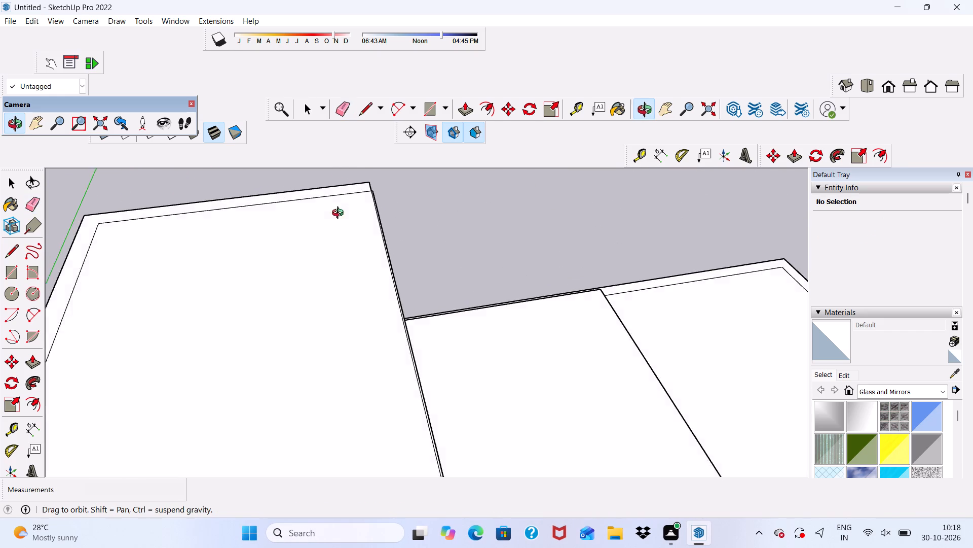
{"action": "middle_click_drag", "start_coordinate": [340, 214], "coordinate": [257, 194]}
{"action": "scroll", "coordinate": [295, 281], "scroll_direction": "up", "scroll_amount": 16}
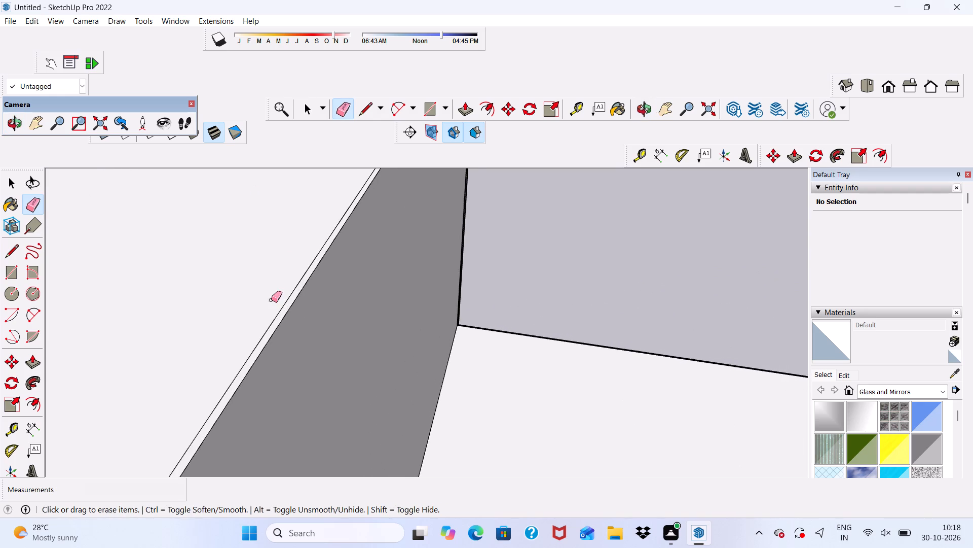
{"action": "middle_click_drag", "start_coordinate": [271, 300], "coordinate": [348, 237]}
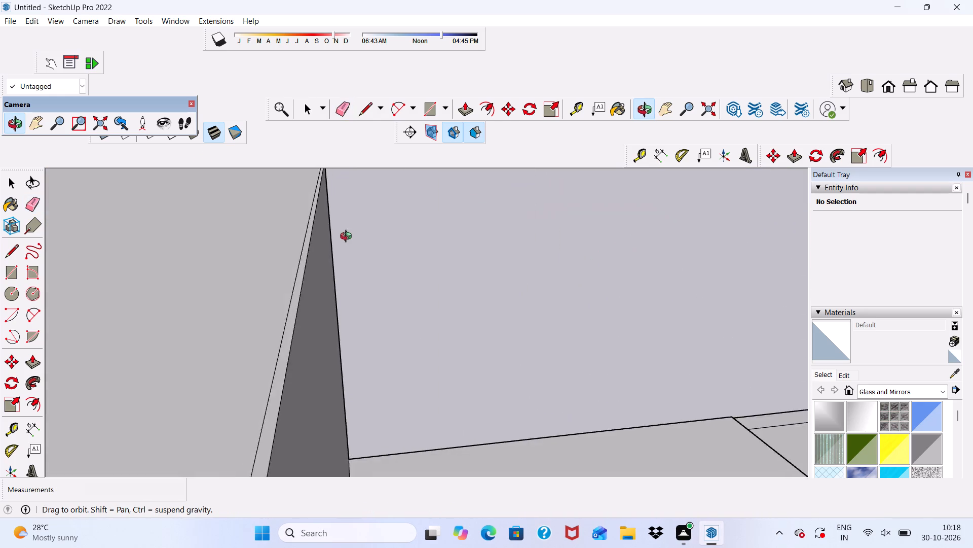
{"action": "middle_click_drag", "start_coordinate": [348, 237], "coordinate": [469, 227]}
{"action": "scroll", "coordinate": [469, 228], "scroll_direction": "up", "scroll_amount": 1}
{"action": "scroll", "coordinate": [445, 237], "scroll_direction": "down", "scroll_amount": 12}
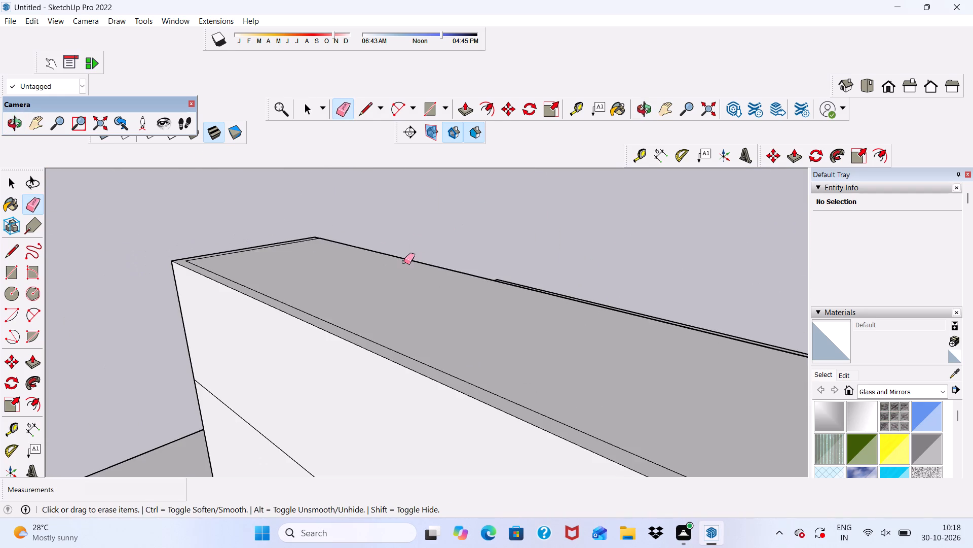
{"action": "key", "text": "space"}
{"action": "scroll", "coordinate": [404, 262], "scroll_direction": "down", "scroll_amount": 7}
{"action": "middle_click_drag", "start_coordinate": [392, 321], "coordinate": [248, 306]}
{"action": "middle_click_drag", "start_coordinate": [283, 326], "coordinate": [280, 302]}
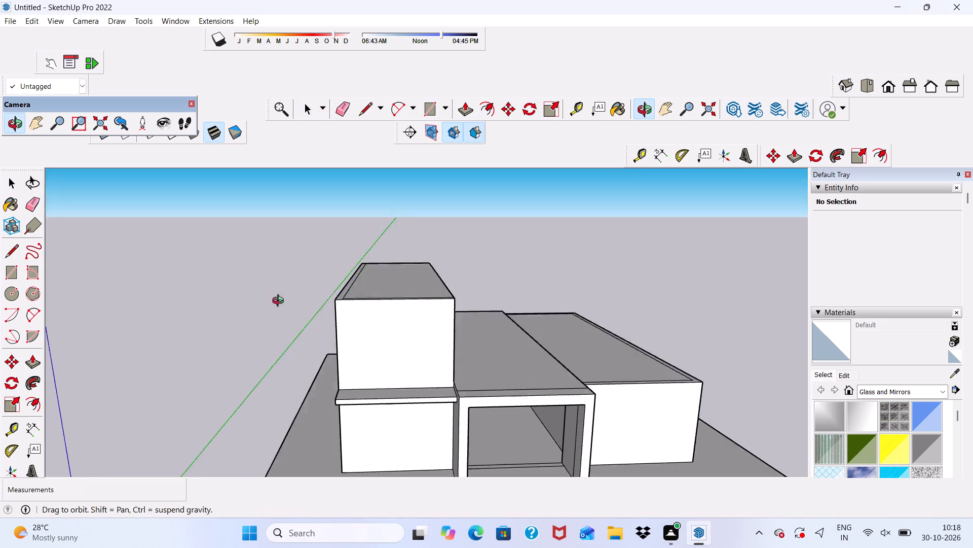
Push/Pull the border face around the tall block's roof up 1' 9 1/8".
{"action": "middle_click_drag", "start_coordinate": [280, 302], "coordinate": [270, 265]}
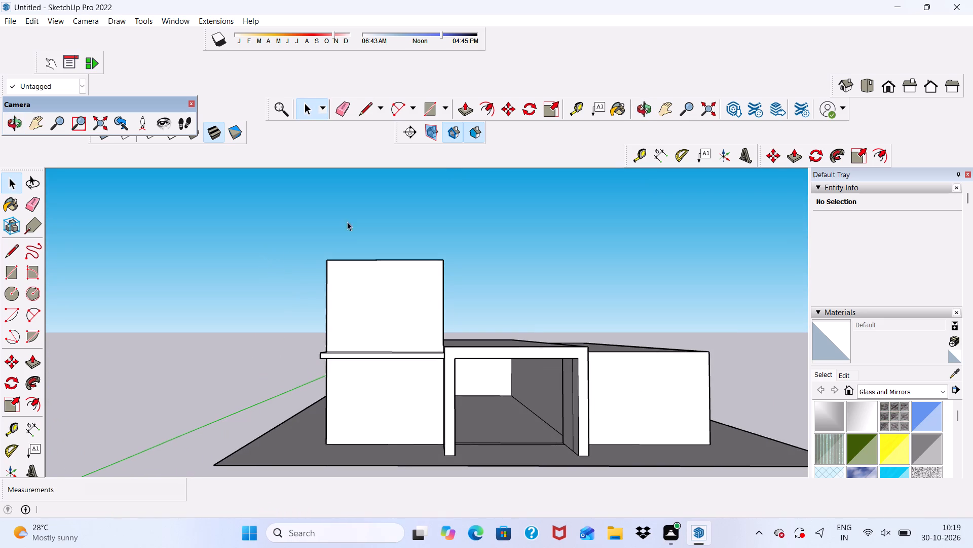
{"action": "scroll", "coordinate": [340, 267], "scroll_direction": "up", "scroll_amount": 3}
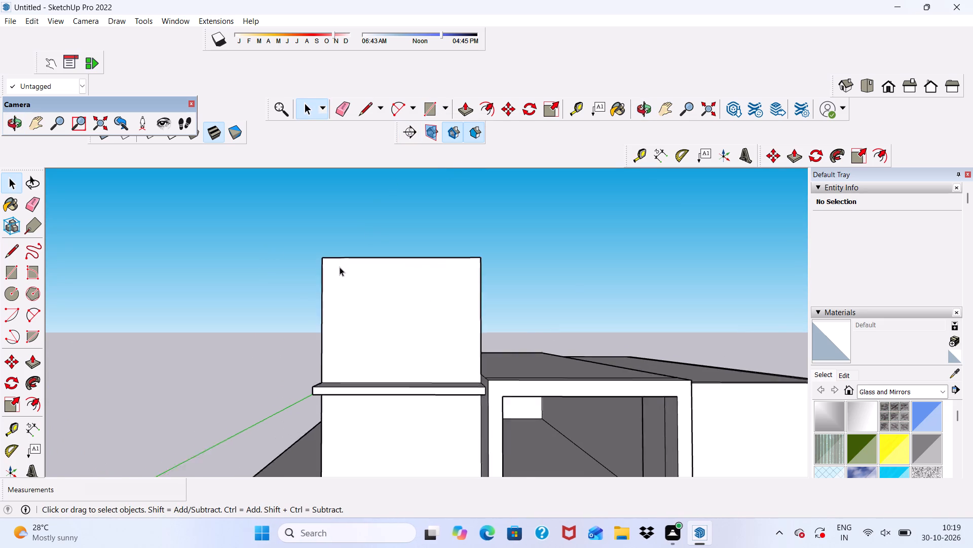
{"action": "scroll", "coordinate": [340, 267], "scroll_direction": "up", "scroll_amount": 2}
{"action": "scroll", "coordinate": [339, 266], "scroll_direction": "down", "scroll_amount": 1}
{"action": "middle_click_drag", "start_coordinate": [339, 266], "coordinate": [332, 310]}
{"action": "middle_click_drag", "start_coordinate": [355, 279], "coordinate": [339, 401]}
{"action": "scroll", "coordinate": [341, 215], "scroll_direction": "up", "scroll_amount": 7}
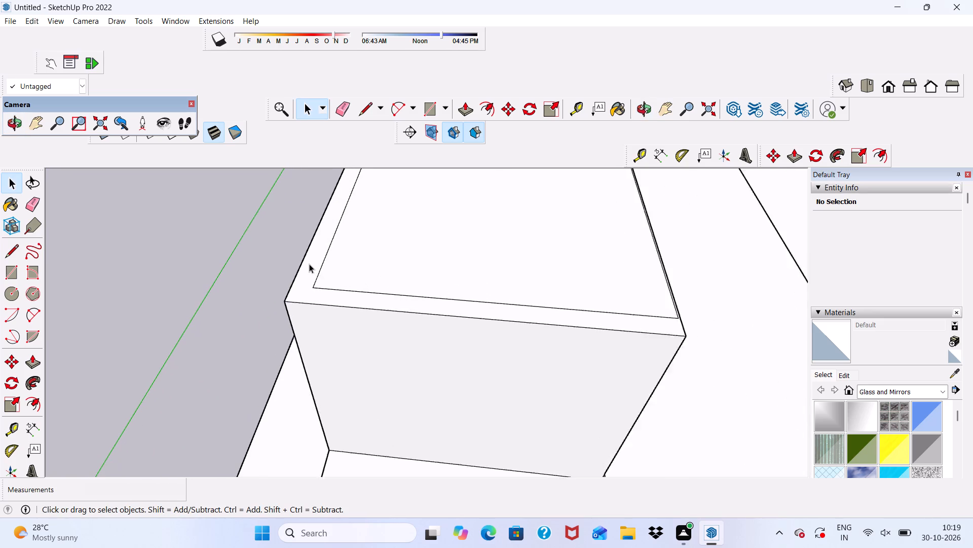
{"action": "scroll", "coordinate": [309, 264], "scroll_direction": "up", "scroll_amount": 1}
{"action": "left_click", "coordinate": [300, 291]}
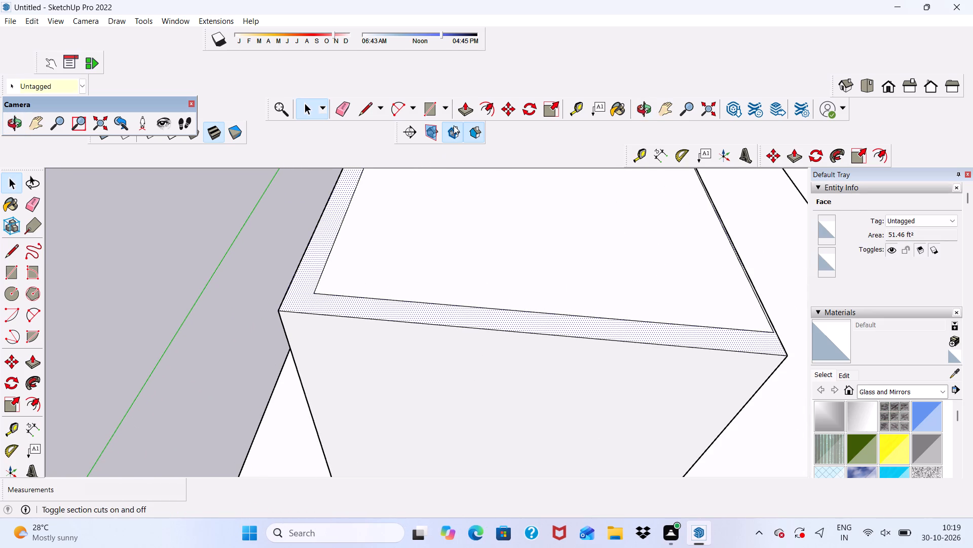
{"action": "left_click", "coordinate": [460, 111]}
{"action": "left_click", "coordinate": [323, 302]}
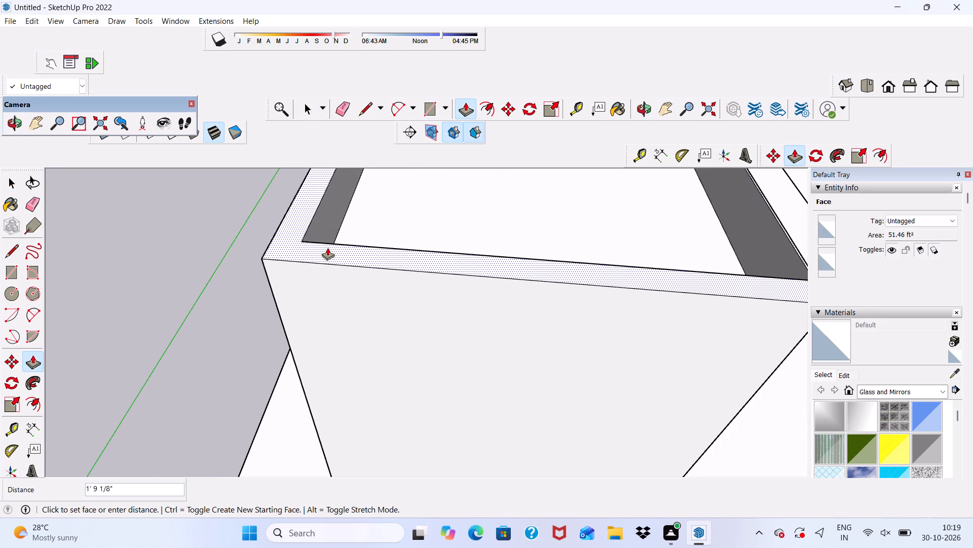
{"action": "left_click", "coordinate": [327, 248]}
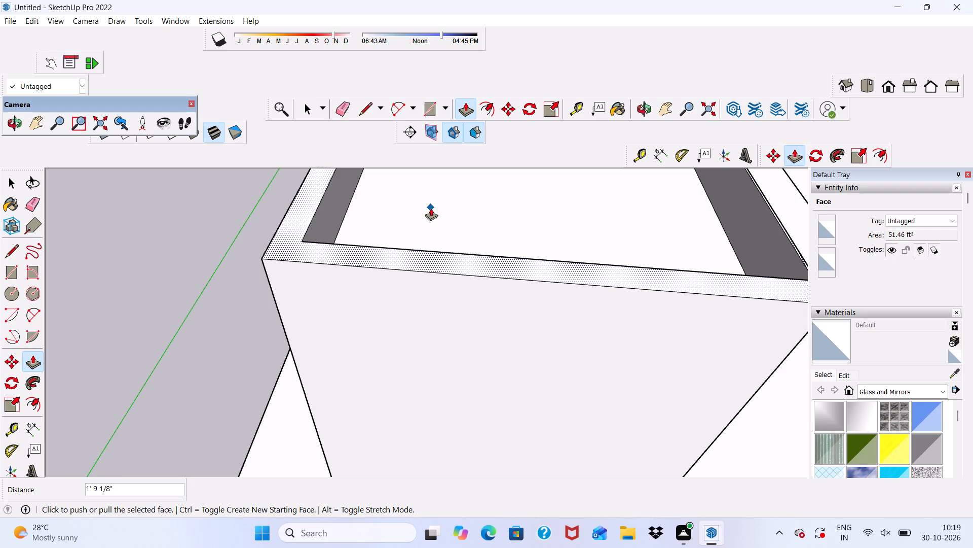
Push/Pull the recessed inner roof face of the tall block up 1' 9 1/8", level with its border.
{"action": "scroll", "coordinate": [367, 230], "scroll_direction": "down", "scroll_amount": 11}
{"action": "scroll", "coordinate": [419, 224], "scroll_direction": "up", "scroll_amount": 4}
{"action": "key", "text": "space"}
{"action": "left_click", "coordinate": [419, 224]}
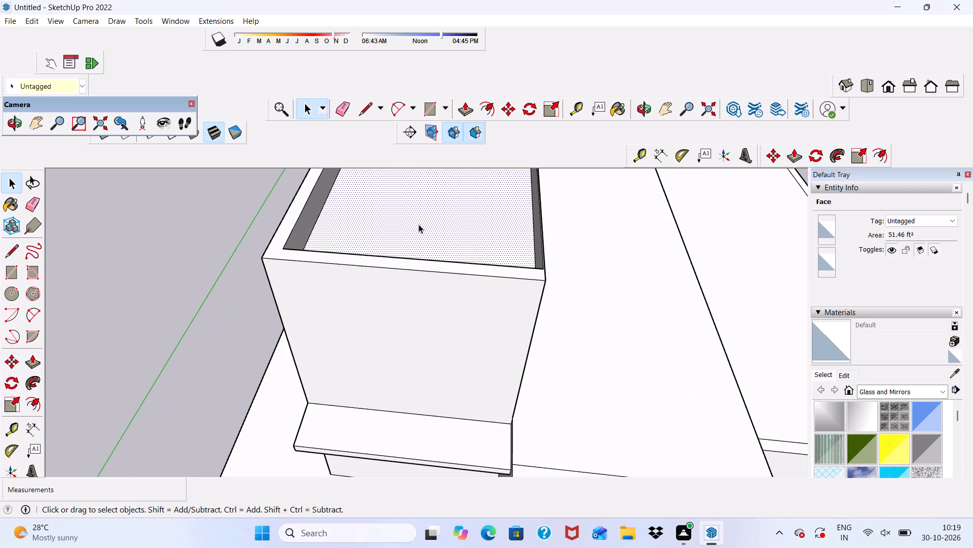
{"action": "left_click", "coordinate": [464, 110]}
{"action": "left_click", "coordinate": [411, 219]}
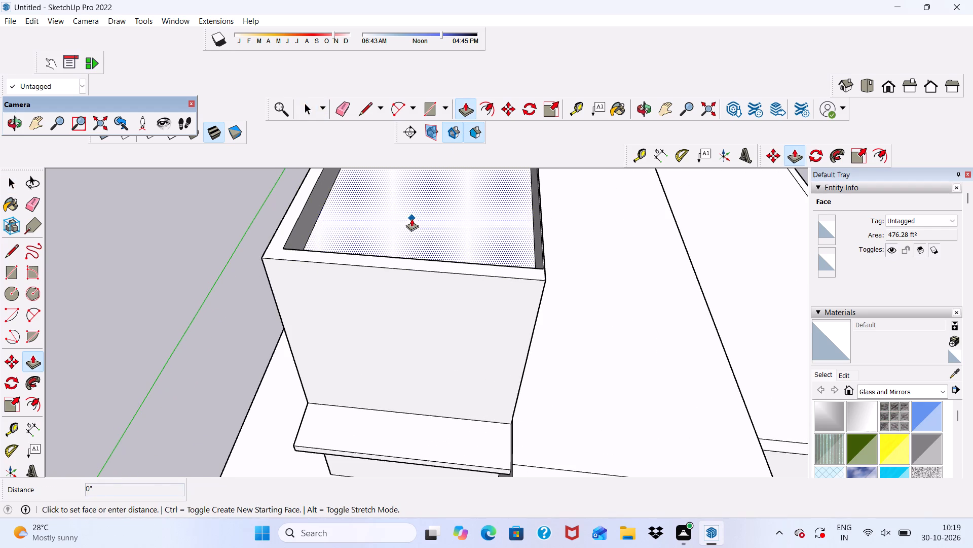
{"action": "left_click", "coordinate": [286, 251]}
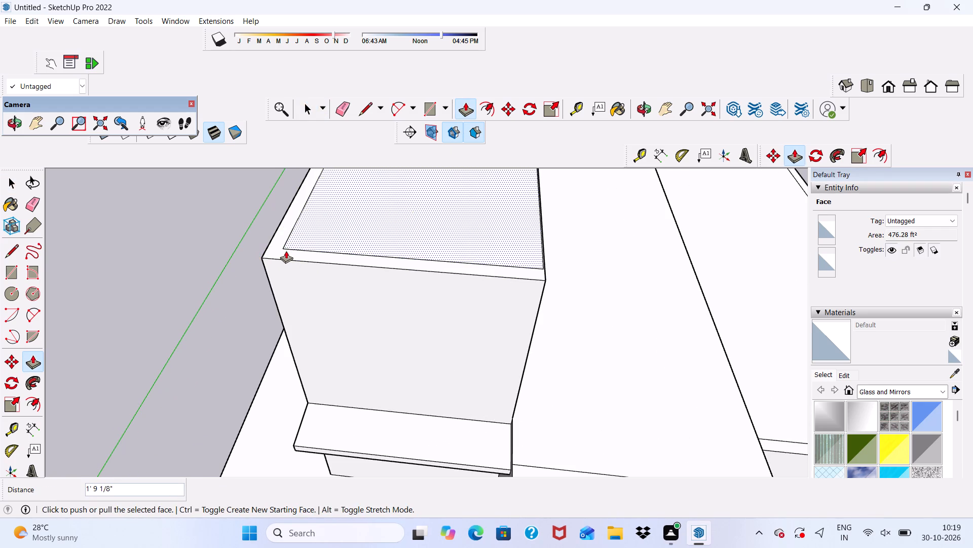
Draw a full-width rectangle about 2' 5" high along the top of the tall block's front wall.
{"action": "scroll", "coordinate": [286, 251], "scroll_direction": "down", "scroll_amount": 5}
{"action": "middle_click_drag", "start_coordinate": [289, 276], "coordinate": [322, 163]}
{"action": "key", "text": "space"}
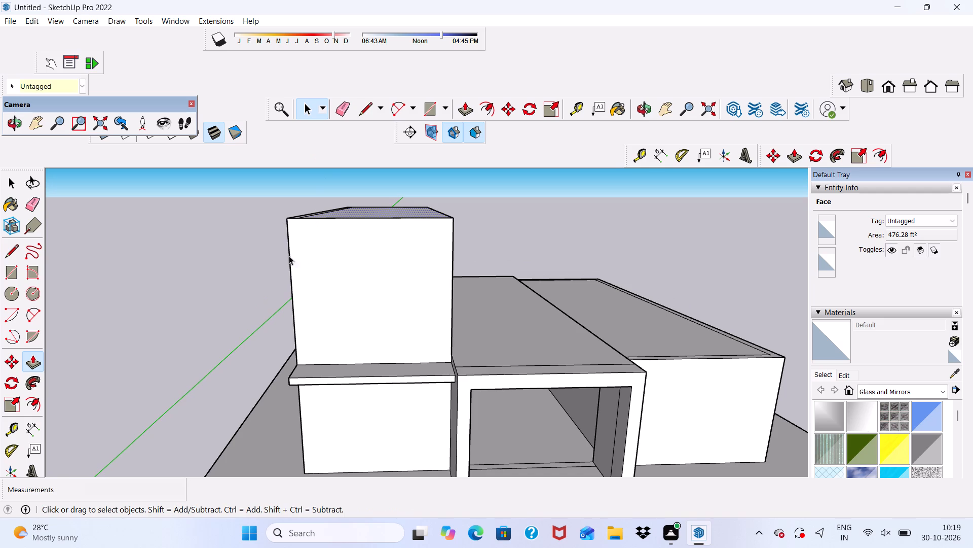
{"action": "left_click", "coordinate": [238, 261]}
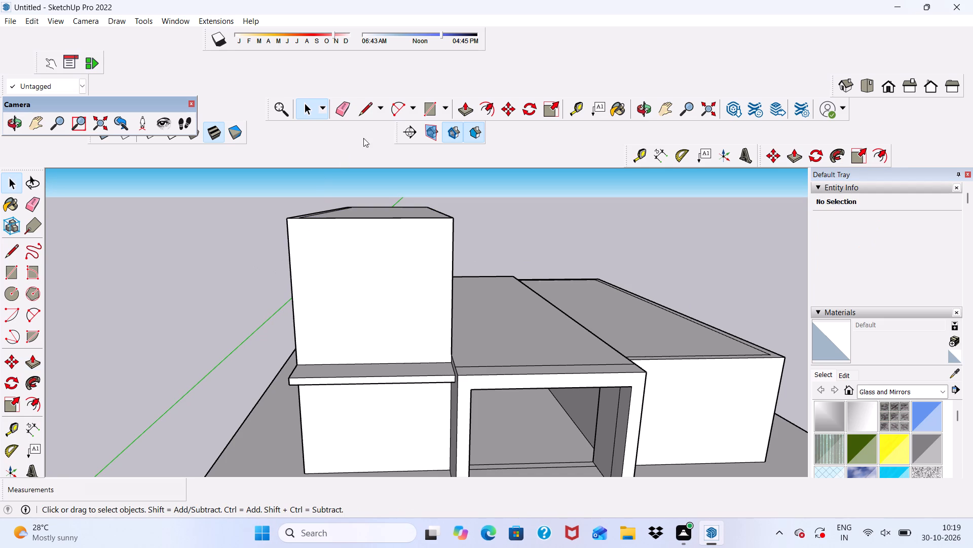
{"action": "left_click", "coordinate": [432, 111]}
{"action": "scroll", "coordinate": [397, 193], "scroll_direction": "up", "scroll_amount": 1}
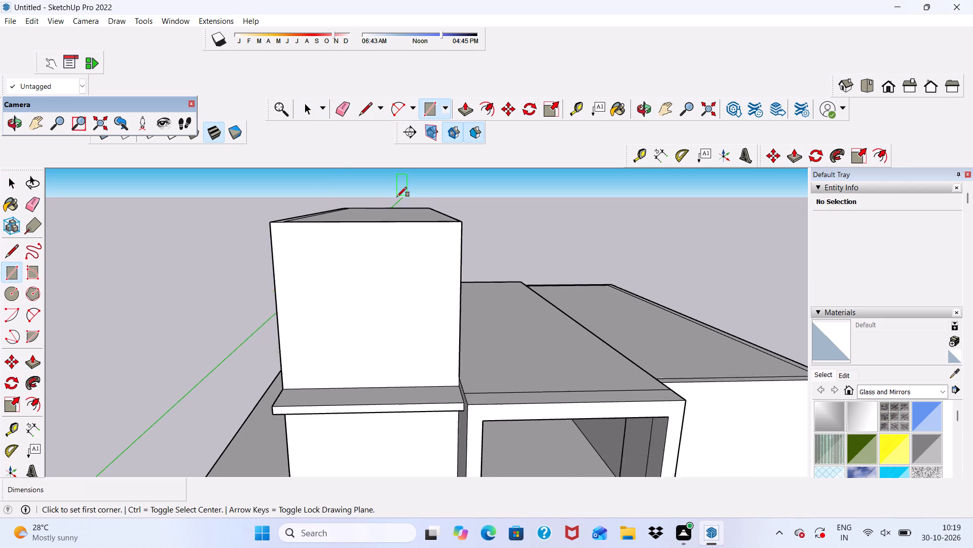
{"action": "scroll", "coordinate": [397, 197], "scroll_direction": "up", "scroll_amount": 2}
{"action": "left_click", "coordinate": [482, 231]}
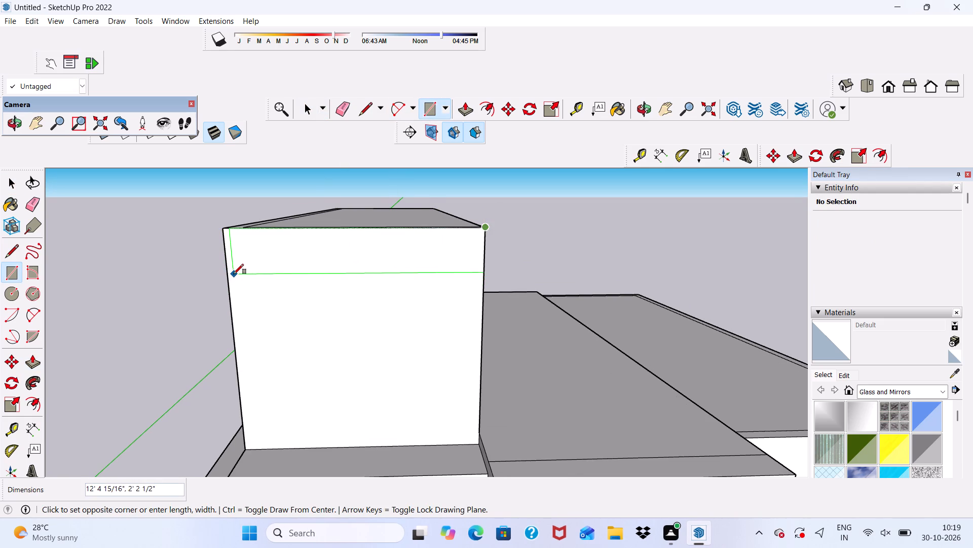
{"action": "scroll", "coordinate": [223, 257], "scroll_direction": "down", "scroll_amount": 6}
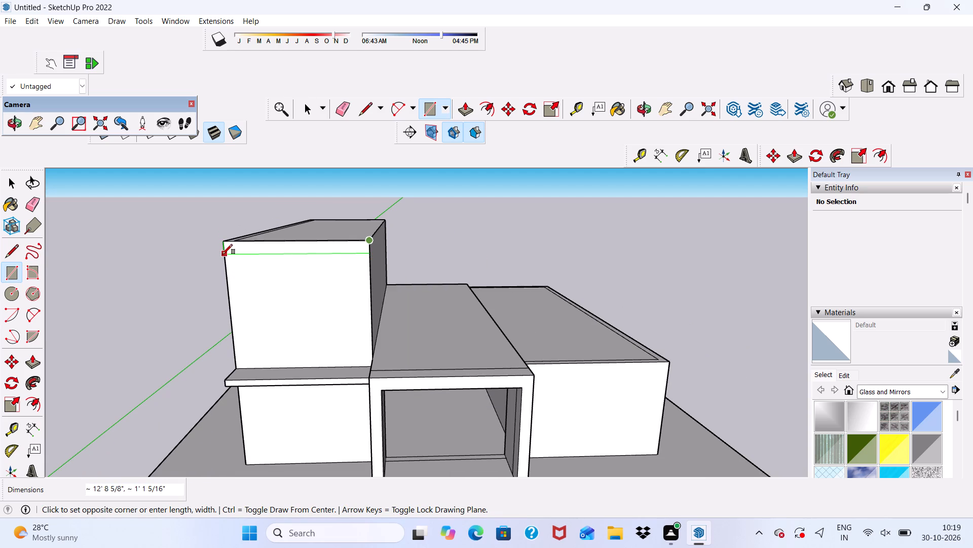
{"action": "scroll", "coordinate": [220, 263], "scroll_direction": "up", "scroll_amount": 3}
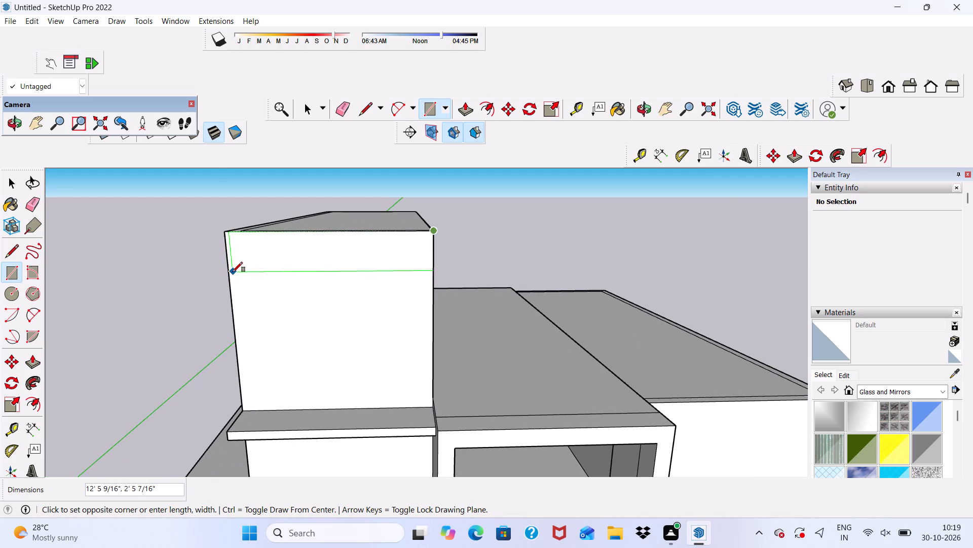
{"action": "left_click", "coordinate": [229, 275]}
Draw a narrow rectangle on the entrance roof beside the tall block, from the frame's front edge back to the block's wall.
{"action": "scroll", "coordinate": [232, 276], "scroll_direction": "down", "scroll_amount": 4}
{"action": "middle_click_drag", "start_coordinate": [252, 309], "coordinate": [290, 309]}
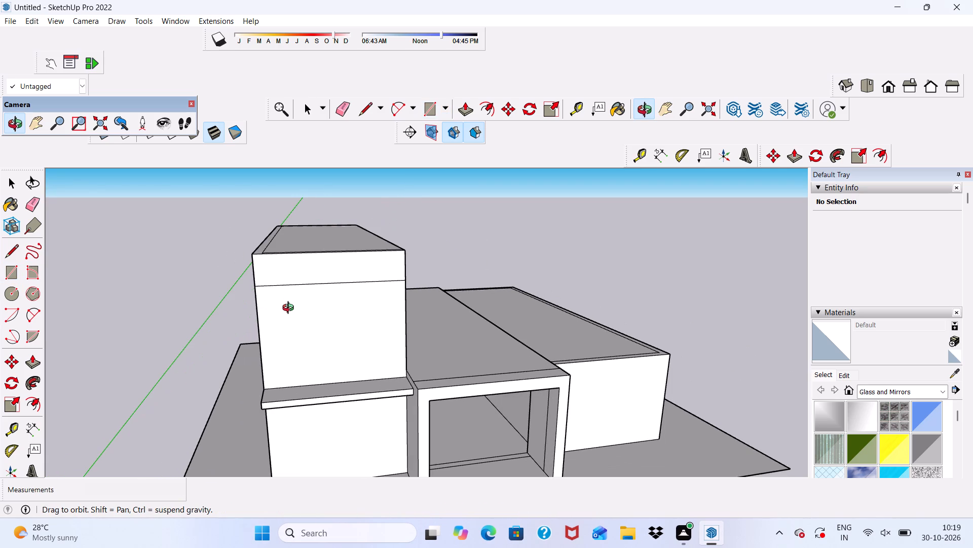
{"action": "middle_click_drag", "start_coordinate": [290, 309], "coordinate": [280, 317]}
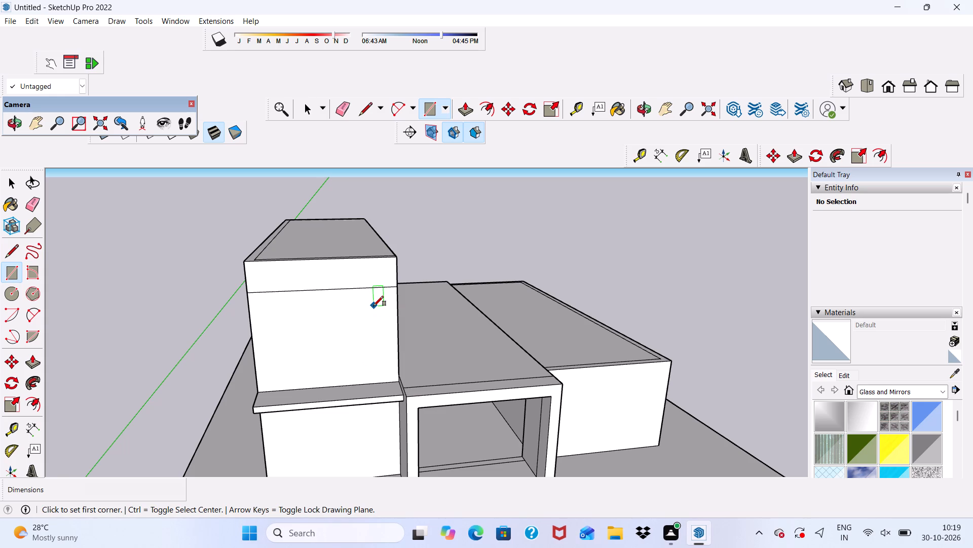
{"action": "scroll", "coordinate": [286, 192], "scroll_direction": "up", "scroll_amount": 2}
{"action": "scroll", "coordinate": [305, 323], "scroll_direction": "down", "scroll_amount": 7}
{"action": "middle_click_drag", "start_coordinate": [382, 322], "coordinate": [376, 390]}
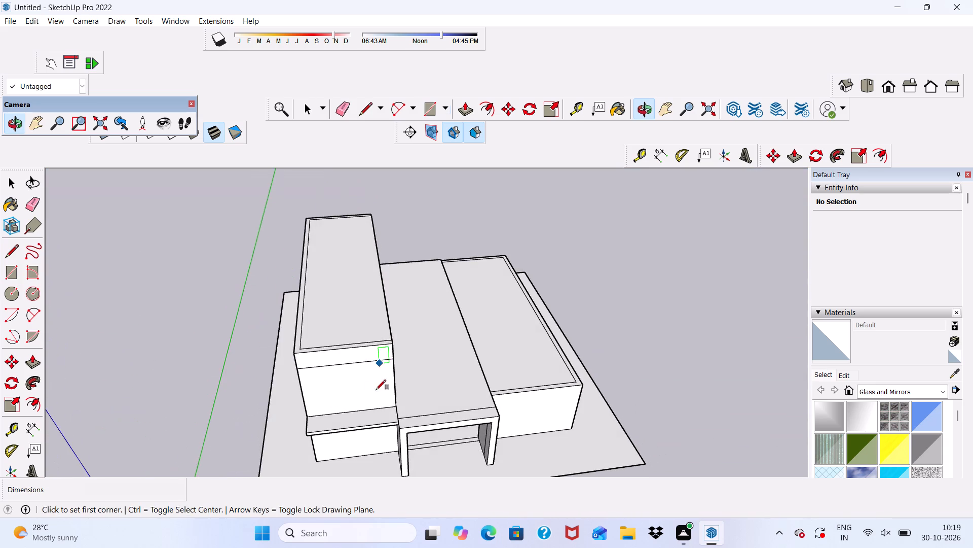
{"action": "scroll", "coordinate": [409, 426], "scroll_direction": "up", "scroll_amount": 14}
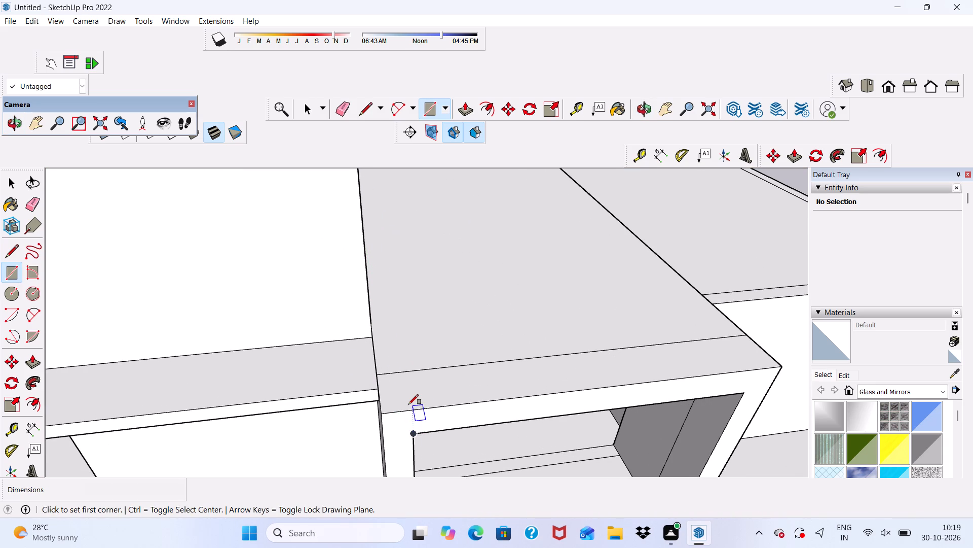
{"action": "left_click", "coordinate": [414, 408]}
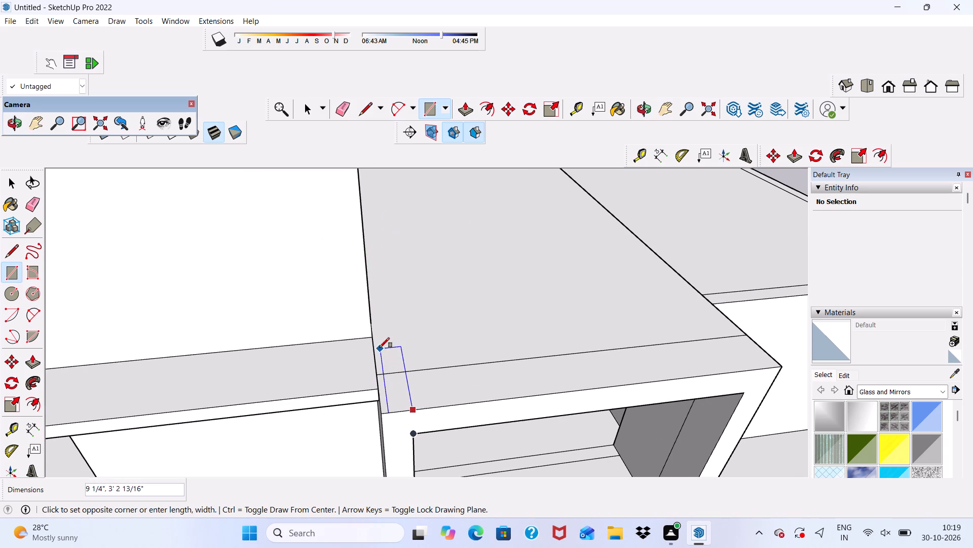
{"action": "scroll", "coordinate": [374, 331], "scroll_direction": "up", "scroll_amount": 4}
{"action": "left_click", "coordinate": [374, 331]}
{"action": "scroll", "coordinate": [374, 331], "scroll_direction": "down", "scroll_amount": 4}
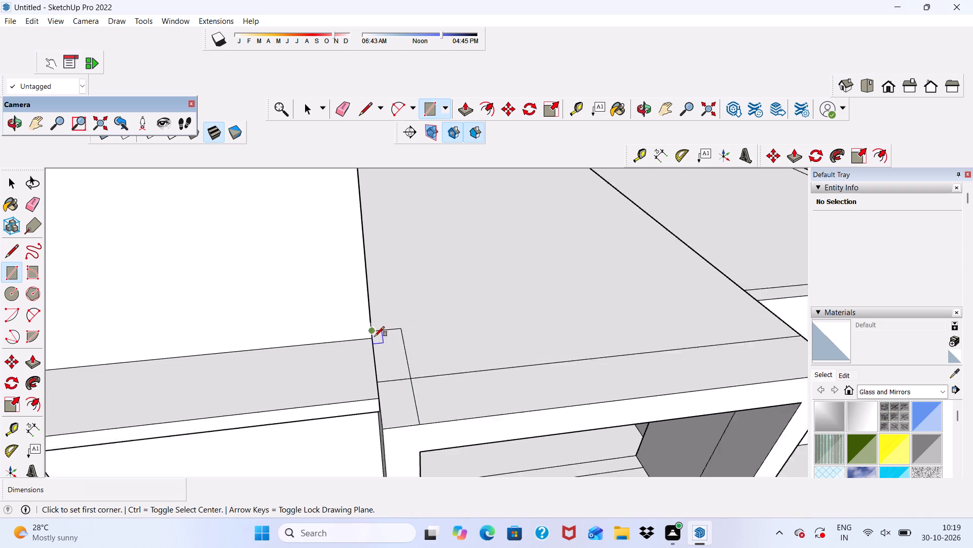
{"action": "scroll", "coordinate": [375, 336], "scroll_direction": "down", "scroll_amount": 2}
{"action": "key", "text": "space"}
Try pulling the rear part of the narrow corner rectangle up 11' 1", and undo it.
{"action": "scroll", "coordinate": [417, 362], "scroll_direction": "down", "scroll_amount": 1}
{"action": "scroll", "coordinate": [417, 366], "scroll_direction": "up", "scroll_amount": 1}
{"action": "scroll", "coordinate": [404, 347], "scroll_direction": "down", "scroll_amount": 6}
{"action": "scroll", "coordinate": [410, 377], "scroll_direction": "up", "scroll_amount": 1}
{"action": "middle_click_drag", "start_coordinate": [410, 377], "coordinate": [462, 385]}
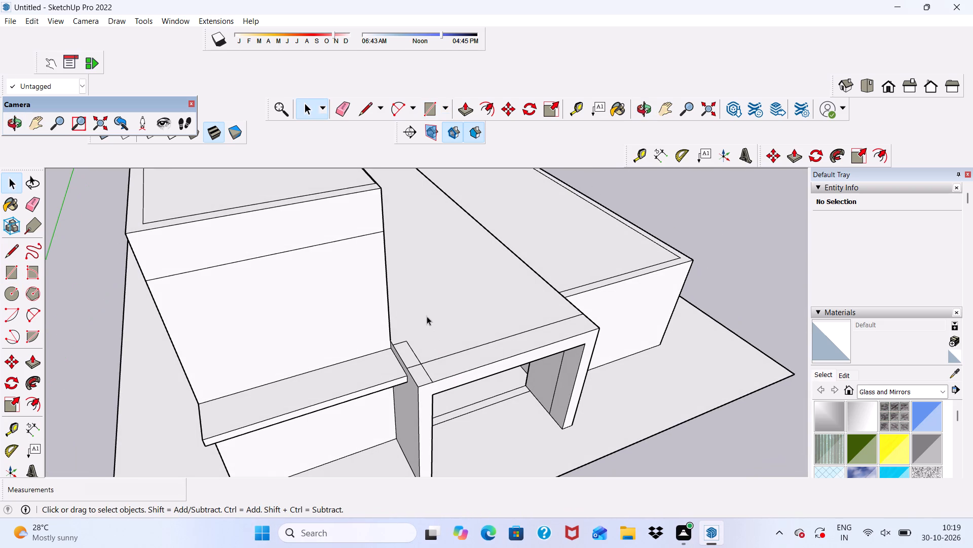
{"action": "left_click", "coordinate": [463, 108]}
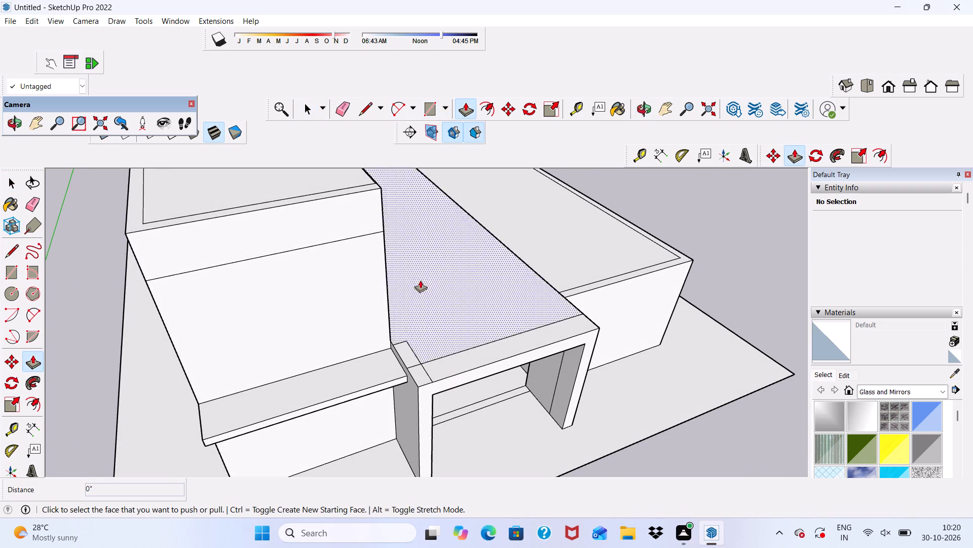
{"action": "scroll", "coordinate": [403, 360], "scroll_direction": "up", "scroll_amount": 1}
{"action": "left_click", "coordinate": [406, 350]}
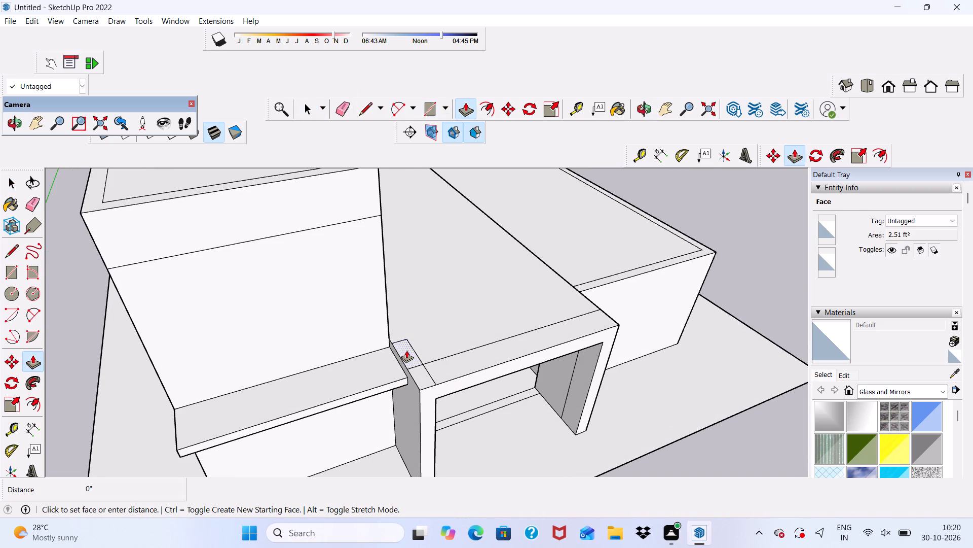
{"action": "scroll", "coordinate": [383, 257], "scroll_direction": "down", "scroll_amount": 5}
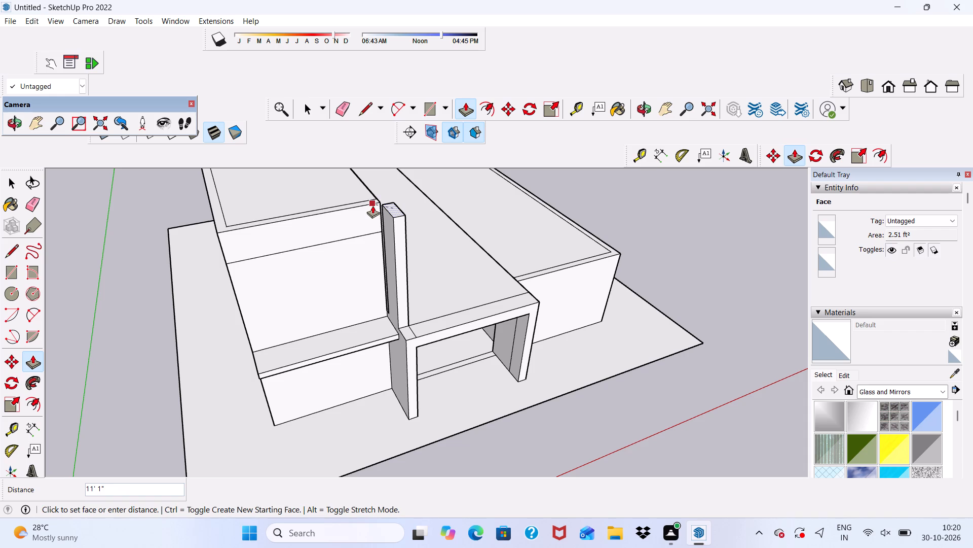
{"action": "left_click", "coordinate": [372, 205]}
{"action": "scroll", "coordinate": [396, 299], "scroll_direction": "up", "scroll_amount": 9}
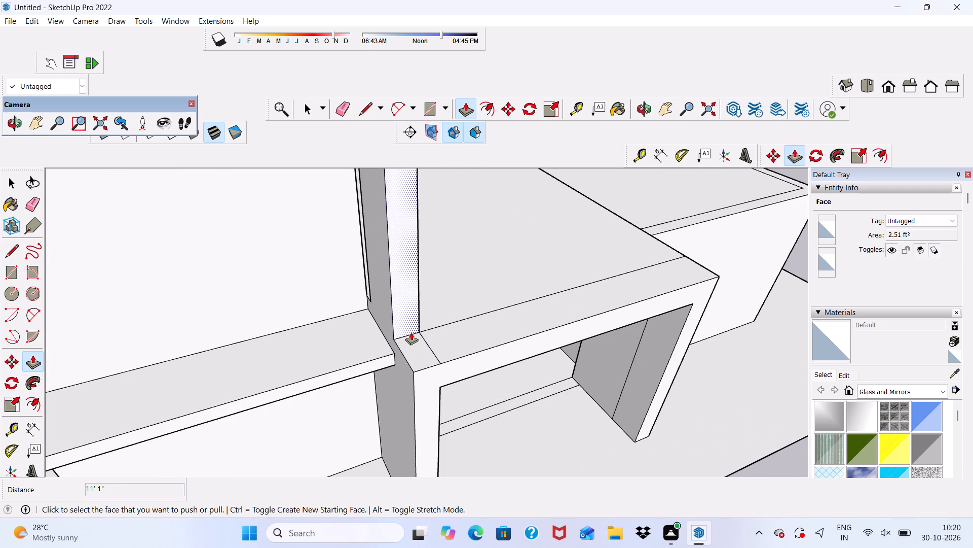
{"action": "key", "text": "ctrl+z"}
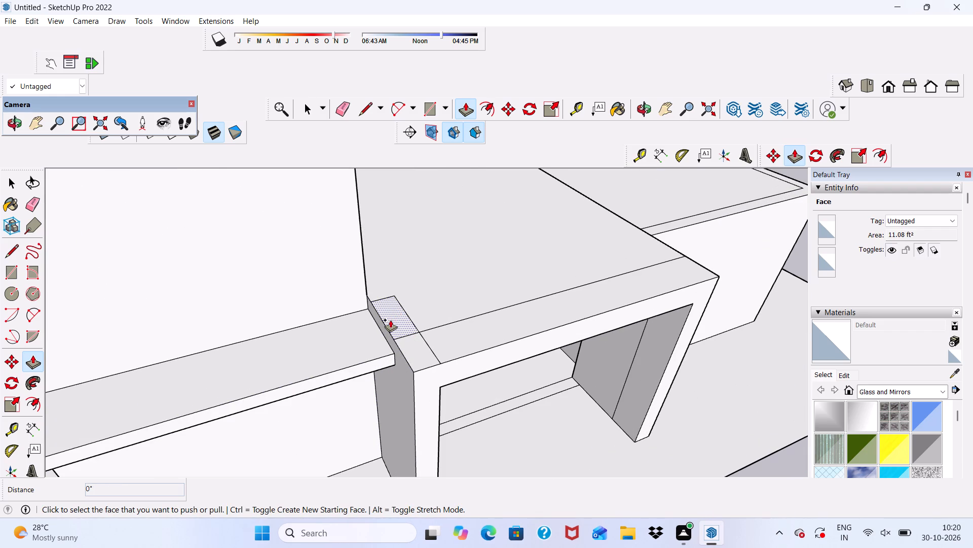
Push/Pull the rear part of the narrow corner rectangle up 11' 1" as a new starting face.
{"action": "left_click", "coordinate": [392, 320]}
{"action": "scroll", "coordinate": [351, 244], "scroll_direction": "down", "scroll_amount": 11}
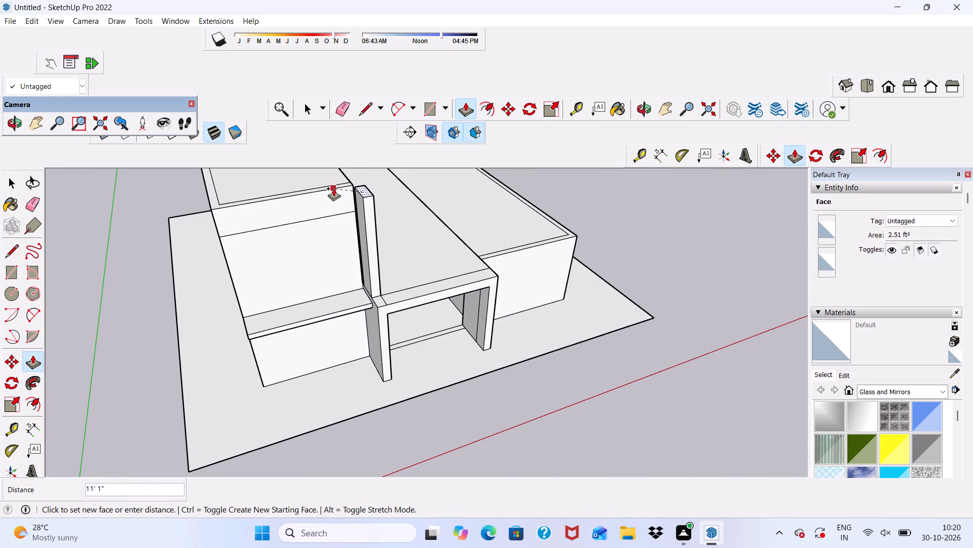
{"action": "left_click", "coordinate": [333, 188]}
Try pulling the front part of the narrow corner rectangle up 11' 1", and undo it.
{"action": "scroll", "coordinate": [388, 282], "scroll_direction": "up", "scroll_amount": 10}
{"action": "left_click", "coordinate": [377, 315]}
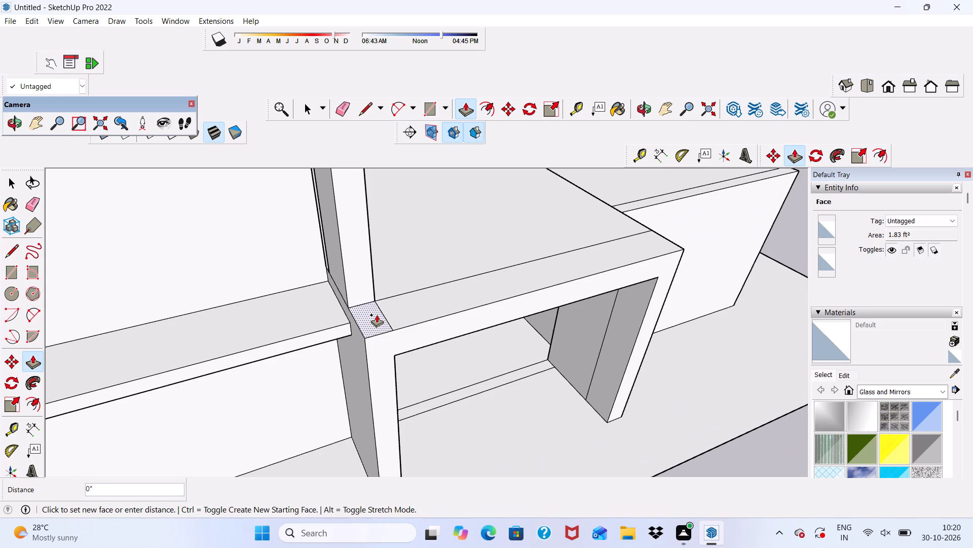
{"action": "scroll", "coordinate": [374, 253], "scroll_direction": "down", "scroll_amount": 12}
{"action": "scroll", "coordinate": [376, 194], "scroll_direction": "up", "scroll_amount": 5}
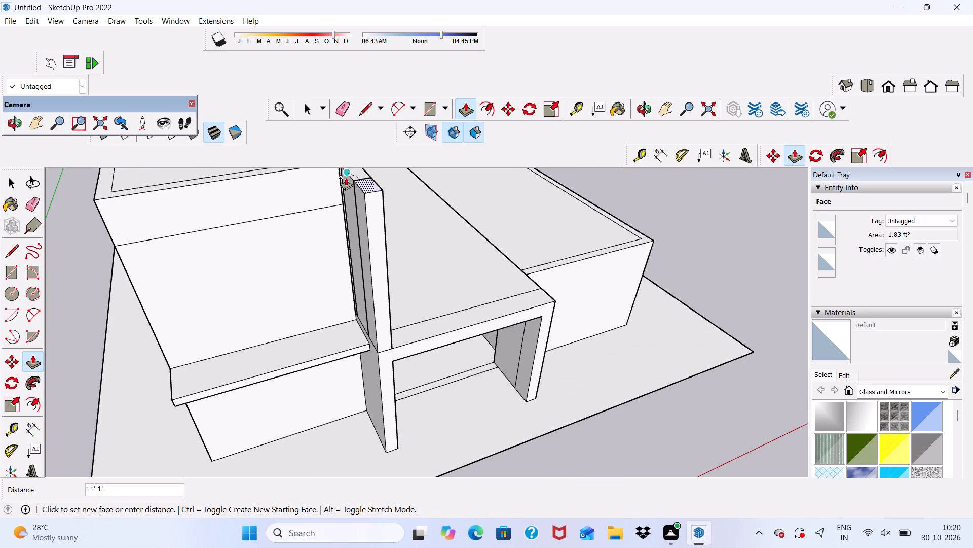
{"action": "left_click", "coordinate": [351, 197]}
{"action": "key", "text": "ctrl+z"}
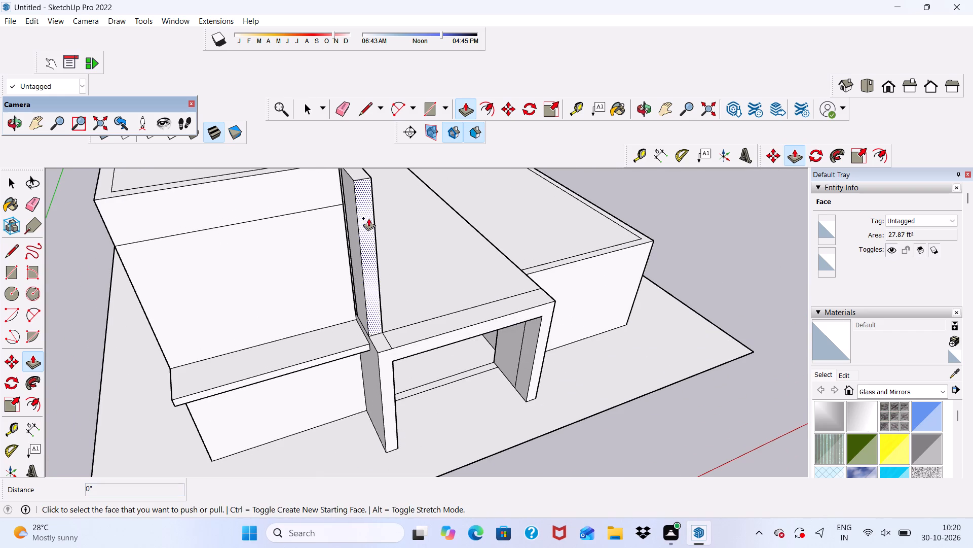
Push/Pull the front part of the narrow corner rectangle up 11' 1" as a new starting face, level with the rear part.
{"action": "scroll", "coordinate": [379, 340], "scroll_direction": "up", "scroll_amount": 4}
{"action": "left_click", "coordinate": [380, 341]}
{"action": "scroll", "coordinate": [354, 247], "scroll_direction": "down", "scroll_amount": 11}
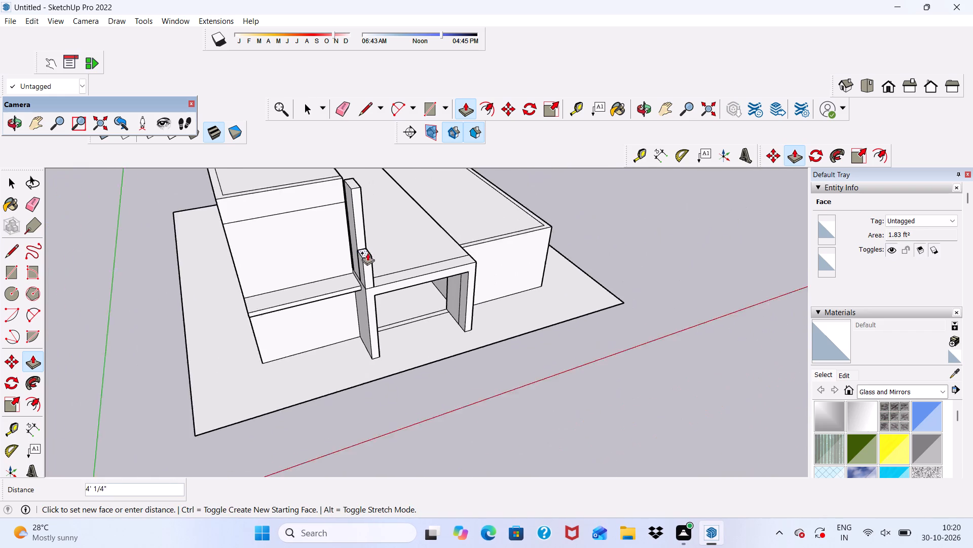
{"action": "scroll", "coordinate": [367, 253], "scroll_direction": "down", "scroll_amount": 1}
{"action": "scroll", "coordinate": [357, 170], "scroll_direction": "up", "scroll_amount": 15}
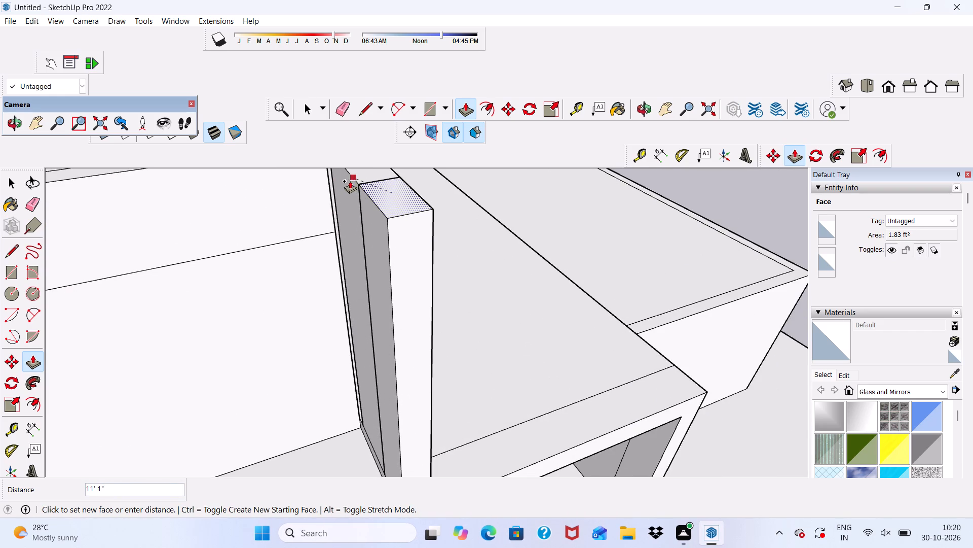
{"action": "left_click", "coordinate": [350, 181]}
Push/Pull the rear face of the tall post 2' 3/4" back along the upper-storey side block.
{"action": "scroll", "coordinate": [337, 203], "scroll_direction": "down", "scroll_amount": 7}
{"action": "scroll", "coordinate": [410, 264], "scroll_direction": "down", "scroll_amount": 1}
{"action": "middle_click_drag", "start_coordinate": [414, 285], "coordinate": [21, 251]}
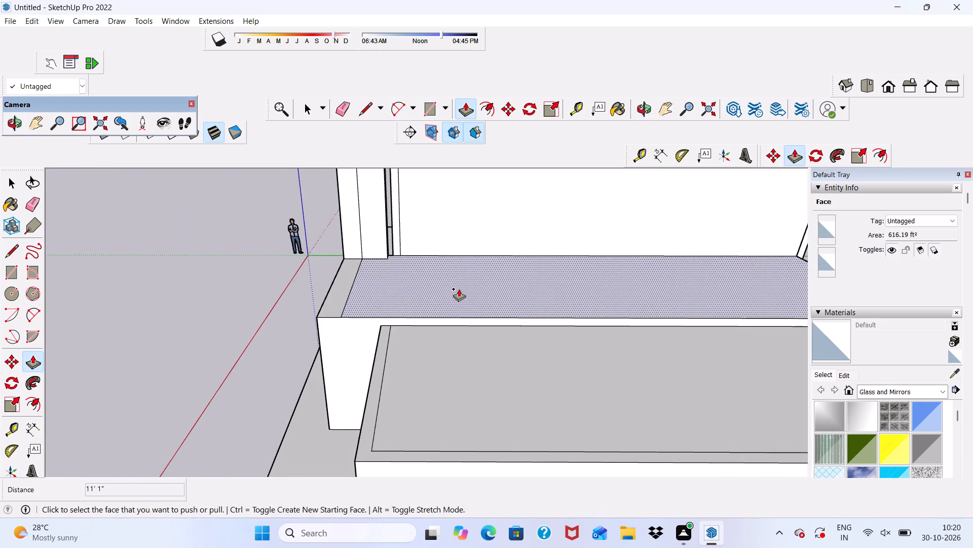
{"action": "middle_click_drag", "start_coordinate": [459, 289], "coordinate": [244, 331]}
{"action": "scroll", "coordinate": [423, 200], "scroll_direction": "up", "scroll_amount": 10}
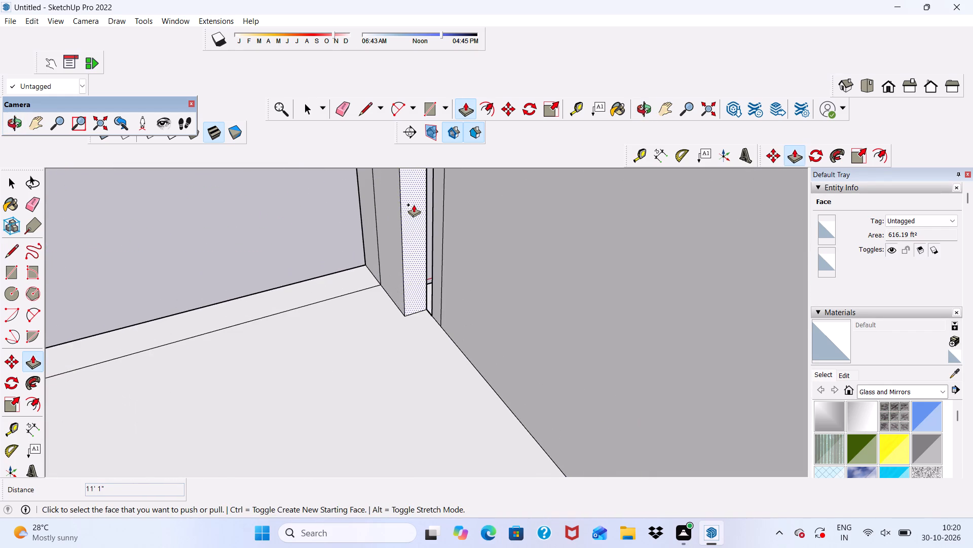
{"action": "left_click", "coordinate": [414, 204]}
{"action": "left_click", "coordinate": [462, 203]}
{"action": "scroll", "coordinate": [438, 202], "scroll_direction": "down", "scroll_amount": 12}
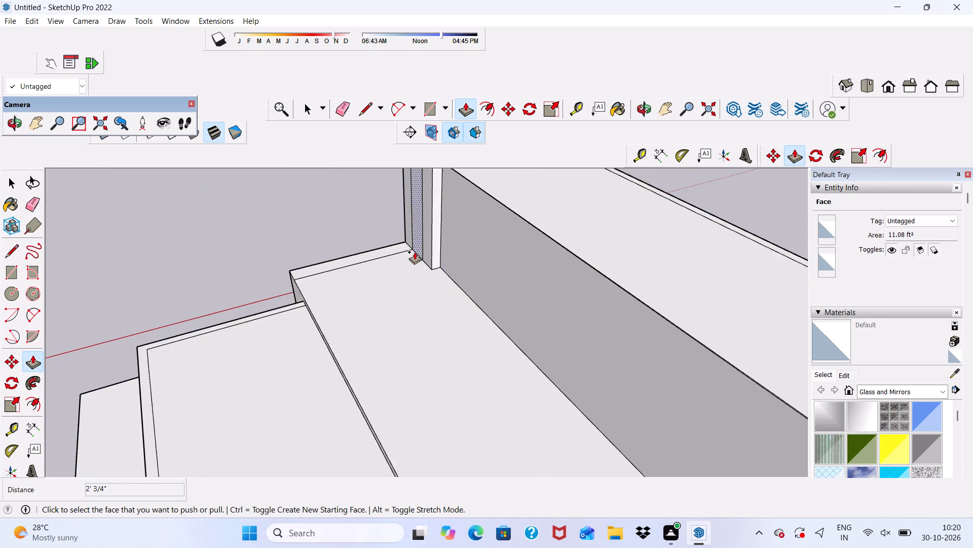
{"action": "scroll", "coordinate": [415, 252], "scroll_direction": "down", "scroll_amount": 2}
Erase the vertical dividing edges on the post's side facing the roof overhang.
{"action": "middle_click_drag", "start_coordinate": [415, 254], "coordinate": [732, 324]}
{"action": "middle_click_drag", "start_coordinate": [447, 309], "coordinate": [778, 207]}
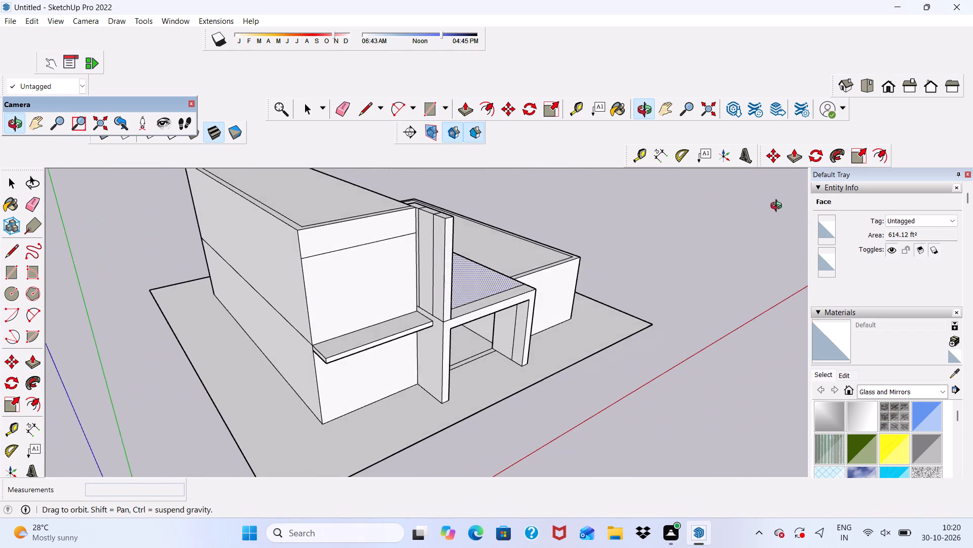
{"action": "middle_click_drag", "start_coordinate": [778, 207], "coordinate": [779, 208]}
{"action": "scroll", "coordinate": [444, 245], "scroll_direction": "up", "scroll_amount": 6}
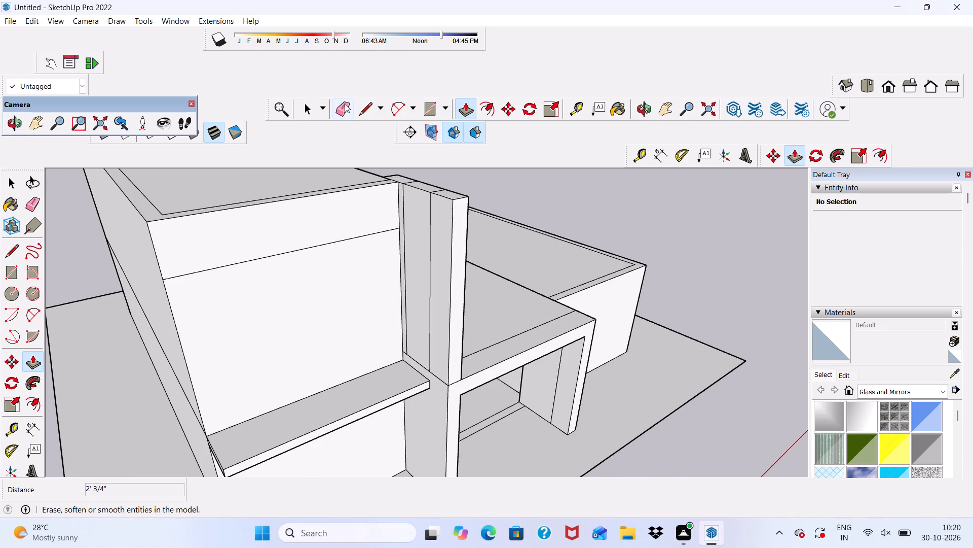
{"action": "left_click", "coordinate": [345, 102]}
{"action": "scroll", "coordinate": [395, 218], "scroll_direction": "up", "scroll_amount": 3}
{"action": "left_click", "coordinate": [403, 222]}
{"action": "left_click_drag", "start_coordinate": [409, 226], "coordinate": [410, 233]}
{"action": "left_click", "coordinate": [410, 233]}
{"action": "left_click_drag", "start_coordinate": [410, 235], "coordinate": [410, 248]}
{"action": "left_click", "coordinate": [410, 248]}
{"action": "left_click_drag", "start_coordinate": [409, 249], "coordinate": [405, 255]}
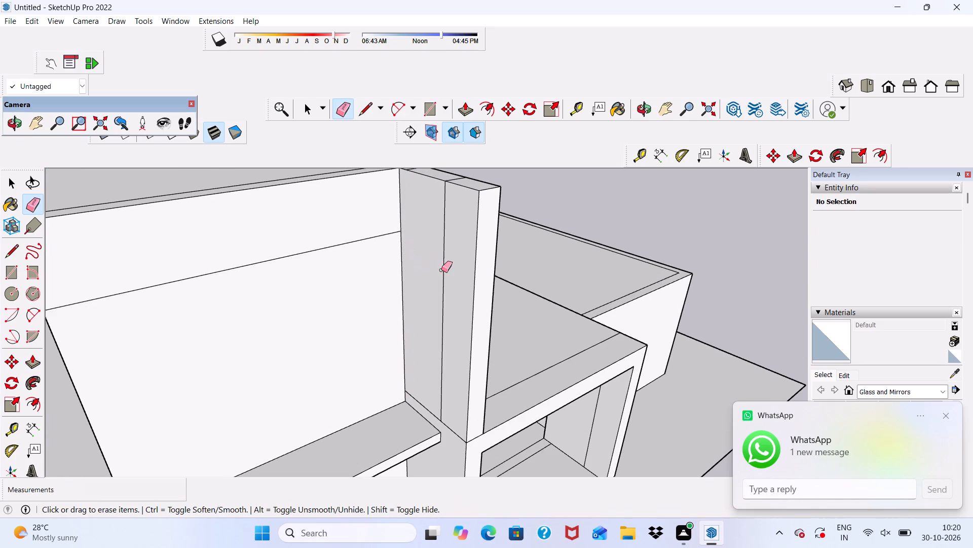
{"action": "left_click_drag", "start_coordinate": [441, 270], "coordinate": [455, 282]}
Erase the two dividing edges across the top of the post so it forms one continuous face.
{"action": "scroll", "coordinate": [462, 262], "scroll_direction": "down", "scroll_amount": 2}
{"action": "middle_click_drag", "start_coordinate": [462, 262], "coordinate": [408, 335]}
{"action": "scroll", "coordinate": [434, 223], "scroll_direction": "up", "scroll_amount": 5}
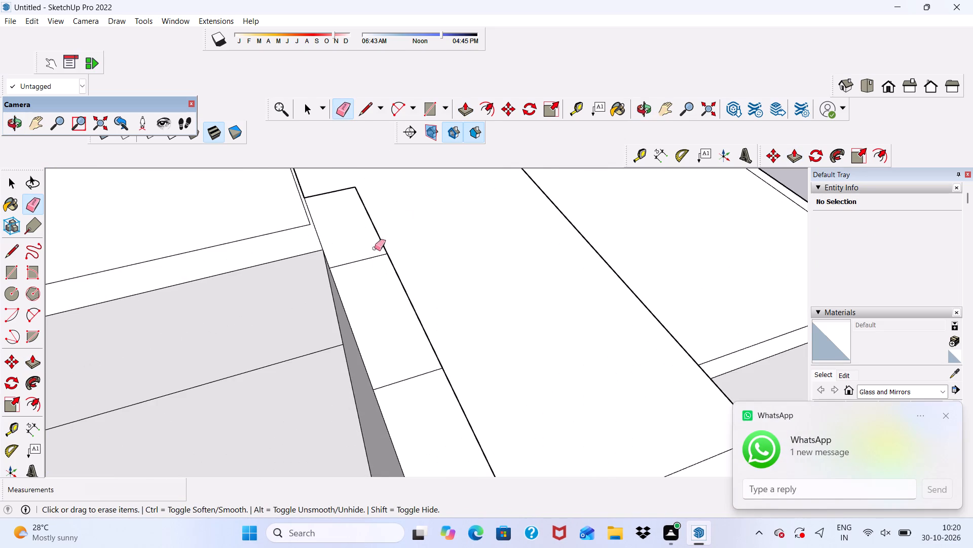
{"action": "left_click_drag", "start_coordinate": [338, 262], "coordinate": [338, 303]}
{"action": "scroll", "coordinate": [303, 219], "scroll_direction": "down", "scroll_amount": 7}
{"action": "left_click_drag", "start_coordinate": [348, 334], "coordinate": [352, 363]}
{"action": "scroll", "coordinate": [324, 322], "scroll_direction": "down", "scroll_amount": 3}
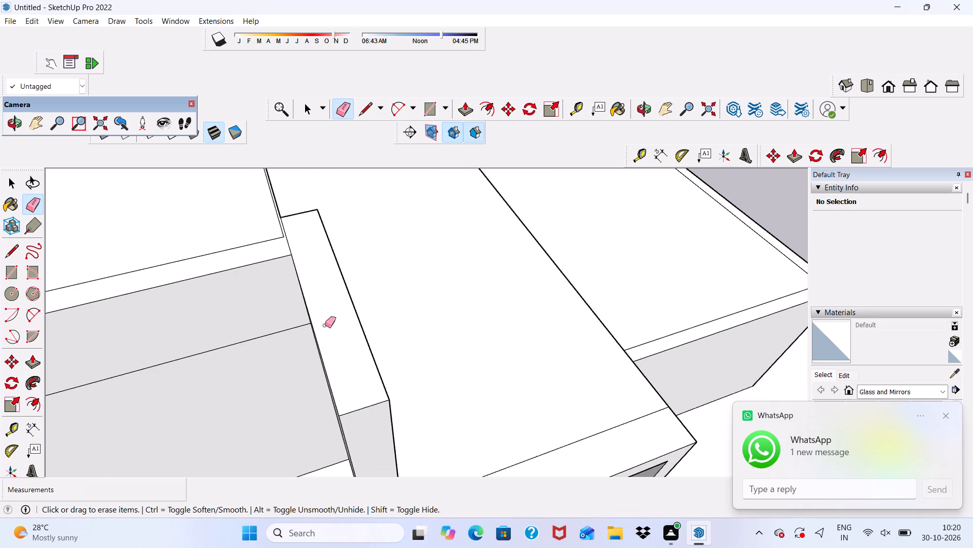
{"action": "scroll", "coordinate": [325, 325], "scroll_direction": "down", "scroll_amount": 3}
Erase the vertical dividing edges on the post's side above the entrance frame's roof.
{"action": "middle_click_drag", "start_coordinate": [340, 361], "coordinate": [297, 242]}
{"action": "scroll", "coordinate": [297, 241], "scroll_direction": "up", "scroll_amount": 1}
{"action": "scroll", "coordinate": [297, 253], "scroll_direction": "down", "scroll_amount": 12}
{"action": "middle_click_drag", "start_coordinate": [324, 403], "coordinate": [322, 315]}
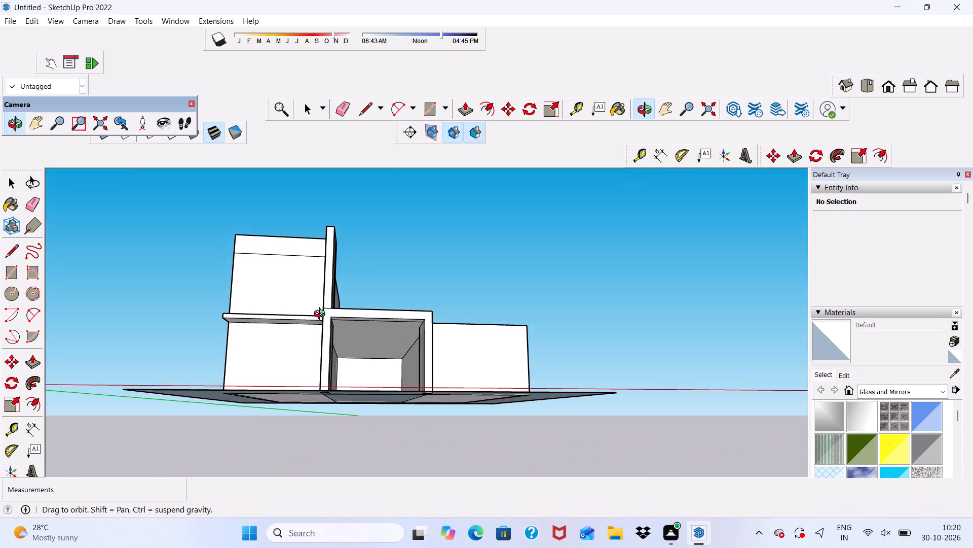
{"action": "middle_click_drag", "start_coordinate": [322, 315], "coordinate": [204, 375]}
{"action": "scroll", "coordinate": [296, 316], "scroll_direction": "up", "scroll_amount": 6}
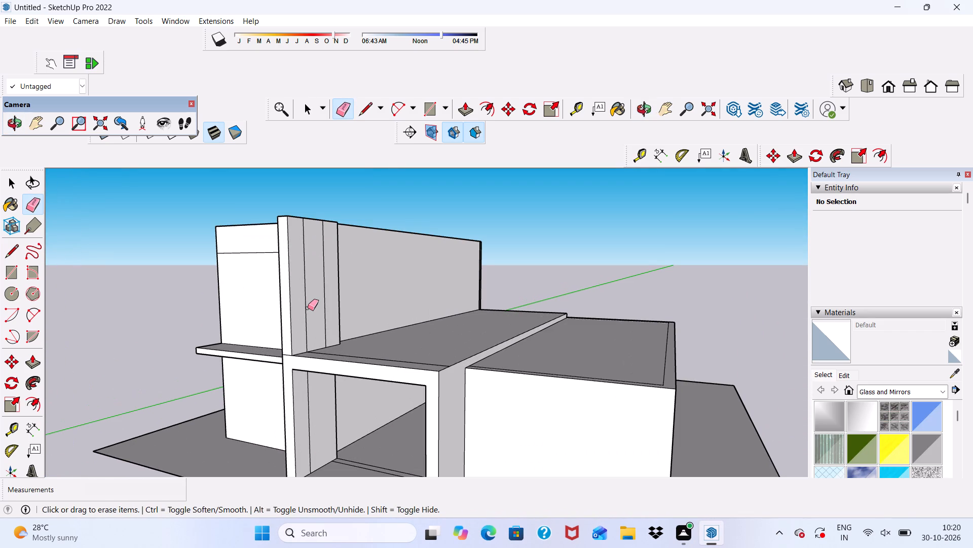
{"action": "left_click_drag", "start_coordinate": [308, 308], "coordinate": [301, 317]}
{"action": "left_click_drag", "start_coordinate": [315, 312], "coordinate": [336, 305]}
Erase the vertical dividing edges on the two inner side faces of the entrance frame.
{"action": "scroll", "coordinate": [343, 426], "scroll_direction": "up", "scroll_amount": 4}
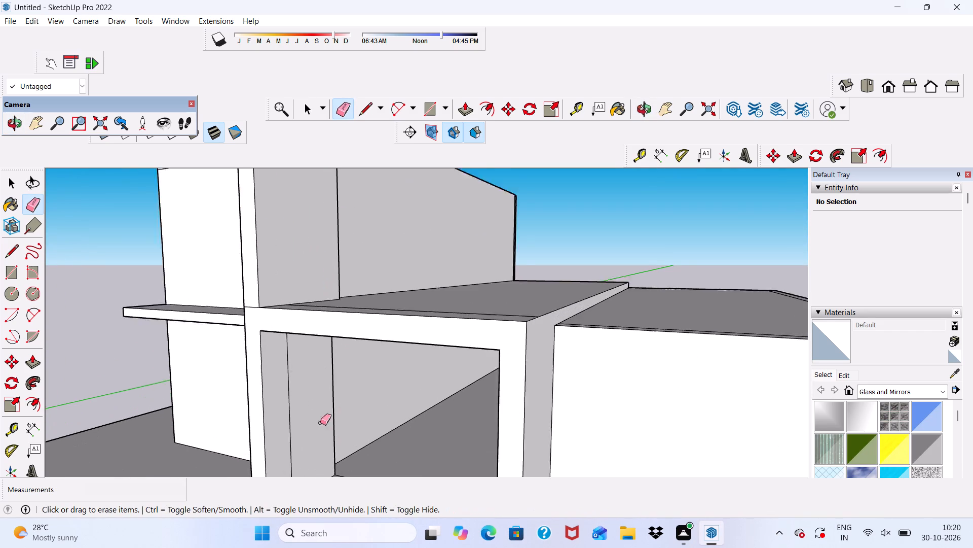
{"action": "scroll", "coordinate": [320, 423], "scroll_direction": "up", "scroll_amount": 1}
{"action": "left_click_drag", "start_coordinate": [284, 404], "coordinate": [292, 398]}
{"action": "scroll", "coordinate": [307, 379], "scroll_direction": "down", "scroll_amount": 4}
{"action": "middle_click_drag", "start_coordinate": [309, 381], "coordinate": [314, 411]}
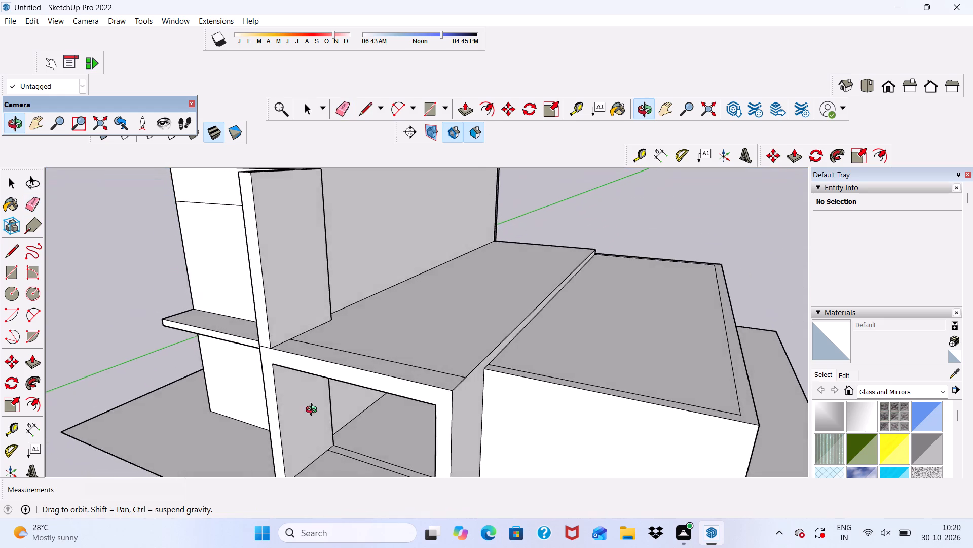
{"action": "middle_click_drag", "start_coordinate": [314, 411], "coordinate": [521, 334]}
{"action": "scroll", "coordinate": [583, 366], "scroll_direction": "up", "scroll_amount": 5}
{"action": "left_click", "coordinate": [583, 366]}
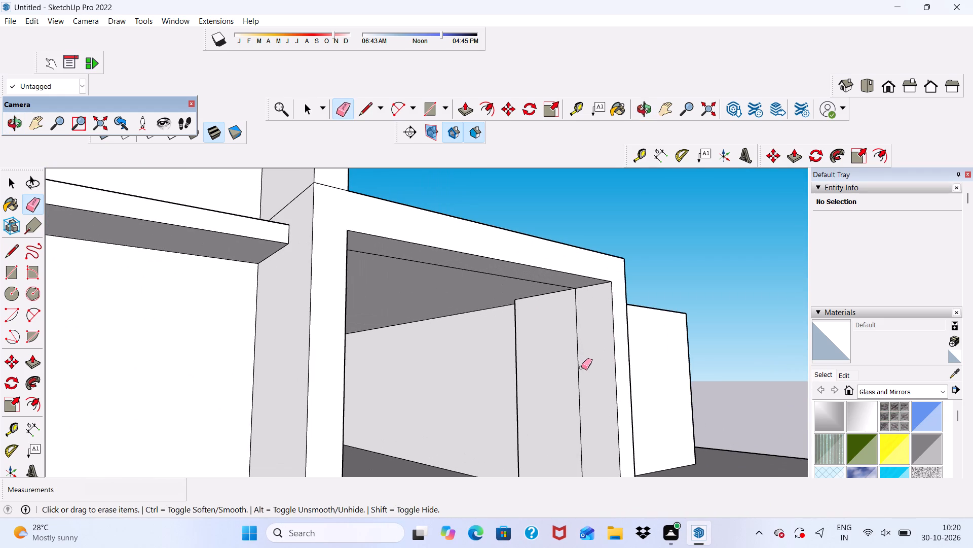
{"action": "left_click_drag", "start_coordinate": [581, 367], "coordinate": [575, 374]}
{"action": "left_click", "coordinate": [534, 284]}
Examine the cleaned-up building from several angles and in the standard Front view.
{"action": "scroll", "coordinate": [520, 289], "scroll_direction": "down", "scroll_amount": 2}
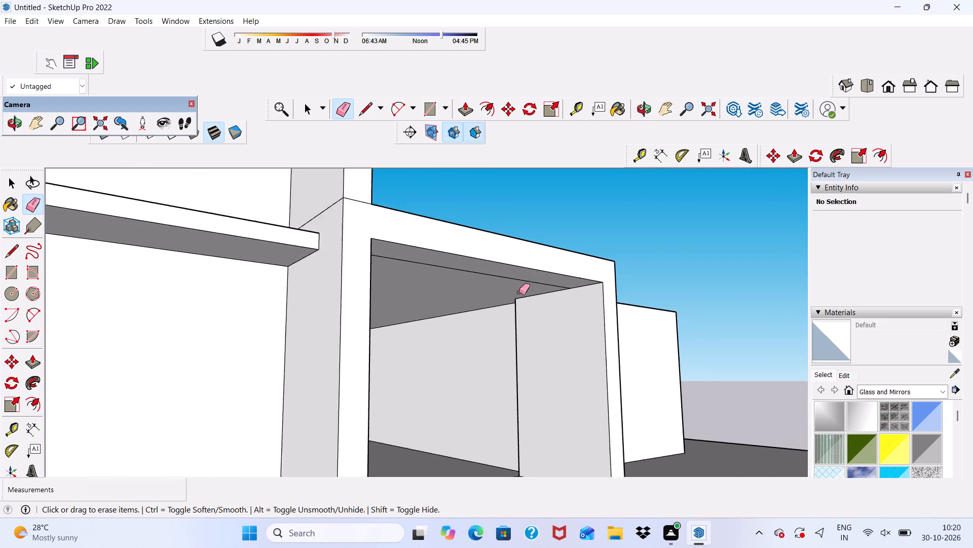
{"action": "scroll", "coordinate": [519, 292], "scroll_direction": "down", "scroll_amount": 8}
{"action": "middle_click_drag", "start_coordinate": [537, 357], "coordinate": [482, 386]}
{"action": "scroll", "coordinate": [388, 230], "scroll_direction": "up", "scroll_amount": 5}
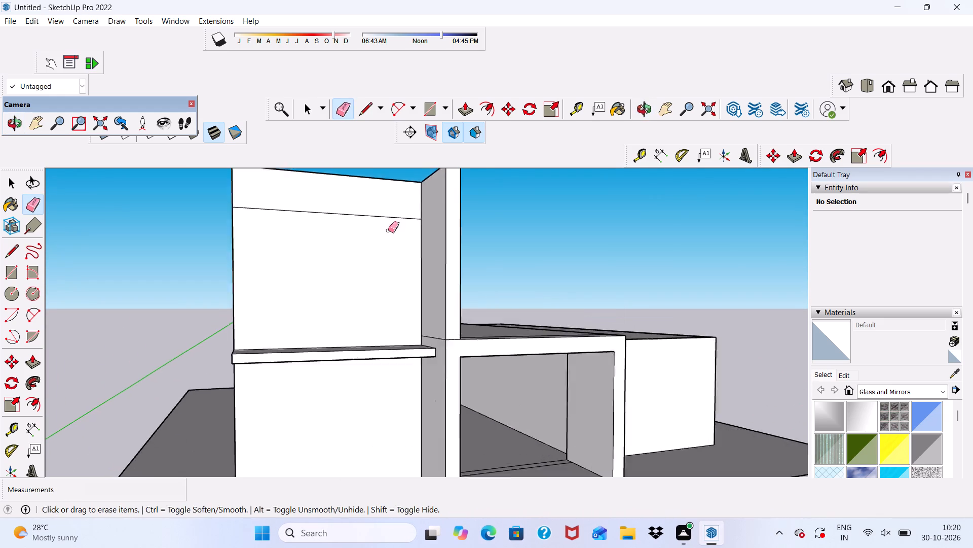
{"action": "scroll", "coordinate": [388, 230], "scroll_direction": "up", "scroll_amount": 2}
{"action": "key", "text": "space"}
{"action": "scroll", "coordinate": [445, 291], "scroll_direction": "down", "scroll_amount": 3}
{"action": "middle_click_drag", "start_coordinate": [459, 335], "coordinate": [341, 344]}
{"action": "scroll", "coordinate": [357, 282], "scroll_direction": "down", "scroll_amount": 10}
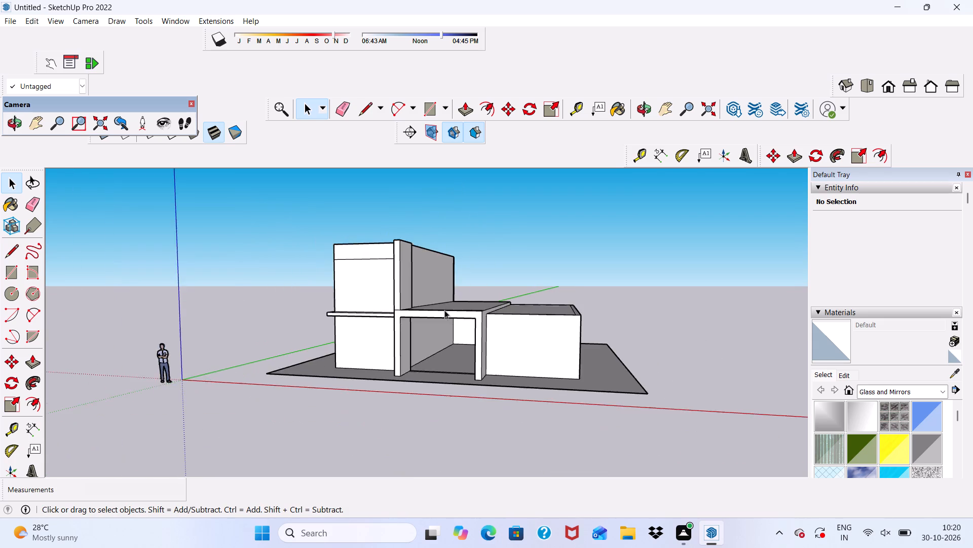
{"action": "middle_click_drag", "start_coordinate": [452, 324], "coordinate": [519, 302]}
{"action": "scroll", "coordinate": [526, 298], "scroll_direction": "up", "scroll_amount": 1}
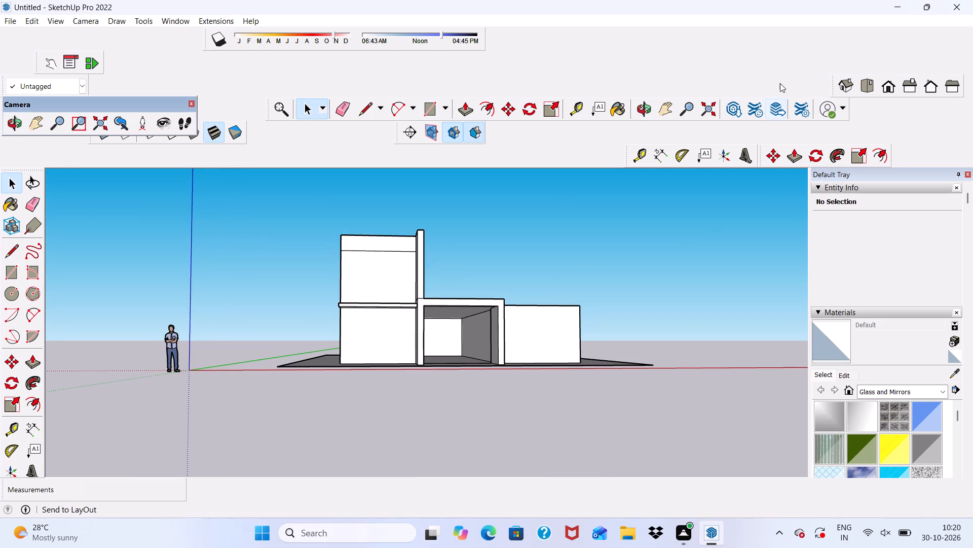
{"action": "left_click", "coordinate": [899, 86]}
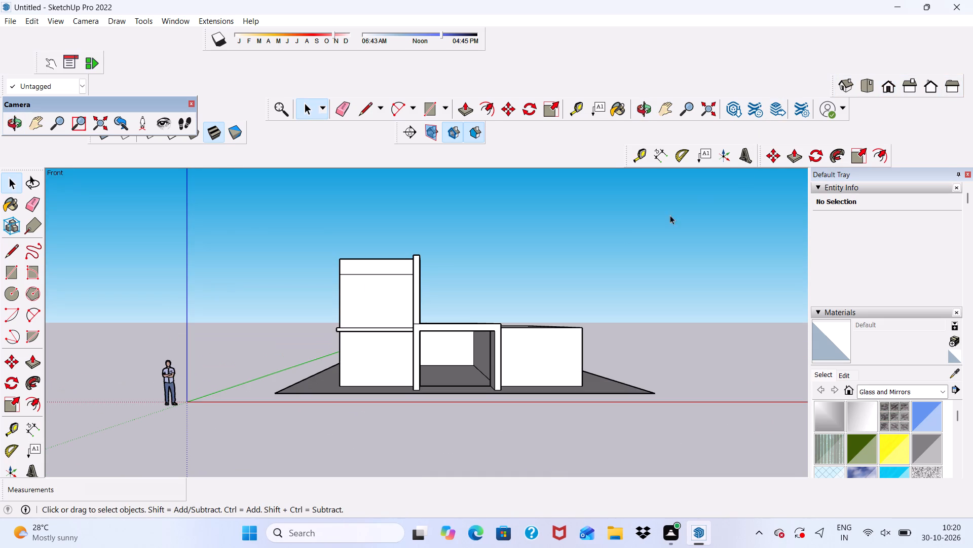
{"action": "middle_click_drag", "start_coordinate": [365, 316], "coordinate": [366, 325]}
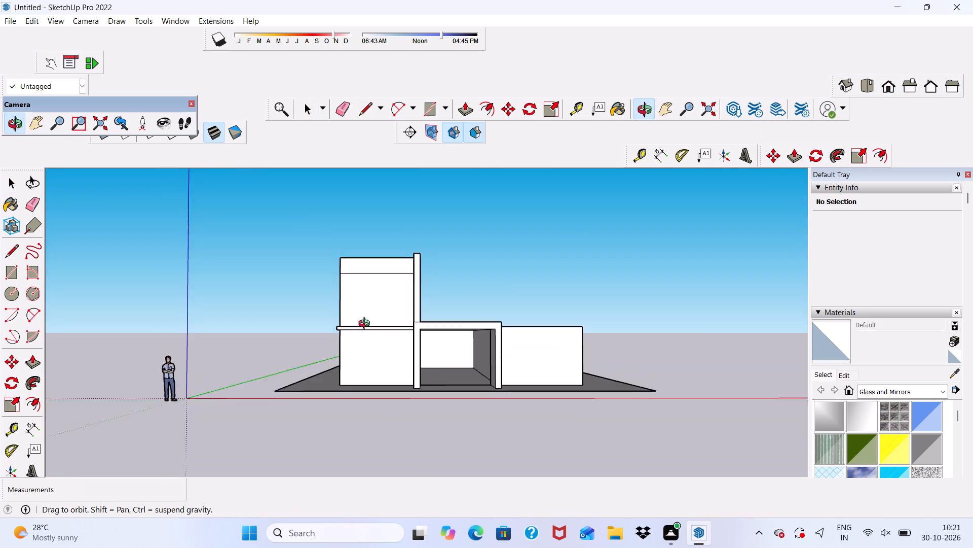
{"action": "middle_click_drag", "start_coordinate": [366, 325], "coordinate": [369, 344]}
Draw a 10' 3 3/4" by 2' 5/8" rectangle down the upper-storey front wall from its top corner opposite the post.
{"action": "scroll", "coordinate": [356, 325], "scroll_direction": "up", "scroll_amount": 5}
{"action": "scroll", "coordinate": [329, 248], "scroll_direction": "up", "scroll_amount": 5}
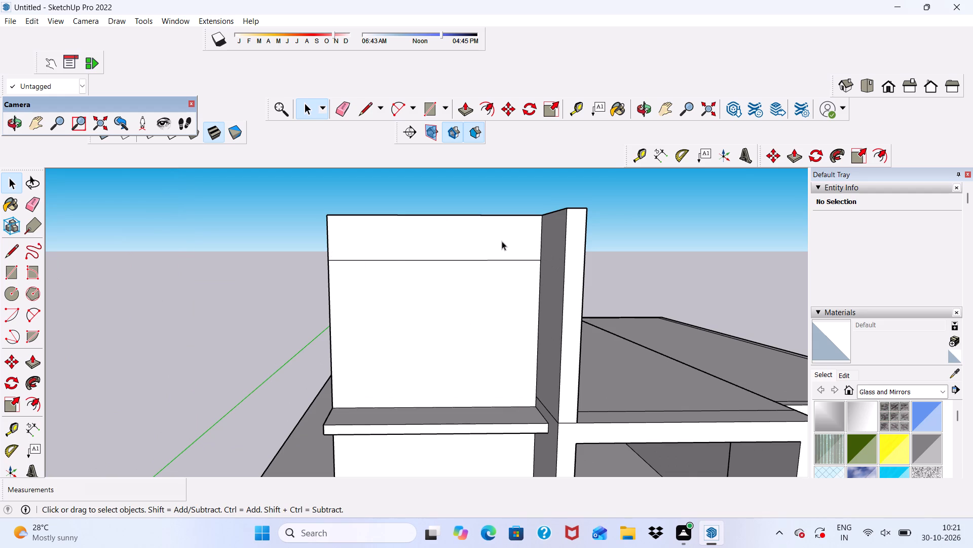
{"action": "left_click", "coordinate": [426, 109]}
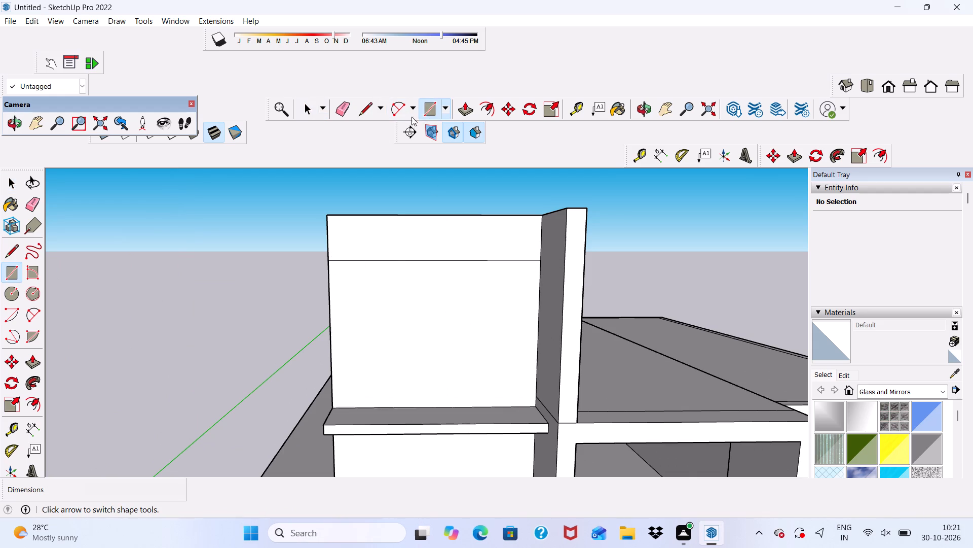
{"action": "scroll", "coordinate": [298, 176], "scroll_direction": "up", "scroll_amount": 4}
{"action": "scroll", "coordinate": [329, 172], "scroll_direction": "down", "scroll_amount": 3}
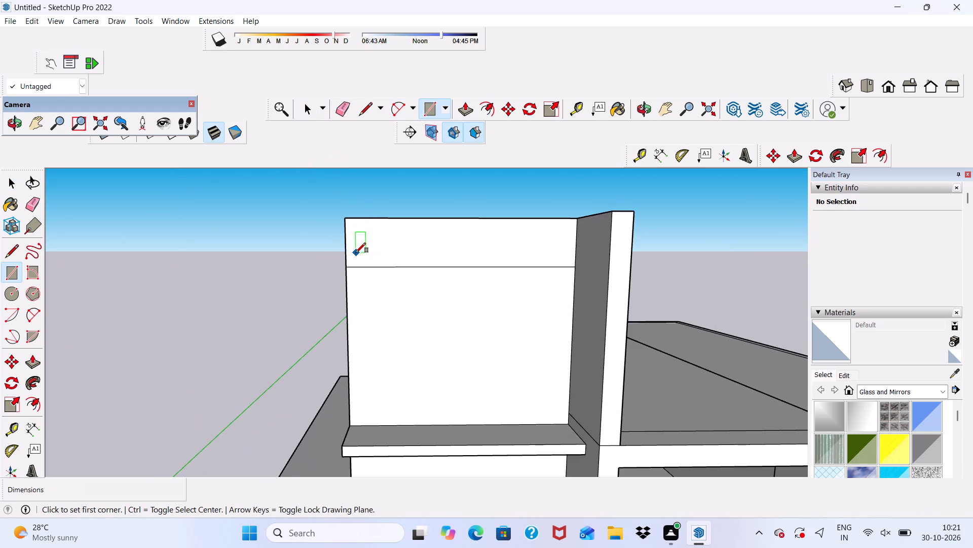
{"action": "scroll", "coordinate": [356, 253], "scroll_direction": "up", "scroll_amount": 5}
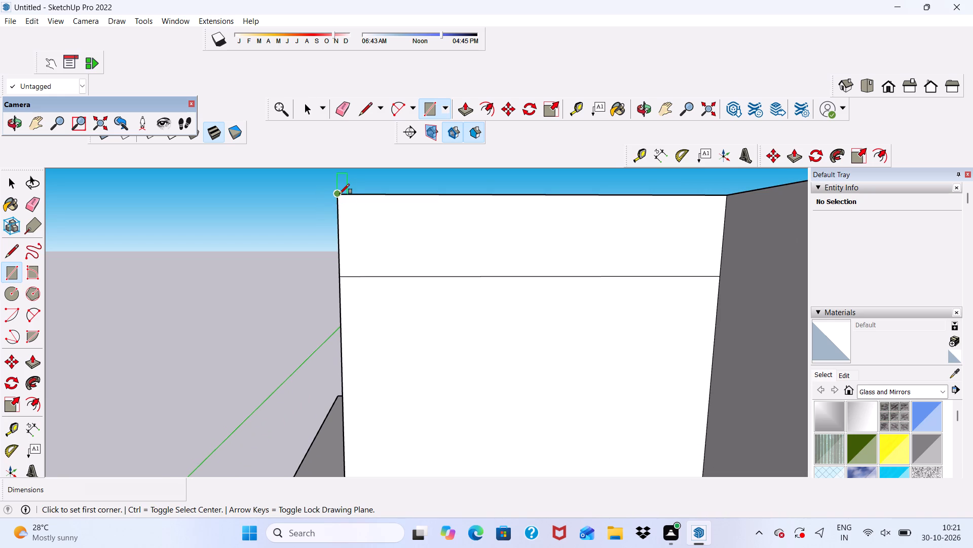
{"action": "left_click", "coordinate": [339, 193]}
{"action": "scroll", "coordinate": [365, 209], "scroll_direction": "down", "scroll_amount": 4}
{"action": "scroll", "coordinate": [408, 256], "scroll_direction": "down", "scroll_amount": 1}
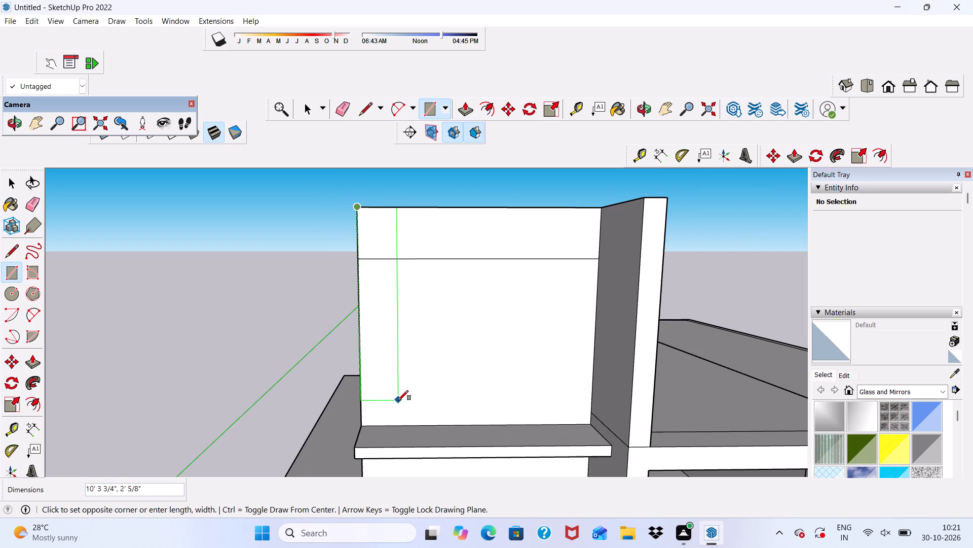
{"action": "left_click", "coordinate": [398, 400]}
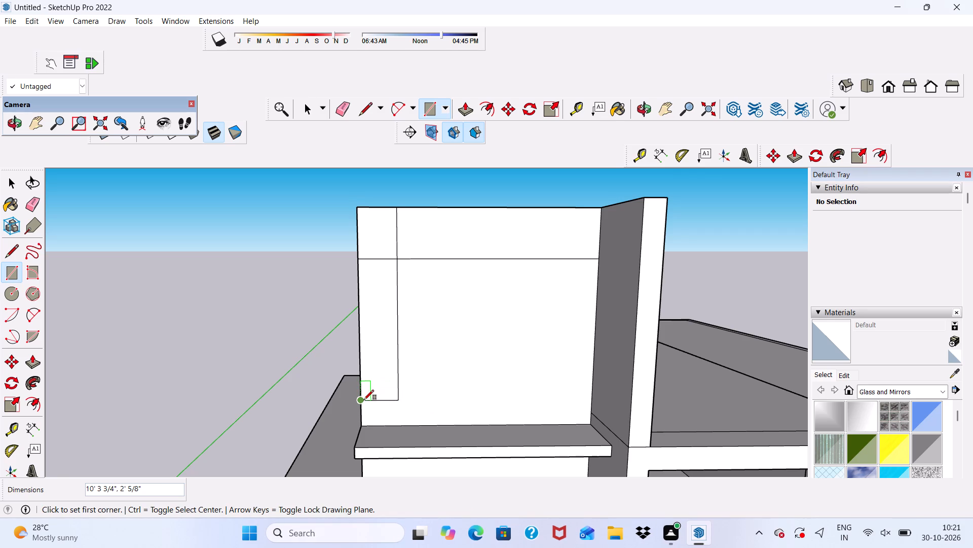
Draw a horizontal rectangle about 12' 8 5/8" by 1' 8 3/8" from the vertical strip's lower outer corner across to the post.
{"action": "scroll", "coordinate": [363, 400], "scroll_direction": "up", "scroll_amount": 4}
{"action": "left_click", "coordinate": [363, 400]}
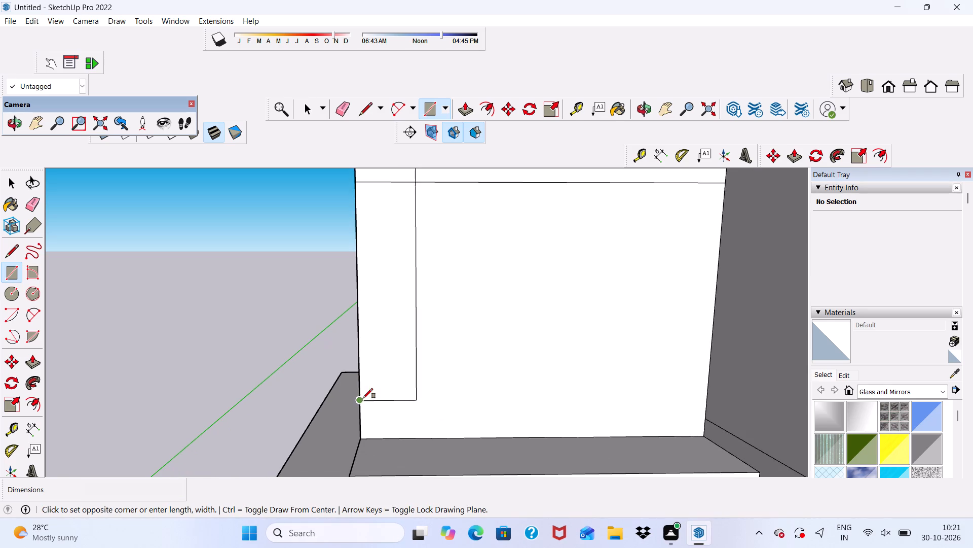
{"action": "scroll", "coordinate": [425, 373], "scroll_direction": "down", "scroll_amount": 5}
{"action": "scroll", "coordinate": [616, 359], "scroll_direction": "up", "scroll_amount": 5}
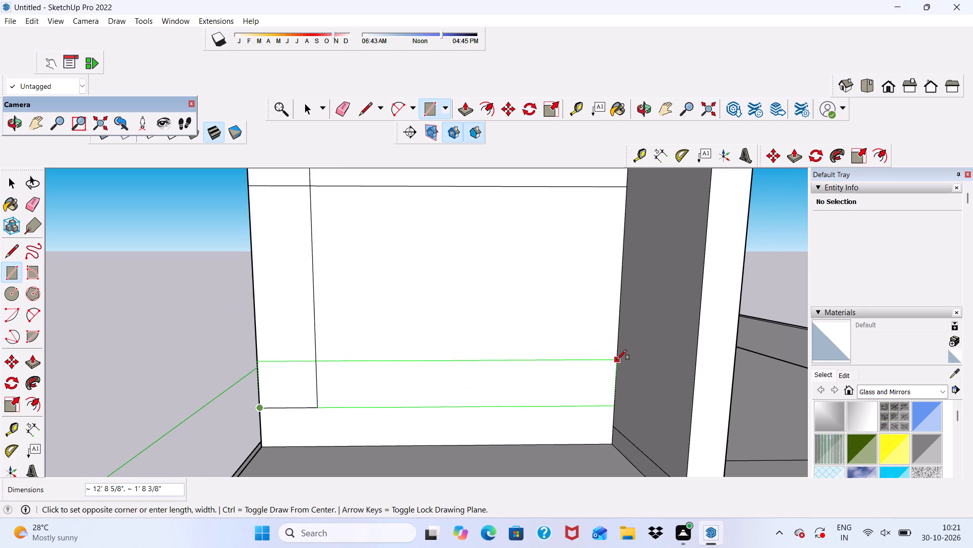
{"action": "left_click", "coordinate": [617, 361]}
Erase the overlapping strip segments at the upper and lower corners, leaving one C-shaped border on the upper-storey front wall.
{"action": "scroll", "coordinate": [490, 344], "scroll_direction": "down", "scroll_amount": 5}
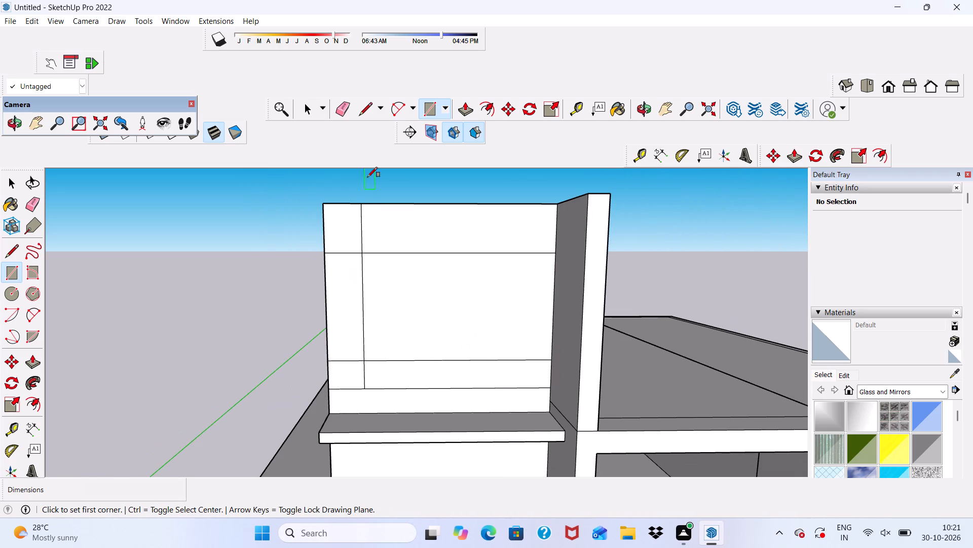
{"action": "left_click", "coordinate": [341, 110]}
{"action": "scroll", "coordinate": [353, 446], "scroll_direction": "up", "scroll_amount": 4}
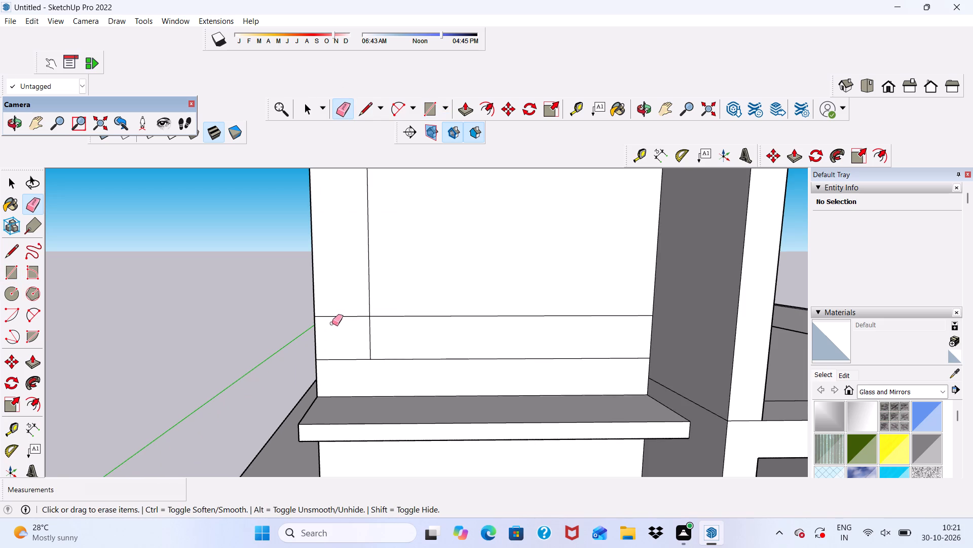
{"action": "left_click_drag", "start_coordinate": [337, 316], "coordinate": [386, 345]}
{"action": "scroll", "coordinate": [387, 357], "scroll_direction": "down", "scroll_amount": 3}
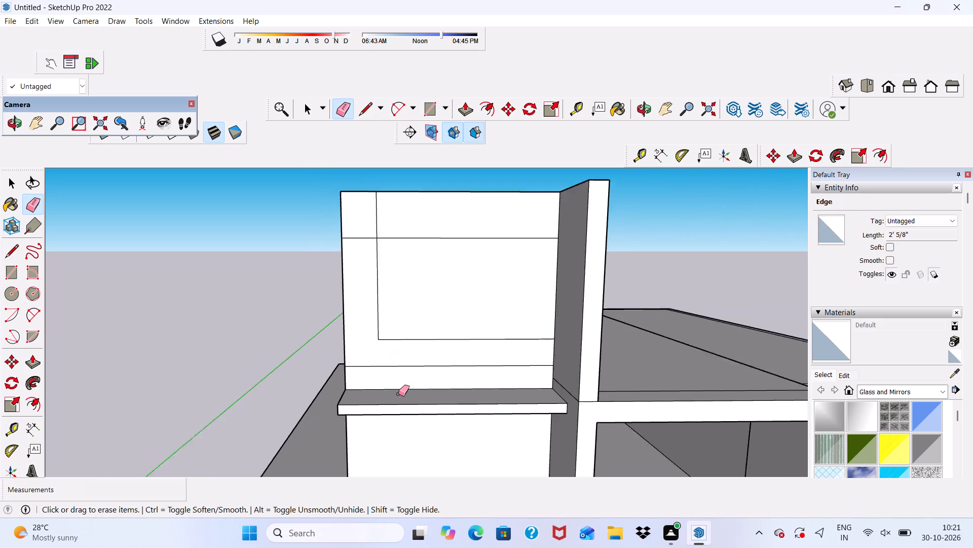
{"action": "scroll", "coordinate": [398, 394], "scroll_direction": "down", "scroll_amount": 6}
{"action": "scroll", "coordinate": [383, 321], "scroll_direction": "up", "scroll_amount": 6}
{"action": "left_click_drag", "start_coordinate": [394, 249], "coordinate": [376, 268]}
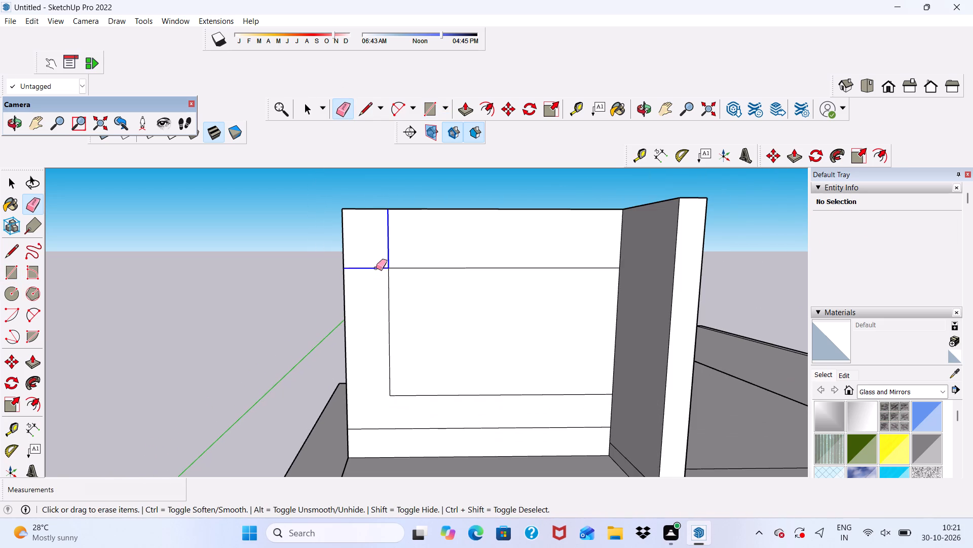
{"action": "left_click_drag", "start_coordinate": [376, 268], "coordinate": [365, 277]}
Push/Pull the C-shaped border on the upper-storey front outward 4' 10", flush with the front of the tall post wall.
{"action": "left_click", "coordinate": [463, 110]}
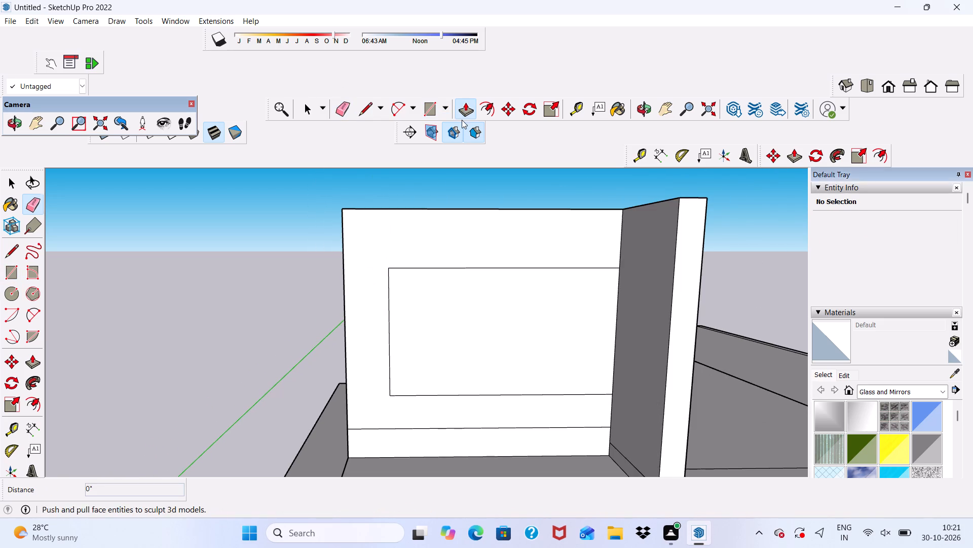
{"action": "left_click", "coordinate": [408, 254]}
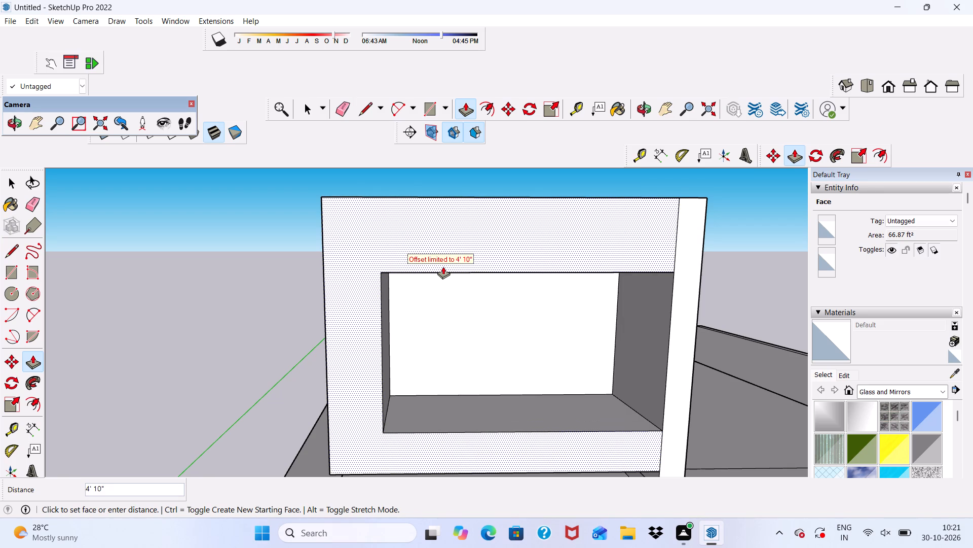
{"action": "scroll", "coordinate": [428, 329], "scroll_direction": "down", "scroll_amount": 6}
{"action": "scroll", "coordinate": [318, 286], "scroll_direction": "down", "scroll_amount": 6}
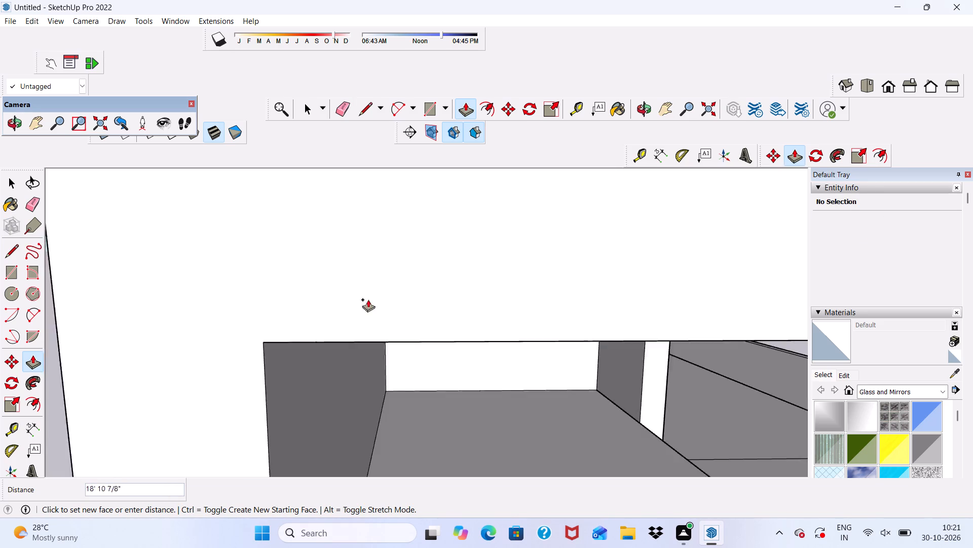
{"action": "scroll", "coordinate": [361, 305], "scroll_direction": "down", "scroll_amount": 20}
{"action": "middle_click_drag", "start_coordinate": [601, 292], "coordinate": [468, 347]}
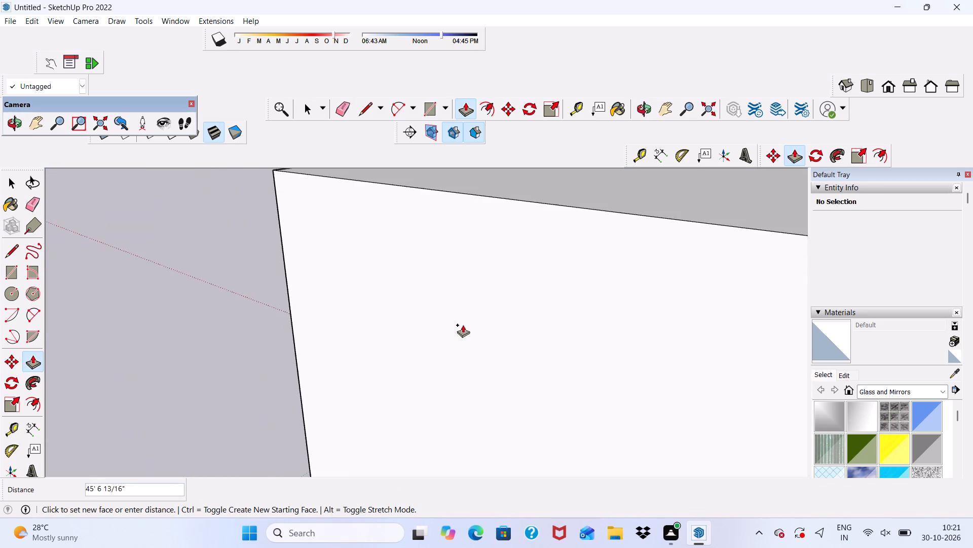
{"action": "scroll", "coordinate": [422, 316], "scroll_direction": "down", "scroll_amount": 5}
{"action": "scroll", "coordinate": [573, 255], "scroll_direction": "down", "scroll_amount": 13}
{"action": "scroll", "coordinate": [452, 215], "scroll_direction": "down", "scroll_amount": 6}
{"action": "scroll", "coordinate": [588, 223], "scroll_direction": "up", "scroll_amount": 10}
{"action": "scroll", "coordinate": [605, 211], "scroll_direction": "down", "scroll_amount": 5}
{"action": "middle_click_drag", "start_coordinate": [596, 224], "coordinate": [752, 356]}
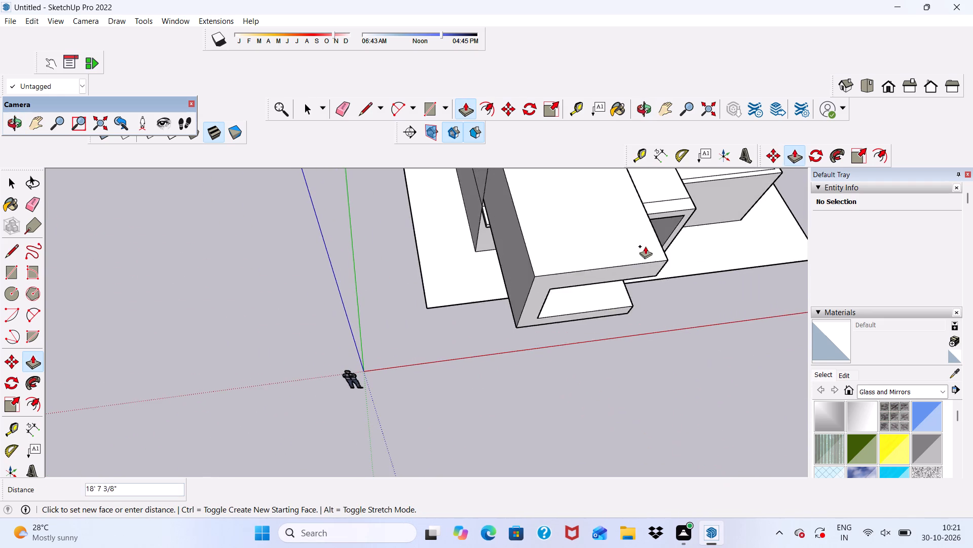
{"action": "scroll", "coordinate": [602, 185], "scroll_direction": "up", "scroll_amount": 6}
{"action": "scroll", "coordinate": [642, 191], "scroll_direction": "down", "scroll_amount": 11}
{"action": "scroll", "coordinate": [660, 193], "scroll_direction": "up", "scroll_amount": 4}
{"action": "scroll", "coordinate": [629, 182], "scroll_direction": "down", "scroll_amount": 3}
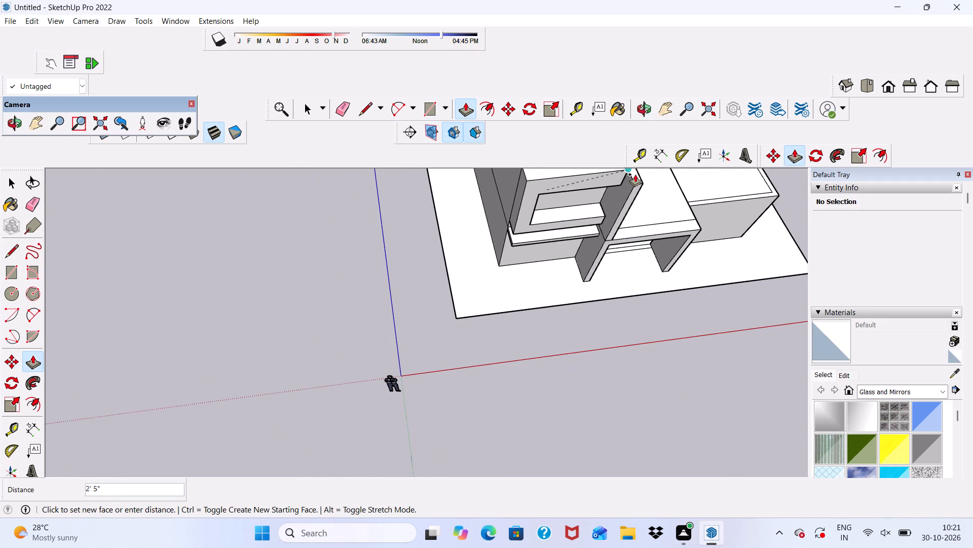
{"action": "scroll", "coordinate": [635, 174], "scroll_direction": "up", "scroll_amount": 5}
{"action": "scroll", "coordinate": [626, 176], "scroll_direction": "down", "scroll_amount": 6}
{"action": "middle_click_drag", "start_coordinate": [625, 184], "coordinate": [502, 0]}
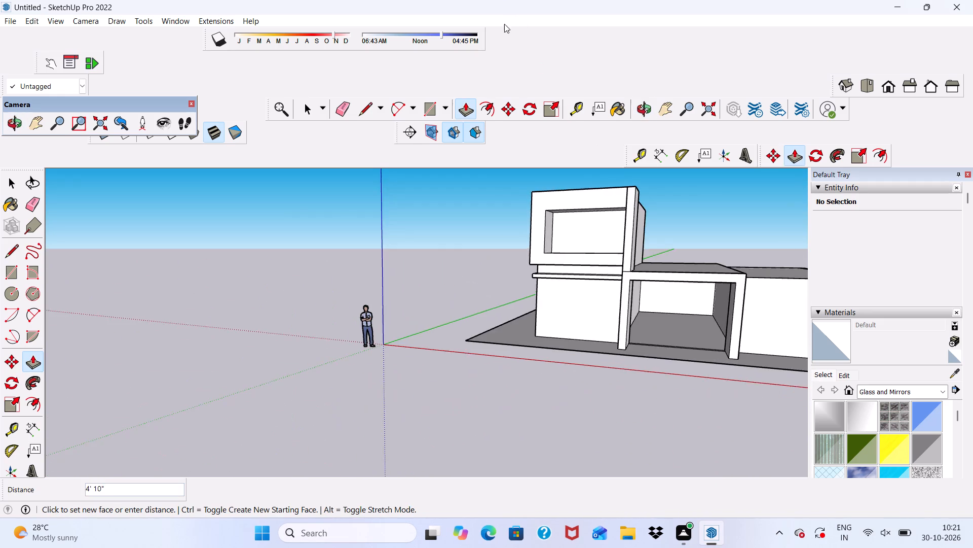
{"action": "scroll", "coordinate": [587, 177], "scroll_direction": "up", "scroll_amount": 6}
{"action": "scroll", "coordinate": [602, 205], "scroll_direction": "down", "scroll_amount": 1}
{"action": "middle_click_drag", "start_coordinate": [608, 219], "coordinate": [680, 322]}
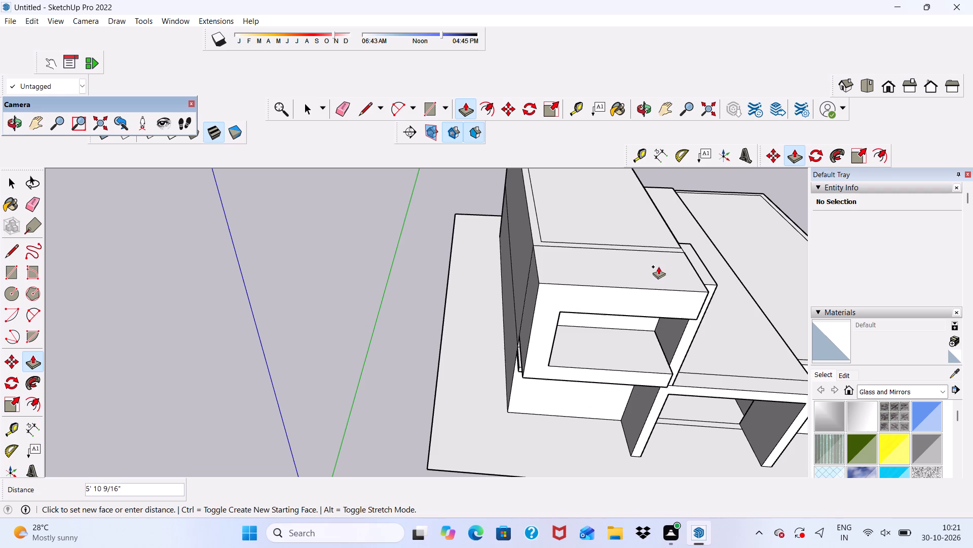
{"action": "scroll", "coordinate": [696, 265], "scroll_direction": "up", "scroll_amount": 5}
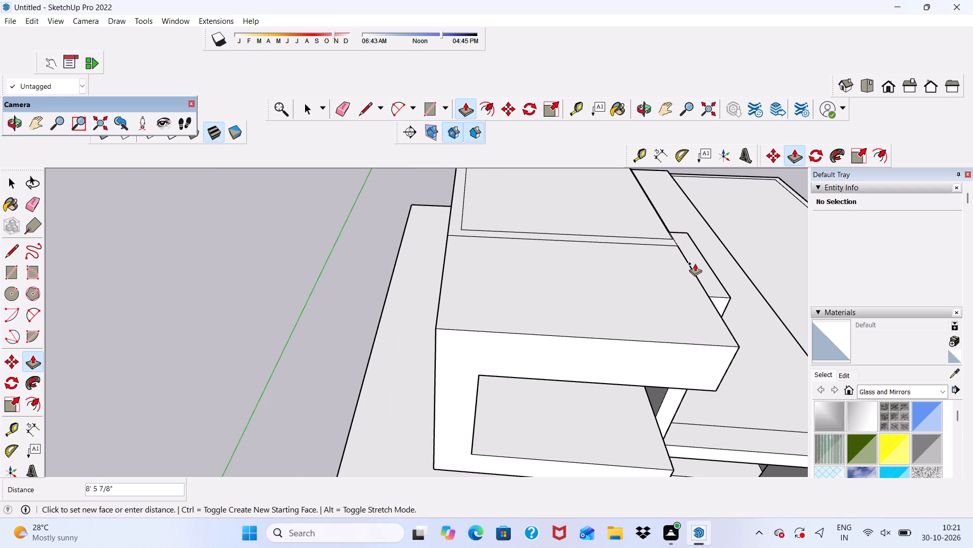
{"action": "scroll", "coordinate": [673, 243], "scroll_direction": "down", "scroll_amount": 6}
{"action": "middle_click_drag", "start_coordinate": [668, 243], "coordinate": [514, 211]}
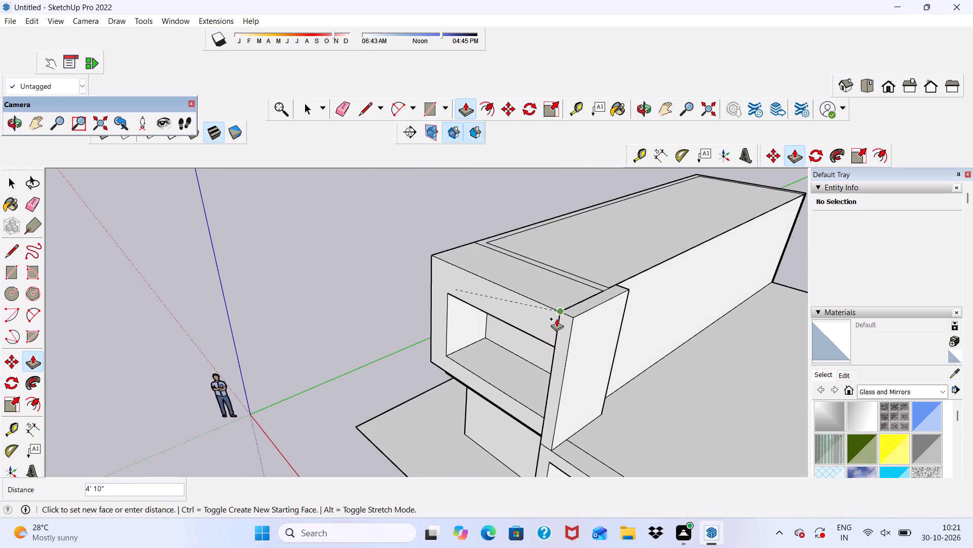
{"action": "scroll", "coordinate": [556, 319], "scroll_direction": "up", "scroll_amount": 5}
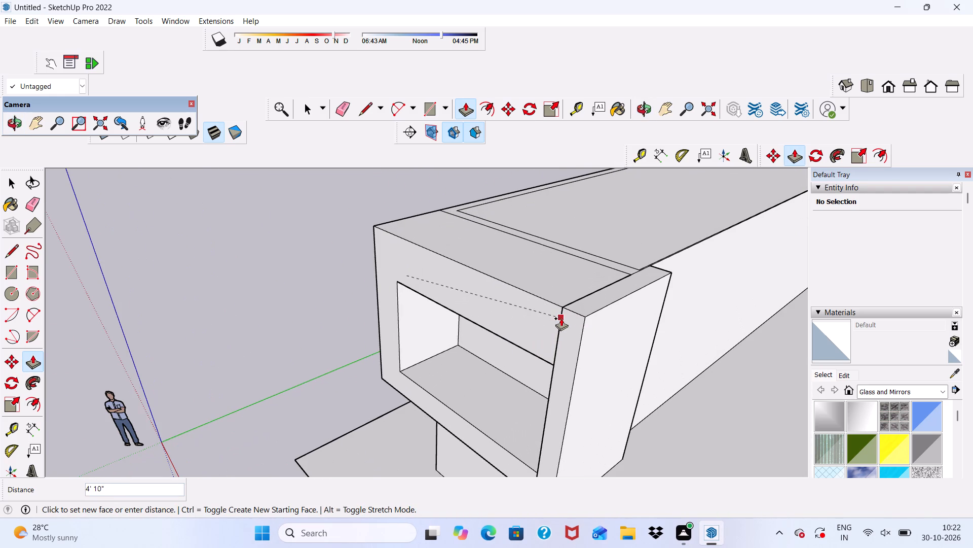
{"action": "left_click", "coordinate": [562, 318]}
{"action": "scroll", "coordinate": [501, 322], "scroll_direction": "down", "scroll_amount": 5}
{"action": "middle_click_drag", "start_coordinate": [427, 345], "coordinate": [549, 269]}
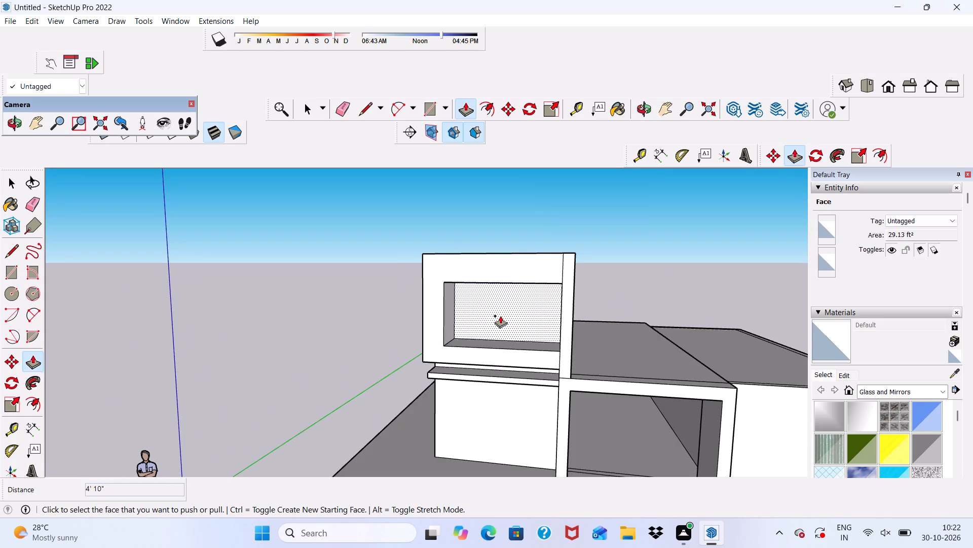
Pull the recessed wall face inside the C-shaped frame forward about 2' 4 11/16".
{"action": "key", "text": "space"}
{"action": "left_click", "coordinate": [497, 316]}
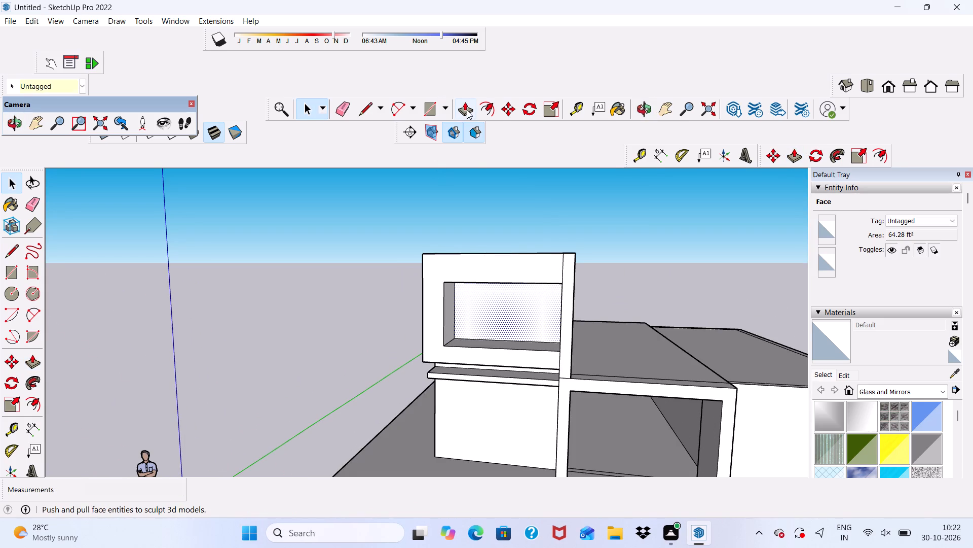
{"action": "left_click", "coordinate": [467, 110]}
{"action": "left_click", "coordinate": [478, 309]}
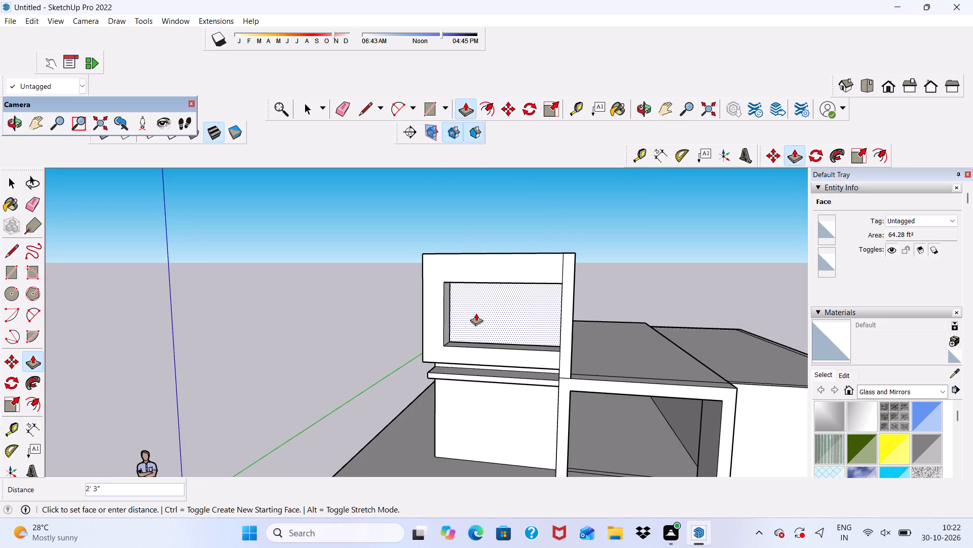
{"action": "left_click", "coordinate": [476, 314]}
{"action": "scroll", "coordinate": [427, 317], "scroll_direction": "down", "scroll_amount": 7}
{"action": "middle_click_drag", "start_coordinate": [452, 352], "coordinate": [517, 323]}
{"action": "scroll", "coordinate": [517, 323], "scroll_direction": "up", "scroll_amount": 5}
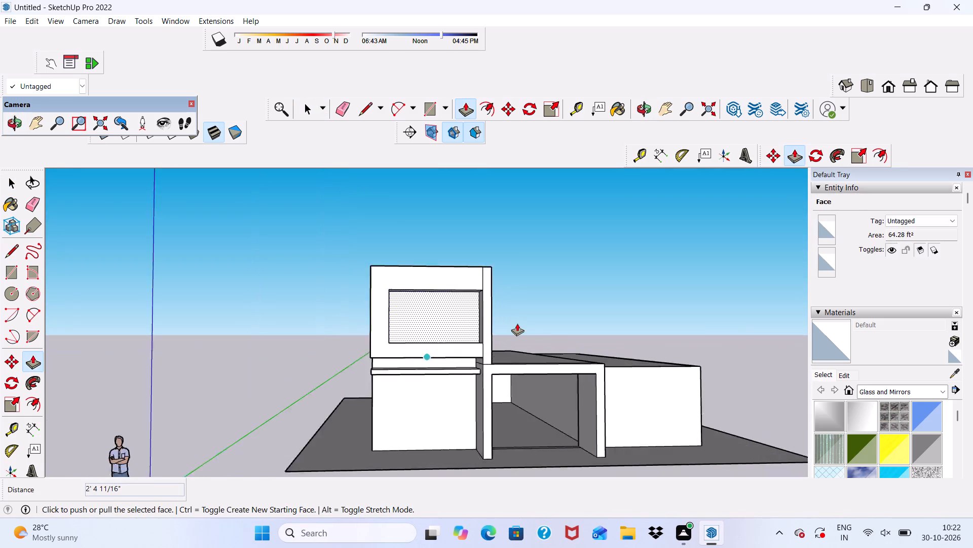
{"action": "scroll", "coordinate": [517, 323], "scroll_direction": "up", "scroll_amount": 2}
{"action": "scroll", "coordinate": [517, 324], "scroll_direction": "down", "scroll_amount": 1}
{"action": "middle_click_drag", "start_coordinate": [517, 324], "coordinate": [509, 321]}
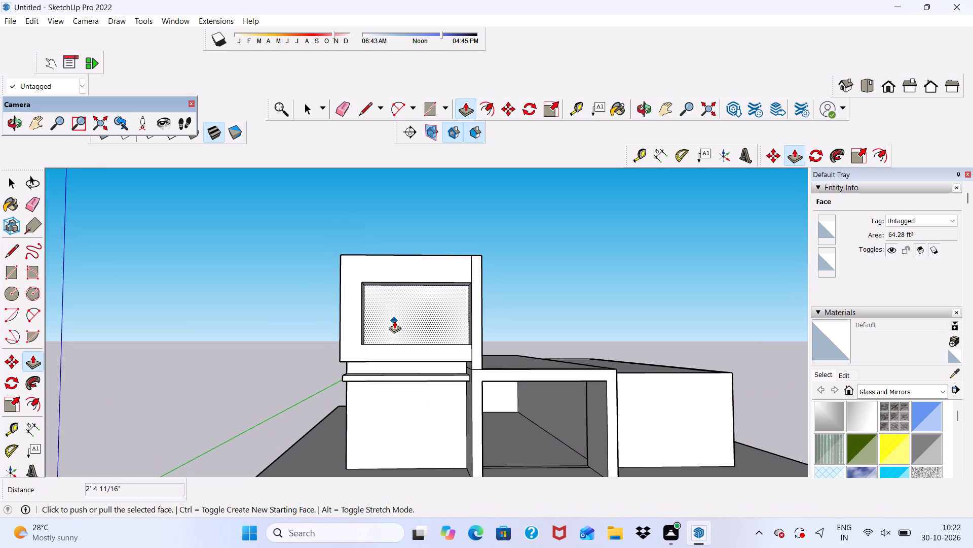
{"action": "scroll", "coordinate": [390, 324], "scroll_direction": "up", "scroll_amount": 5}
Erase the seam lines between the C-shaped frame and the tall post on the front and top faces.
{"action": "key", "text": "space"}
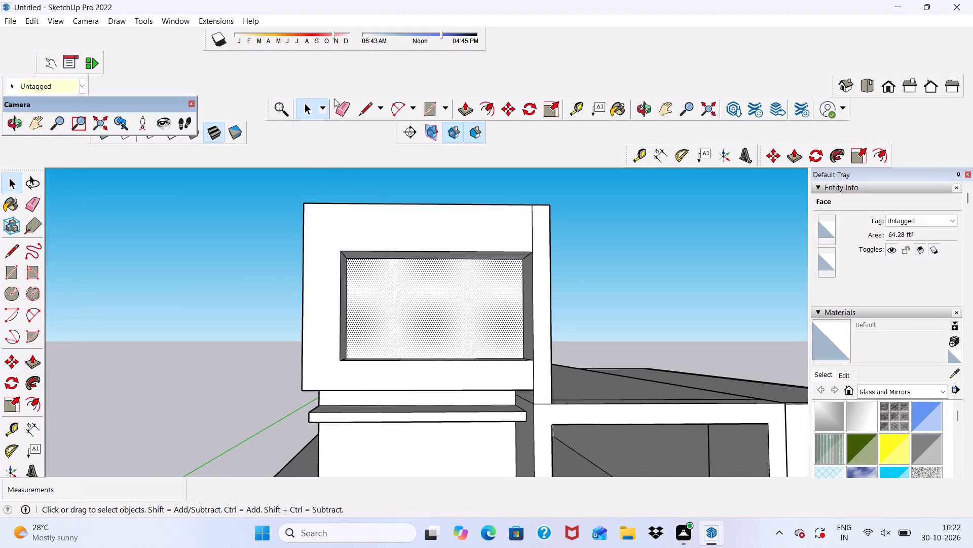
{"action": "left_click", "coordinate": [338, 100]}
{"action": "scroll", "coordinate": [514, 190], "scroll_direction": "up", "scroll_amount": 4}
{"action": "left_click_drag", "start_coordinate": [550, 276], "coordinate": [566, 283]}
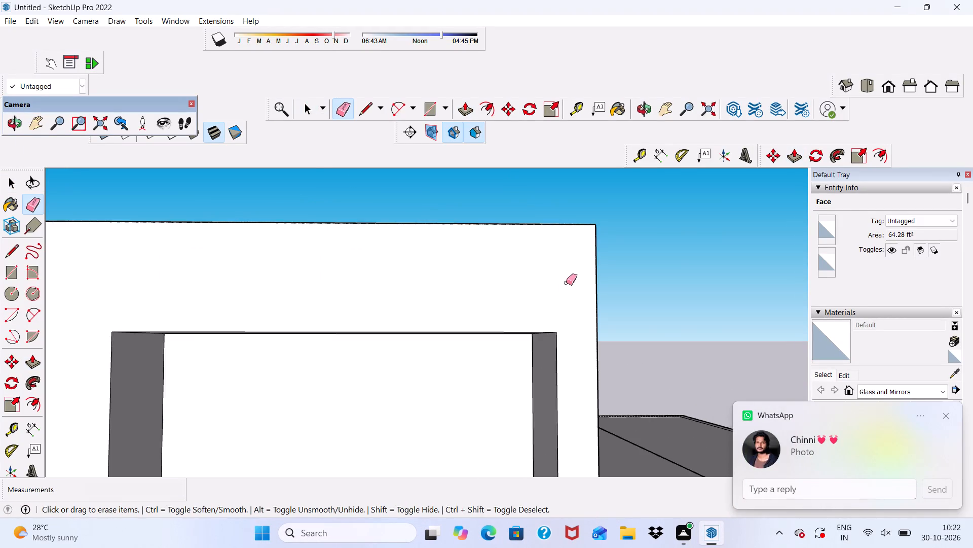
{"action": "scroll", "coordinate": [566, 283], "scroll_direction": "down", "scroll_amount": 4}
{"action": "middle_click_drag", "start_coordinate": [566, 283], "coordinate": [353, 357]}
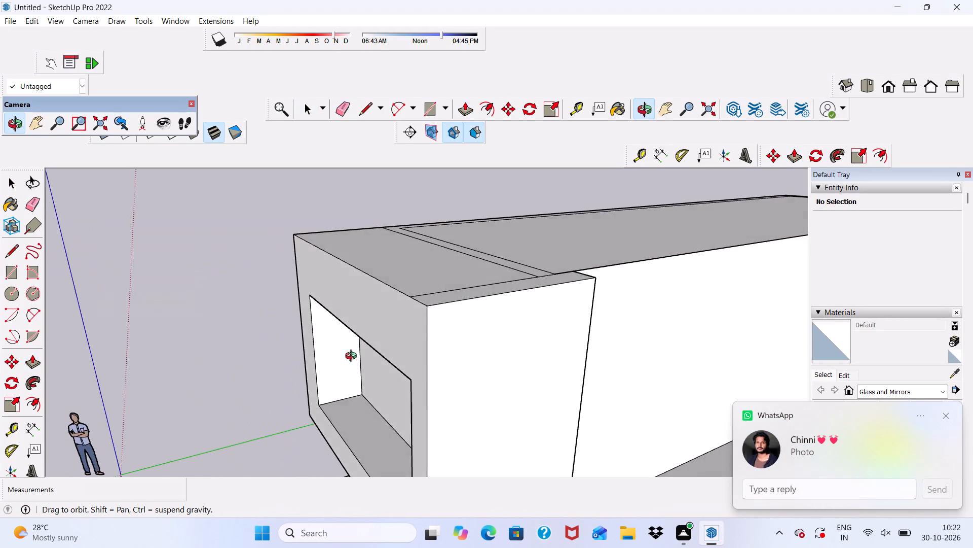
{"action": "middle_click_drag", "start_coordinate": [353, 357], "coordinate": [532, 416]}
{"action": "scroll", "coordinate": [527, 328], "scroll_direction": "up", "scroll_amount": 3}
{"action": "left_click_drag", "start_coordinate": [545, 294], "coordinate": [559, 305]}
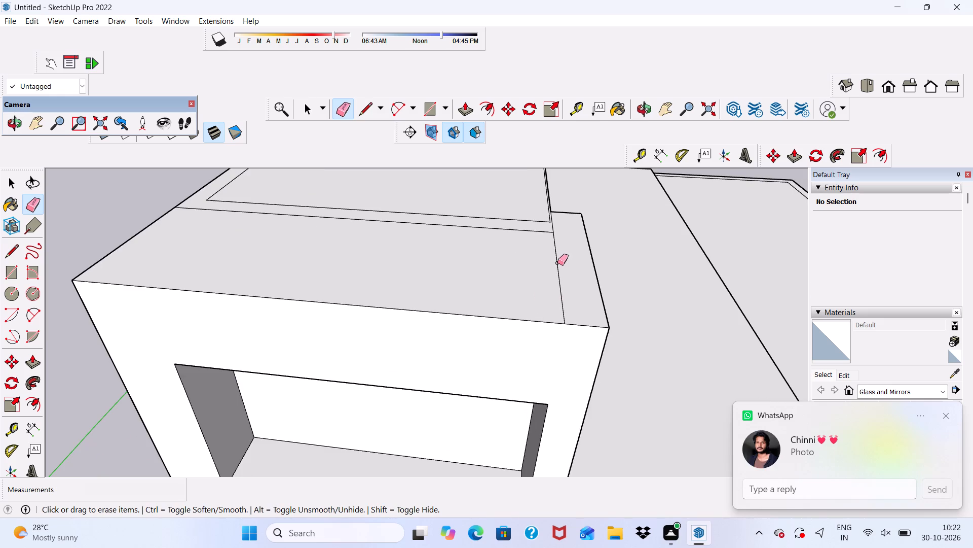
{"action": "left_click_drag", "start_coordinate": [557, 263], "coordinate": [544, 301]}
{"action": "scroll", "coordinate": [505, 264], "scroll_direction": "down", "scroll_amount": 7}
{"action": "middle_click_drag", "start_coordinate": [494, 268], "coordinate": [259, 185]}
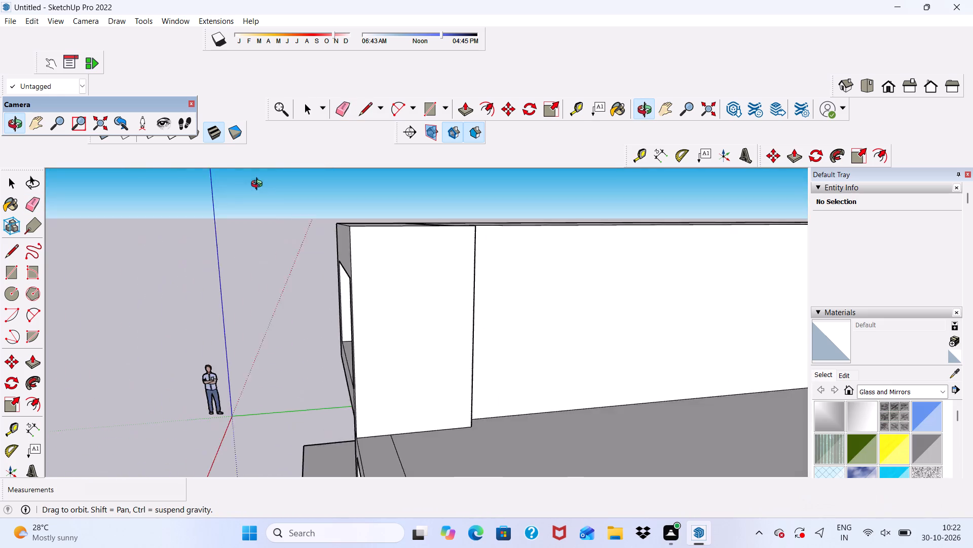
{"action": "middle_click_drag", "start_coordinate": [259, 185], "coordinate": [602, 210]}
{"action": "middle_click_drag", "start_coordinate": [525, 344], "coordinate": [444, 201]}
{"action": "key", "text": "space"}
Push/Pull the underside of the projecting C-shaped frame down 2".
{"action": "scroll", "coordinate": [354, 276], "scroll_direction": "up", "scroll_amount": 2}
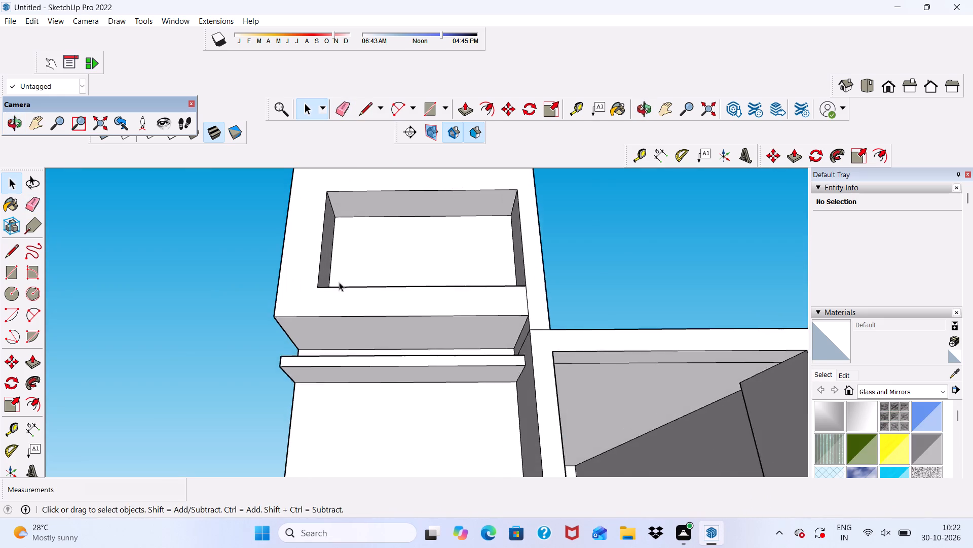
{"action": "scroll", "coordinate": [339, 282], "scroll_direction": "up", "scroll_amount": 2}
{"action": "scroll", "coordinate": [338, 283], "scroll_direction": "down", "scroll_amount": 4}
{"action": "middle_click_drag", "start_coordinate": [336, 289], "coordinate": [310, 334]}
{"action": "scroll", "coordinate": [321, 236], "scroll_direction": "up", "scroll_amount": 2}
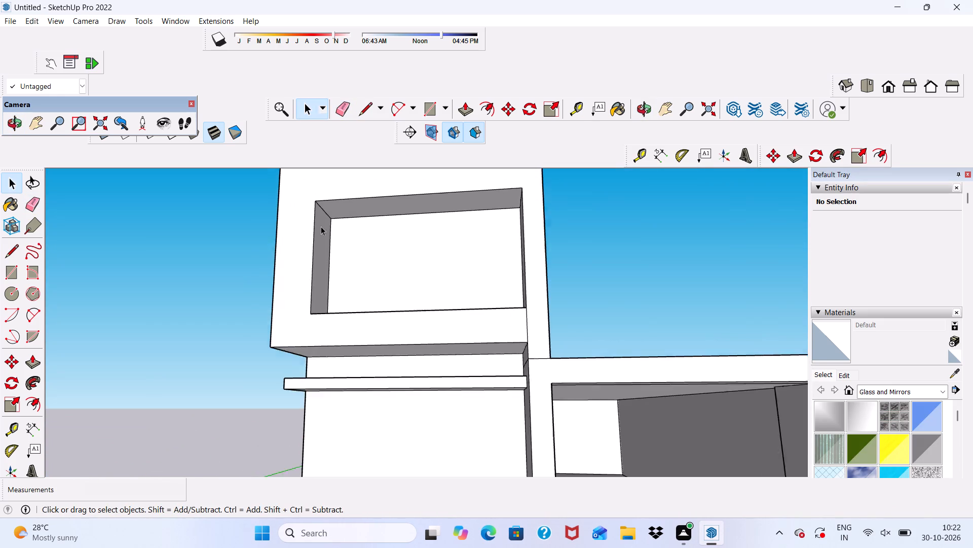
{"action": "scroll", "coordinate": [321, 226], "scroll_direction": "up", "scroll_amount": 3}
{"action": "scroll", "coordinate": [294, 204], "scroll_direction": "down", "scroll_amount": 7}
{"action": "middle_click_drag", "start_coordinate": [290, 288], "coordinate": [336, 302]}
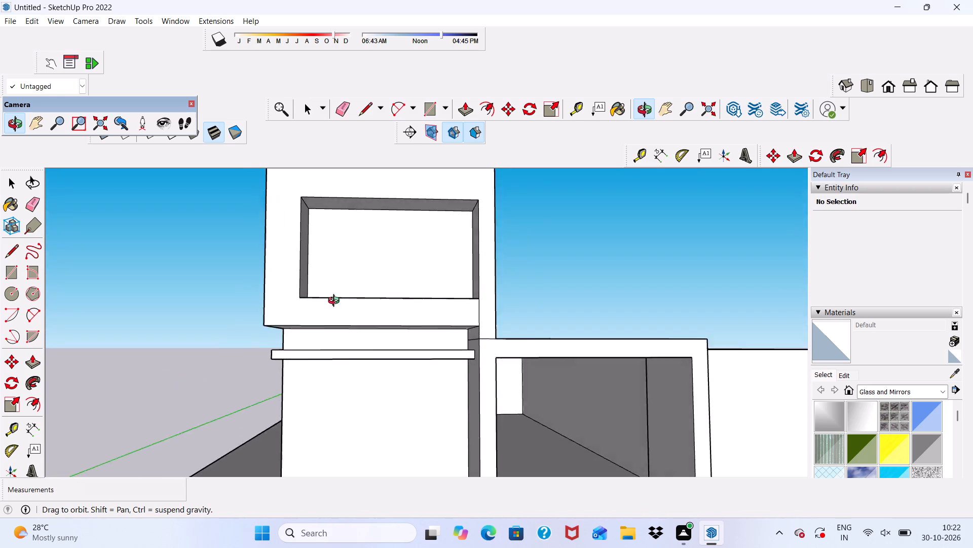
{"action": "middle_click_drag", "start_coordinate": [336, 302], "coordinate": [349, 282]}
{"action": "scroll", "coordinate": [346, 295], "scroll_direction": "up", "scroll_amount": 6}
{"action": "left_click", "coordinate": [308, 344]}
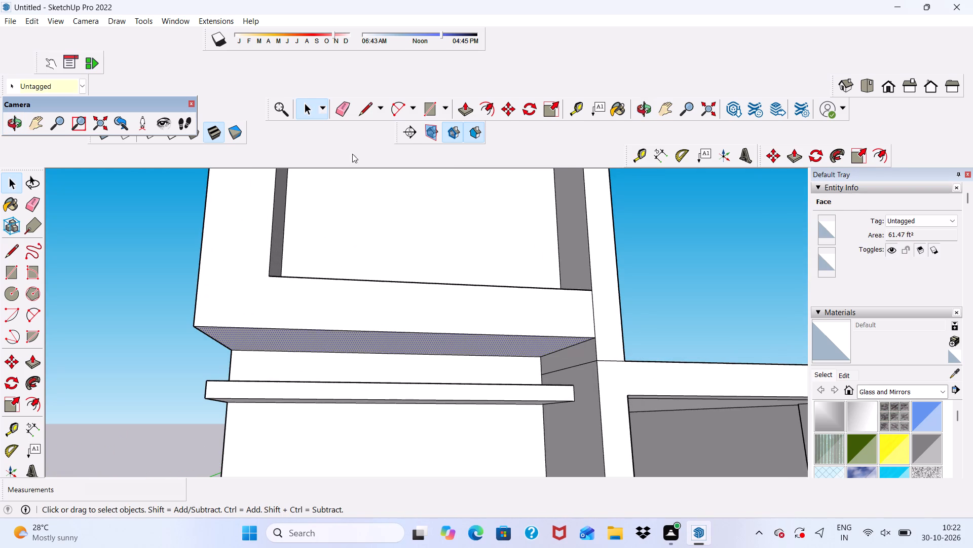
{"action": "left_click", "coordinate": [465, 109]}
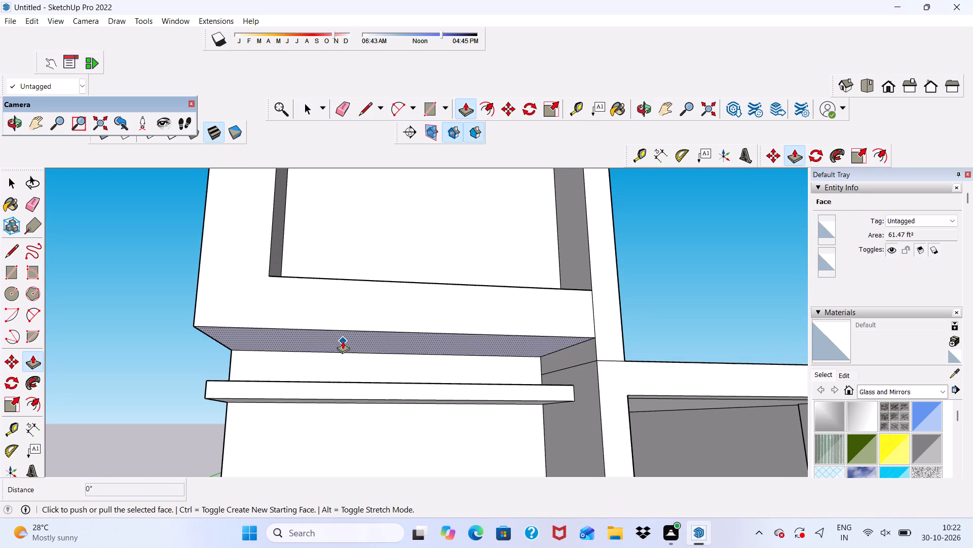
{"action": "left_click", "coordinate": [343, 341]}
{"action": "left_click", "coordinate": [339, 346]}
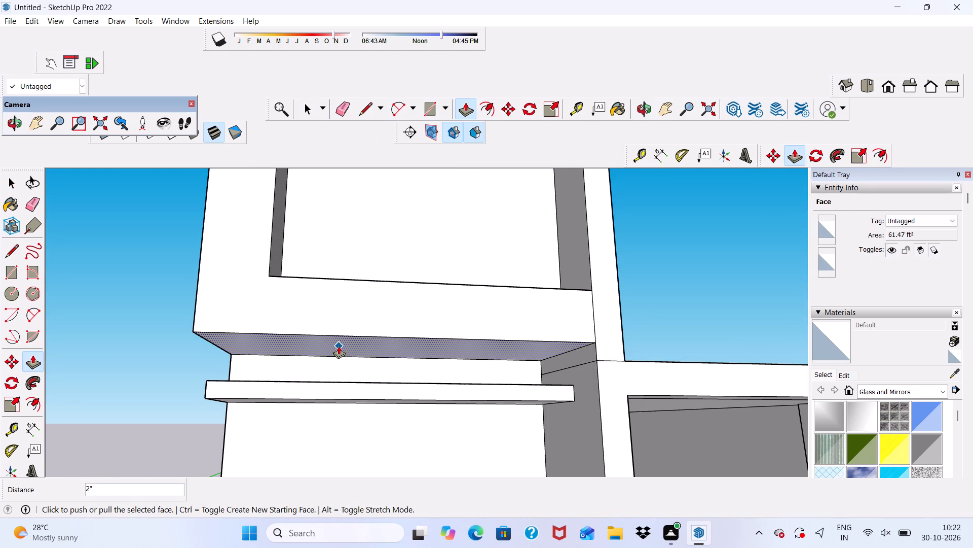
{"action": "scroll", "coordinate": [335, 286], "scroll_direction": "down", "scroll_amount": 6}
{"action": "key", "text": "space"}
{"action": "left_click", "coordinate": [176, 305]}
Extend the tall post wall's rear end face about 39' 2 1/16" along the upper storey's side towards the back of the building.
{"action": "scroll", "coordinate": [255, 271], "scroll_direction": "down", "scroll_amount": 4}
{"action": "middle_click_drag", "start_coordinate": [267, 283], "coordinate": [226, 390]}
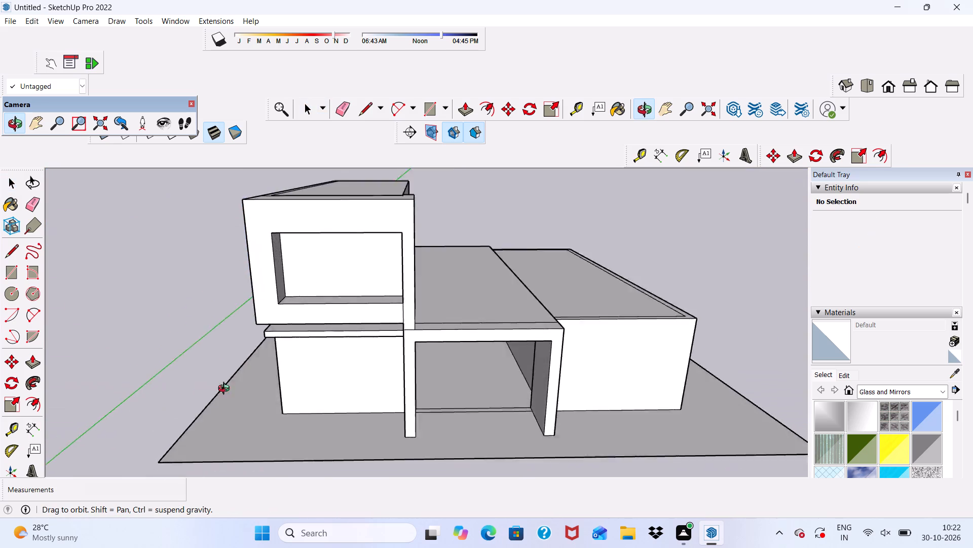
{"action": "middle_click_drag", "start_coordinate": [226, 390], "coordinate": [196, 462]}
{"action": "scroll", "coordinate": [202, 437], "scroll_direction": "down", "scroll_amount": 1}
{"action": "scroll", "coordinate": [350, 271], "scroll_direction": "up", "scroll_amount": 6}
{"action": "scroll", "coordinate": [350, 271], "scroll_direction": "down", "scroll_amount": 6}
{"action": "middle_click_drag", "start_coordinate": [360, 298], "coordinate": [293, 302]}
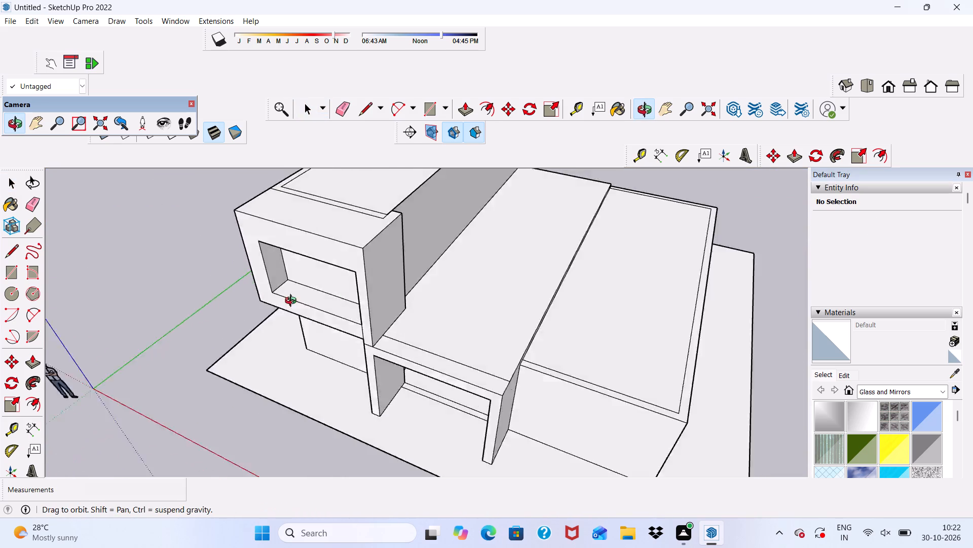
{"action": "middle_click_drag", "start_coordinate": [293, 302], "coordinate": [153, 267]}
{"action": "middle_click_drag", "start_coordinate": [398, 258], "coordinate": [122, 261]}
{"action": "scroll", "coordinate": [423, 193], "scroll_direction": "up", "scroll_amount": 9}
{"action": "left_click", "coordinate": [401, 196]}
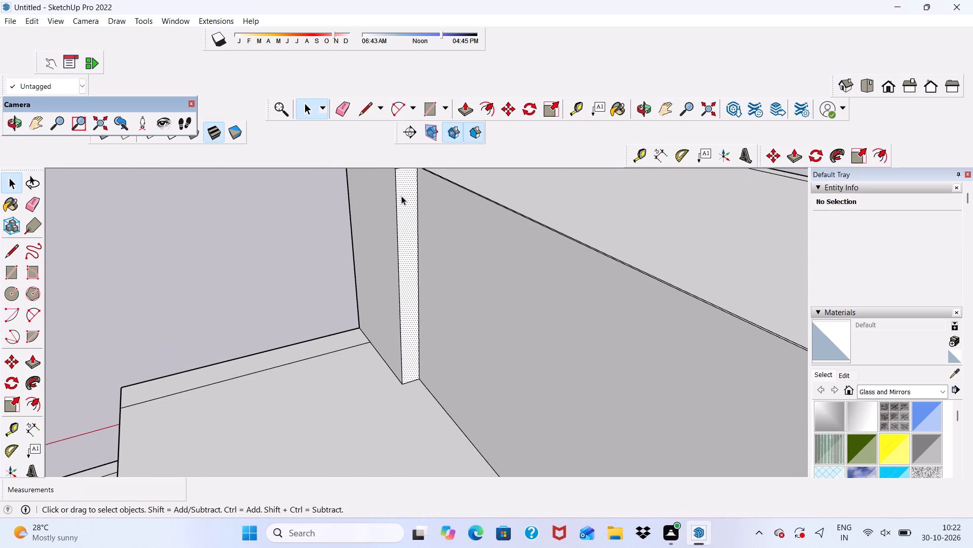
{"action": "left_click", "coordinate": [467, 105]}
{"action": "left_click", "coordinate": [404, 203]}
{"action": "scroll", "coordinate": [492, 337], "scroll_direction": "down", "scroll_amount": 11}
{"action": "scroll", "coordinate": [407, 267], "scroll_direction": "down", "scroll_amount": 11}
{"action": "scroll", "coordinate": [551, 357], "scroll_direction": "up", "scroll_amount": 5}
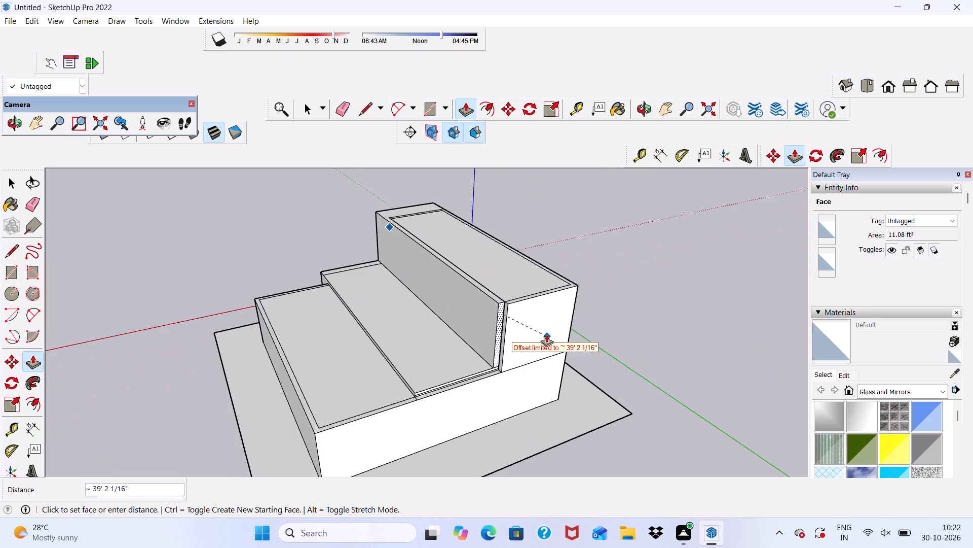
{"action": "left_click", "coordinate": [519, 301]}
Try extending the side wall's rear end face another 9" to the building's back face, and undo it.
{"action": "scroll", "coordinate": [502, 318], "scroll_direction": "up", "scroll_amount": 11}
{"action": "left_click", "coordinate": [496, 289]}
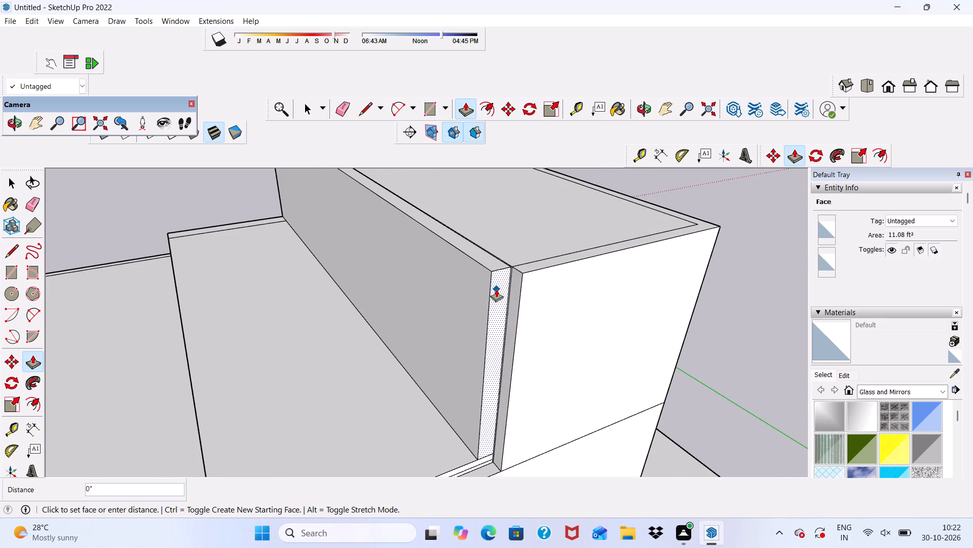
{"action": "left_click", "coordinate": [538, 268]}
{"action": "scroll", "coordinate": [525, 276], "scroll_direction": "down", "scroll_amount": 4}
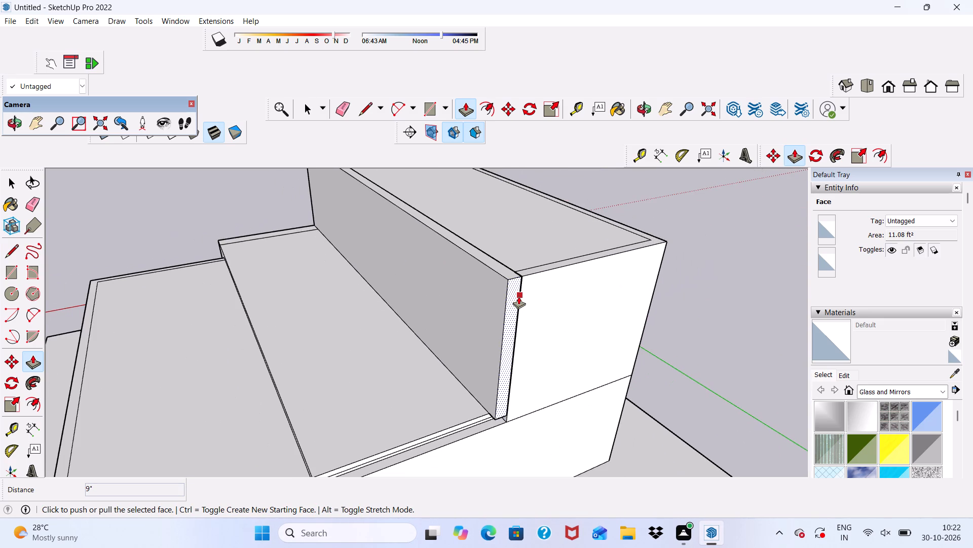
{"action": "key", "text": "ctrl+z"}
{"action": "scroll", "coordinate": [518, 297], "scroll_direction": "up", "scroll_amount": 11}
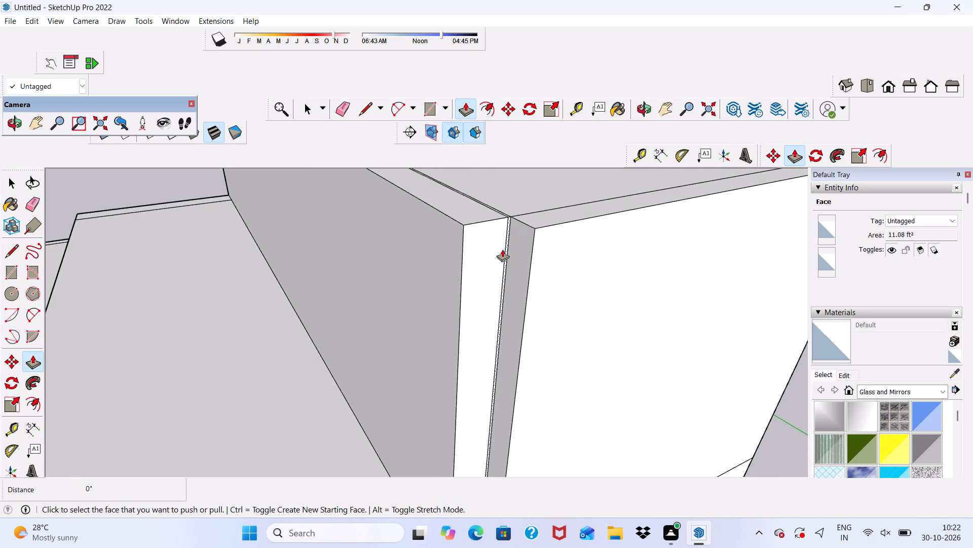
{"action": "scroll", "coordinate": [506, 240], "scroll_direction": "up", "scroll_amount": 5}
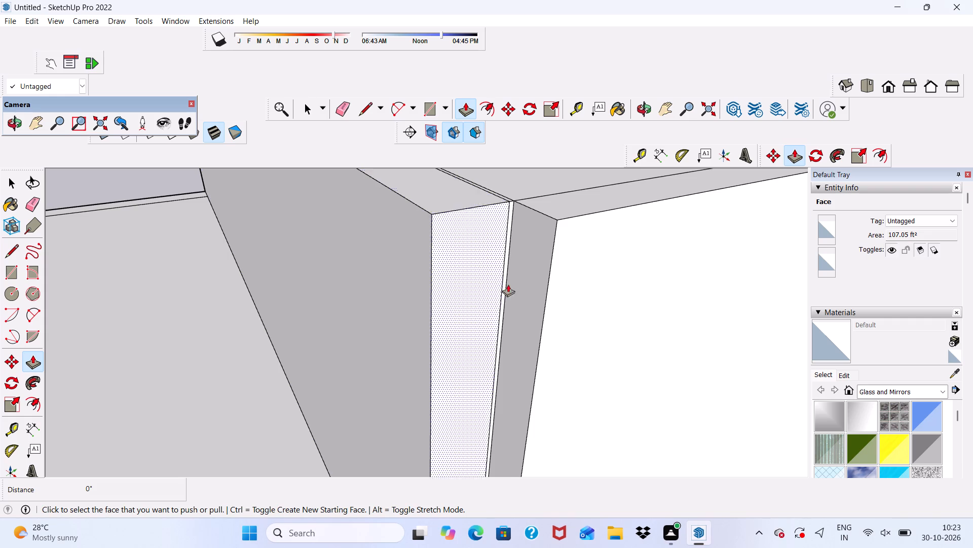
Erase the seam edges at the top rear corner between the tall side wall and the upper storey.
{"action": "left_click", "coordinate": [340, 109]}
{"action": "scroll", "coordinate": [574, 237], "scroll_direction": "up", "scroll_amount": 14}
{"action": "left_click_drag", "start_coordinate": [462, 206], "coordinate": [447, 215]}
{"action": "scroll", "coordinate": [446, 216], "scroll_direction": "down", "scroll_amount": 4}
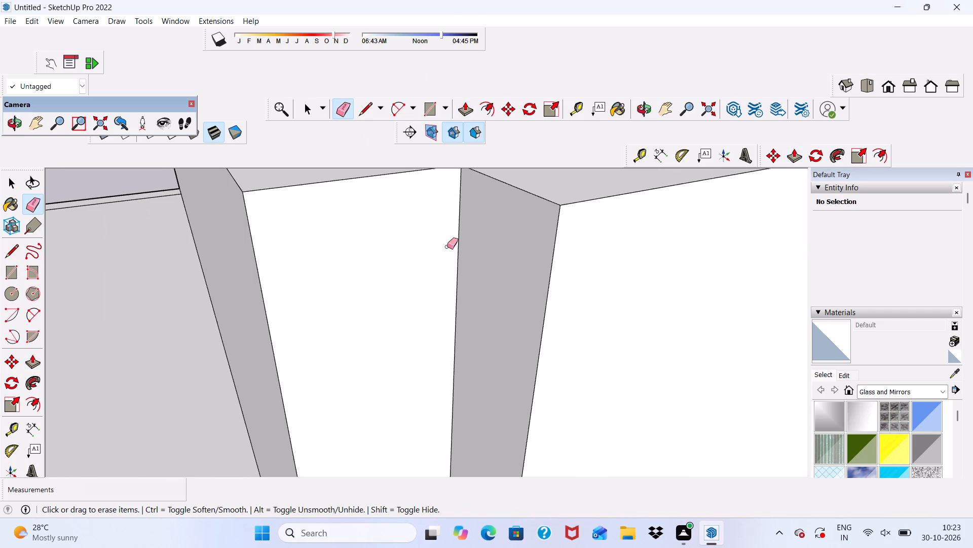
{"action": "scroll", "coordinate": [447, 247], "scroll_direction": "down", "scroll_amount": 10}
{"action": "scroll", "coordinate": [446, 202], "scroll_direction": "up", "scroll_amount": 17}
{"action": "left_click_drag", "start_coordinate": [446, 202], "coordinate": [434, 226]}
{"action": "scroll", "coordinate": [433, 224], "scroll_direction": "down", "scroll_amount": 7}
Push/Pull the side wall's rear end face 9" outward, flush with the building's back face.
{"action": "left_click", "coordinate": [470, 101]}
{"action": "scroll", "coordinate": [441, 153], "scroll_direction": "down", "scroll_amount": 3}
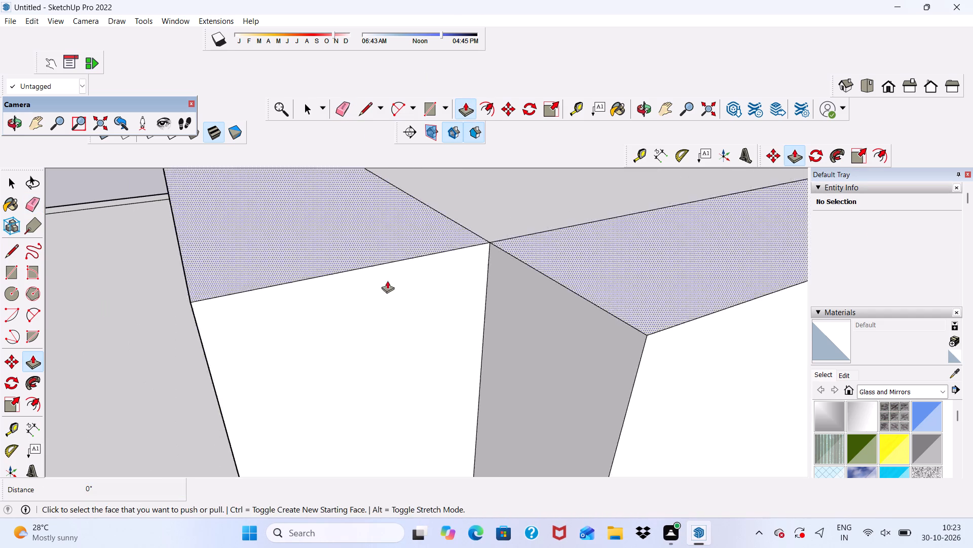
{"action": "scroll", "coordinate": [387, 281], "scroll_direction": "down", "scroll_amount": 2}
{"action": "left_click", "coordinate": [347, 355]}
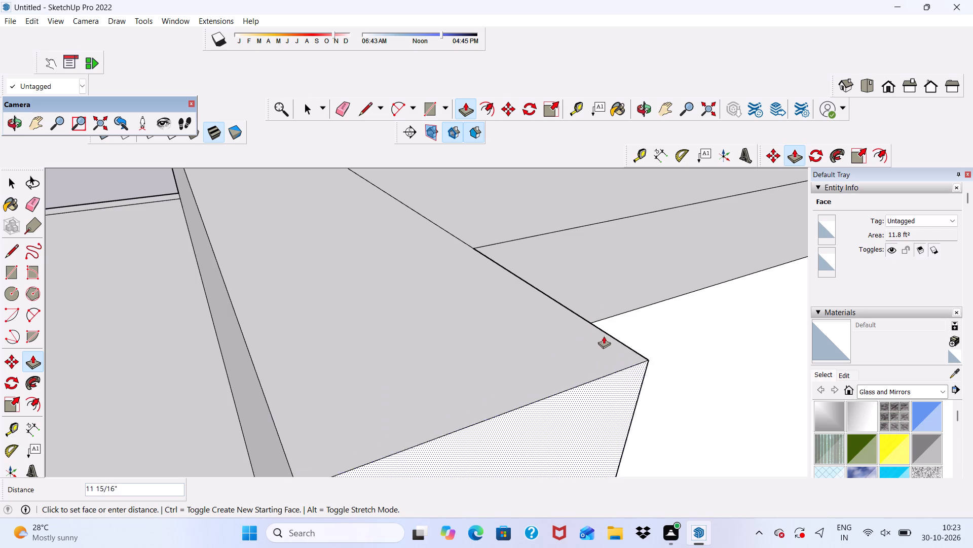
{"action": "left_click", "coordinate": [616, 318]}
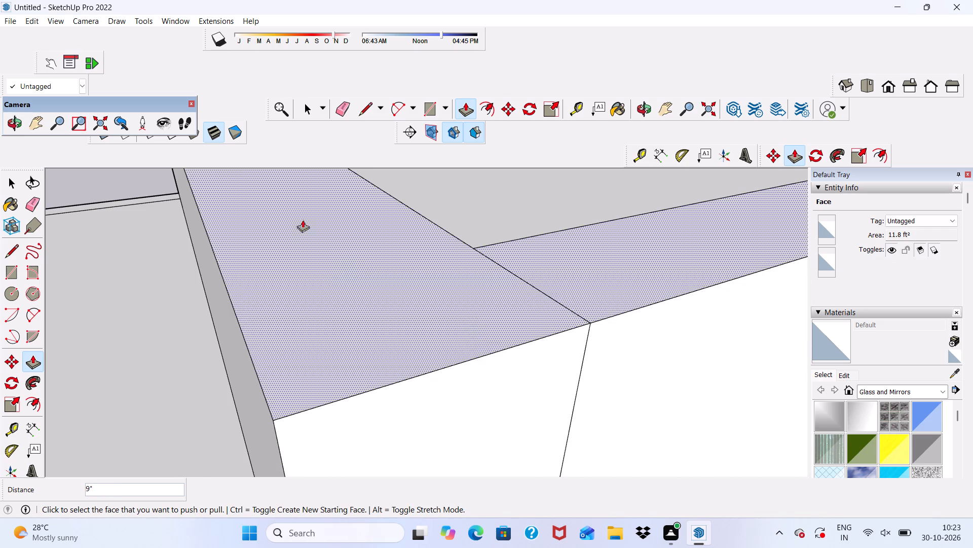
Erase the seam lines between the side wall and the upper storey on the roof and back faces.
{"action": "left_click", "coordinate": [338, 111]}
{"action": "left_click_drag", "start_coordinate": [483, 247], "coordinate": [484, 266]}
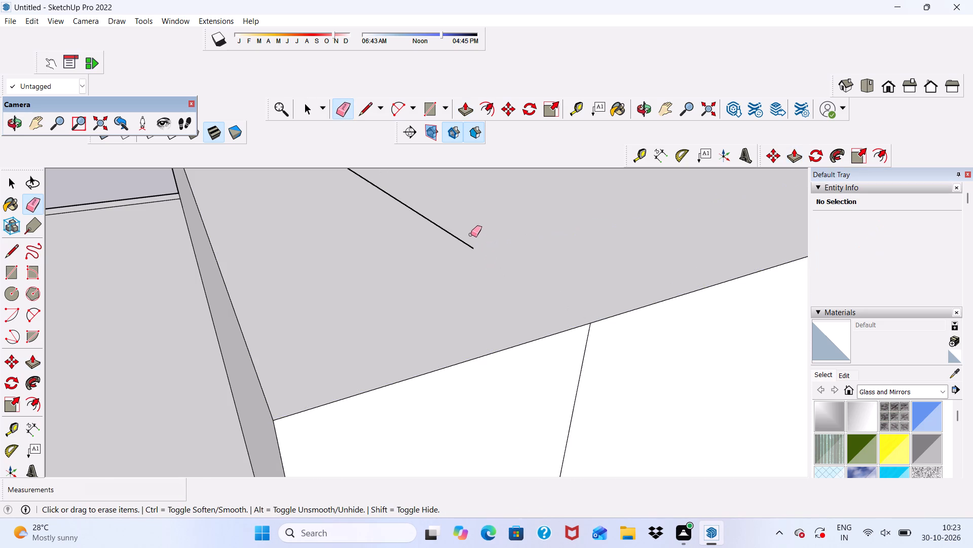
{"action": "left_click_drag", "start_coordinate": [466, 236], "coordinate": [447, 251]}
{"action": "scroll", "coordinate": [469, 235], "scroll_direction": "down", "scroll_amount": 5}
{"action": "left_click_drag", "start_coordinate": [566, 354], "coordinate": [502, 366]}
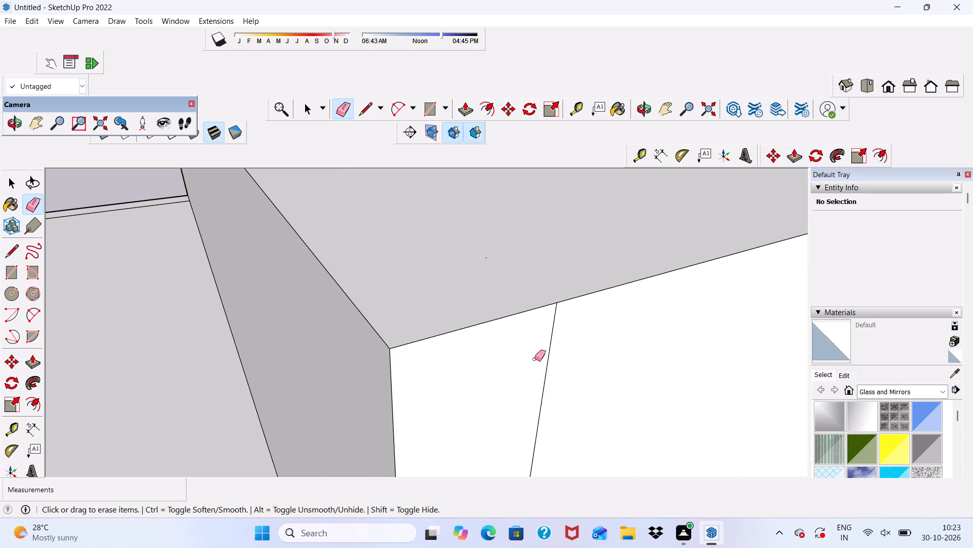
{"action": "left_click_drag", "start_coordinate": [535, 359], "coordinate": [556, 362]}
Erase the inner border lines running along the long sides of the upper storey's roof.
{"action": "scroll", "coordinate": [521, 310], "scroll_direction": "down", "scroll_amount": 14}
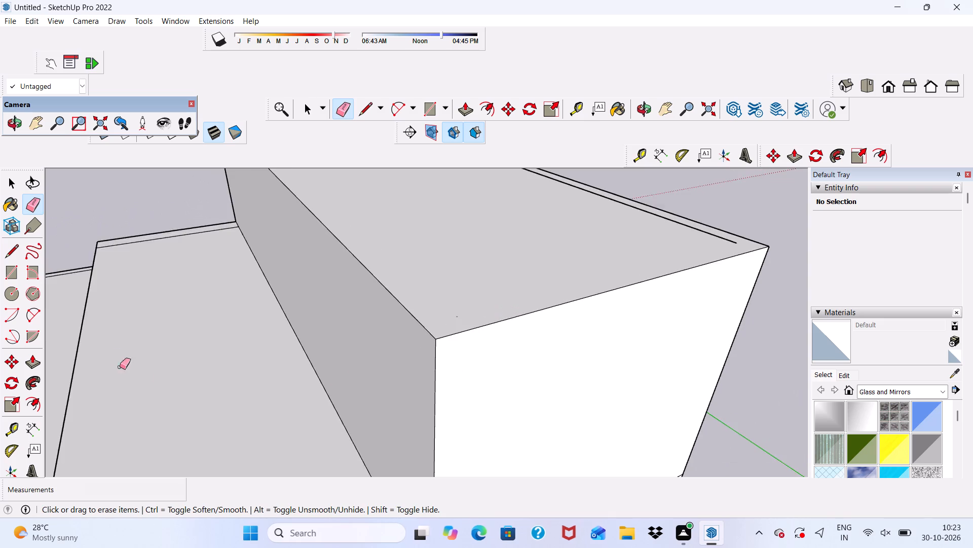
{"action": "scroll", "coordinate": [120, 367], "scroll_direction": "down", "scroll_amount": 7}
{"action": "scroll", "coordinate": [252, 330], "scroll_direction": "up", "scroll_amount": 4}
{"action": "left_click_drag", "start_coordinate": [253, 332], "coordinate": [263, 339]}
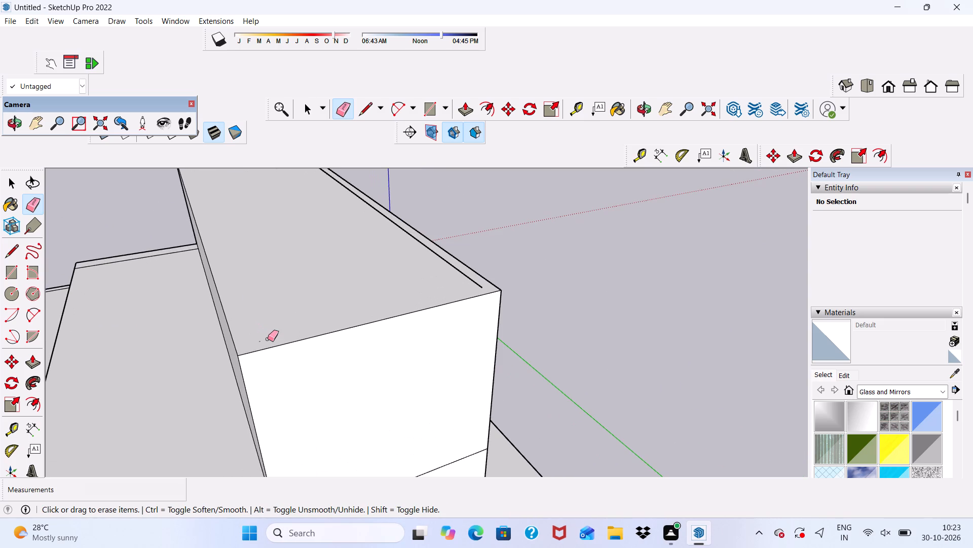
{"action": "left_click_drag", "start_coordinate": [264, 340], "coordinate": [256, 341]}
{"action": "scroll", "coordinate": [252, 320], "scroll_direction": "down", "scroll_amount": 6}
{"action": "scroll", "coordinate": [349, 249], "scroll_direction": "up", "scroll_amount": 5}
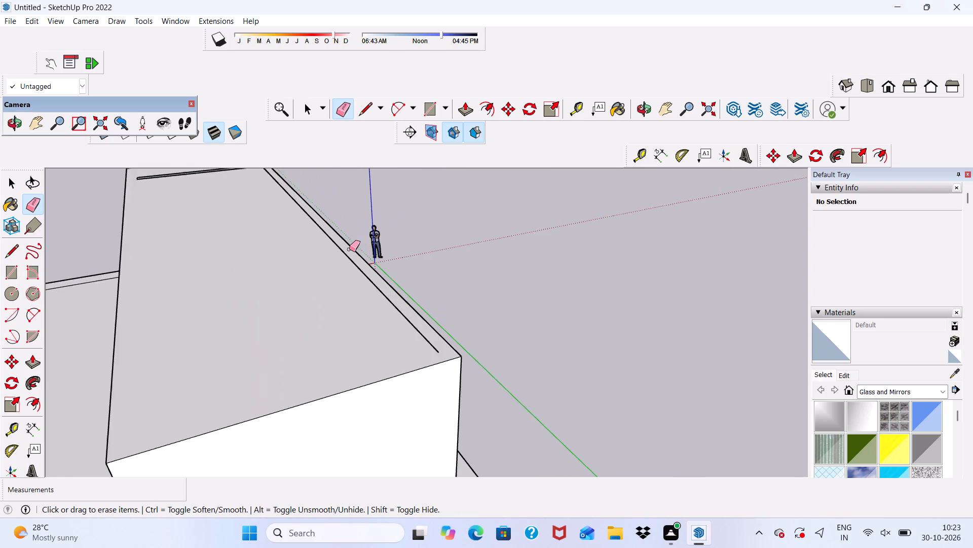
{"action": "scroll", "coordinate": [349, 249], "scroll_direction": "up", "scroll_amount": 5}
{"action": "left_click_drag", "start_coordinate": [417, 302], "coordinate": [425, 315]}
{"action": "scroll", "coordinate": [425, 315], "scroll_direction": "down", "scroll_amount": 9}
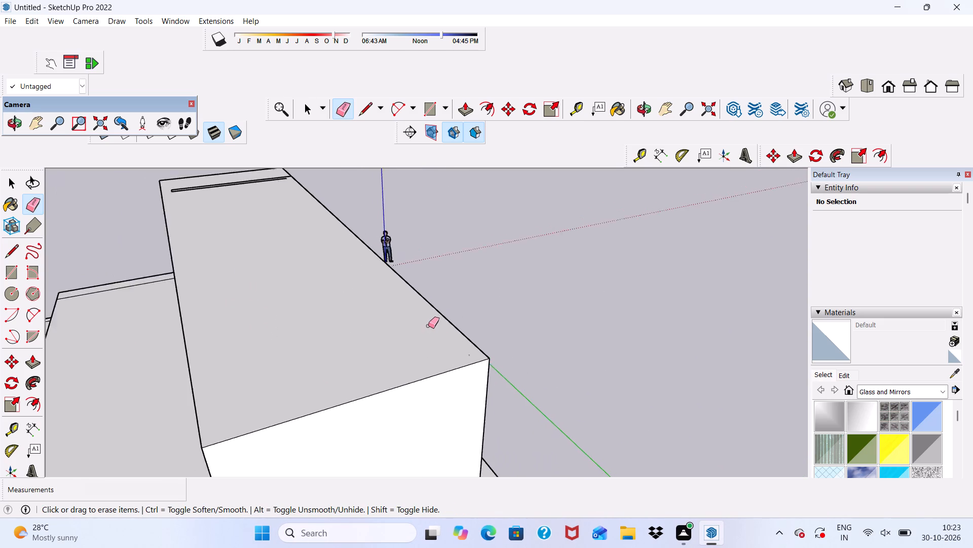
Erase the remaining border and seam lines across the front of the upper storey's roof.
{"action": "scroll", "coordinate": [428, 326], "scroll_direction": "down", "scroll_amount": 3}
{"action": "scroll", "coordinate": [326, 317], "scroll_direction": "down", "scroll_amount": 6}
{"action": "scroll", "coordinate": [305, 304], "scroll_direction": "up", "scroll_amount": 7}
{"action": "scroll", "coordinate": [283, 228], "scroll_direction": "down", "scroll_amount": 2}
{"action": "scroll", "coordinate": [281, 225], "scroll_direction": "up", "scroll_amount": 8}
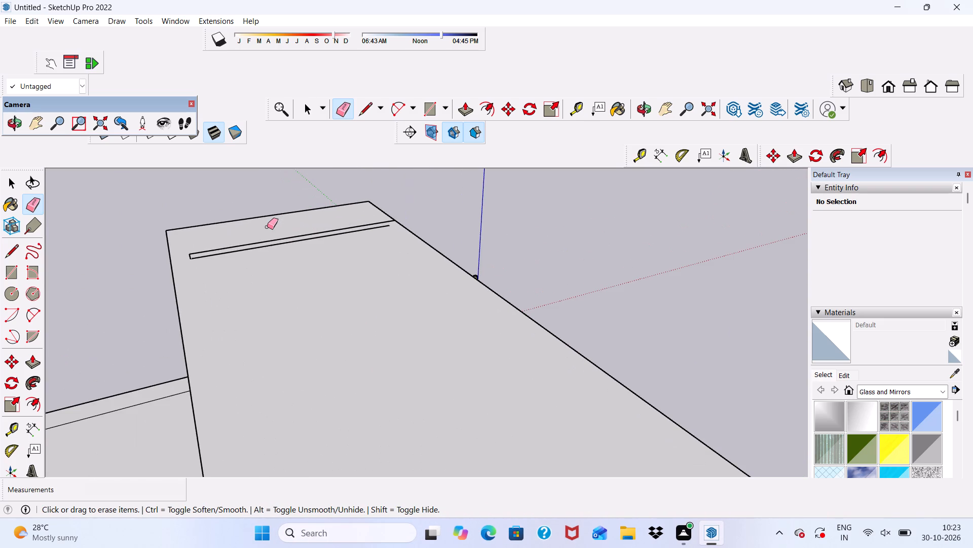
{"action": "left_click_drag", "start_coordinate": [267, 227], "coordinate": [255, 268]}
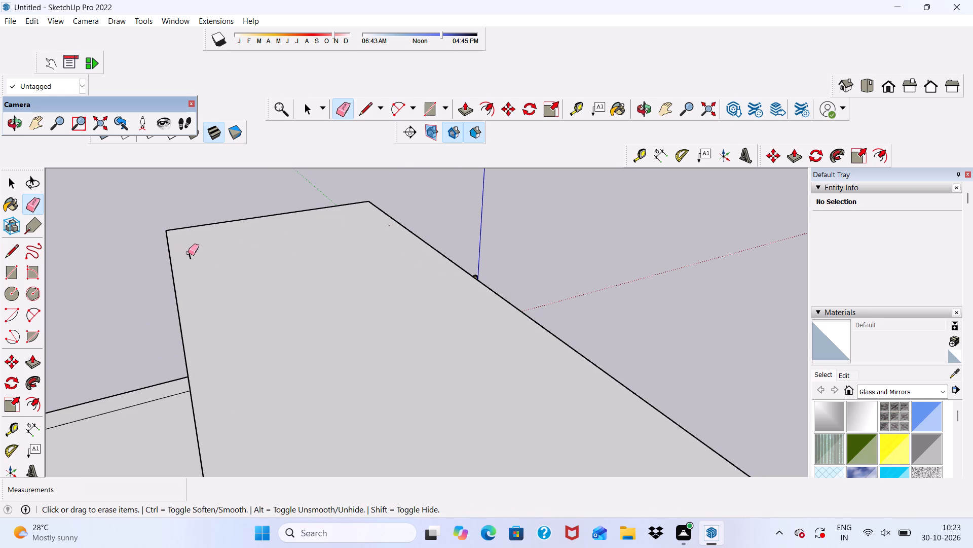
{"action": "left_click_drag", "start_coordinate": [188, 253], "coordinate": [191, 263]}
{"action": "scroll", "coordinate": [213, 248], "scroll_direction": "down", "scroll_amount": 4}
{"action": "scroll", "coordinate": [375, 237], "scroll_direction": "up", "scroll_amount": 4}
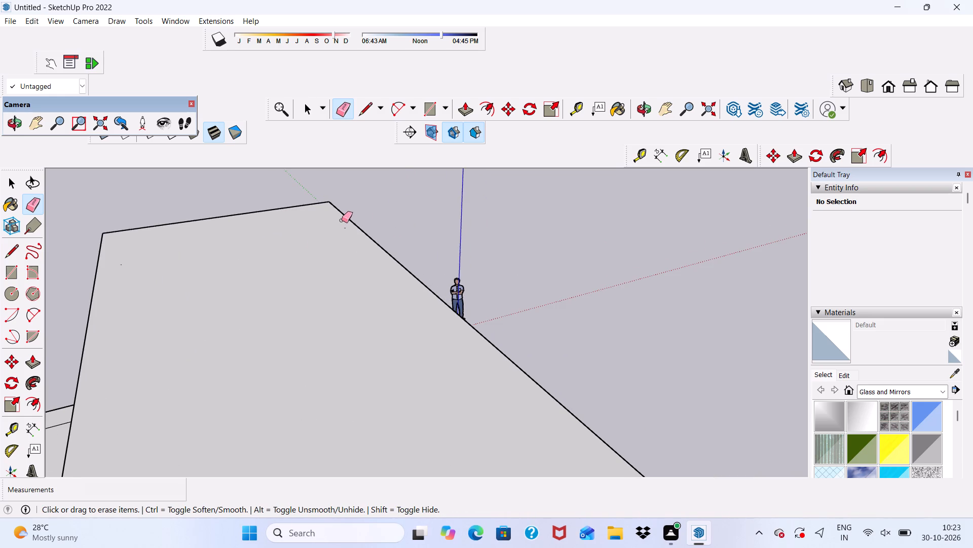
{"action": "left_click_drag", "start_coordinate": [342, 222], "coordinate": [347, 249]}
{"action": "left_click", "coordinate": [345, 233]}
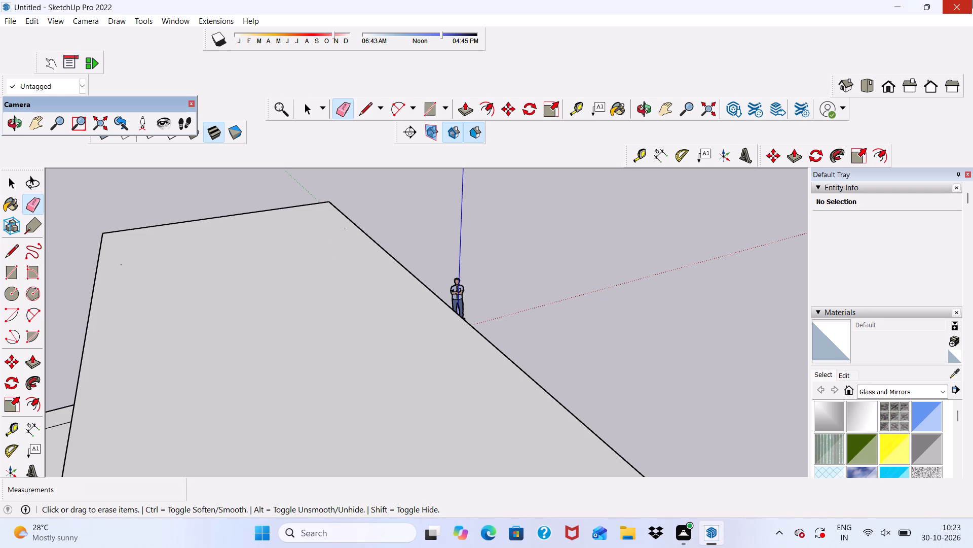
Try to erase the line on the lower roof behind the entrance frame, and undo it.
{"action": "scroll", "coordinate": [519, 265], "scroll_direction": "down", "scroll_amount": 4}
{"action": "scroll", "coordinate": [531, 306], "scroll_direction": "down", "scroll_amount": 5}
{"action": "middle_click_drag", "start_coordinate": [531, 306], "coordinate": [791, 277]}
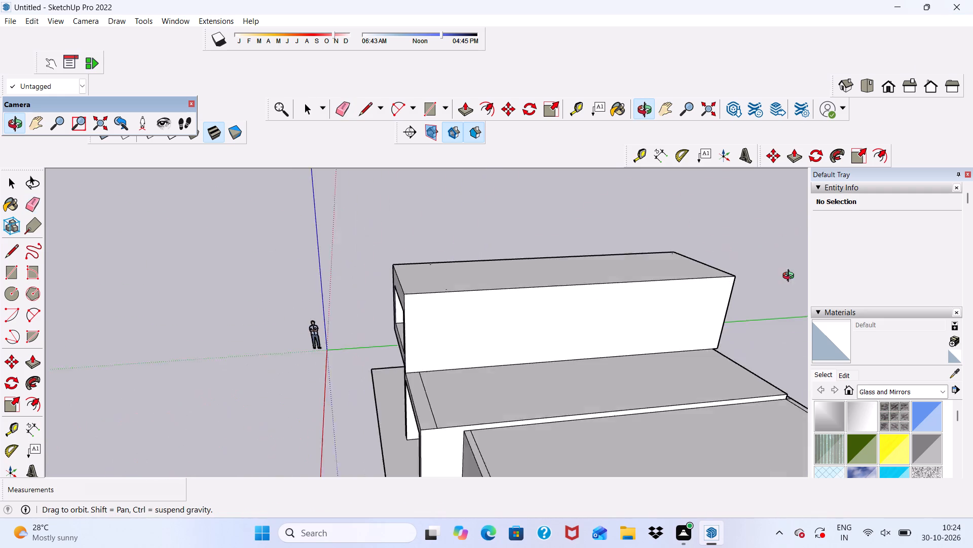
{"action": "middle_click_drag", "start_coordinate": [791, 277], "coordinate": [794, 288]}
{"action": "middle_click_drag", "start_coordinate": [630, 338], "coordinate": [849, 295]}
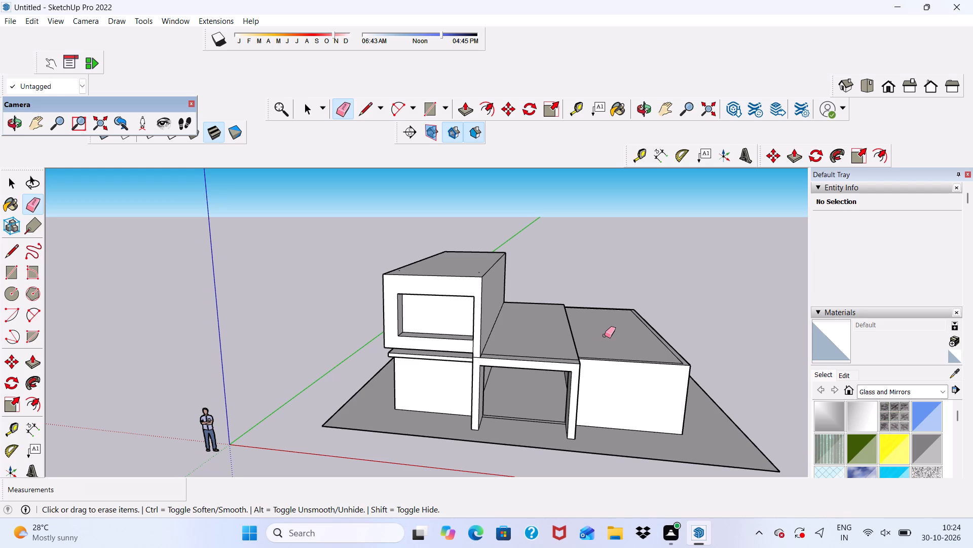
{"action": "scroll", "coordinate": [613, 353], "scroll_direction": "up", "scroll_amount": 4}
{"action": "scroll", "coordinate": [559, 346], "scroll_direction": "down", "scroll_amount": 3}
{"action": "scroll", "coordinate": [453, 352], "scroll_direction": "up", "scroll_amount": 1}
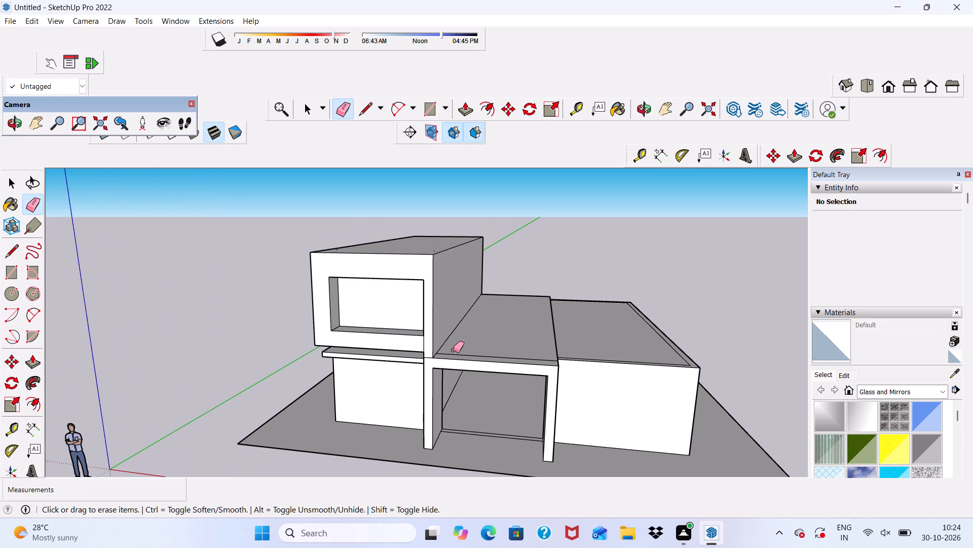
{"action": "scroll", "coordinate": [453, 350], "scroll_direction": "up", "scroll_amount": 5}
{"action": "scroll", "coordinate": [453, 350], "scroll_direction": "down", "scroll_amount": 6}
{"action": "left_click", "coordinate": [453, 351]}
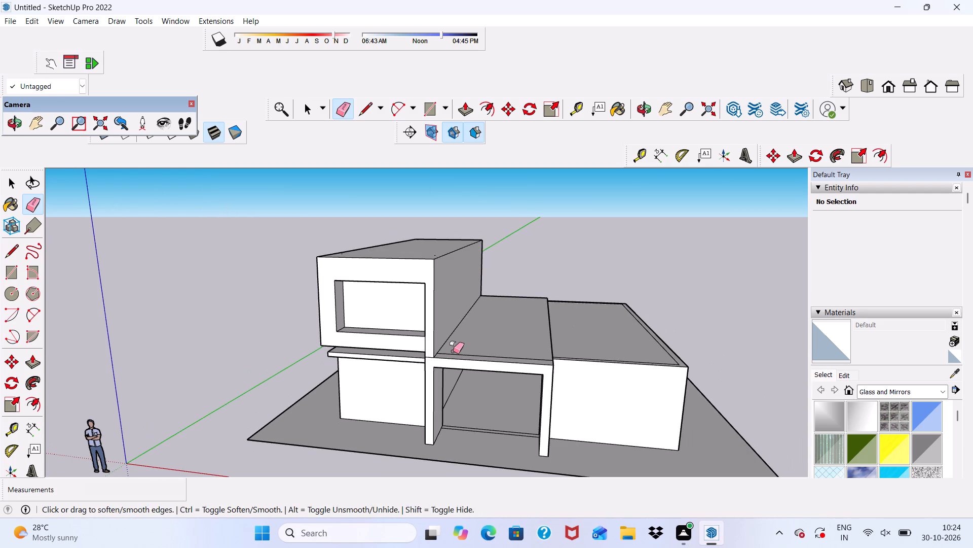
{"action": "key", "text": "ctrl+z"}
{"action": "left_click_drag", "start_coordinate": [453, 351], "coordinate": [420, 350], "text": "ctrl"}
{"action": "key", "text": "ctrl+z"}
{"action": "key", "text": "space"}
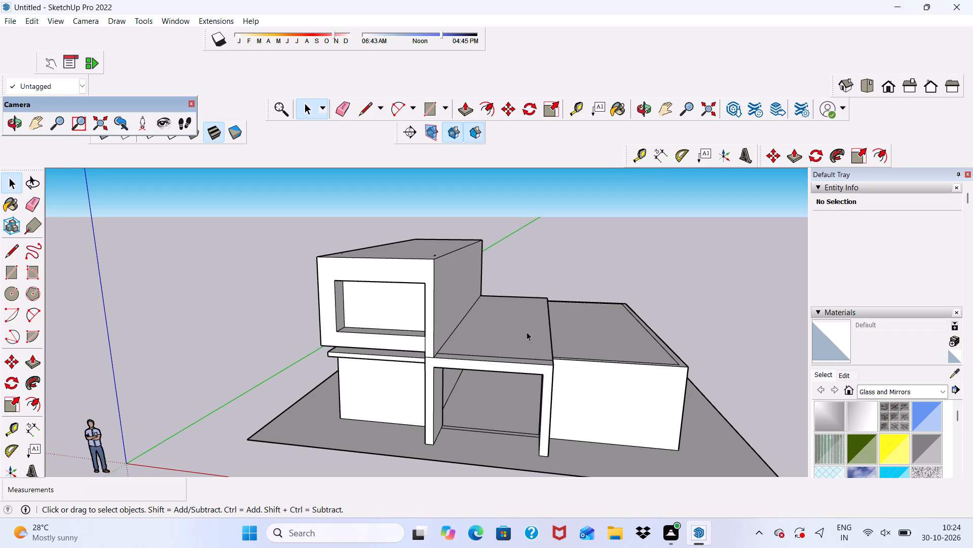
Undo the recent edits back to before the tall side wall was extended towards the rear.
{"action": "key", "text": "ctrl+z"}
{"action": "key", "text": "ctrl+z"}
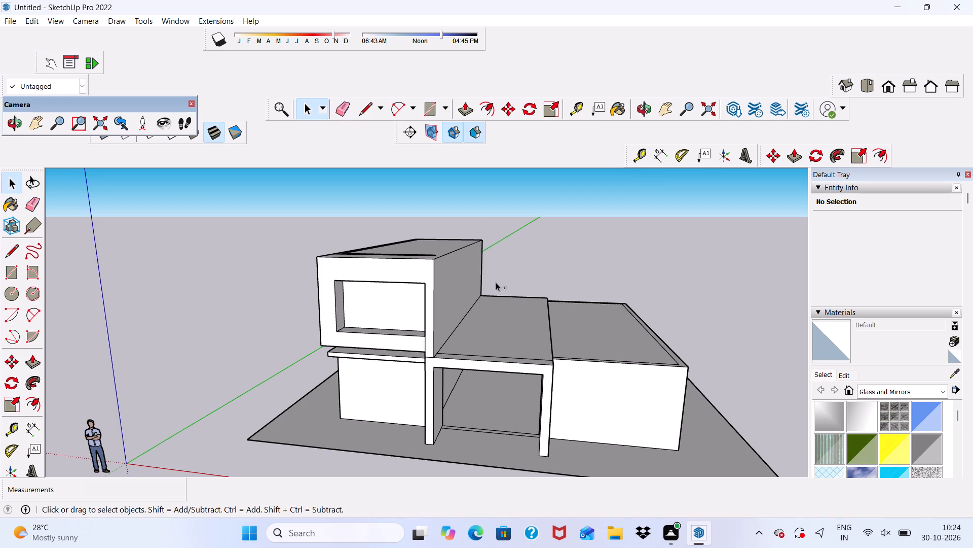
{"action": "scroll", "coordinate": [492, 250], "scroll_direction": "up", "scroll_amount": 6}
{"action": "middle_click_drag", "start_coordinate": [404, 264], "coordinate": [416, 347]}
{"action": "scroll", "coordinate": [398, 280], "scroll_direction": "down", "scroll_amount": 5}
{"action": "middle_click_drag", "start_coordinate": [398, 296], "coordinate": [397, 303]}
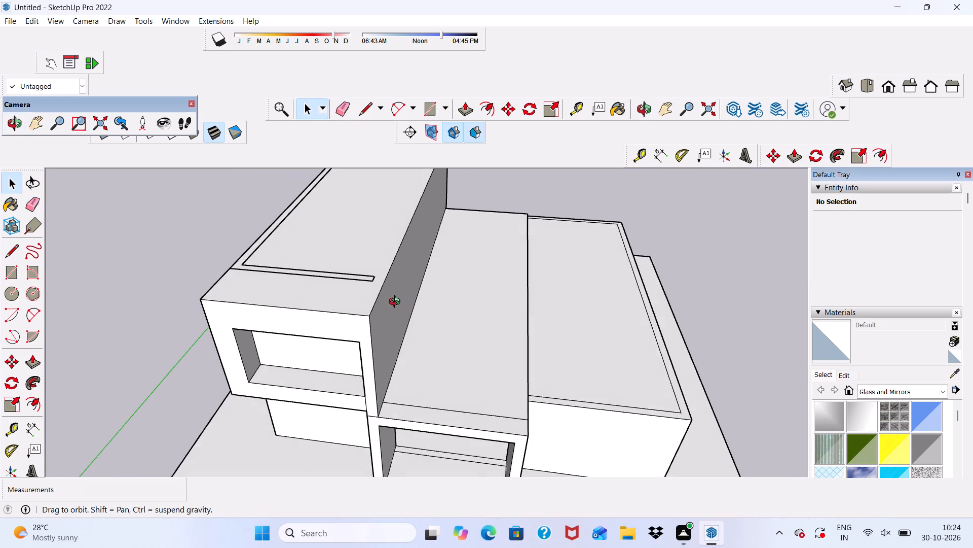
{"action": "middle_click_drag", "start_coordinate": [397, 303], "coordinate": [393, 314]}
{"action": "key", "text": "ctrl+z"}
{"action": "key", "text": "ctrl+z"}
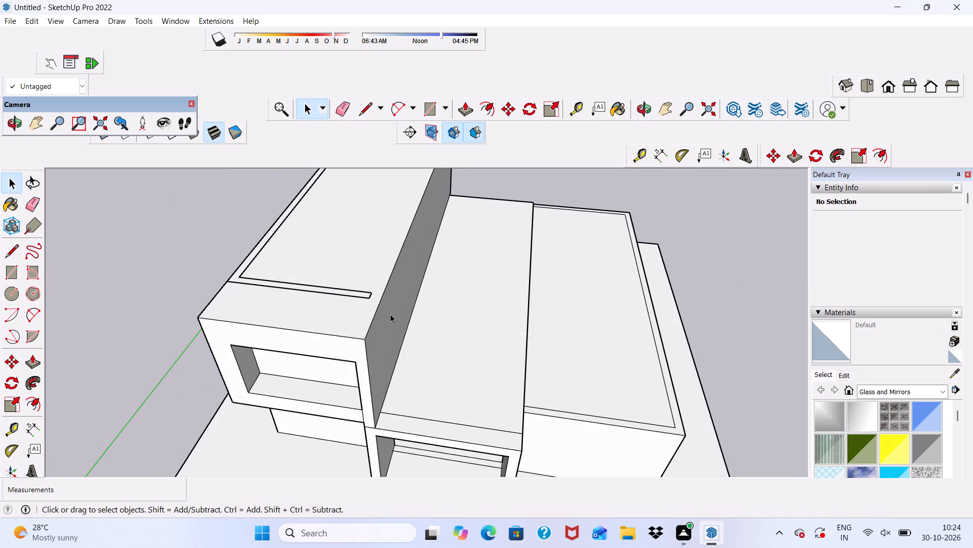
{"action": "key", "text": "ctrl+z"}
{"action": "key", "text": "ctrl+z"}
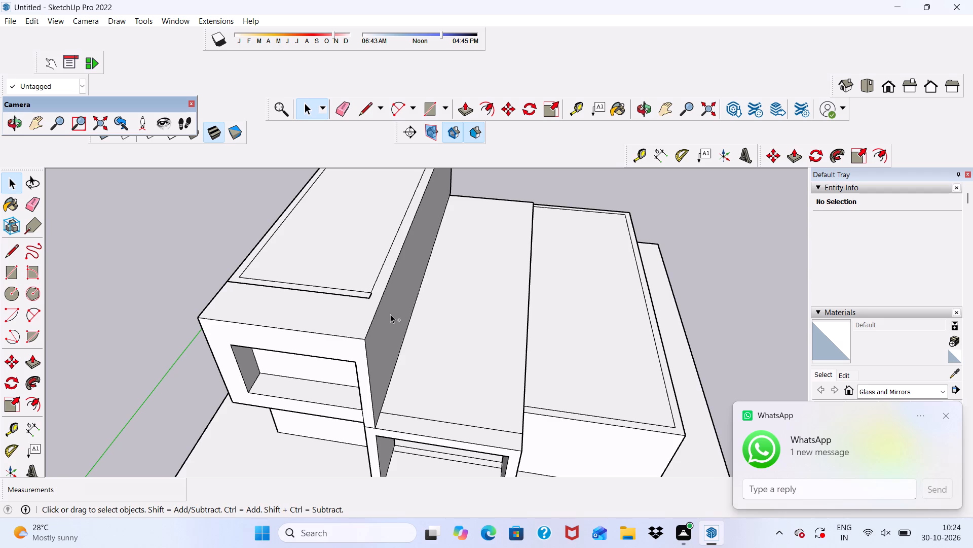
{"action": "key", "text": "ctrl+z"}
{"action": "key", "text": "z"}
{"action": "key", "text": "ctrl+z"}
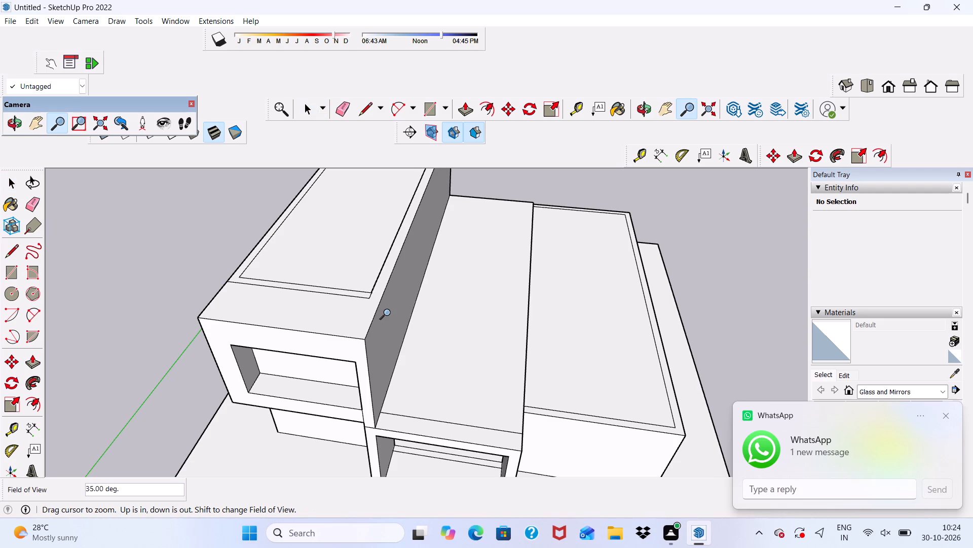
{"action": "key", "text": "ctrl+z"}
{"action": "key", "text": "z"}
{"action": "key", "text": "ctrl+z"}
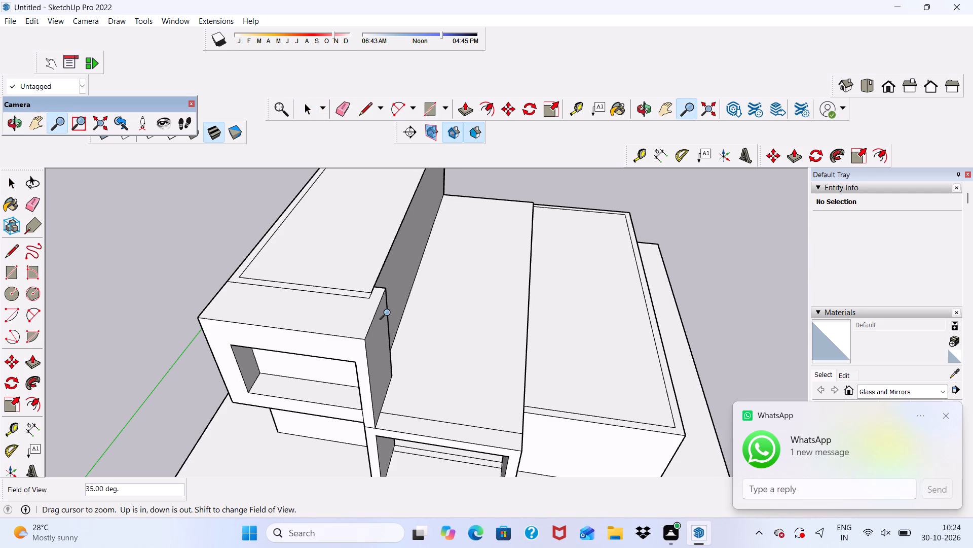
{"action": "scroll", "coordinate": [399, 295], "scroll_direction": "up", "scroll_amount": 4}
{"action": "key", "text": "space"}
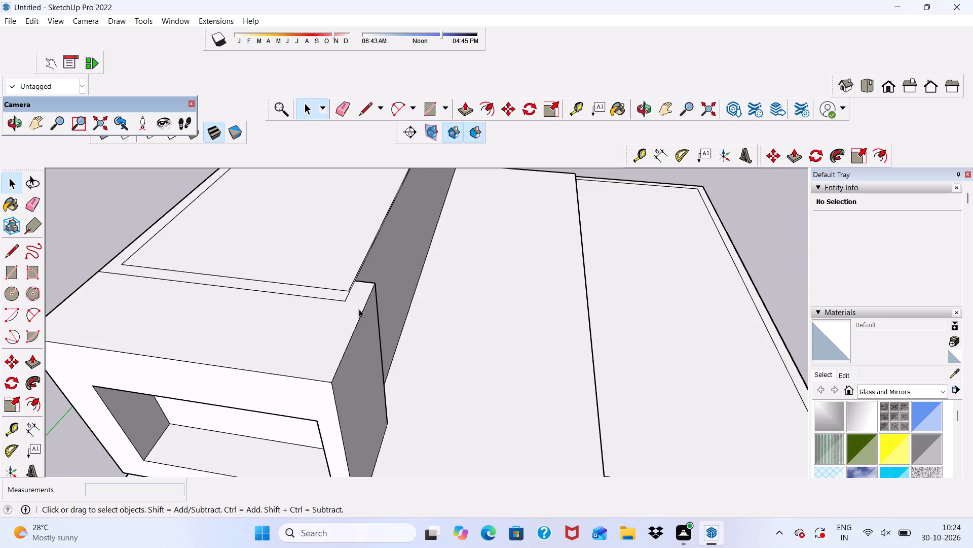
Push/Pull the upper storey's long side face 1' outward, flush with the side of the projecting front frame.
{"action": "scroll", "coordinate": [368, 285], "scroll_direction": "up", "scroll_amount": 1}
{"action": "left_click", "coordinate": [316, 295]}
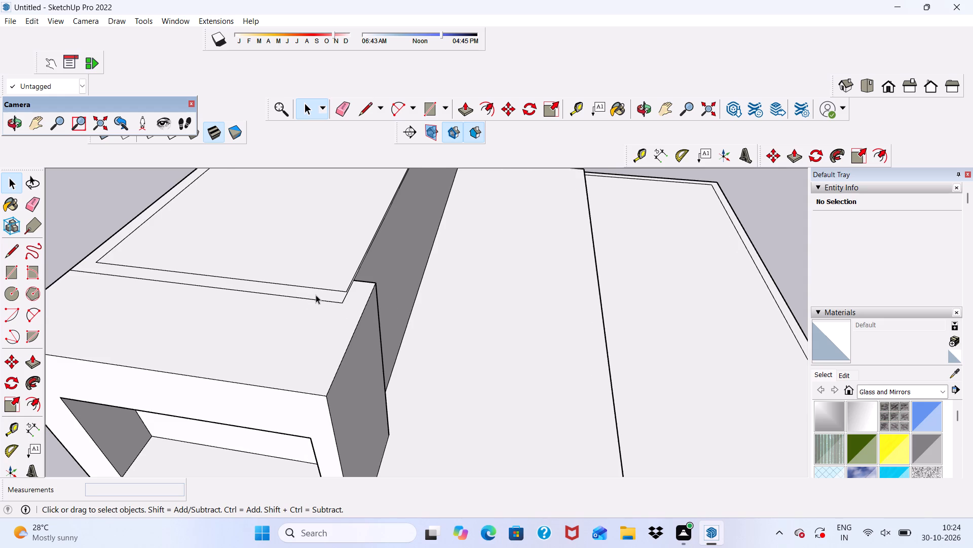
{"action": "scroll", "coordinate": [318, 298], "scroll_direction": "down", "scroll_amount": 4}
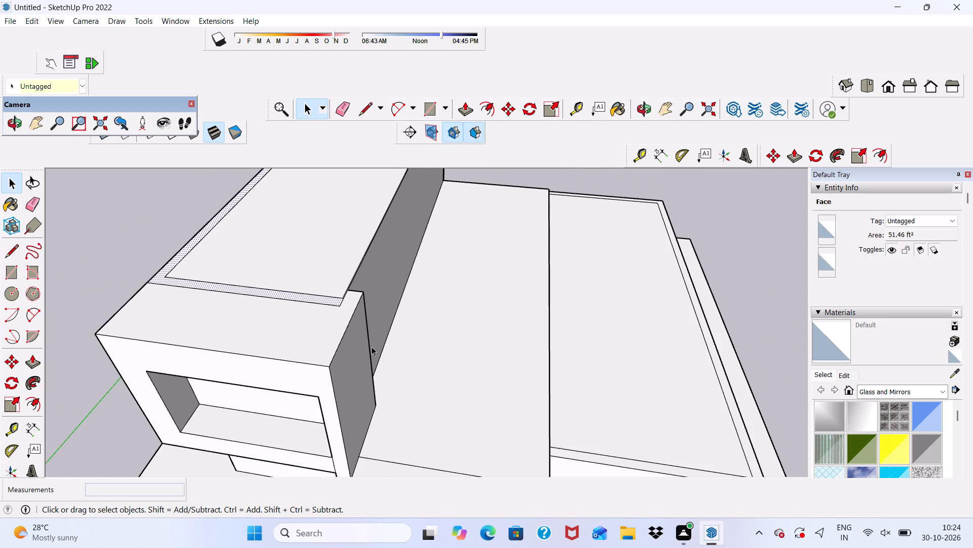
{"action": "middle_click_drag", "start_coordinate": [364, 348], "coordinate": [0, 331]}
{"action": "left_click", "coordinate": [510, 312]}
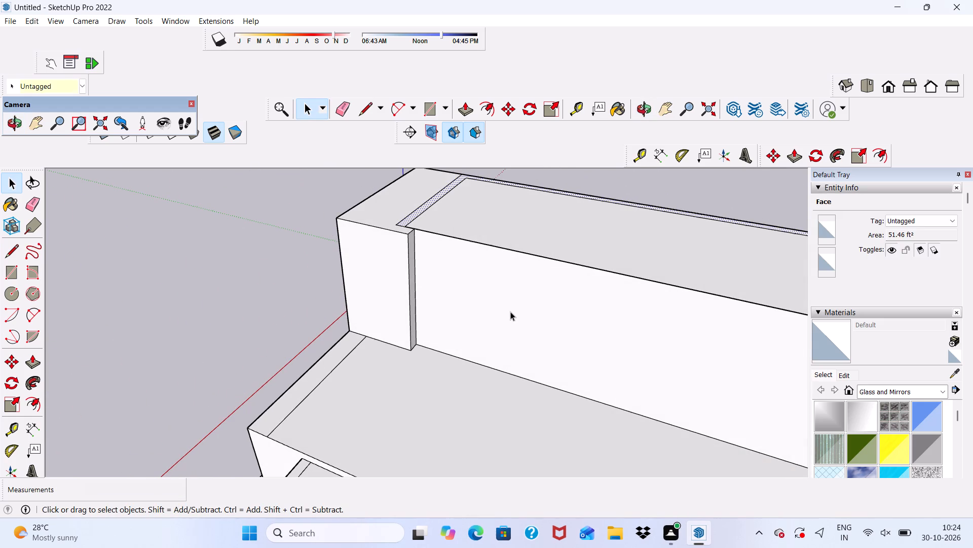
{"action": "left_click", "coordinate": [466, 107]}
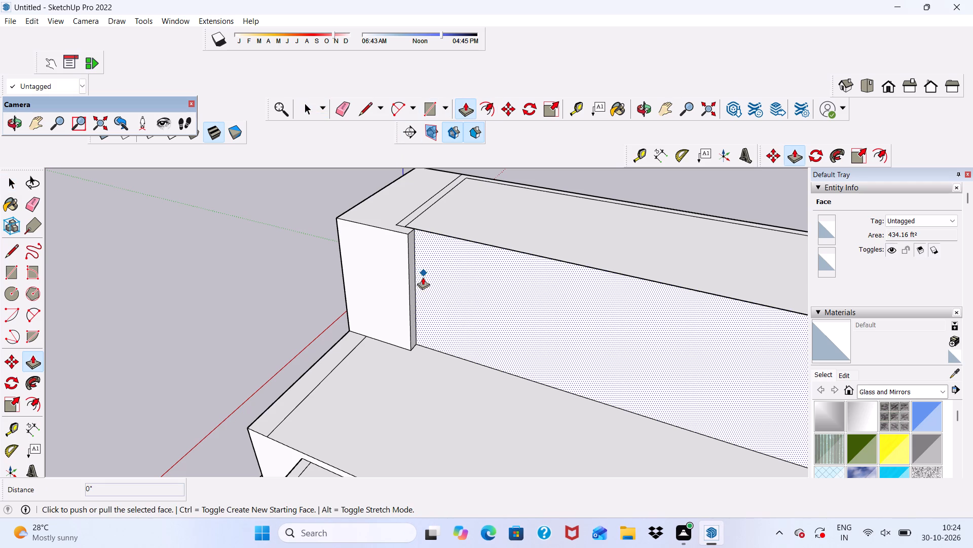
{"action": "left_click", "coordinate": [437, 275]}
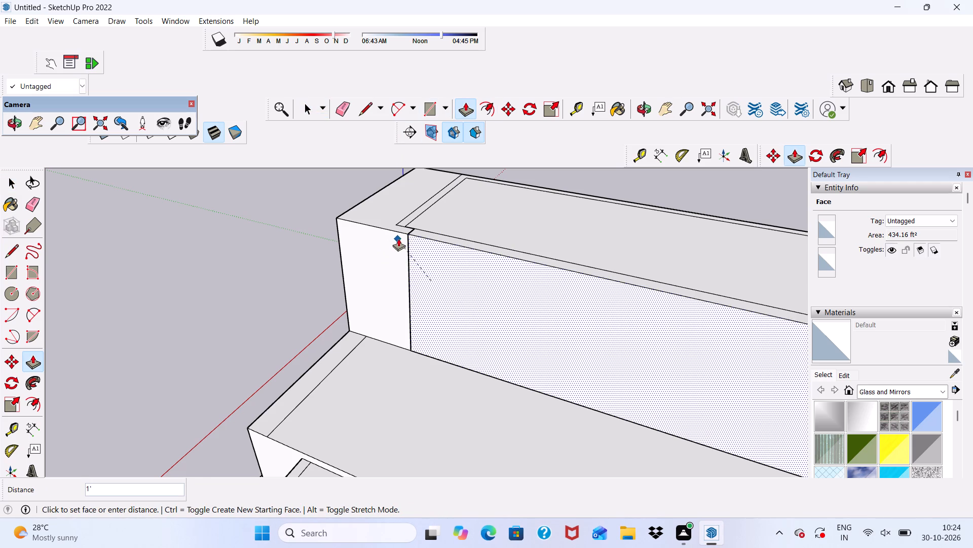
{"action": "left_click", "coordinate": [399, 238]}
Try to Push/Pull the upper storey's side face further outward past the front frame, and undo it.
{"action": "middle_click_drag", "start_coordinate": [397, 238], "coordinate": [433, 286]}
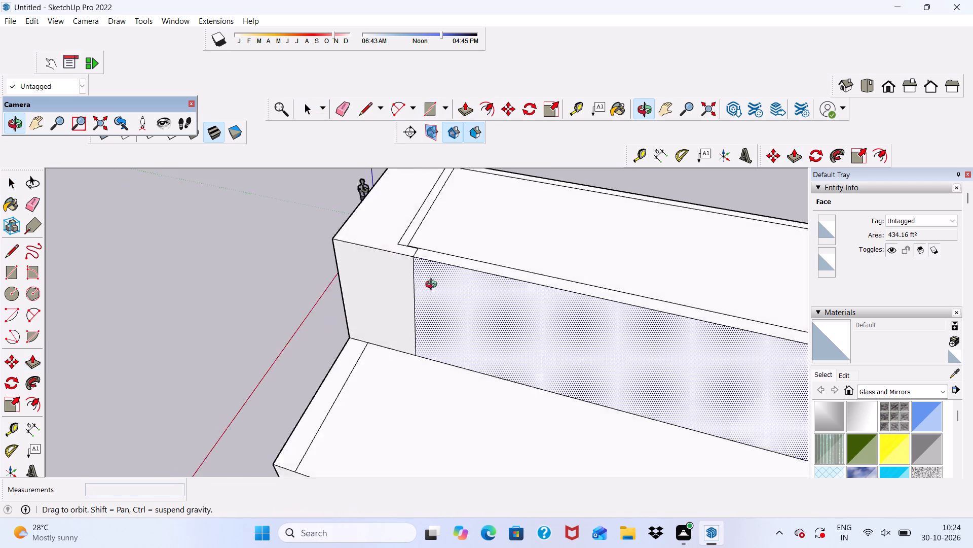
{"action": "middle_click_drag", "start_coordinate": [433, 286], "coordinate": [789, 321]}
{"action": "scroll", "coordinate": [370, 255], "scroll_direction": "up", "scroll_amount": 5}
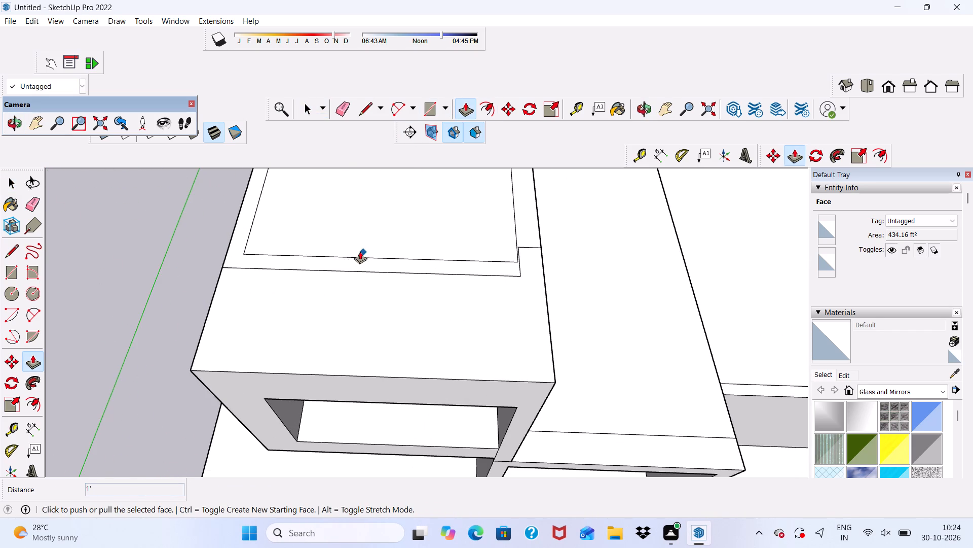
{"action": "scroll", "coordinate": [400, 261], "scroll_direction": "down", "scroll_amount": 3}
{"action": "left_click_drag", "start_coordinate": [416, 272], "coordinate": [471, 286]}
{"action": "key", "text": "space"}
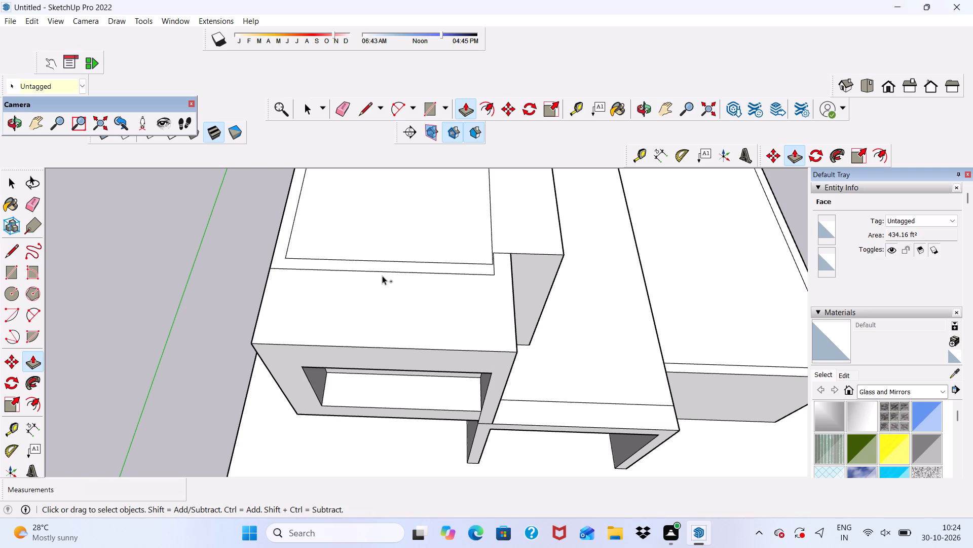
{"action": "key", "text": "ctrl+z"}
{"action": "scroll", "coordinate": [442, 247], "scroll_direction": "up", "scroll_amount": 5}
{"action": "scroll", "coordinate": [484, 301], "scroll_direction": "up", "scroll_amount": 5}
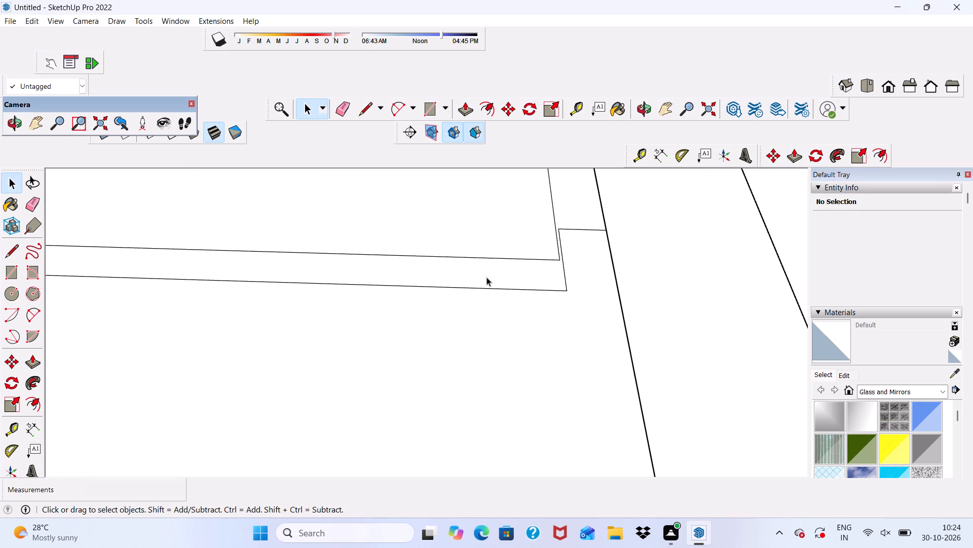
Draw a short line on the upper roof joining the inner outline's front corner to the adjacent stepped edge.
{"action": "left_click", "coordinate": [365, 113]}
{"action": "scroll", "coordinate": [576, 284], "scroll_direction": "up", "scroll_amount": 7}
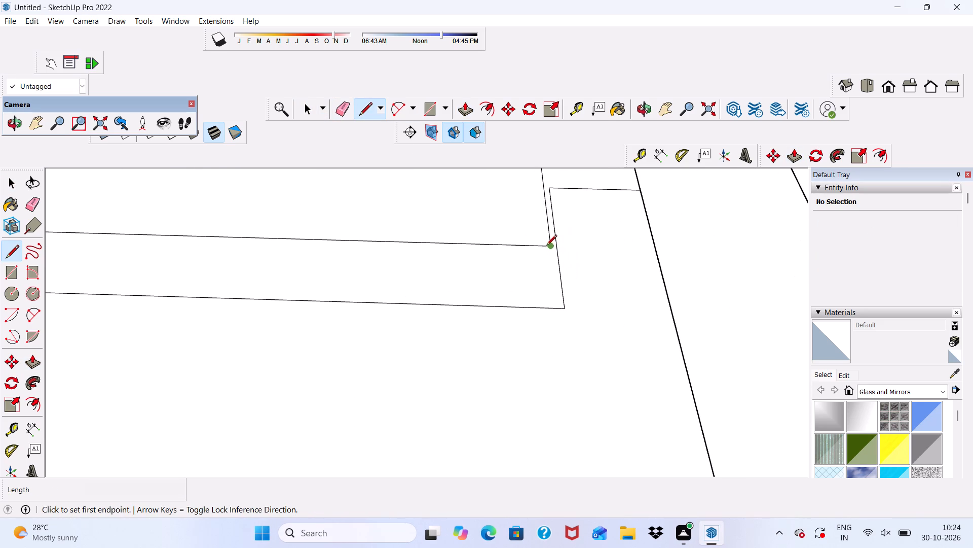
{"action": "left_click", "coordinate": [546, 246]}
{"action": "scroll", "coordinate": [556, 244], "scroll_direction": "up", "scroll_amount": 5}
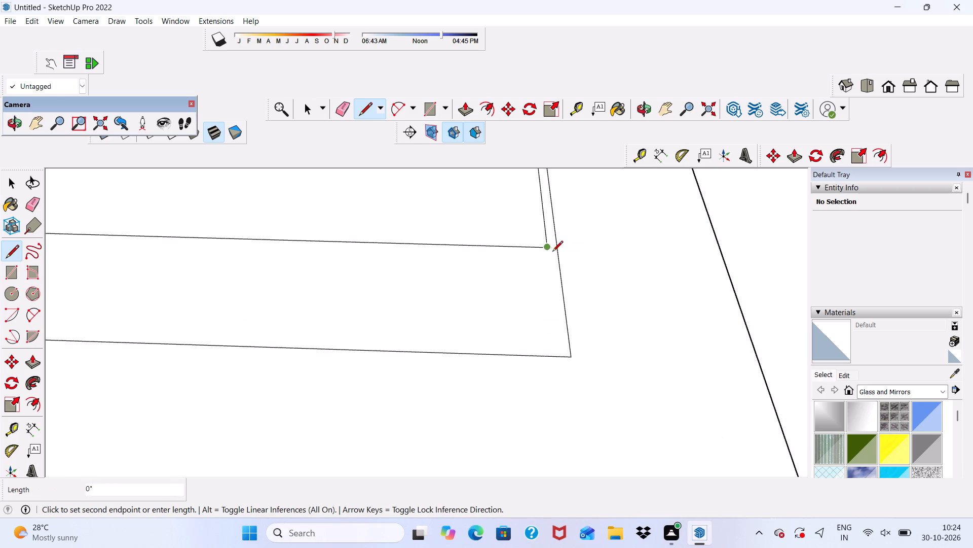
{"action": "left_click", "coordinate": [555, 248]}
{"action": "scroll", "coordinate": [534, 267], "scroll_direction": "down", "scroll_amount": 7}
{"action": "scroll", "coordinate": [553, 333], "scroll_direction": "up", "scroll_amount": 1}
{"action": "scroll", "coordinate": [545, 358], "scroll_direction": "down", "scroll_amount": 4}
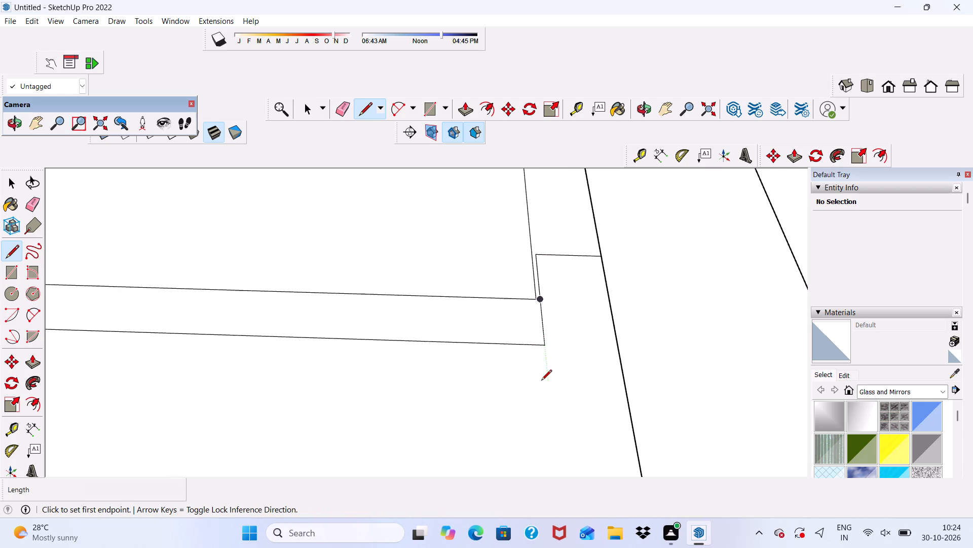
{"action": "scroll", "coordinate": [522, 368], "scroll_direction": "down", "scroll_amount": 14}
{"action": "key", "text": "space"}
Examine the upper storey's front frame, its top edge and the roof outline from several angles.
{"action": "scroll", "coordinate": [517, 335], "scroll_direction": "up", "scroll_amount": 6}
{"action": "scroll", "coordinate": [517, 335], "scroll_direction": "down", "scroll_amount": 1}
{"action": "scroll", "coordinate": [517, 335], "scroll_direction": "up", "scroll_amount": 6}
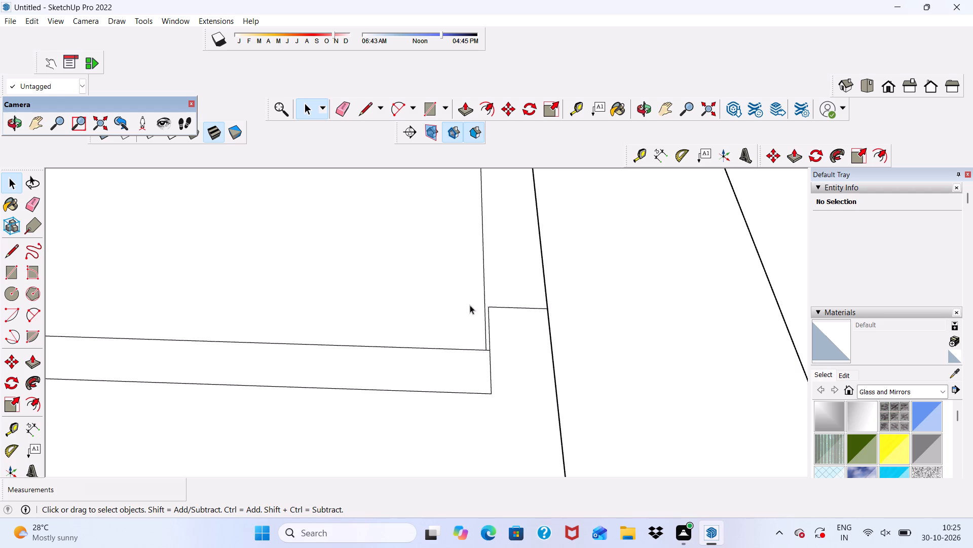
{"action": "scroll", "coordinate": [470, 304], "scroll_direction": "down", "scroll_amount": 6}
{"action": "middle_click_drag", "start_coordinate": [481, 372], "coordinate": [346, 228]}
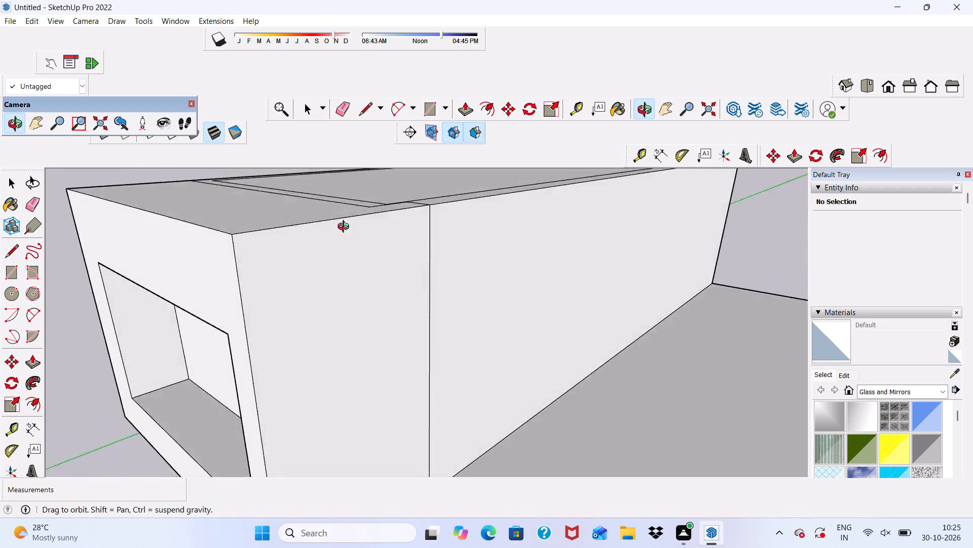
{"action": "middle_click_drag", "start_coordinate": [346, 228], "coordinate": [457, 192]}
{"action": "scroll", "coordinate": [434, 292], "scroll_direction": "down", "scroll_amount": 7}
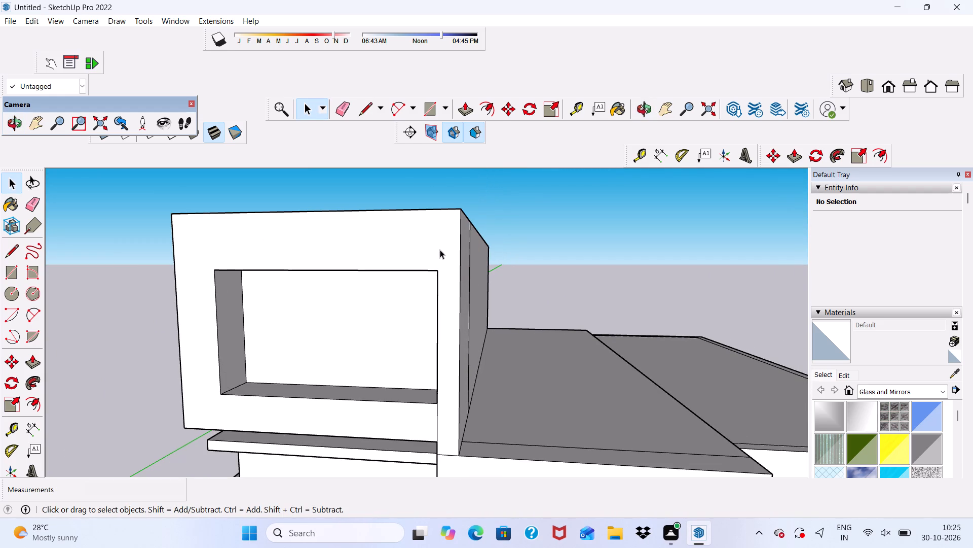
{"action": "scroll", "coordinate": [439, 218], "scroll_direction": "up", "scroll_amount": 4}
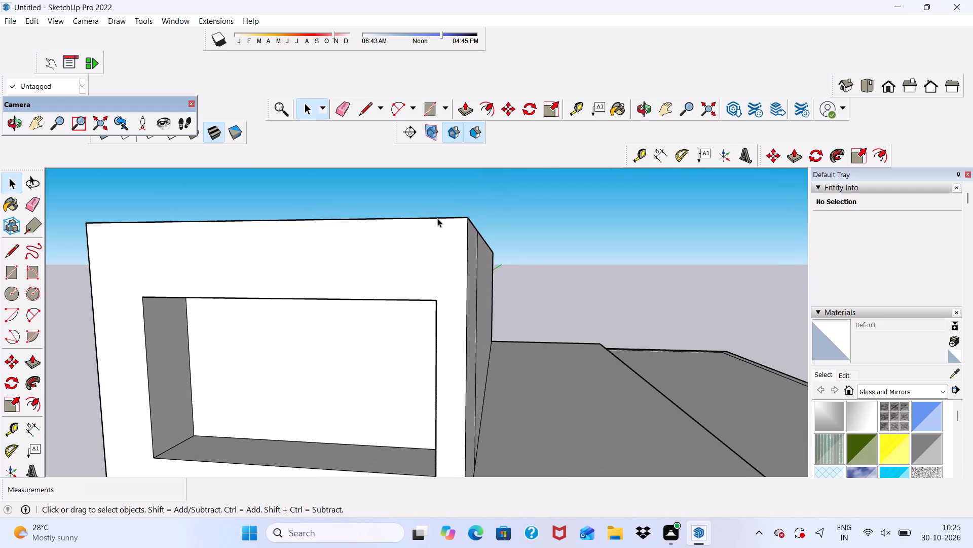
{"action": "left_click", "coordinate": [437, 218]}
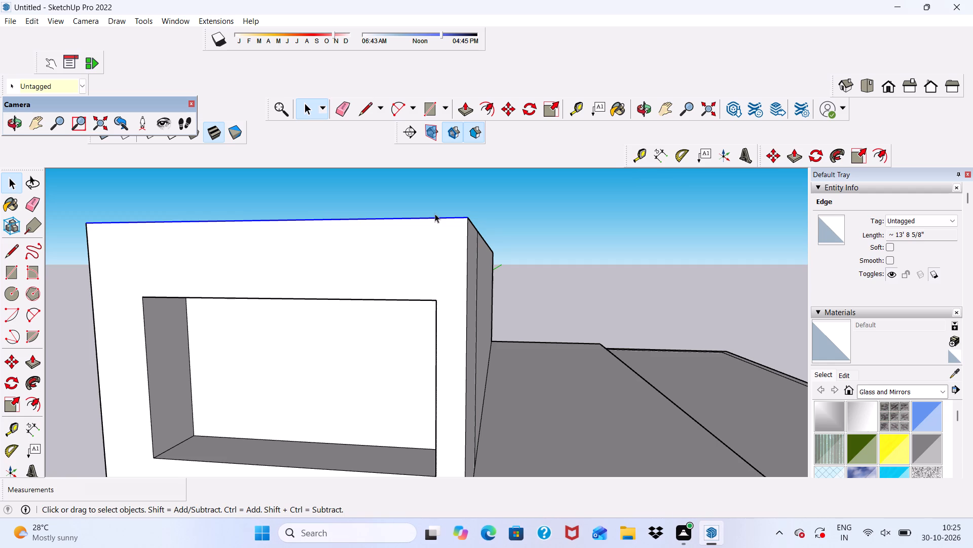
{"action": "scroll", "coordinate": [420, 273], "scroll_direction": "down", "scroll_amount": 2}
{"action": "scroll", "coordinate": [438, 278], "scroll_direction": "up", "scroll_amount": 5}
{"action": "scroll", "coordinate": [438, 278], "scroll_direction": "down", "scroll_amount": 5}
{"action": "middle_click_drag", "start_coordinate": [438, 278], "coordinate": [448, 384]}
{"action": "left_click", "coordinate": [82, 295]}
{"action": "scroll", "coordinate": [229, 380], "scroll_direction": "down", "scroll_amount": 1}
{"action": "middle_click_drag", "start_coordinate": [294, 401], "coordinate": [302, 294]}
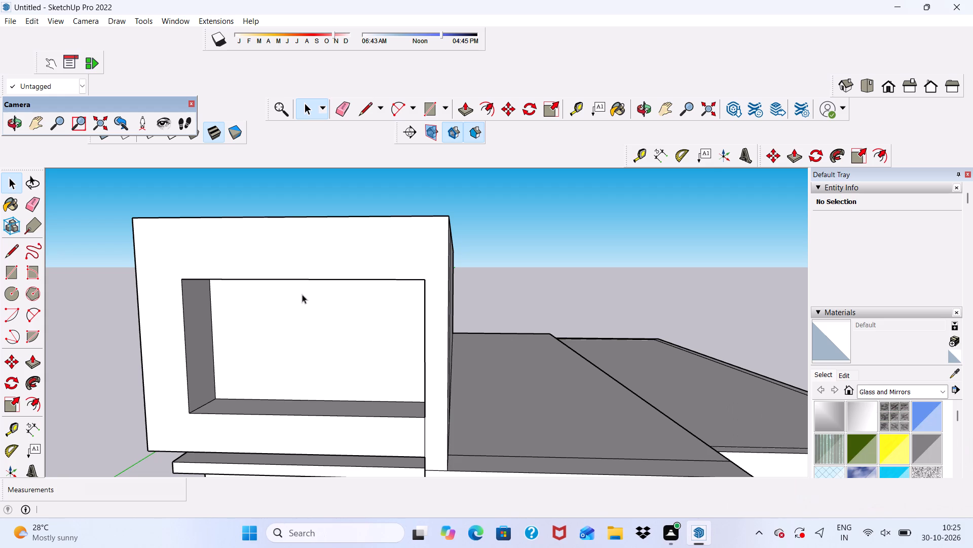
{"action": "scroll", "coordinate": [350, 278], "scroll_direction": "up", "scroll_amount": 1}
{"action": "scroll", "coordinate": [350, 278], "scroll_direction": "down", "scroll_amount": 5}
{"action": "middle_click_drag", "start_coordinate": [357, 283], "coordinate": [344, 383]}
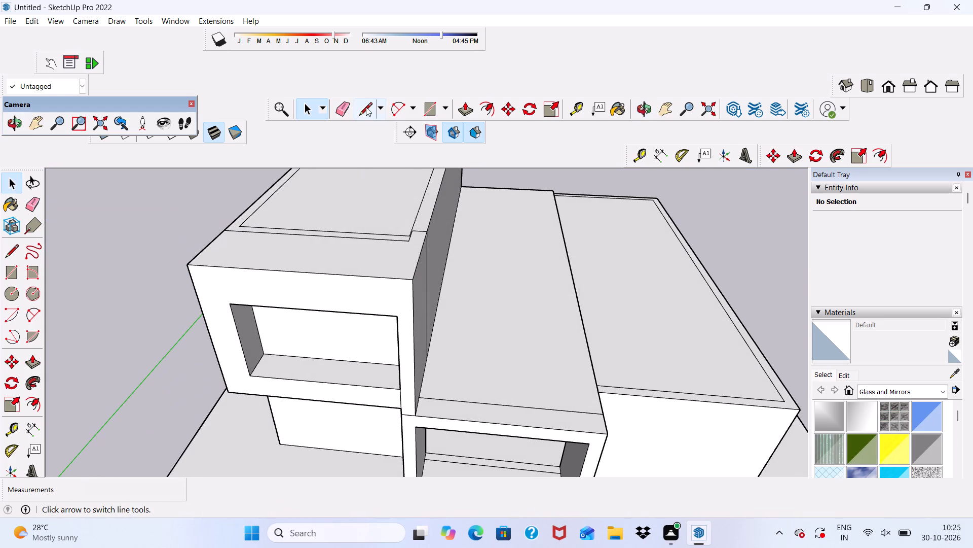
Draw a line about 4' 8 3/4" long from near the roof outline's stepped corner forward to the front frame's top edge.
{"action": "left_click", "coordinate": [366, 107]}
{"action": "scroll", "coordinate": [424, 255], "scroll_direction": "up", "scroll_amount": 4}
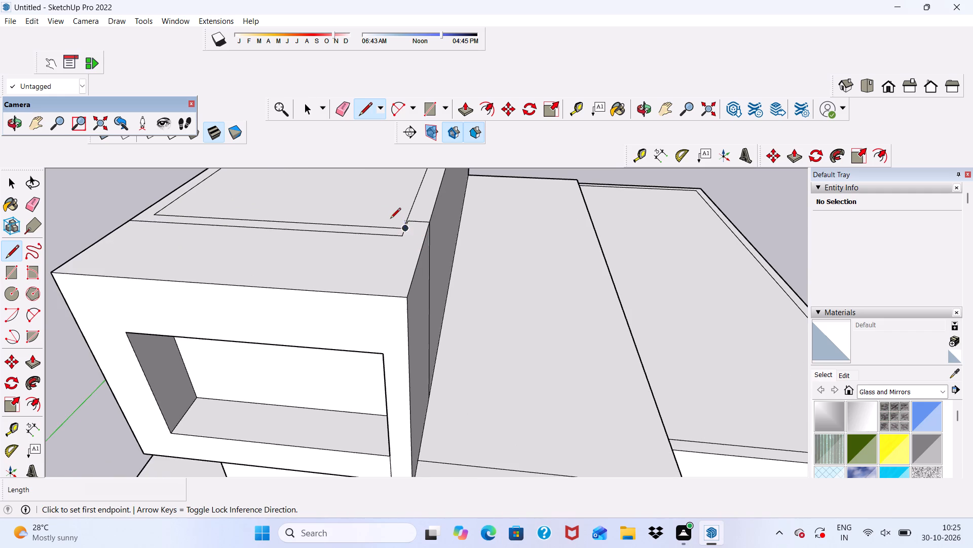
{"action": "scroll", "coordinate": [390, 219], "scroll_direction": "up", "scroll_amount": 7}
{"action": "scroll", "coordinate": [390, 219], "scroll_direction": "down", "scroll_amount": 6}
{"action": "middle_click_drag", "start_coordinate": [388, 236], "coordinate": [391, 259]}
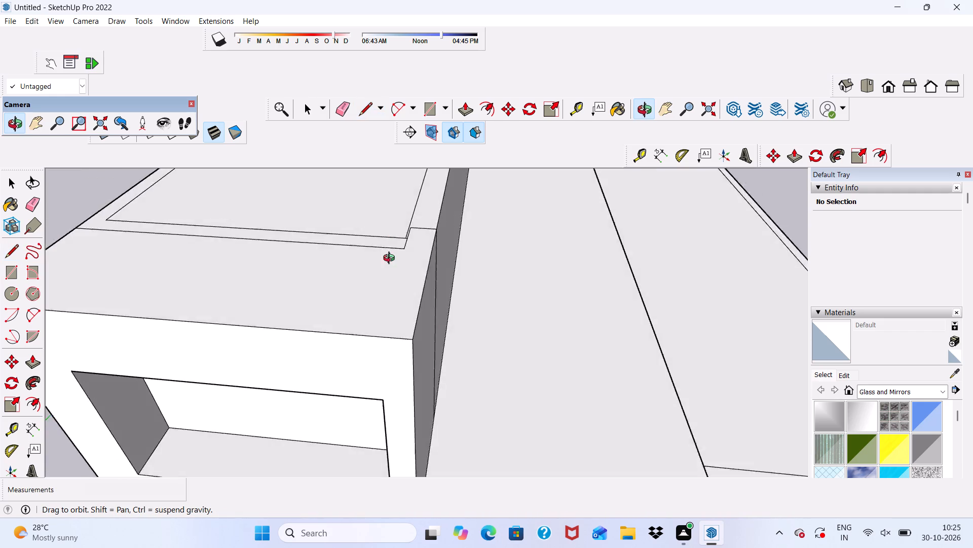
{"action": "middle_click_drag", "start_coordinate": [391, 259], "coordinate": [393, 296]}
{"action": "scroll", "coordinate": [365, 227], "scroll_direction": "up", "scroll_amount": 5}
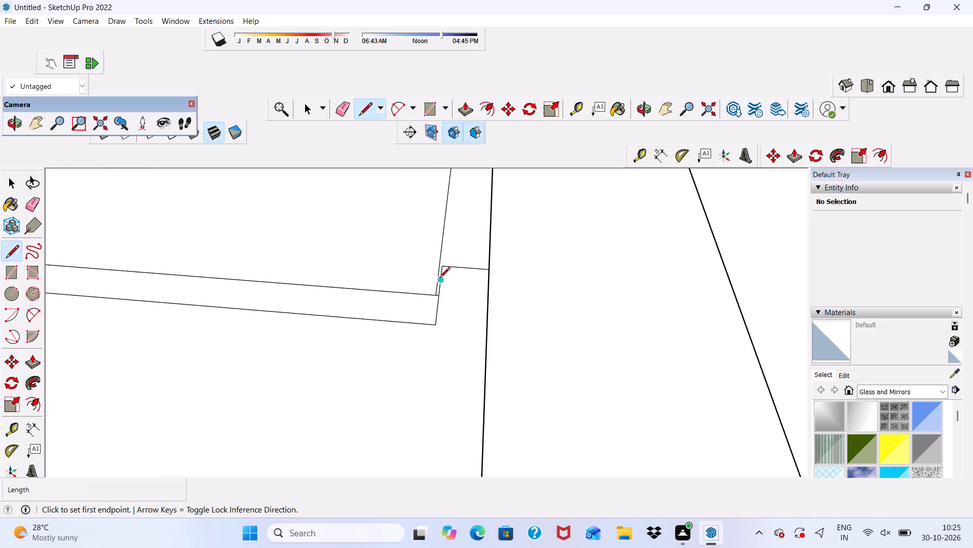
{"action": "left_click", "coordinate": [431, 329]}
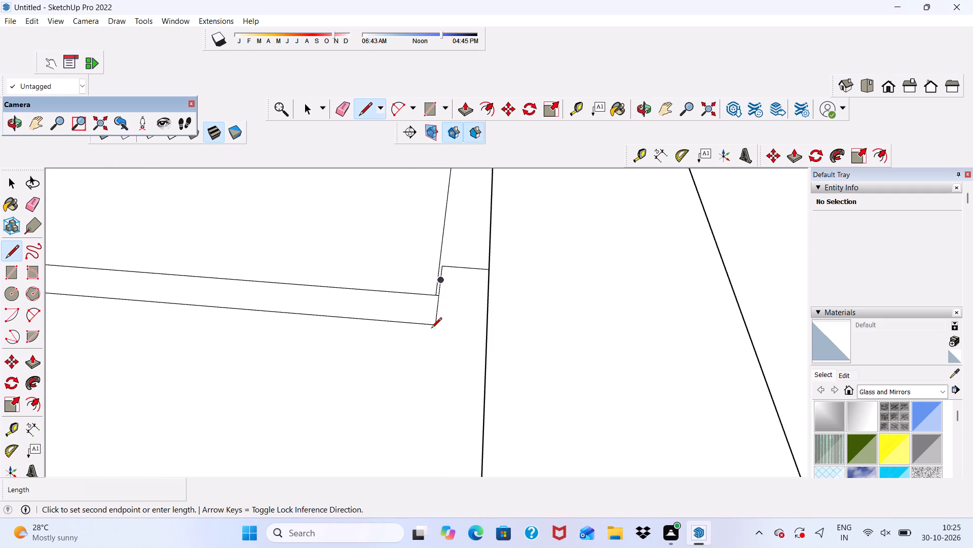
{"action": "scroll", "coordinate": [430, 355], "scroll_direction": "down", "scroll_amount": 5}
{"action": "scroll", "coordinate": [423, 309], "scroll_direction": "down", "scroll_amount": 6}
{"action": "scroll", "coordinate": [417, 408], "scroll_direction": "up", "scroll_amount": 4}
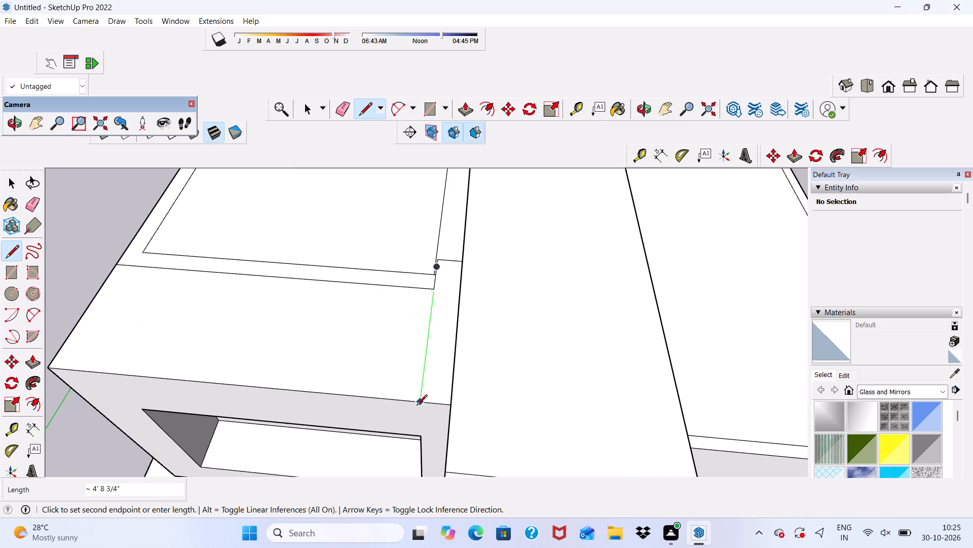
{"action": "left_click", "coordinate": [418, 403]}
{"action": "scroll", "coordinate": [414, 385], "scroll_direction": "down", "scroll_amount": 6}
{"action": "scroll", "coordinate": [431, 322], "scroll_direction": "up", "scroll_amount": 10}
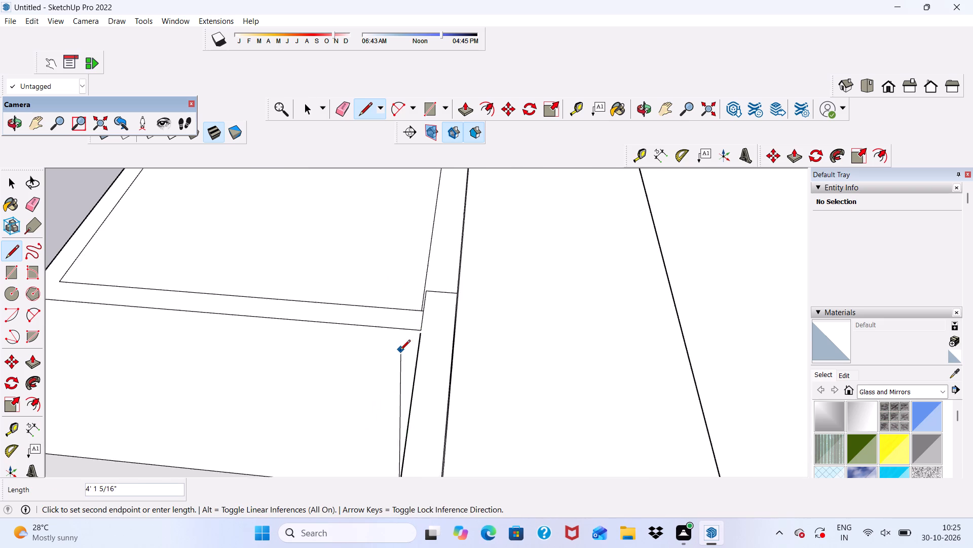
{"action": "scroll", "coordinate": [400, 351], "scroll_direction": "up", "scroll_amount": 4}
{"action": "key", "text": "space"}
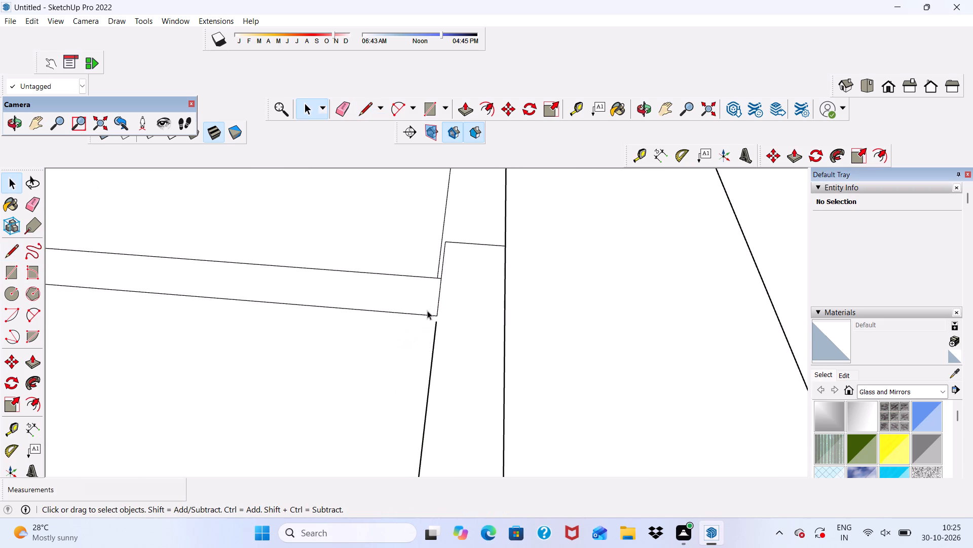
Close the gap between the new line's rear end and the roof outline's corner with a line about 1 1/4" long.
{"action": "scroll", "coordinate": [427, 311], "scroll_direction": "up", "scroll_amount": 2}
{"action": "left_click", "coordinate": [359, 107]}
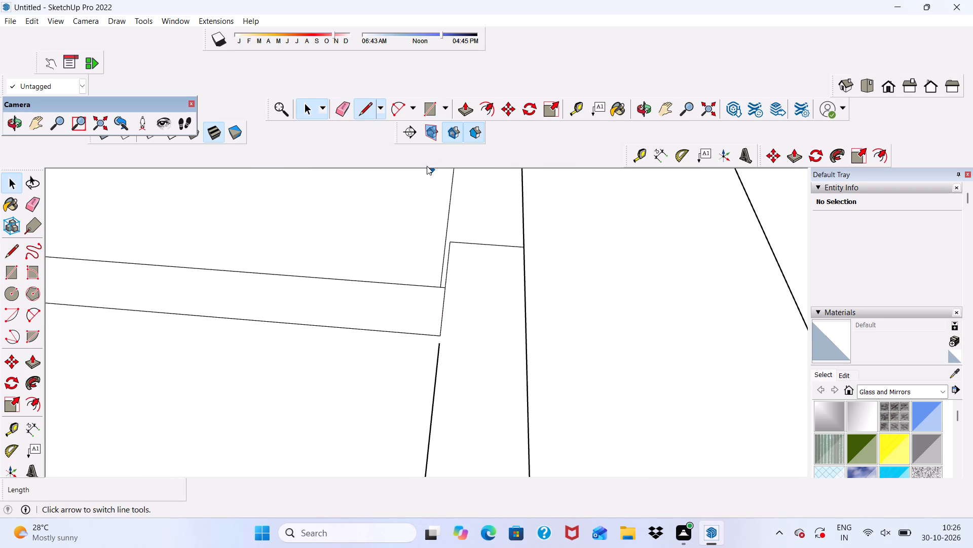
{"action": "scroll", "coordinate": [458, 238], "scroll_direction": "up", "scroll_amount": 4}
{"action": "left_click", "coordinate": [431, 400]}
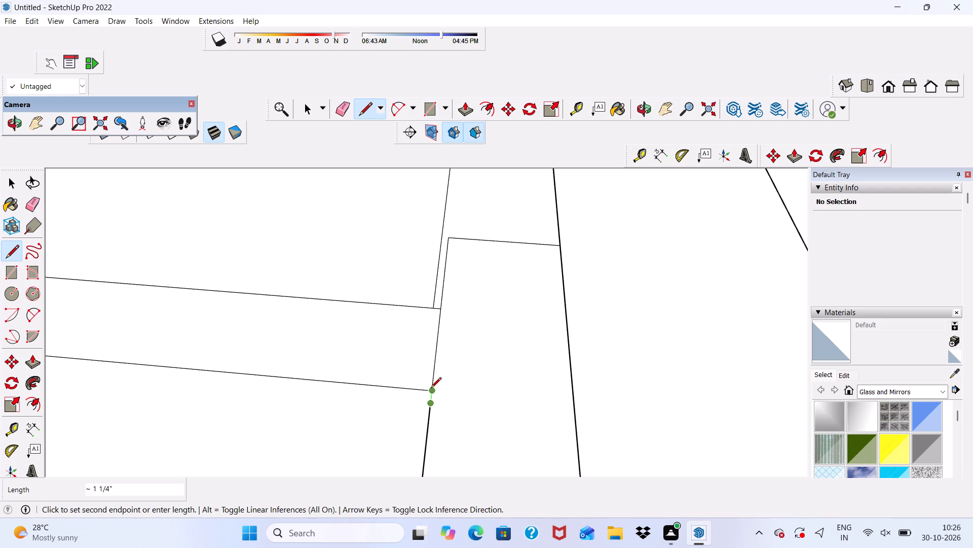
{"action": "left_click", "coordinate": [431, 389]}
Draw a line about 39' 2" long from the roof's stepped corner back to the upper storey's rear edge.
{"action": "scroll", "coordinate": [428, 359], "scroll_direction": "down", "scroll_amount": 14}
{"action": "scroll", "coordinate": [438, 336], "scroll_direction": "up", "scroll_amount": 13}
{"action": "left_click", "coordinate": [445, 329]}
{"action": "scroll", "coordinate": [442, 301], "scroll_direction": "down", "scroll_amount": 14}
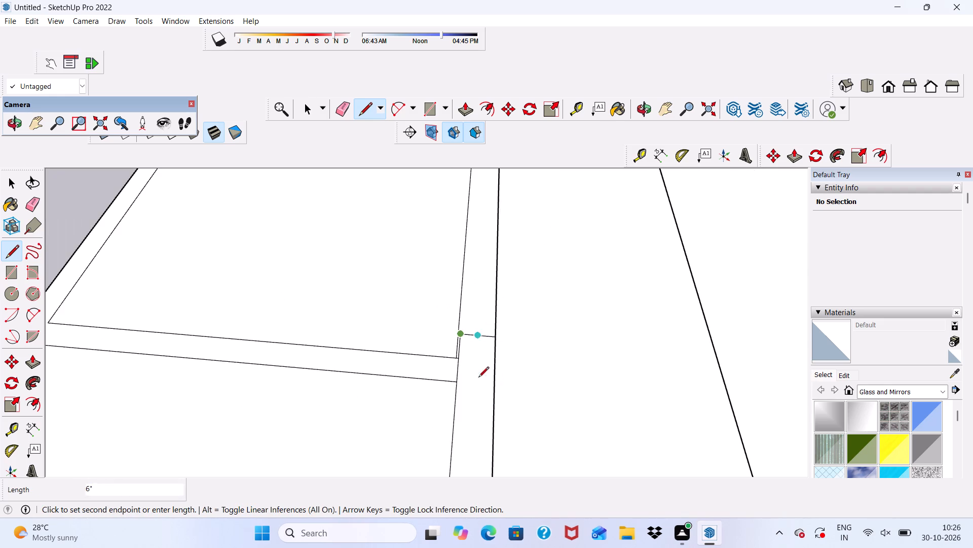
{"action": "scroll", "coordinate": [478, 359], "scroll_direction": "down", "scroll_amount": 7}
{"action": "scroll", "coordinate": [480, 286], "scroll_direction": "down", "scroll_amount": 6}
{"action": "scroll", "coordinate": [491, 325], "scroll_direction": "down", "scroll_amount": 5}
{"action": "scroll", "coordinate": [507, 174], "scroll_direction": "up", "scroll_amount": 10}
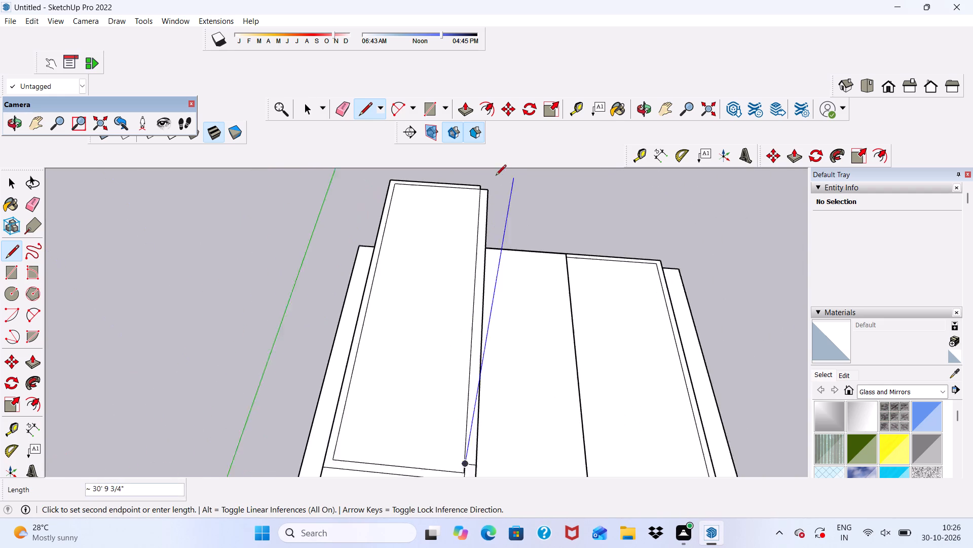
{"action": "scroll", "coordinate": [496, 176], "scroll_direction": "up", "scroll_amount": 18}
{"action": "scroll", "coordinate": [482, 191], "scroll_direction": "up", "scroll_amount": 5}
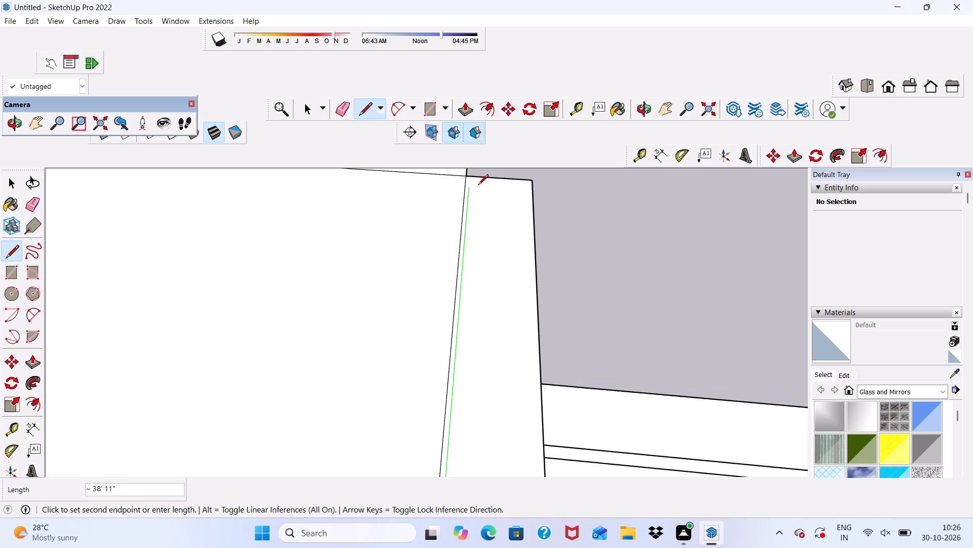
{"action": "scroll", "coordinate": [472, 175], "scroll_direction": "up", "scroll_amount": 5}
{"action": "scroll", "coordinate": [473, 188], "scroll_direction": "down", "scroll_amount": 5}
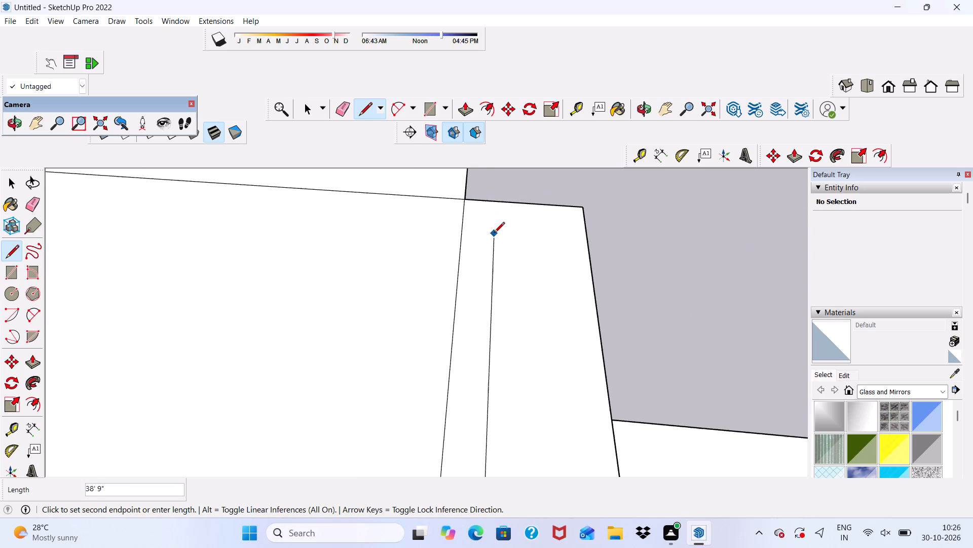
{"action": "left_click", "coordinate": [478, 202]}
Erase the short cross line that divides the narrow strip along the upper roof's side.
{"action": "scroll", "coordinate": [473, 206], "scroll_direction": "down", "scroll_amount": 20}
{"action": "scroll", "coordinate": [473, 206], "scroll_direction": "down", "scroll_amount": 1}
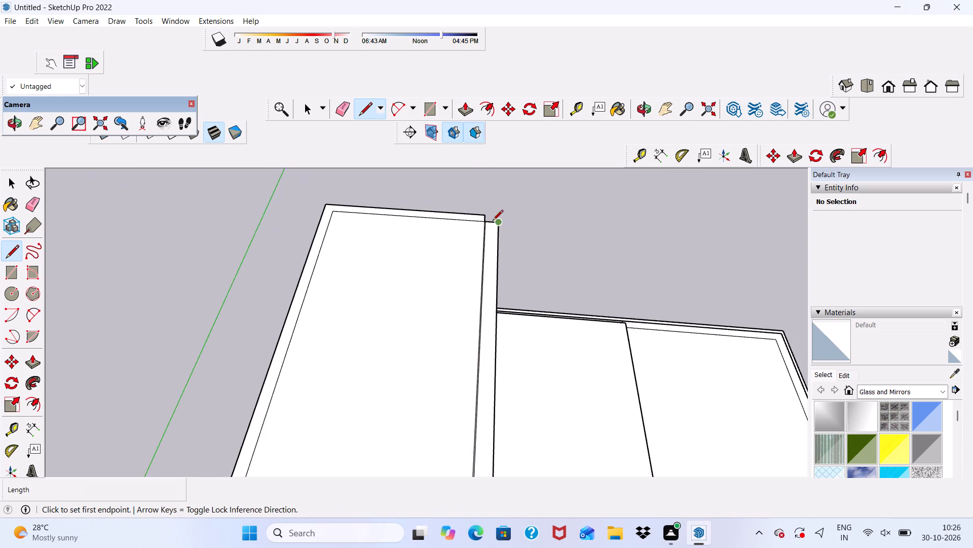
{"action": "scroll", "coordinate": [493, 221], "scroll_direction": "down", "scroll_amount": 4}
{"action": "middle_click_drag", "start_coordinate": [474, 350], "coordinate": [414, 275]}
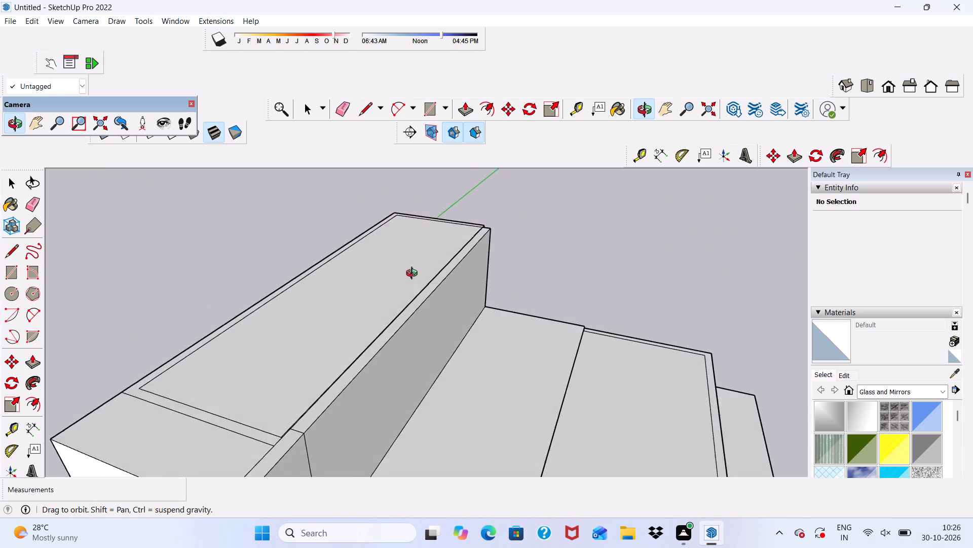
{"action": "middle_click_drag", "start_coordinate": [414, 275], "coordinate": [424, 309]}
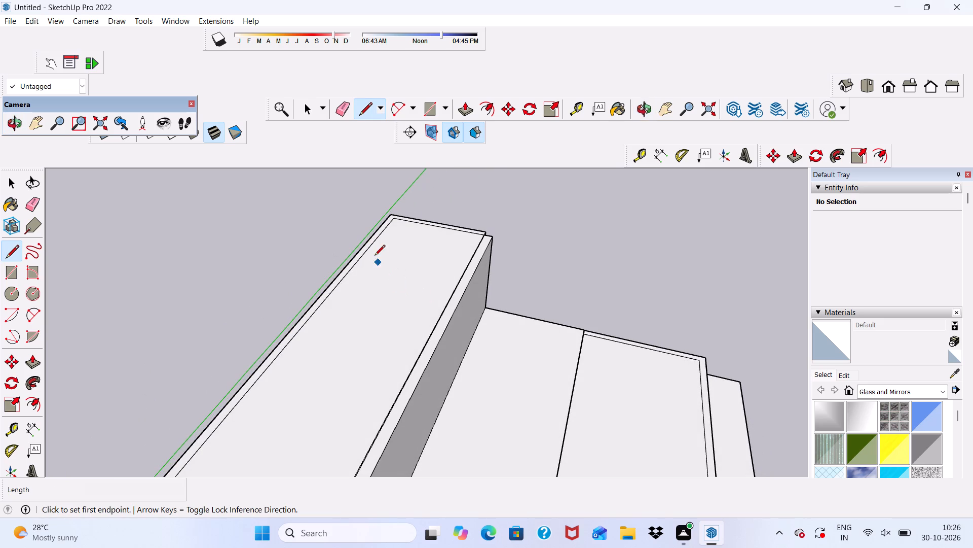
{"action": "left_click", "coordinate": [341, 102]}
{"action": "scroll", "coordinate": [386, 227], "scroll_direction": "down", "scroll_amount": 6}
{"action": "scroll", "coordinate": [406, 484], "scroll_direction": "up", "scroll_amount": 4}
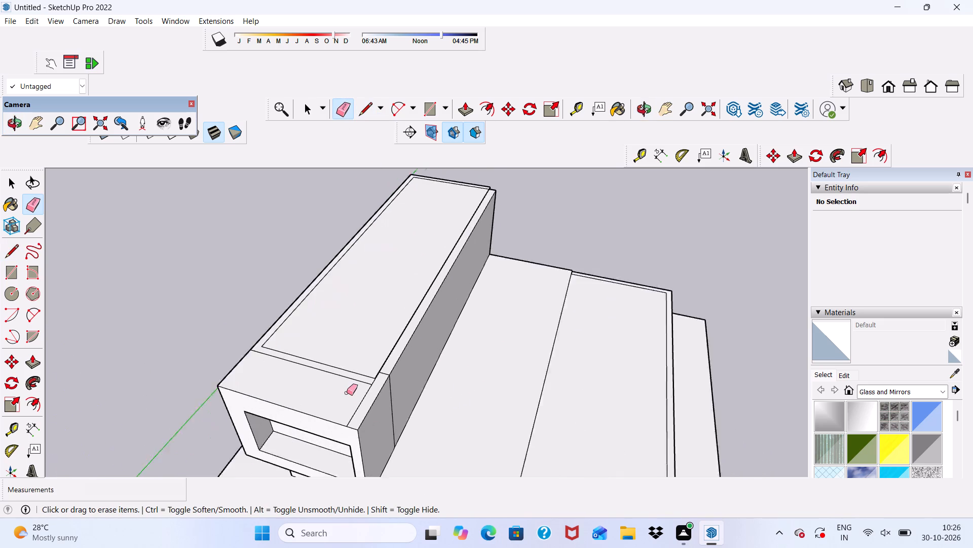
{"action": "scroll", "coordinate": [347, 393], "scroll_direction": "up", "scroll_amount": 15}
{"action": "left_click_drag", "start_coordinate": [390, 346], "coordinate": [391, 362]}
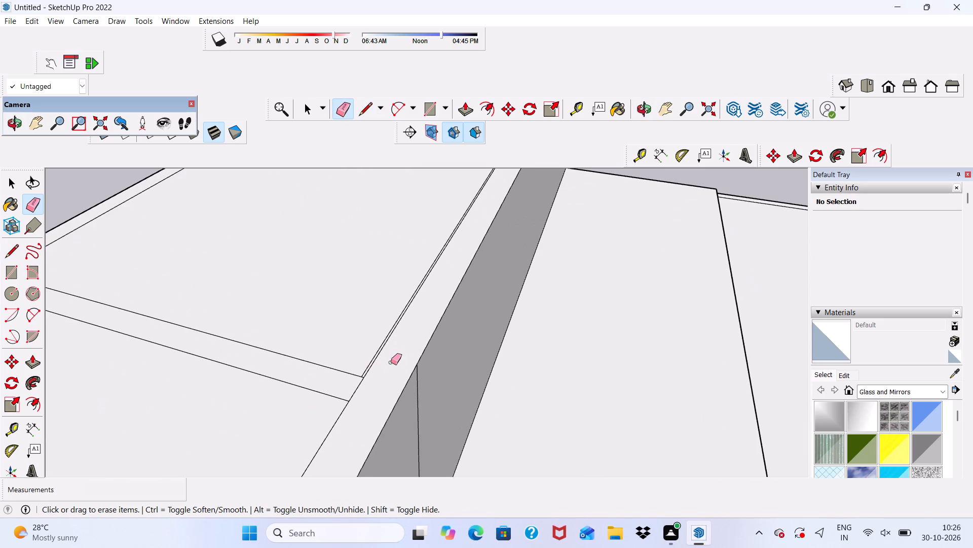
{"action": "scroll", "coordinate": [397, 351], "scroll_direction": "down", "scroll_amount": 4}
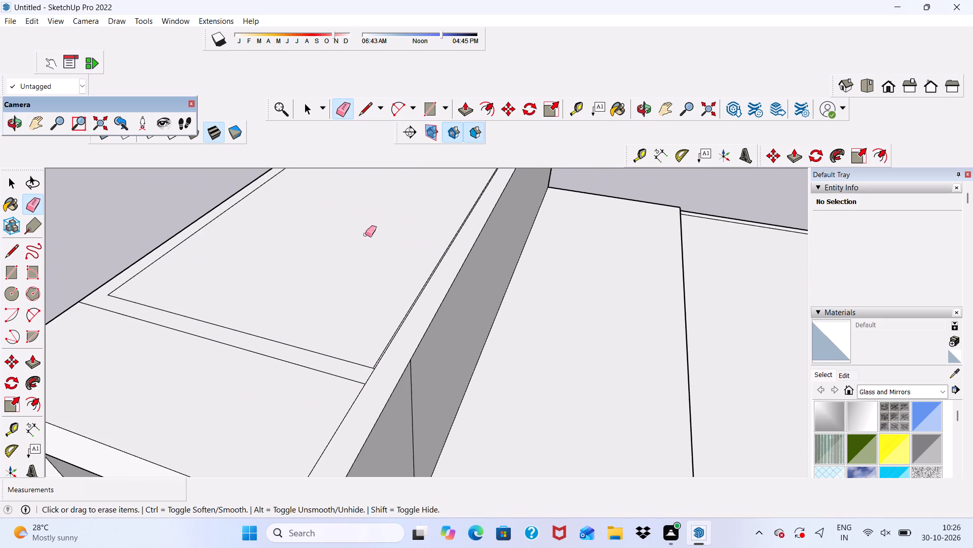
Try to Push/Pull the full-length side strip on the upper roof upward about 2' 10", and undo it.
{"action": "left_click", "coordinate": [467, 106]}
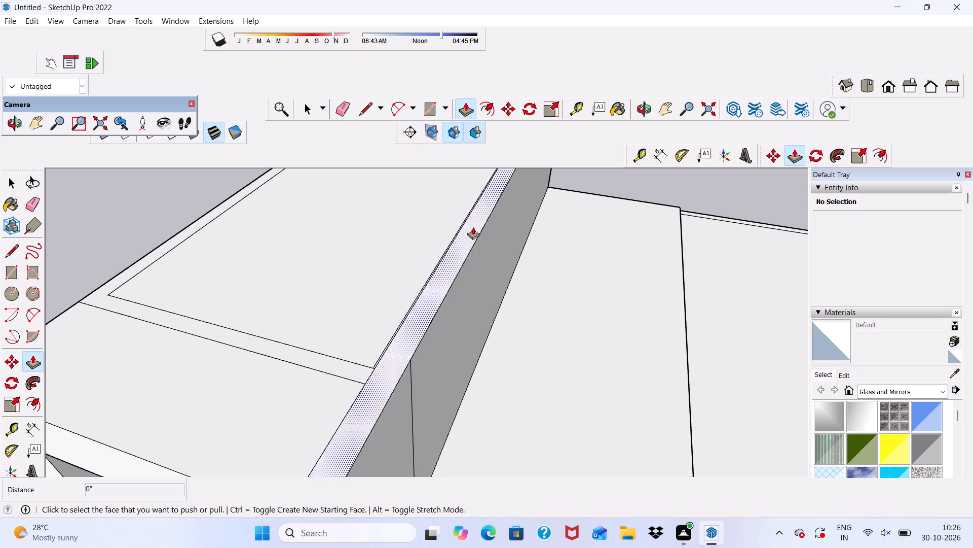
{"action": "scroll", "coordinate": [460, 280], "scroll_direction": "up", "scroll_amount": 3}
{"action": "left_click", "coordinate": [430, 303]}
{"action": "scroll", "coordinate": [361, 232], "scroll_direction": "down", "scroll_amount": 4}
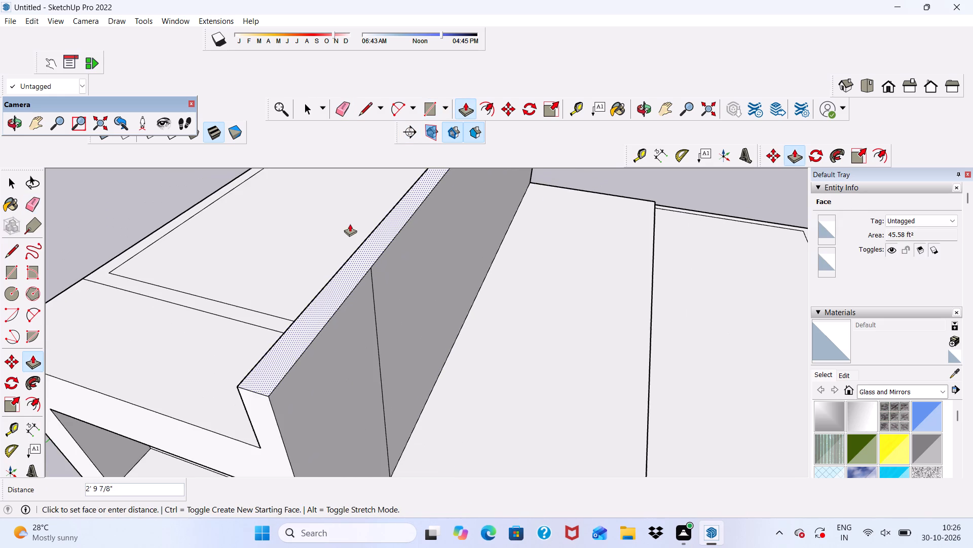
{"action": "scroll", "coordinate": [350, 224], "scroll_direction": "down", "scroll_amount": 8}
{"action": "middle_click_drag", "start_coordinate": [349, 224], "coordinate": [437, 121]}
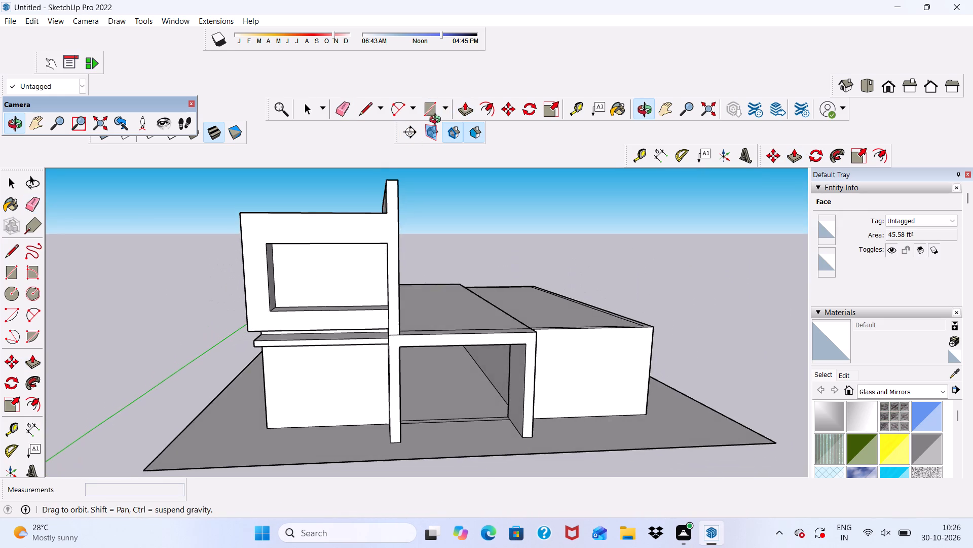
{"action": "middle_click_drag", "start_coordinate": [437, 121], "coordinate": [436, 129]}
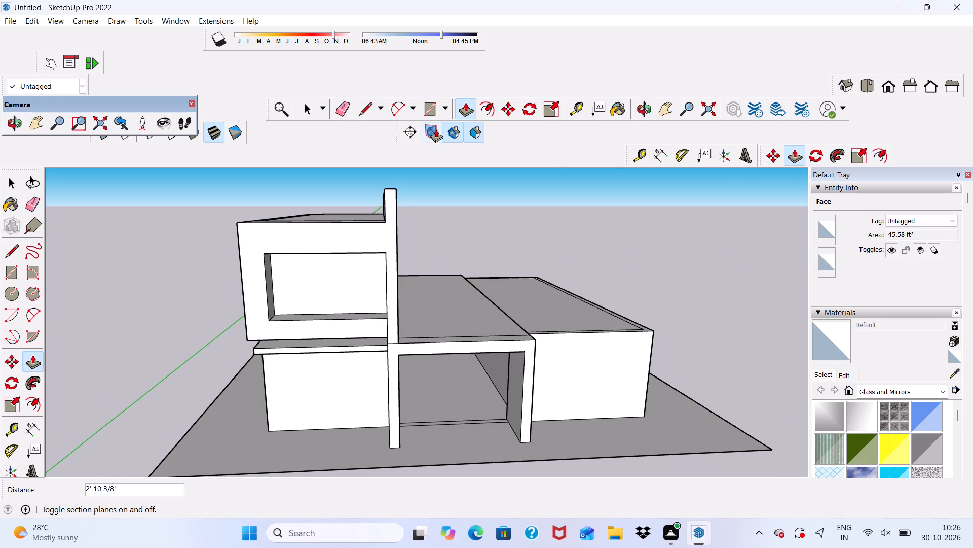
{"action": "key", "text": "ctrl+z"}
Erase the remaining short cross line near the front end of the side strip on the upper roof.
{"action": "middle_click_drag", "start_coordinate": [397, 232], "coordinate": [400, 381]}
{"action": "scroll", "coordinate": [388, 224], "scroll_direction": "up", "scroll_amount": 12}
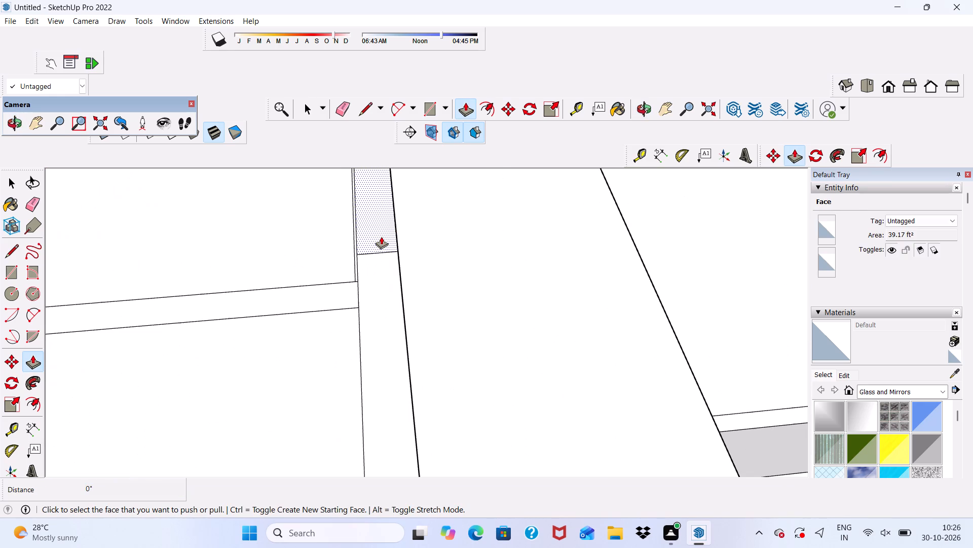
{"action": "key", "text": "space"}
{"action": "left_click", "coordinate": [344, 103]}
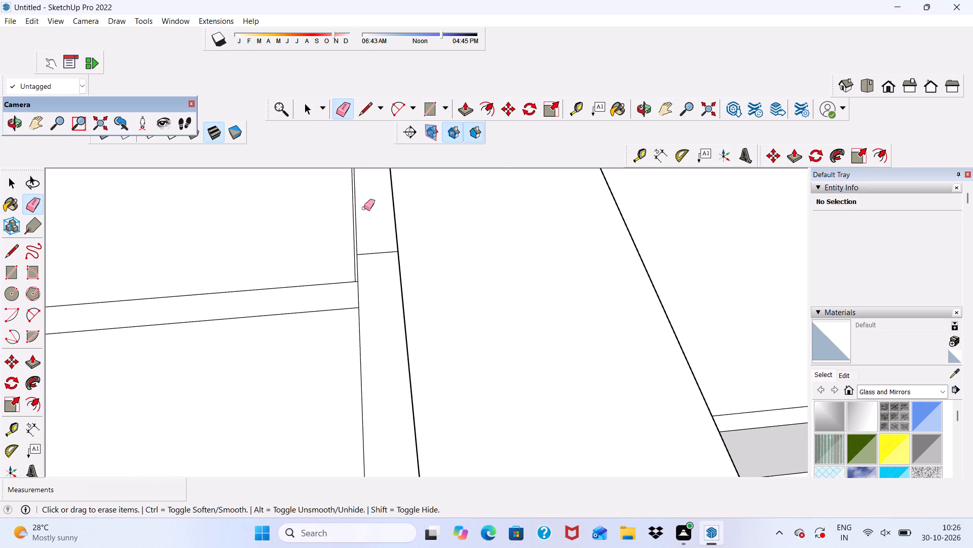
{"action": "left_click_drag", "start_coordinate": [372, 239], "coordinate": [376, 260]}
{"action": "left_click", "coordinate": [373, 301]}
{"action": "key", "text": "space"}
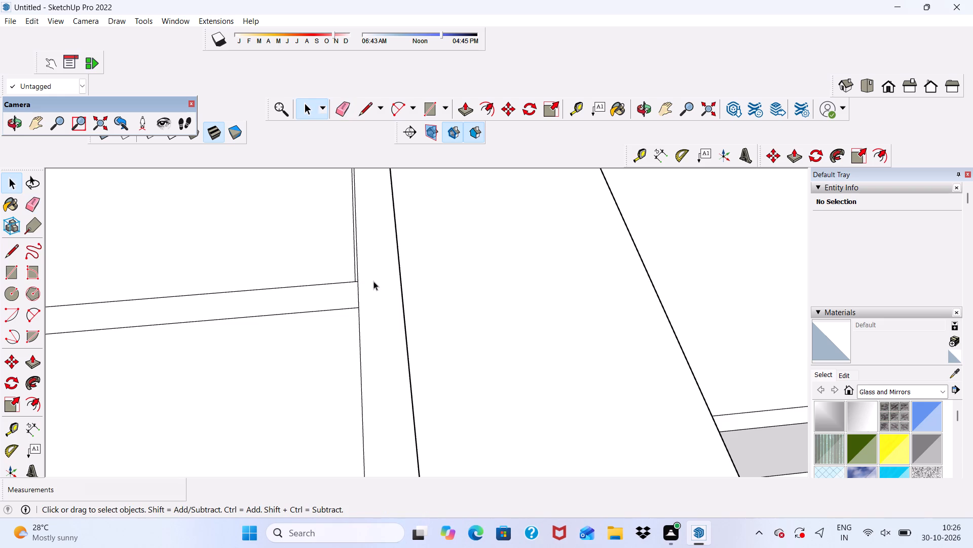
Push/Pull the full-length side strip on the upper roof upward 10'.
{"action": "left_click", "coordinate": [373, 281]}
{"action": "left_click", "coordinate": [457, 108]}
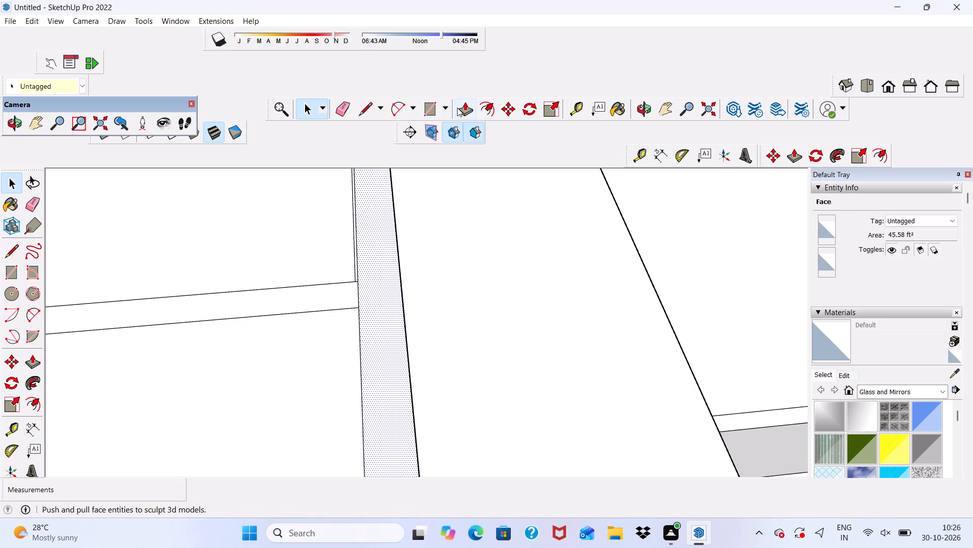
{"action": "left_click", "coordinate": [391, 340]}
{"action": "scroll", "coordinate": [317, 250], "scroll_direction": "down", "scroll_amount": 6}
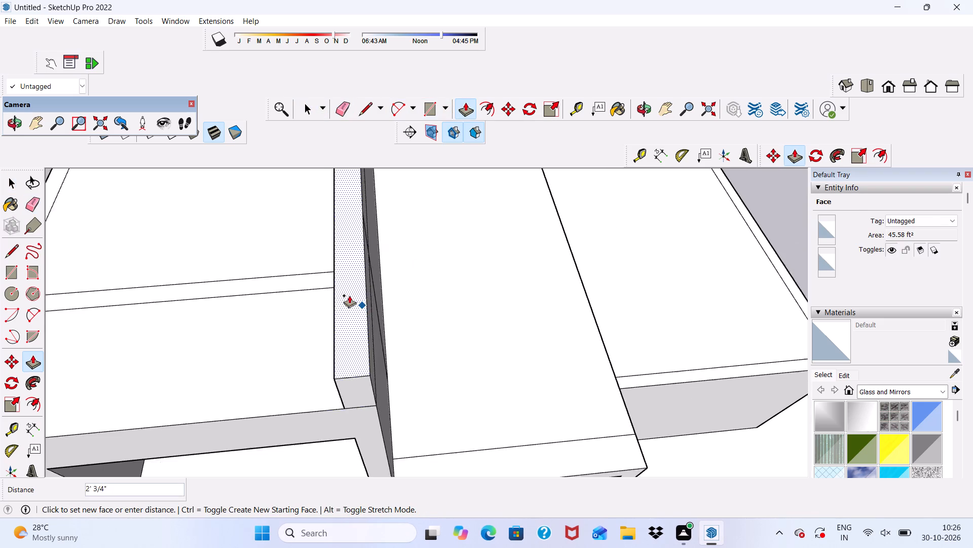
{"action": "middle_click_drag", "start_coordinate": [350, 295], "coordinate": [291, 167]}
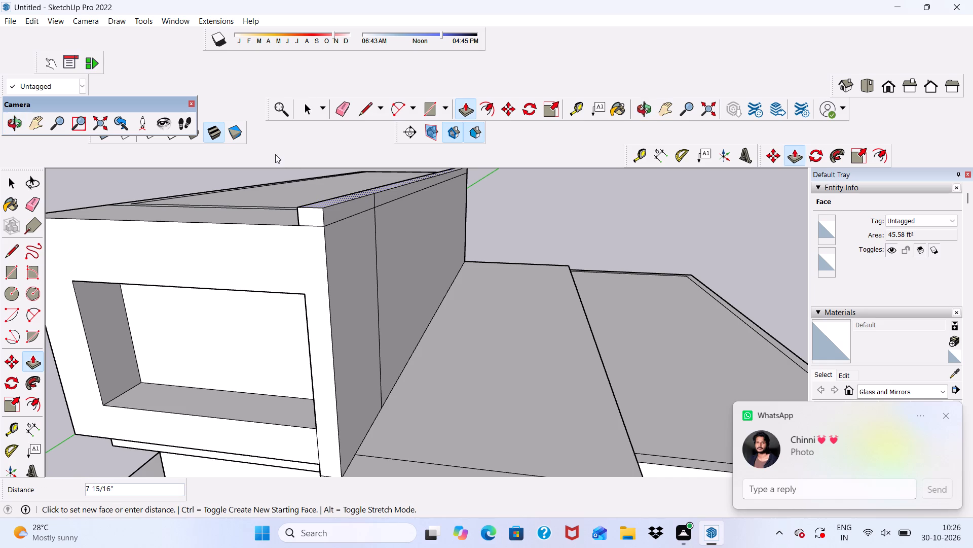
{"action": "scroll", "coordinate": [315, 161], "scroll_direction": "up", "scroll_amount": 6}
{"action": "scroll", "coordinate": [170, 224], "scroll_direction": "down", "scroll_amount": 5}
{"action": "scroll", "coordinate": [330, 204], "scroll_direction": "down", "scroll_amount": 5}
{"action": "scroll", "coordinate": [220, 159], "scroll_direction": "up", "scroll_amount": 2}
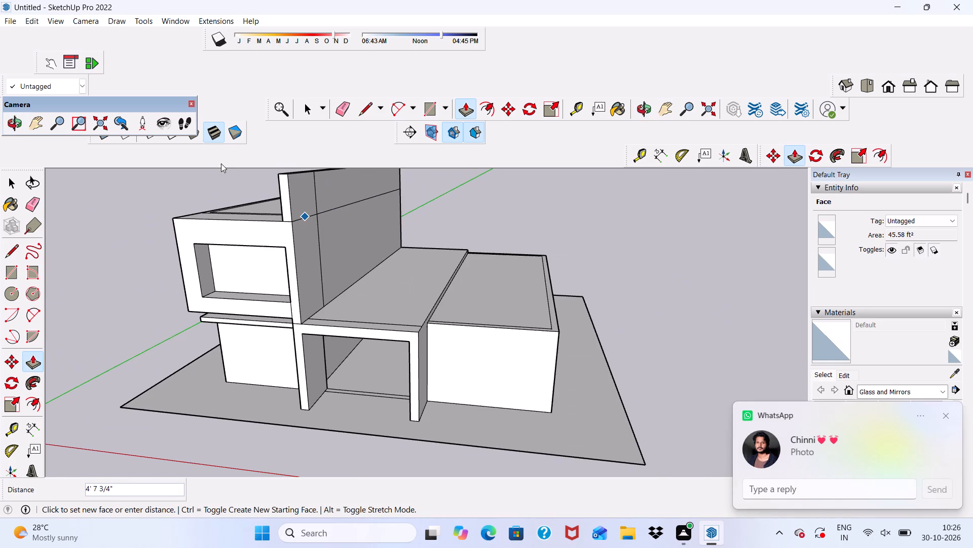
{"action": "scroll", "coordinate": [221, 163], "scroll_direction": "up", "scroll_amount": 4}
{"action": "scroll", "coordinate": [276, 188], "scroll_direction": "down", "scroll_amount": 6}
{"action": "middle_click_drag", "start_coordinate": [292, 239], "coordinate": [301, 211]}
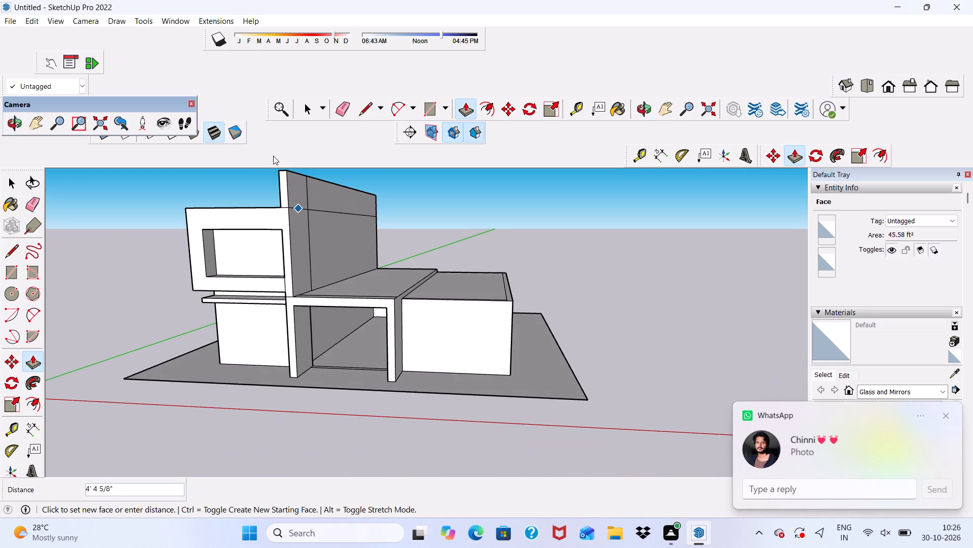
{"action": "scroll", "coordinate": [273, 155], "scroll_direction": "up", "scroll_amount": 6}
{"action": "scroll", "coordinate": [202, 197], "scroll_direction": "down", "scroll_amount": 1}
{"action": "scroll", "coordinate": [199, 207], "scroll_direction": "up", "scroll_amount": 2}
{"action": "middle_click_drag", "start_coordinate": [199, 207], "coordinate": [353, 279]}
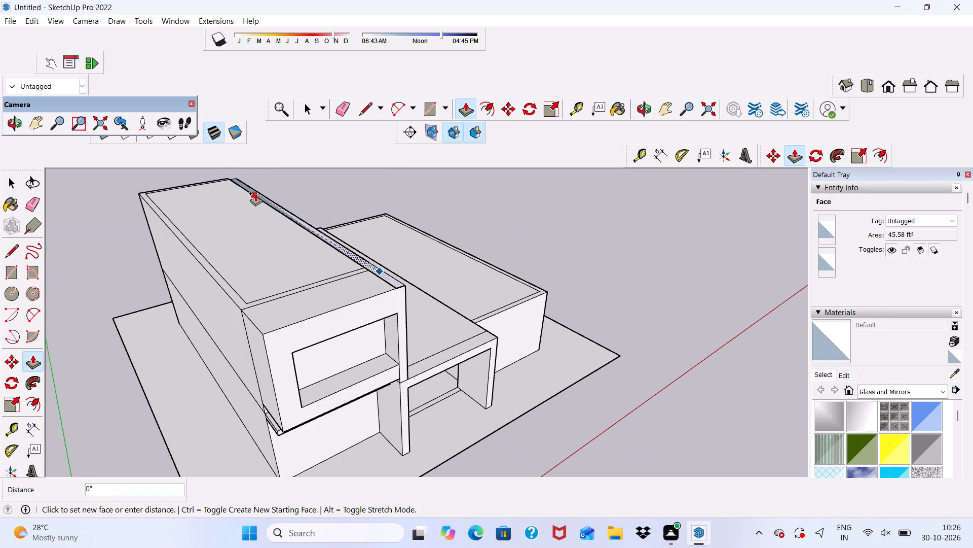
{"action": "type", "text": "10'"}
{"action": "key", "text": "Return"}
{"action": "key", "text": "space"}
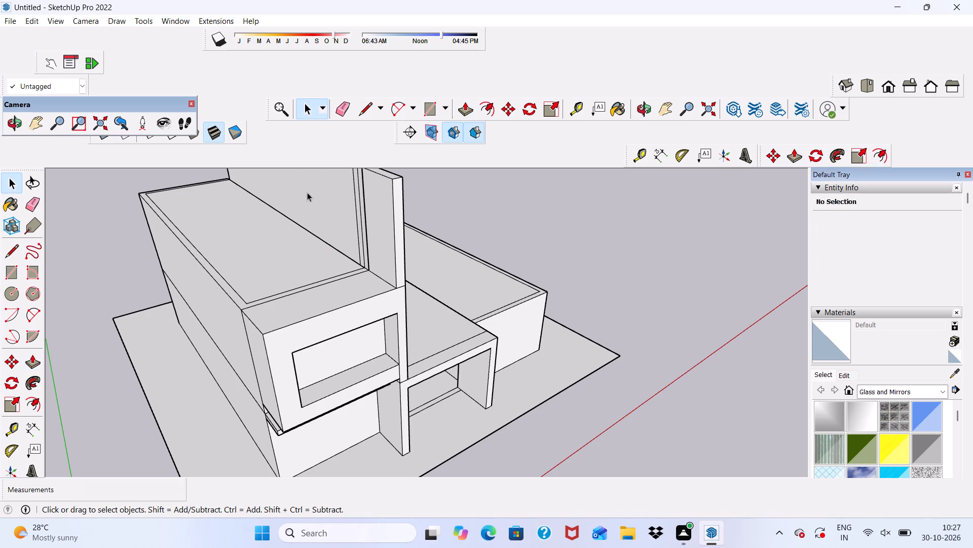
Erase the two surplus vertical lines on the raised wall's inner face, keeping the pair aligned with the roof's cross lines.
{"action": "scroll", "coordinate": [306, 193], "scroll_direction": "down", "scroll_amount": 7}
{"action": "middle_click_drag", "start_coordinate": [335, 291], "coordinate": [246, 152]}
{"action": "scroll", "coordinate": [250, 151], "scroll_direction": "up", "scroll_amount": 3}
{"action": "scroll", "coordinate": [376, 249], "scroll_direction": "up", "scroll_amount": 6}
{"action": "middle_click_drag", "start_coordinate": [348, 226], "coordinate": [362, 246]}
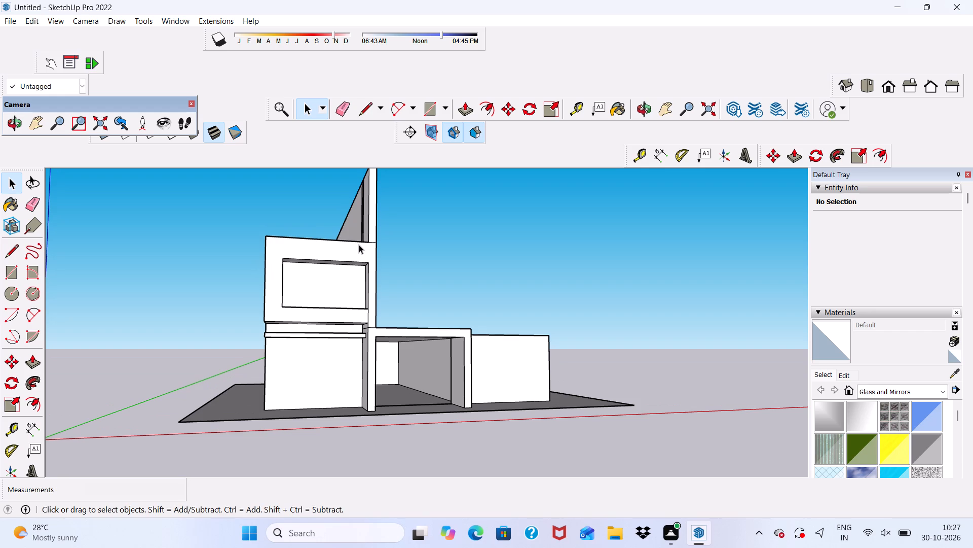
{"action": "scroll", "coordinate": [359, 245], "scroll_direction": "up", "scroll_amount": 3}
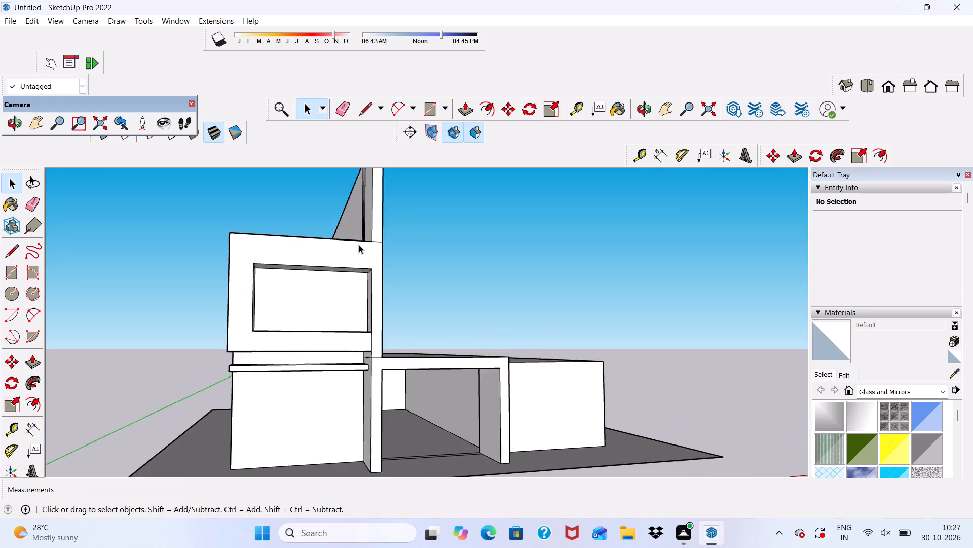
{"action": "scroll", "coordinate": [359, 245], "scroll_direction": "up", "scroll_amount": 9}
{"action": "middle_click_drag", "start_coordinate": [345, 213], "coordinate": [349, 263]}
{"action": "scroll", "coordinate": [345, 257], "scroll_direction": "up", "scroll_amount": 1}
{"action": "scroll", "coordinate": [344, 227], "scroll_direction": "down", "scroll_amount": 6}
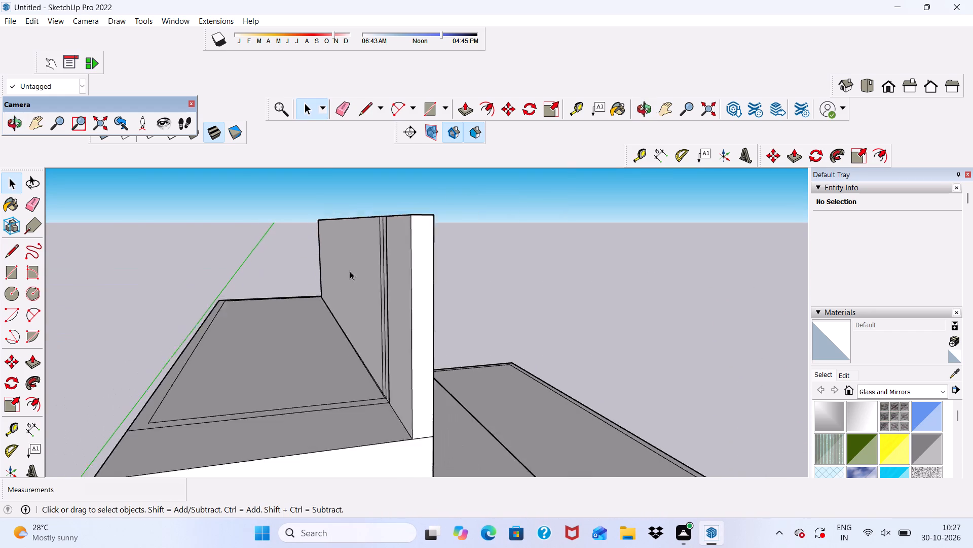
{"action": "scroll", "coordinate": [350, 271], "scroll_direction": "down", "scroll_amount": 1}
{"action": "middle_click_drag", "start_coordinate": [352, 296], "coordinate": [358, 347]}
{"action": "scroll", "coordinate": [353, 340], "scroll_direction": "up", "scroll_amount": 6}
{"action": "scroll", "coordinate": [327, 219], "scroll_direction": "down", "scroll_amount": 6}
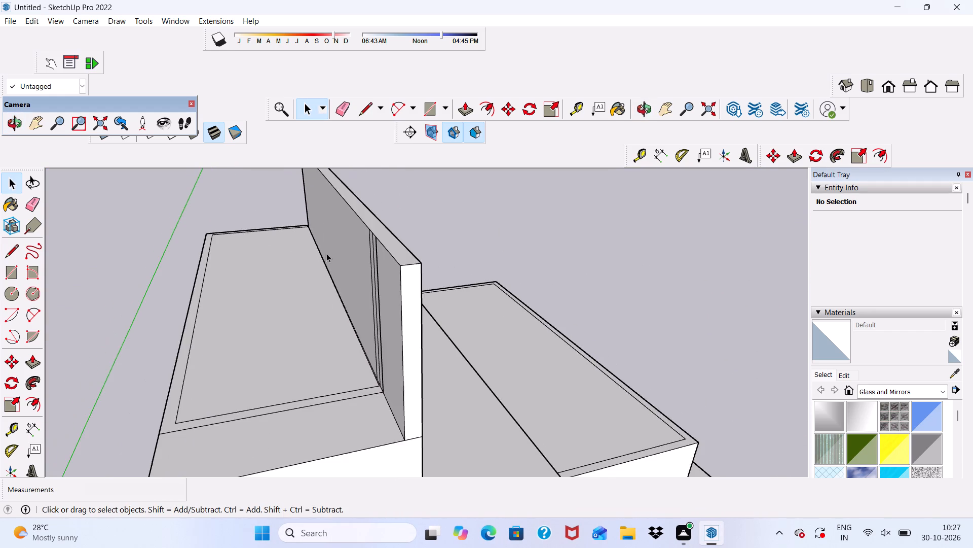
{"action": "middle_click_drag", "start_coordinate": [329, 322], "coordinate": [465, 312]}
{"action": "scroll", "coordinate": [329, 322], "scroll_direction": "up", "scroll_amount": 1}
{"action": "scroll", "coordinate": [573, 306], "scroll_direction": "up", "scroll_amount": 1}
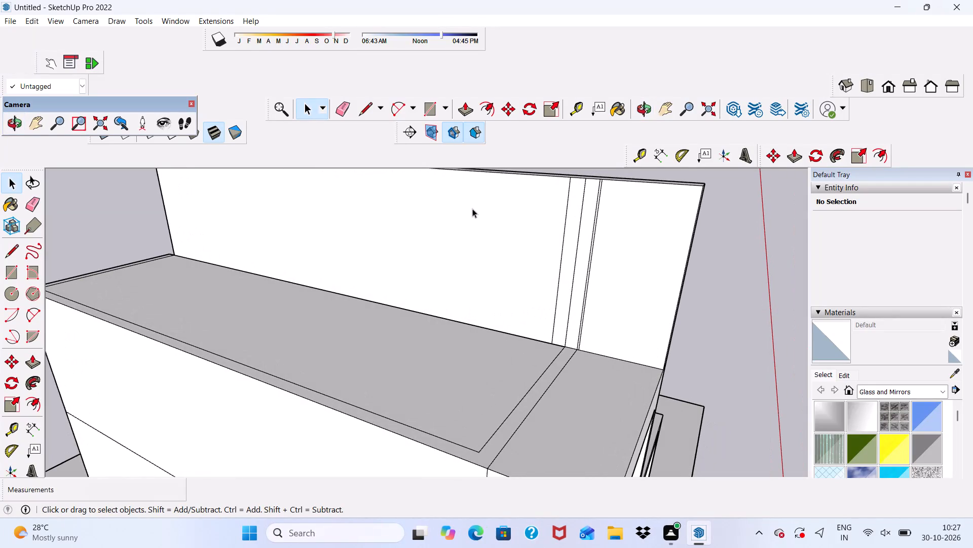
{"action": "left_click", "coordinate": [349, 107]}
{"action": "scroll", "coordinate": [555, 285], "scroll_direction": "up", "scroll_amount": 6}
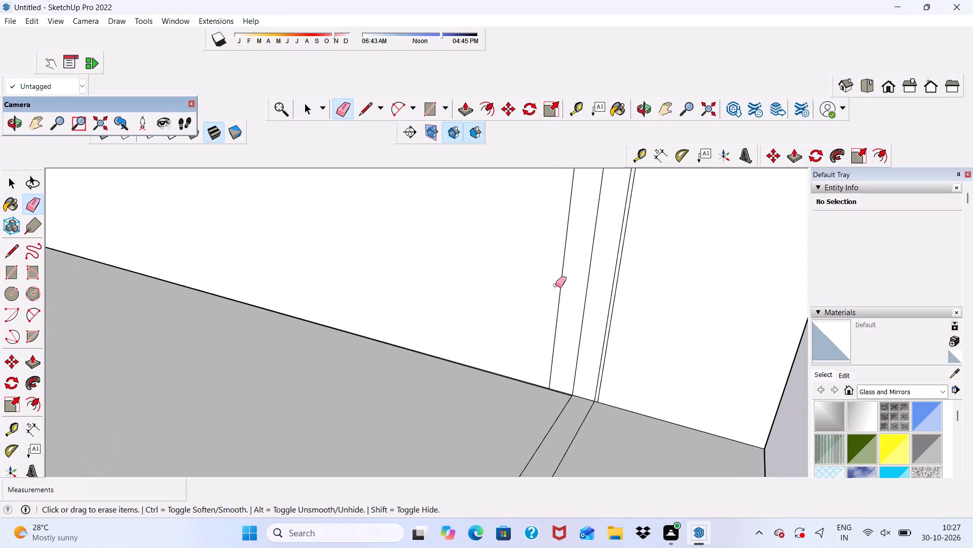
{"action": "left_click_drag", "start_coordinate": [556, 285], "coordinate": [559, 296]}
{"action": "scroll", "coordinate": [508, 292], "scroll_direction": "down", "scroll_amount": 7}
{"action": "scroll", "coordinate": [512, 310], "scroll_direction": "up", "scroll_amount": 6}
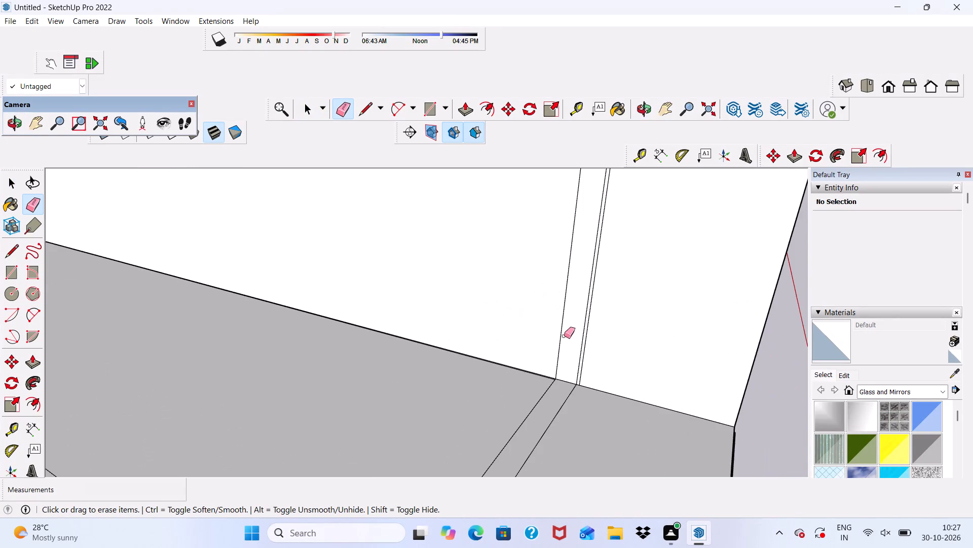
{"action": "scroll", "coordinate": [584, 369], "scroll_direction": "up", "scroll_amount": 15}
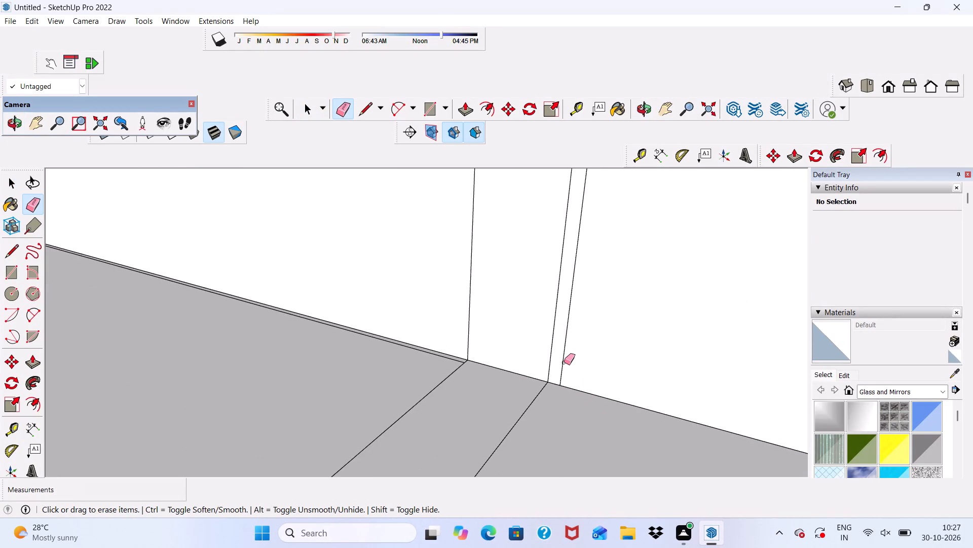
{"action": "left_click", "coordinate": [564, 362]}
Erase the redundant thin line running along the raised wall's base on the upper roof.
{"action": "scroll", "coordinate": [437, 353], "scroll_direction": "down", "scroll_amount": 7}
{"action": "scroll", "coordinate": [427, 302], "scroll_direction": "down", "scroll_amount": 6}
{"action": "middle_click_drag", "start_coordinate": [421, 350], "coordinate": [421, 388]}
{"action": "scroll", "coordinate": [415, 383], "scroll_direction": "up", "scroll_amount": 5}
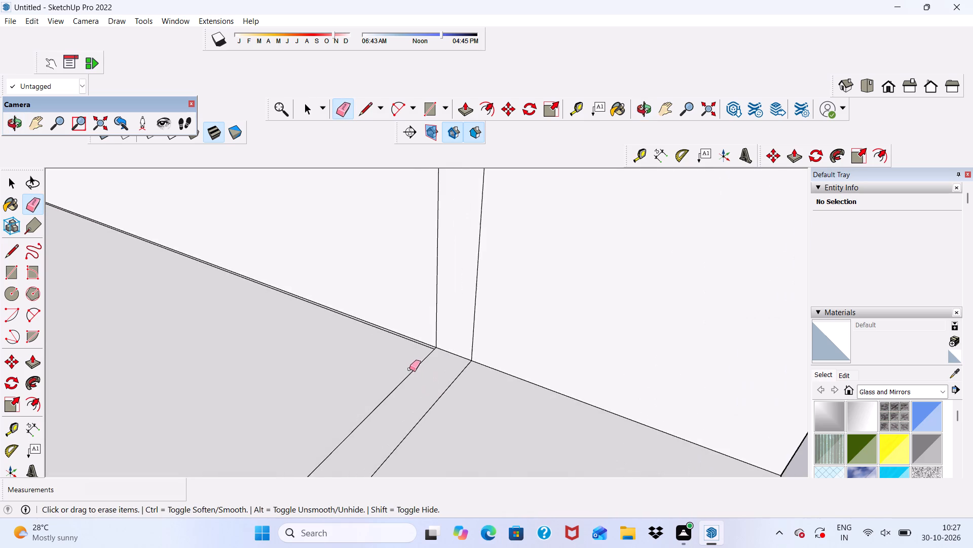
{"action": "scroll", "coordinate": [416, 344], "scroll_direction": "up", "scroll_amount": 9}
{"action": "left_click", "coordinate": [422, 341]}
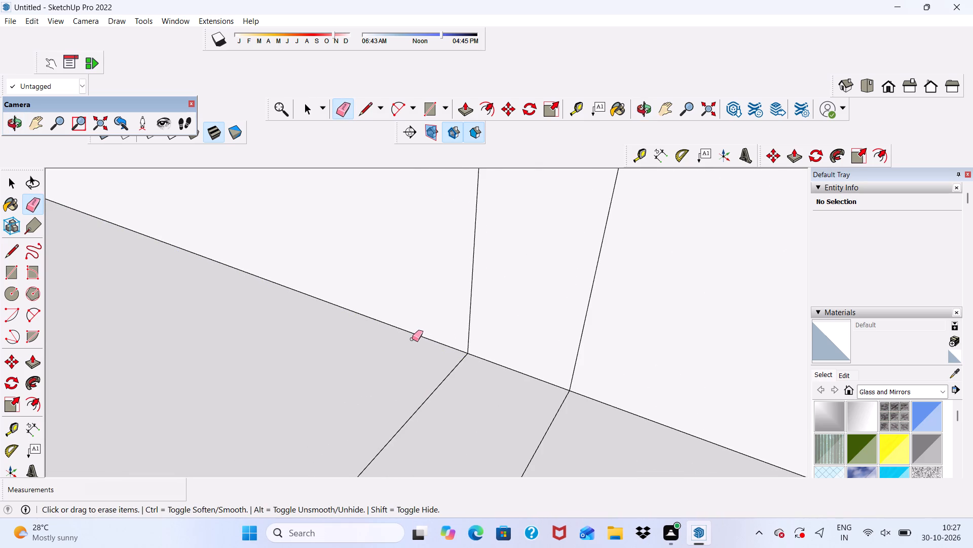
{"action": "scroll", "coordinate": [384, 328], "scroll_direction": "down", "scroll_amount": 5}
{"action": "scroll", "coordinate": [364, 327], "scroll_direction": "down", "scroll_amount": 20}
{"action": "middle_click_drag", "start_coordinate": [302, 394], "coordinate": [0, 358]}
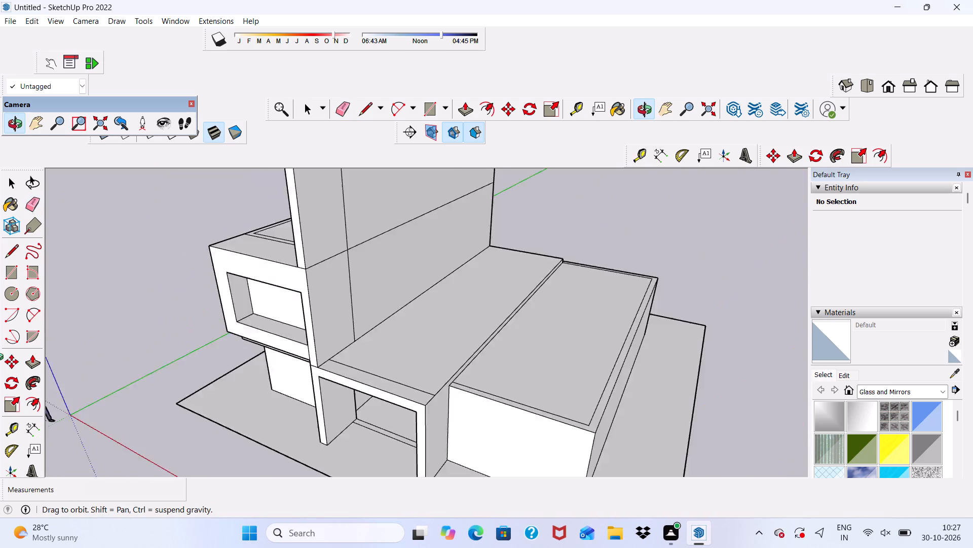
{"action": "middle_click_drag", "start_coordinate": [0, 358], "coordinate": [216, 331]}
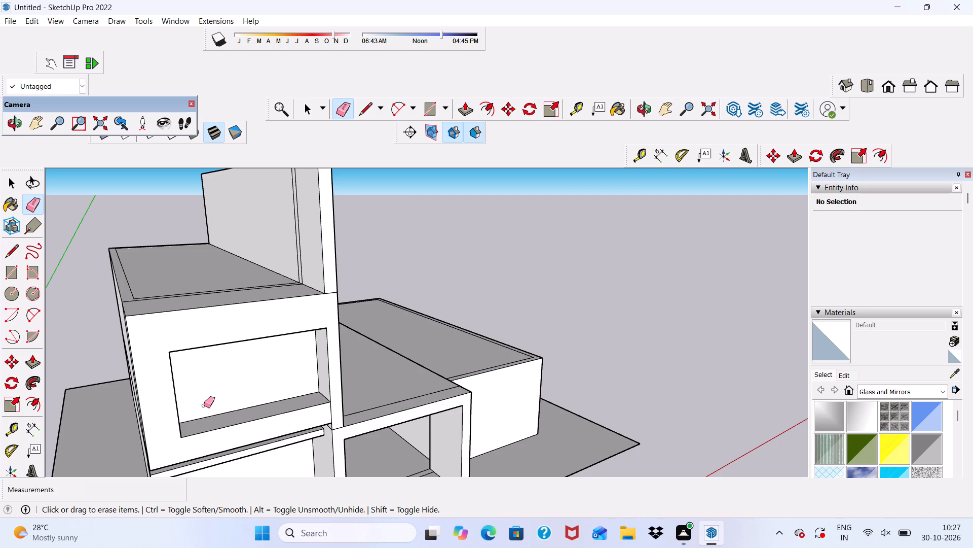
{"action": "left_click_drag", "start_coordinate": [204, 405], "coordinate": [197, 409]}
{"action": "key", "text": "space"}
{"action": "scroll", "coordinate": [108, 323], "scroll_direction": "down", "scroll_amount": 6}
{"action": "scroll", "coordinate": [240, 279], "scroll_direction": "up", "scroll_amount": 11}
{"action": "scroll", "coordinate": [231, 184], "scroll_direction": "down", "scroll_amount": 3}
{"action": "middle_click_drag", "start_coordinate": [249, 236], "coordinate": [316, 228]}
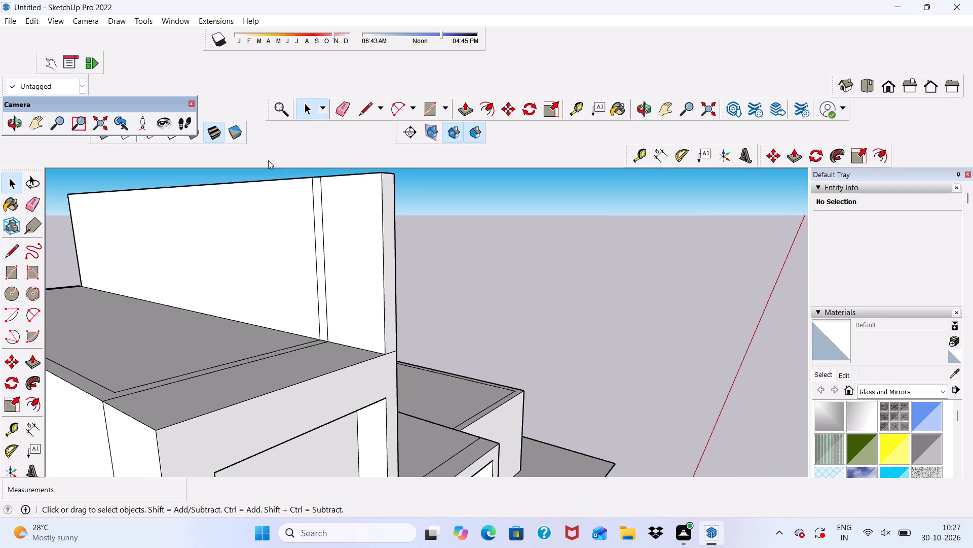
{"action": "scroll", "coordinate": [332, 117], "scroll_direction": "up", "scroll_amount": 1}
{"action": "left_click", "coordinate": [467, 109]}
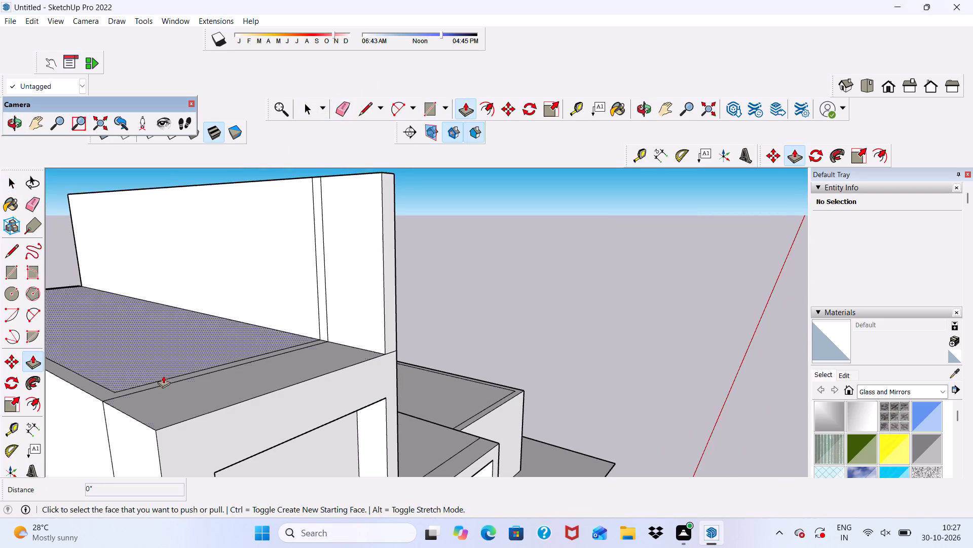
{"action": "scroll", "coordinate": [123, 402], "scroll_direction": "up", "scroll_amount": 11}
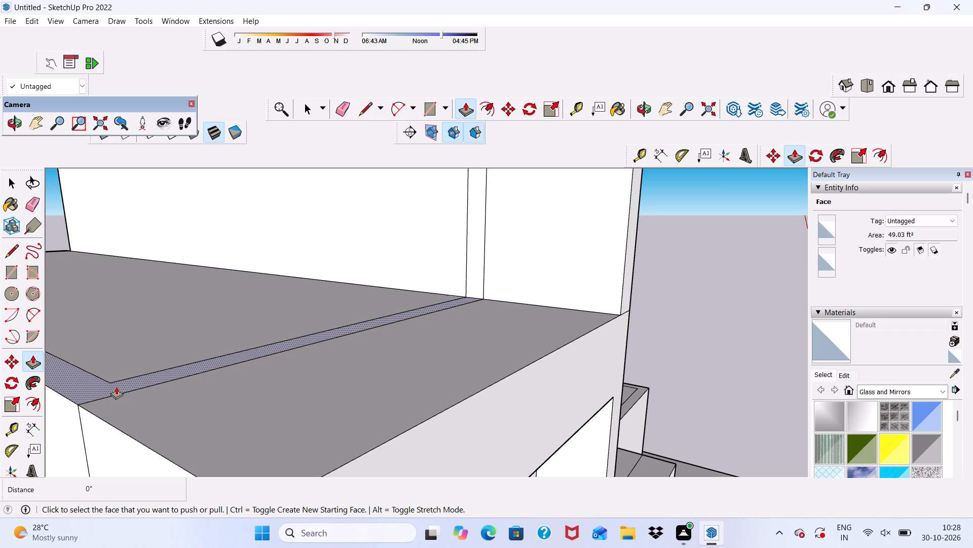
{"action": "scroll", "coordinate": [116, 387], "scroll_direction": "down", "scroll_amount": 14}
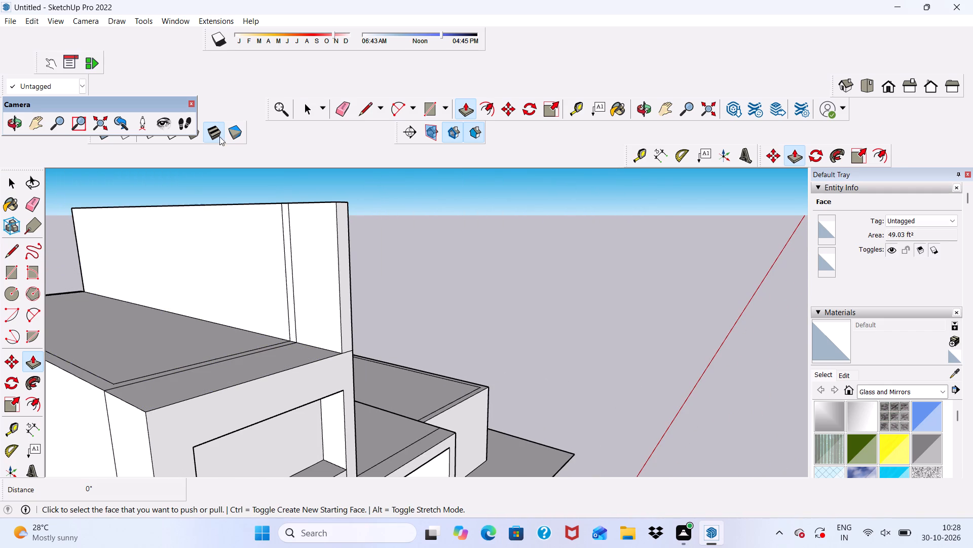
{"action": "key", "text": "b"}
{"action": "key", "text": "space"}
Draw a line about 9" long from the inset roof outline's front outer corner to the upper roof's outer side edge.
{"action": "left_click", "coordinate": [367, 109]}
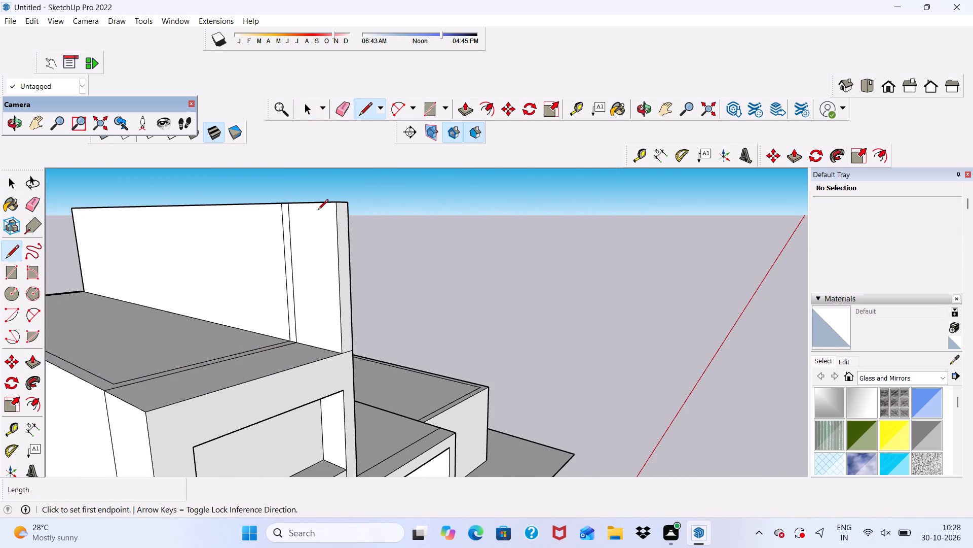
{"action": "scroll", "coordinate": [63, 371], "scroll_direction": "down", "scroll_amount": 1}
{"action": "middle_click_drag", "start_coordinate": [72, 408], "coordinate": [192, 426]}
{"action": "scroll", "coordinate": [197, 419], "scroll_direction": "up", "scroll_amount": 1}
{"action": "scroll", "coordinate": [230, 288], "scroll_direction": "down", "scroll_amount": 4}
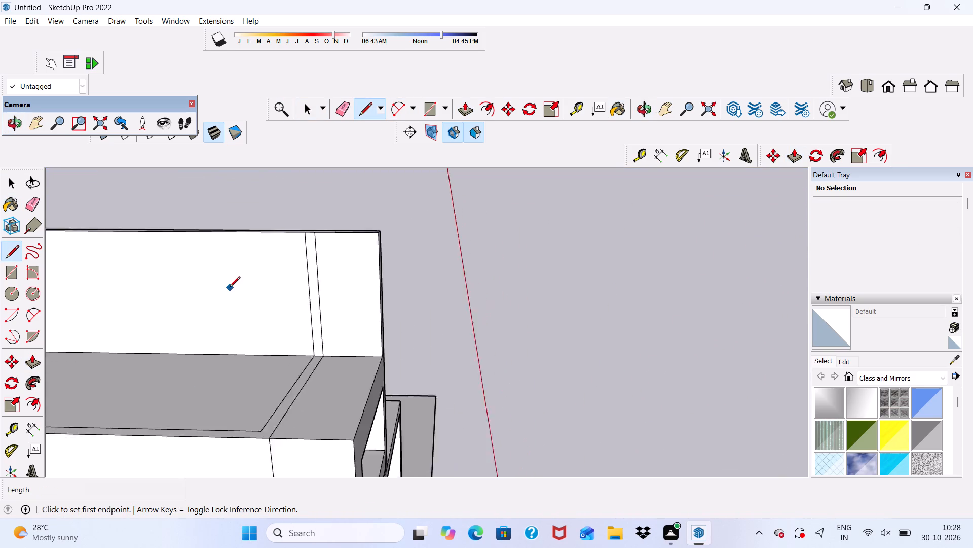
{"action": "scroll", "coordinate": [230, 288], "scroll_direction": "down", "scroll_amount": 4}
{"action": "scroll", "coordinate": [221, 398], "scroll_direction": "up", "scroll_amount": 6}
{"action": "scroll", "coordinate": [301, 359], "scroll_direction": "up", "scroll_amount": 6}
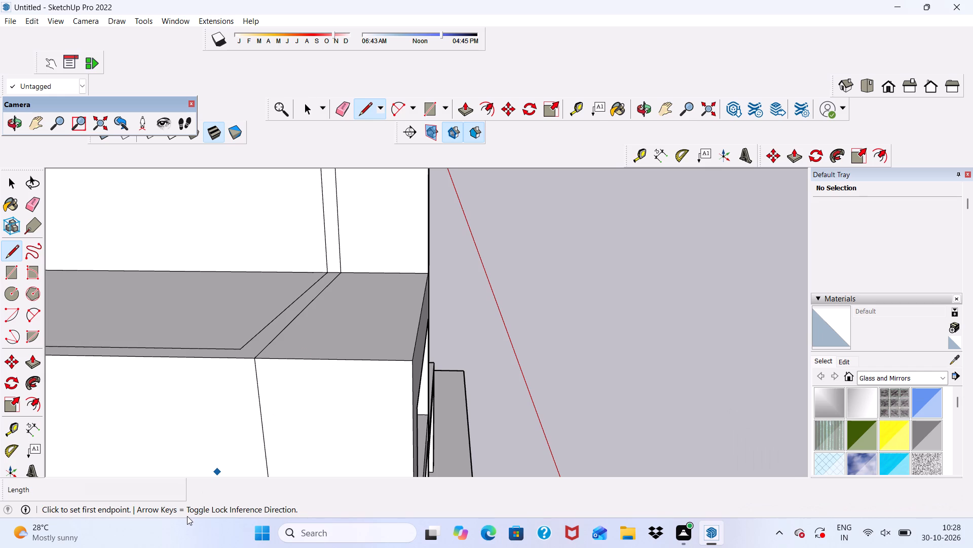
{"action": "scroll", "coordinate": [230, 334], "scroll_direction": "up", "scroll_amount": 6}
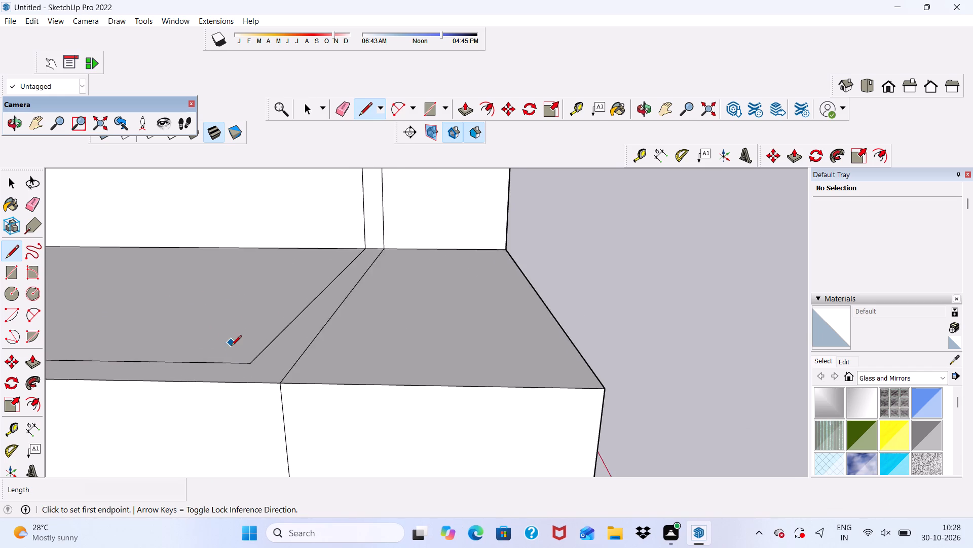
{"action": "scroll", "coordinate": [231, 347], "scroll_direction": "up", "scroll_amount": 1}
{"action": "scroll", "coordinate": [308, 221], "scroll_direction": "down", "scroll_amount": 2}
{"action": "middle_click_drag", "start_coordinate": [321, 268], "coordinate": [331, 403]}
{"action": "scroll", "coordinate": [329, 346], "scroll_direction": "up", "scroll_amount": 2}
{"action": "scroll", "coordinate": [346, 185], "scroll_direction": "down", "scroll_amount": 7}
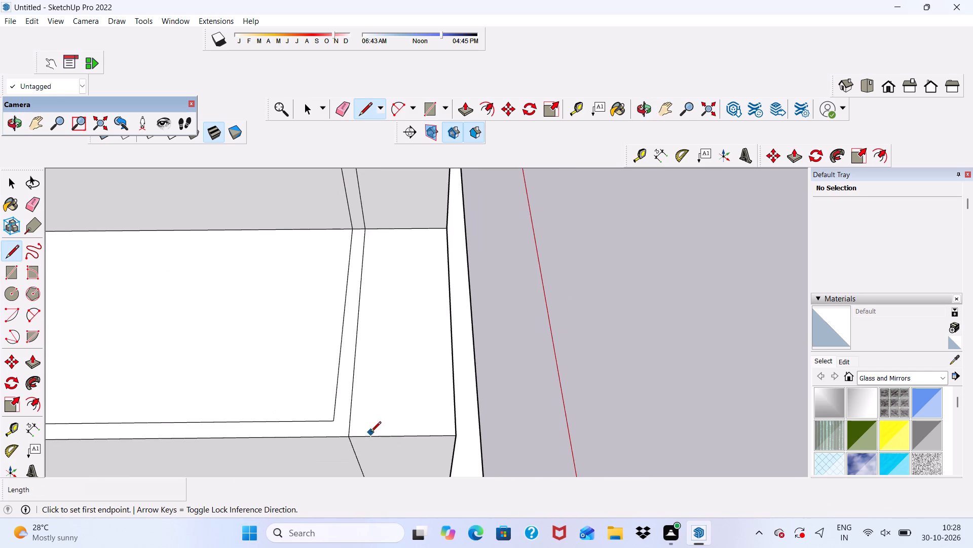
{"action": "scroll", "coordinate": [368, 437], "scroll_direction": "up", "scroll_amount": 5}
{"action": "scroll", "coordinate": [325, 404], "scroll_direction": "up", "scroll_amount": 6}
{"action": "left_click", "coordinate": [307, 414]}
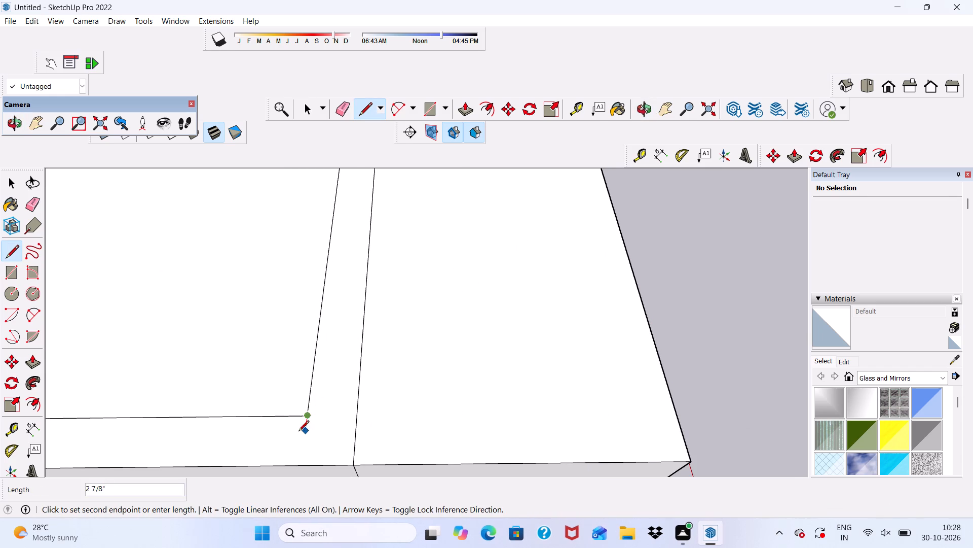
{"action": "left_click", "coordinate": [306, 468]}
{"action": "scroll", "coordinate": [302, 436], "scroll_direction": "down", "scroll_amount": 5}
{"action": "key", "text": "space"}
Push/Pull the narrow cross strip on the upper roof upward 10', level with the top of the raised side wall.
{"action": "scroll", "coordinate": [330, 424], "scroll_direction": "up", "scroll_amount": 1}
{"action": "left_click", "coordinate": [328, 423]}
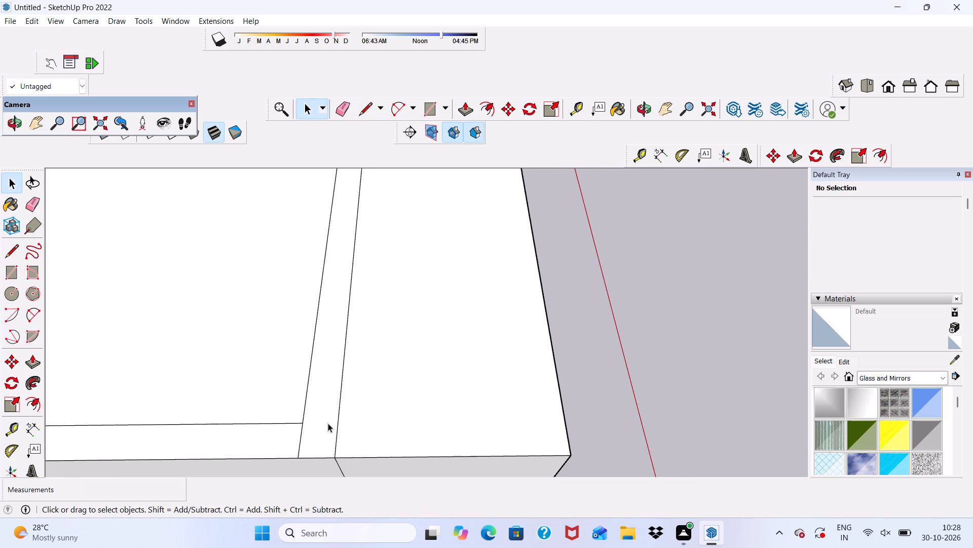
{"action": "scroll", "coordinate": [328, 423], "scroll_direction": "down", "scroll_amount": 6}
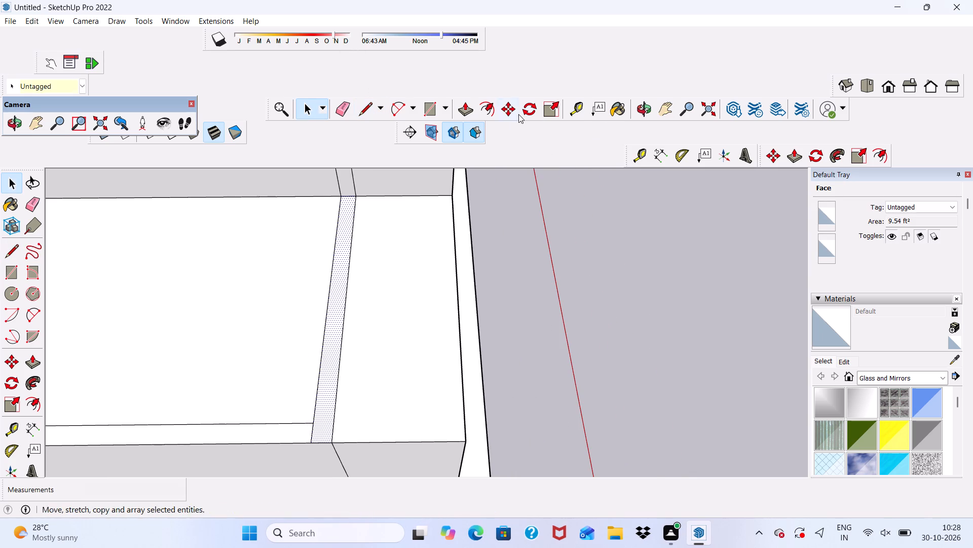
{"action": "left_click", "coordinate": [467, 106]}
{"action": "left_click", "coordinate": [318, 425]}
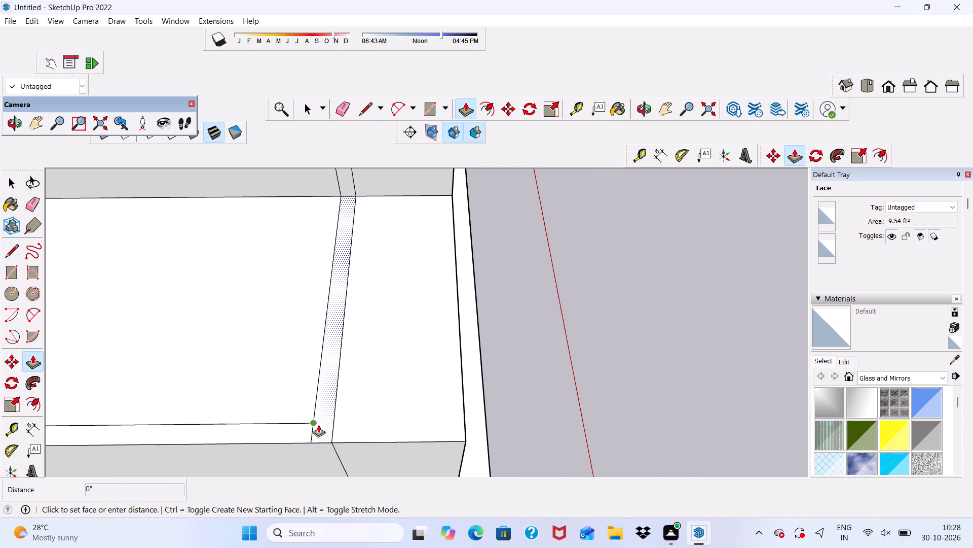
{"action": "scroll", "coordinate": [297, 352], "scroll_direction": "down", "scroll_amount": 5}
{"action": "scroll", "coordinate": [240, 345], "scroll_direction": "down", "scroll_amount": 6}
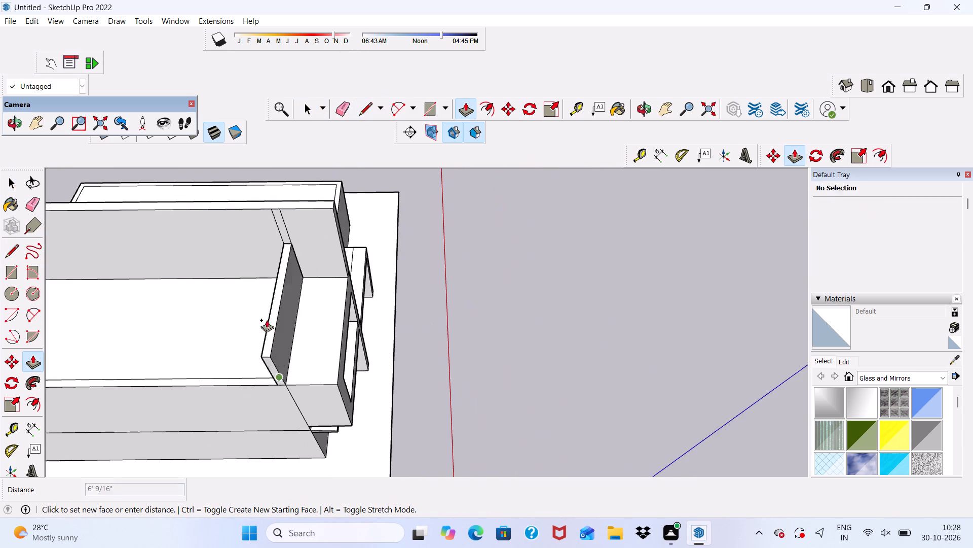
{"action": "scroll", "coordinate": [268, 249], "scroll_direction": "down", "scroll_amount": 4}
{"action": "scroll", "coordinate": [313, 199], "scroll_direction": "up", "scroll_amount": 5}
{"action": "left_click", "coordinate": [293, 223]}
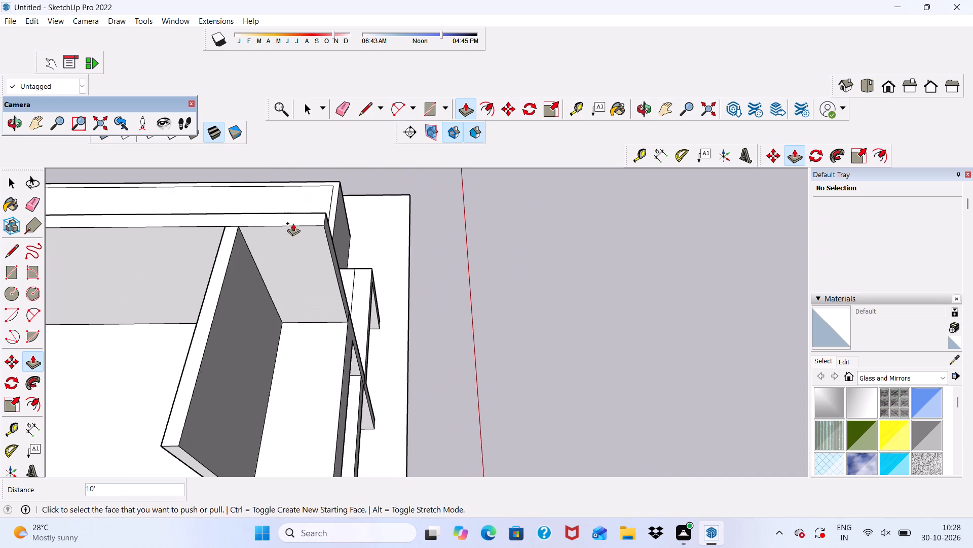
{"action": "scroll", "coordinate": [293, 244], "scroll_direction": "down", "scroll_amount": 5}
{"action": "middle_click_drag", "start_coordinate": [304, 305], "coordinate": [0, 143]}
{"action": "scroll", "coordinate": [378, 208], "scroll_direction": "up", "scroll_amount": 6}
{"action": "scroll", "coordinate": [377, 207], "scroll_direction": "down", "scroll_amount": 1}
{"action": "key", "text": "space"}
Examine the raised walls above the upper-storey frame from the building's front and side.
{"action": "scroll", "coordinate": [246, 274], "scroll_direction": "down", "scroll_amount": 2}
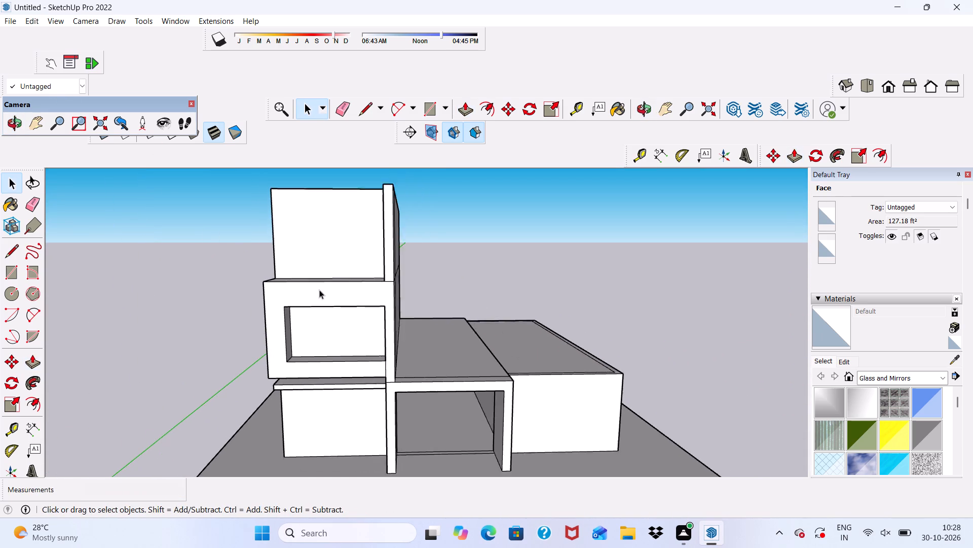
{"action": "scroll", "coordinate": [319, 290], "scroll_direction": "down", "scroll_amount": 1}
{"action": "middle_click_drag", "start_coordinate": [350, 287], "coordinate": [328, 288]}
{"action": "scroll", "coordinate": [328, 288], "scroll_direction": "up", "scroll_amount": 6}
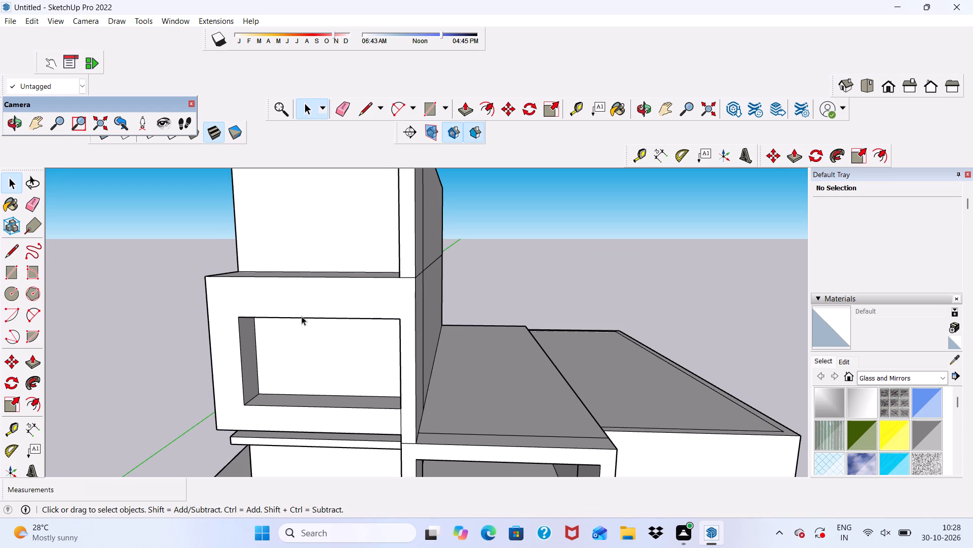
{"action": "scroll", "coordinate": [269, 351], "scroll_direction": "up", "scroll_amount": 2}
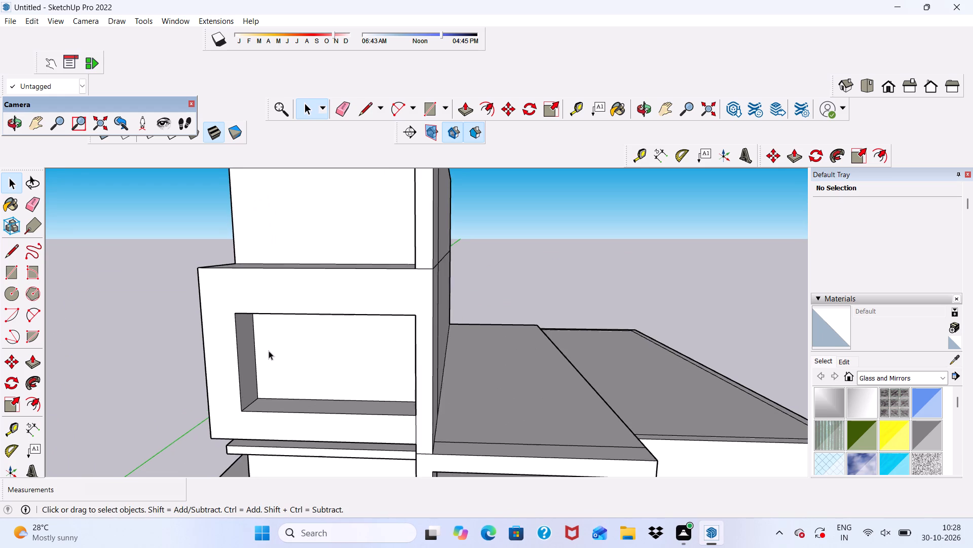
{"action": "scroll", "coordinate": [269, 351], "scroll_direction": "up", "scroll_amount": 8}
{"action": "scroll", "coordinate": [266, 351], "scroll_direction": "down", "scroll_amount": 12}
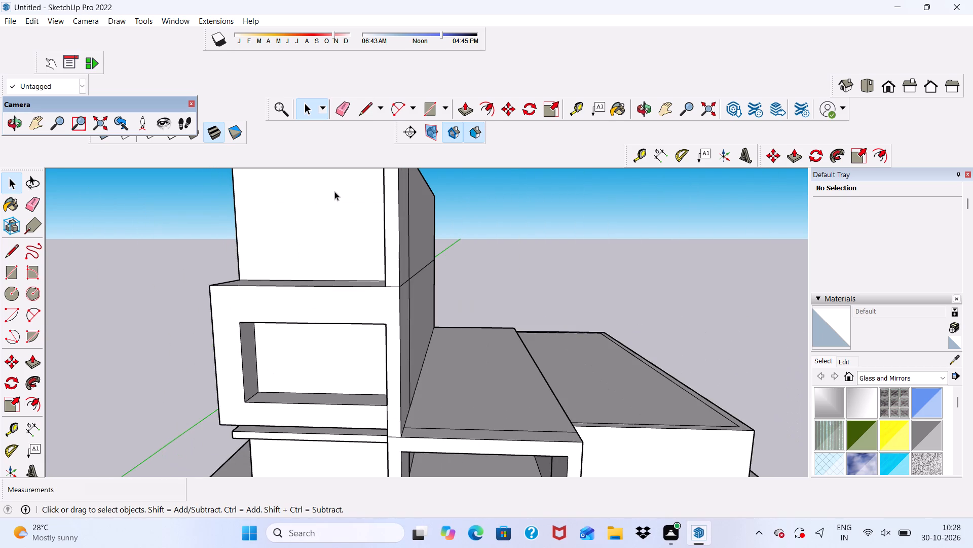
{"action": "middle_click_drag", "start_coordinate": [334, 191], "coordinate": [411, 210]}
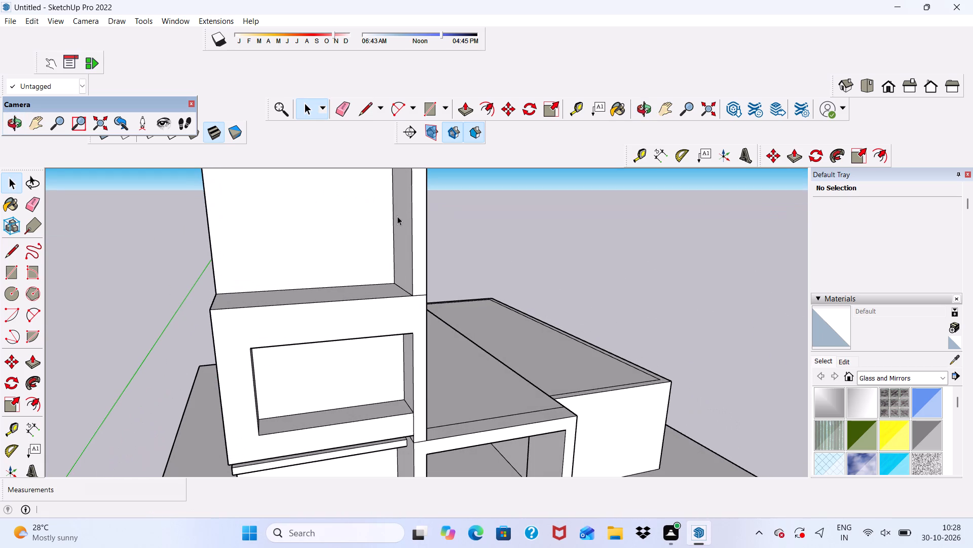
{"action": "scroll", "coordinate": [379, 269], "scroll_direction": "up", "scroll_amount": 2}
{"action": "scroll", "coordinate": [376, 276], "scroll_direction": "down", "scroll_amount": 5}
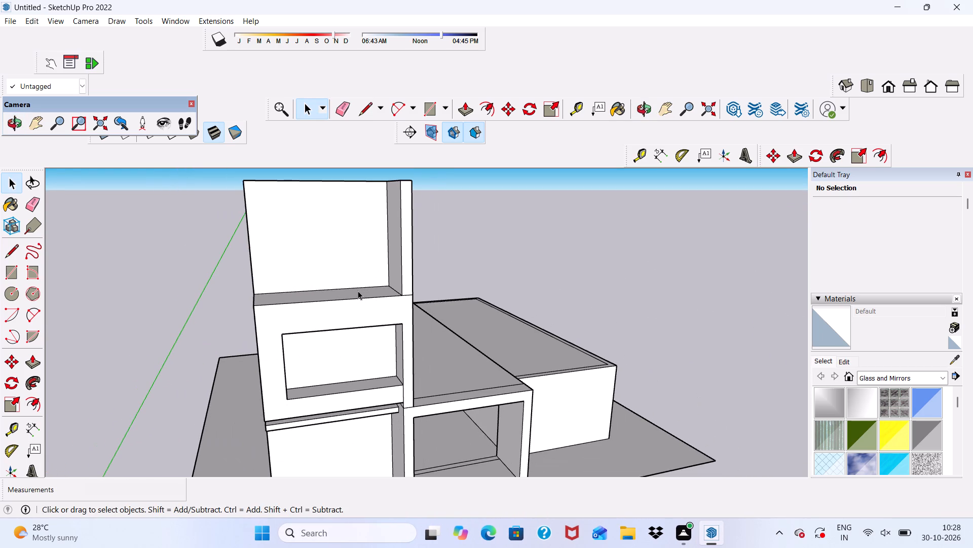
{"action": "scroll", "coordinate": [301, 276], "scroll_direction": "up", "scroll_amount": 5}
{"action": "scroll", "coordinate": [299, 282], "scroll_direction": "down", "scroll_amount": 1}
Push/Pull the cross wall's narrow end face back from the roof's side edge in stages, finishing with about 2' 8 5/8".
{"action": "middle_click_drag", "start_coordinate": [301, 284], "coordinate": [426, 328]}
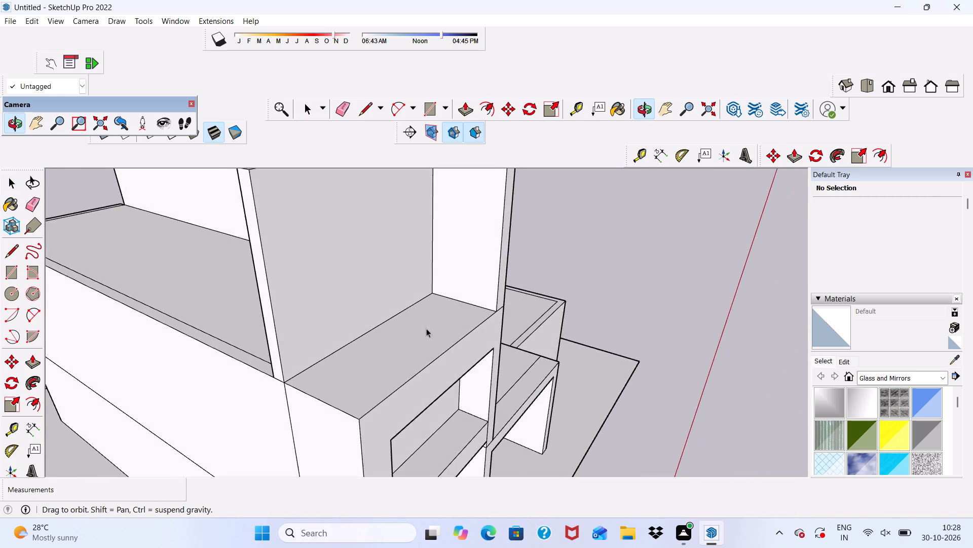
{"action": "middle_click_drag", "start_coordinate": [426, 328], "coordinate": [426, 328]}
{"action": "scroll", "coordinate": [287, 385], "scroll_direction": "up", "scroll_amount": 5}
{"action": "left_click", "coordinate": [274, 352]}
{"action": "left_click", "coordinate": [277, 348]}
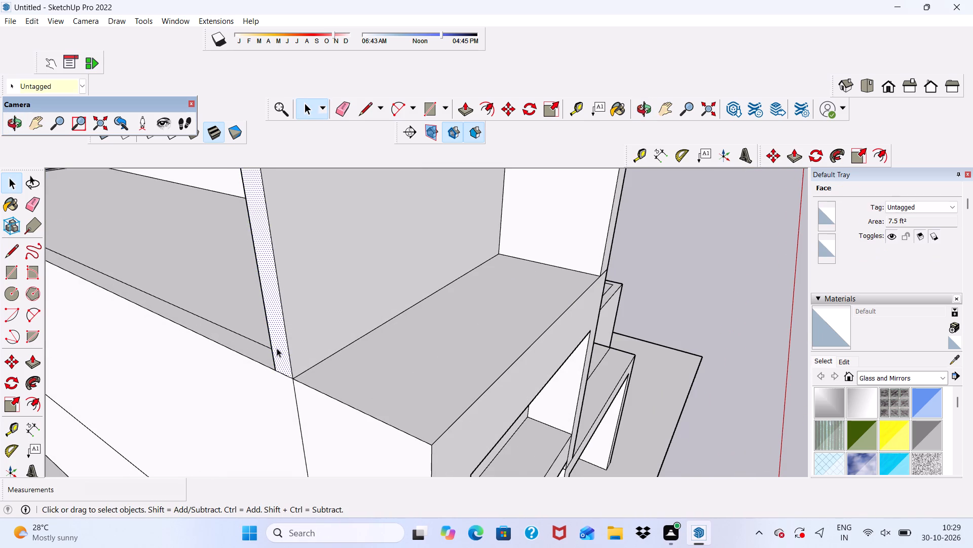
{"action": "scroll", "coordinate": [304, 317], "scroll_direction": "down", "scroll_amount": 3}
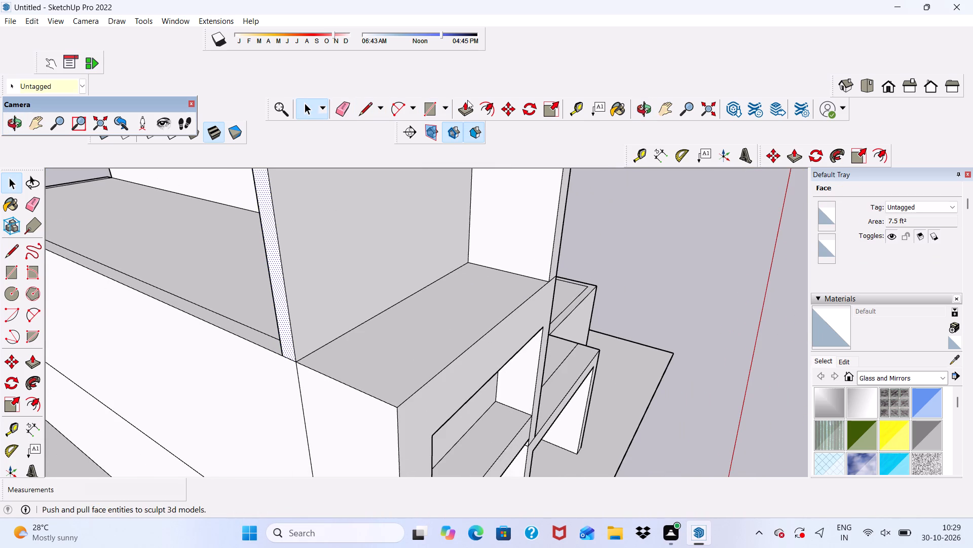
{"action": "left_click", "coordinate": [467, 100]}
{"action": "left_click", "coordinate": [278, 294]}
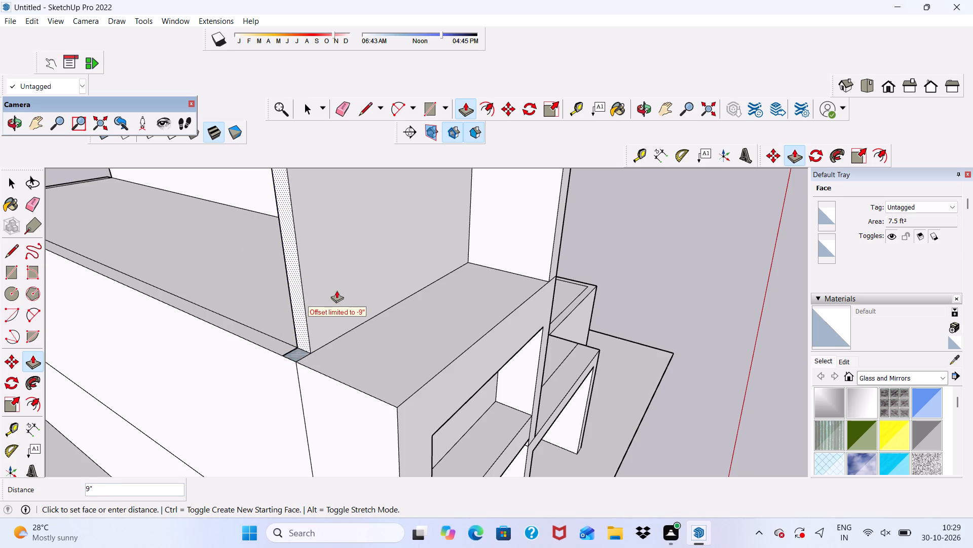
{"action": "middle_click_drag", "start_coordinate": [311, 301], "coordinate": [400, 285]}
{"action": "scroll", "coordinate": [311, 301], "scroll_direction": "down", "scroll_amount": 1}
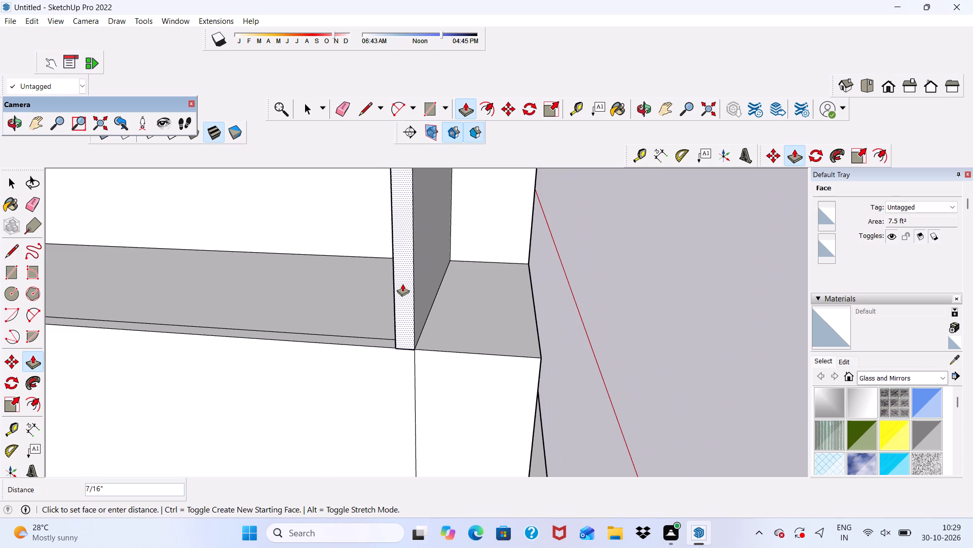
{"action": "left_click_drag", "start_coordinate": [407, 270], "coordinate": [416, 167]}
{"action": "left_click_drag", "start_coordinate": [405, 212], "coordinate": [404, 309]}
{"action": "left_click_drag", "start_coordinate": [403, 308], "coordinate": [414, 282]}
{"action": "scroll", "coordinate": [414, 282], "scroll_direction": "up", "scroll_amount": 1}
{"action": "scroll", "coordinate": [418, 301], "scroll_direction": "down", "scroll_amount": 7}
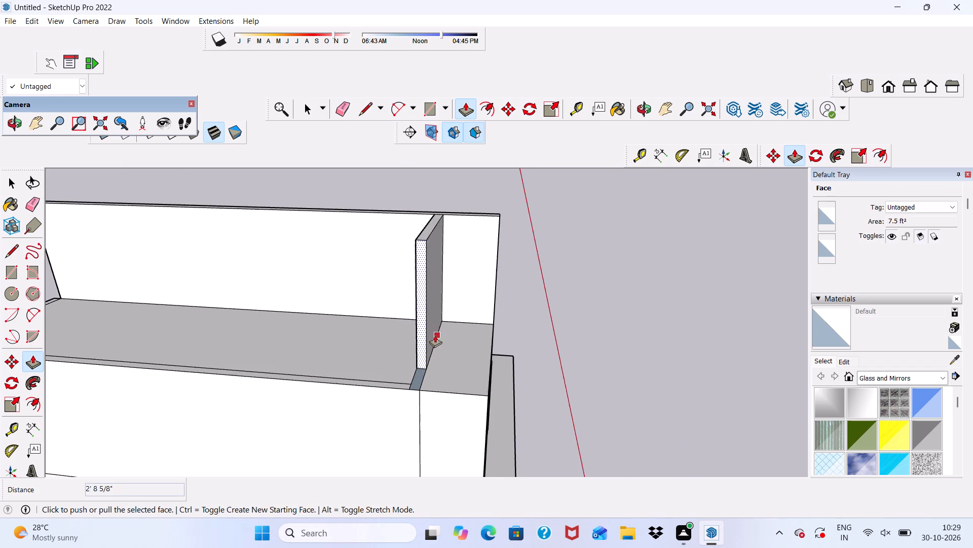
{"action": "middle_click_drag", "start_coordinate": [435, 335], "coordinate": [308, 290]}
{"action": "scroll", "coordinate": [305, 304], "scroll_direction": "down", "scroll_amount": 7}
{"action": "middle_click_drag", "start_coordinate": [303, 339], "coordinate": [213, 309]}
{"action": "key", "text": "space"}
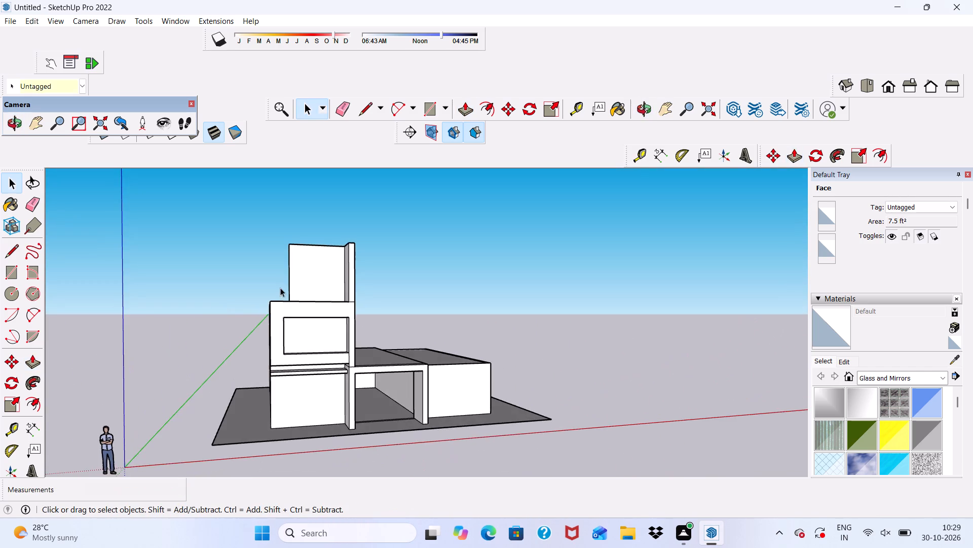
Push/Pull the exposed reversed roof strip beyond the cross wall's shortened end downward about 3 13/16".
{"action": "scroll", "coordinate": [285, 279], "scroll_direction": "up", "scroll_amount": 12}
{"action": "middle_click_drag", "start_coordinate": [289, 278], "coordinate": [298, 313]}
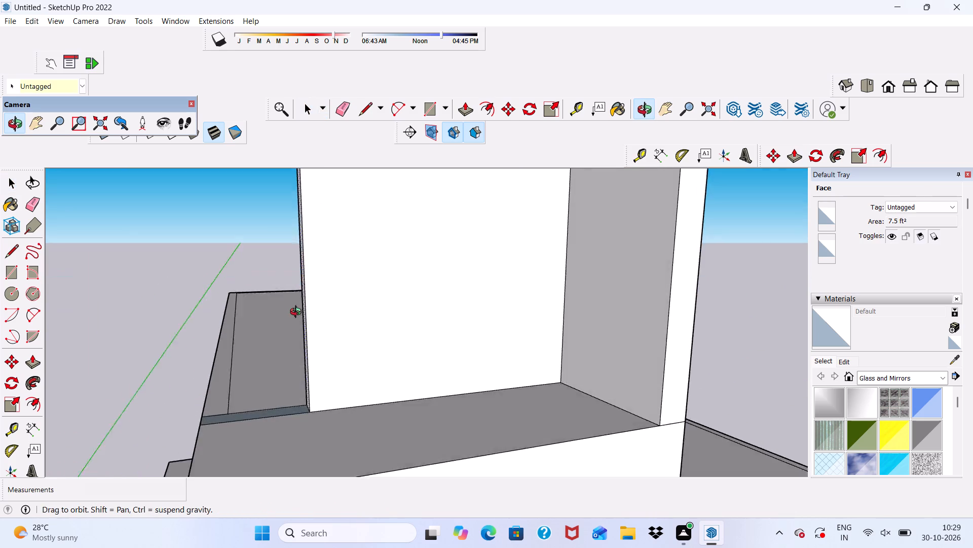
{"action": "middle_click_drag", "start_coordinate": [298, 313], "coordinate": [297, 325]}
{"action": "scroll", "coordinate": [295, 325], "scroll_direction": "up", "scroll_amount": 1}
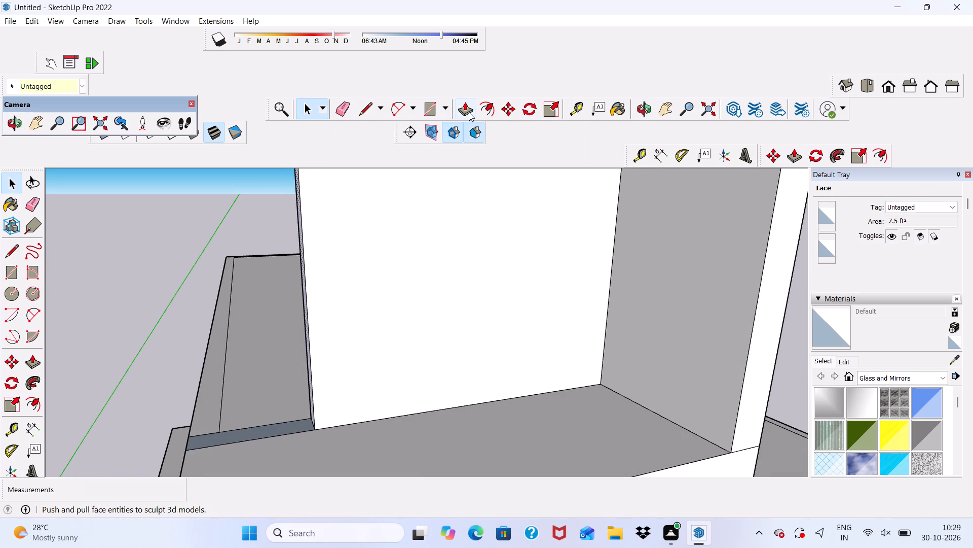
{"action": "left_click", "coordinate": [469, 112]}
{"action": "scroll", "coordinate": [386, 292], "scroll_direction": "down", "scroll_amount": 6}
{"action": "scroll", "coordinate": [332, 327], "scroll_direction": "up", "scroll_amount": 6}
{"action": "scroll", "coordinate": [311, 368], "scroll_direction": "up", "scroll_amount": 3}
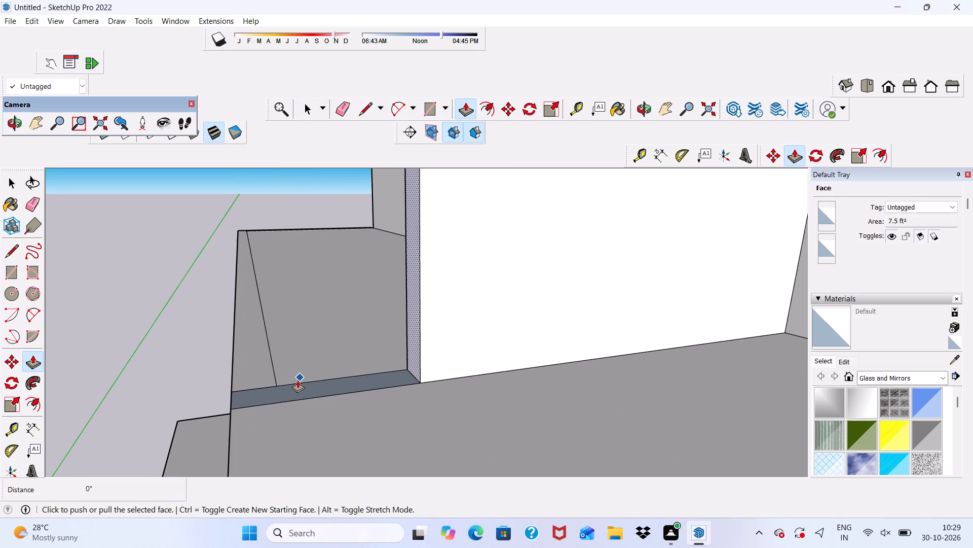
{"action": "key", "text": "space"}
{"action": "left_click", "coordinate": [288, 382]}
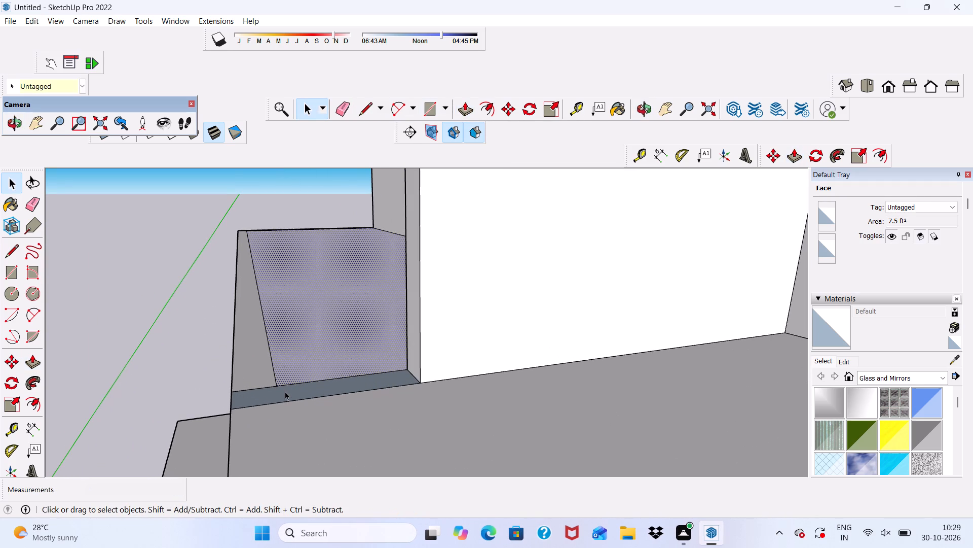
{"action": "left_click", "coordinate": [285, 391]}
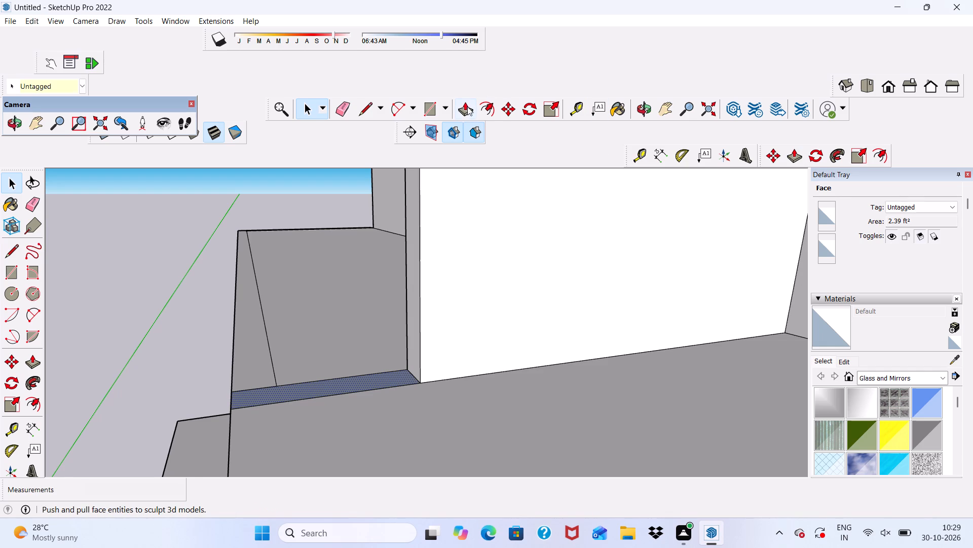
{"action": "left_click", "coordinate": [463, 113]}
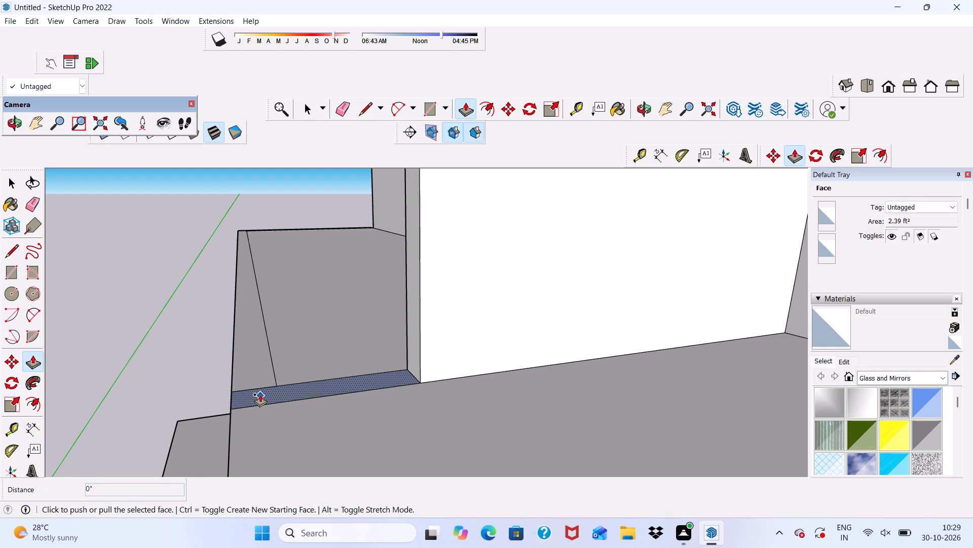
{"action": "left_click", "coordinate": [260, 394]}
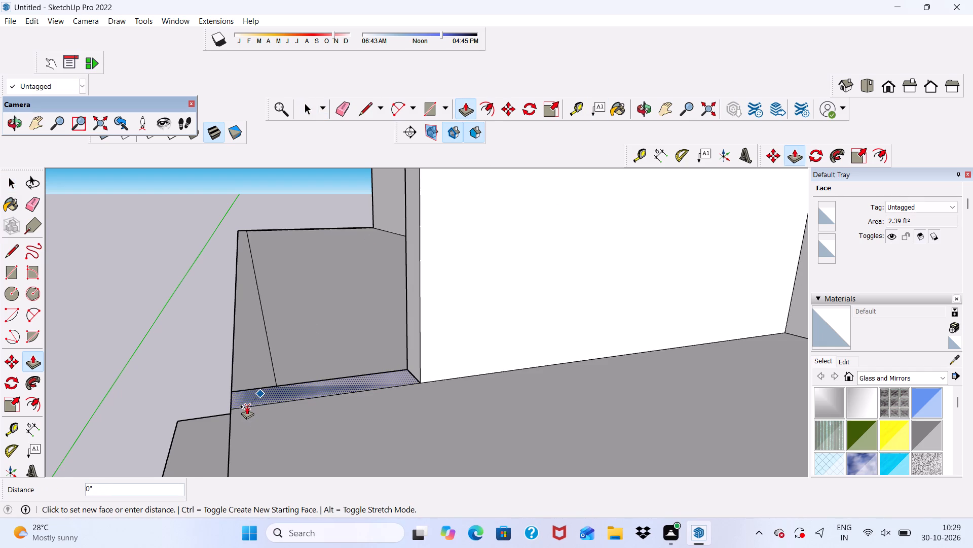
{"action": "left_click", "coordinate": [247, 406]}
{"action": "scroll", "coordinate": [246, 384], "scroll_direction": "up", "scroll_amount": 4}
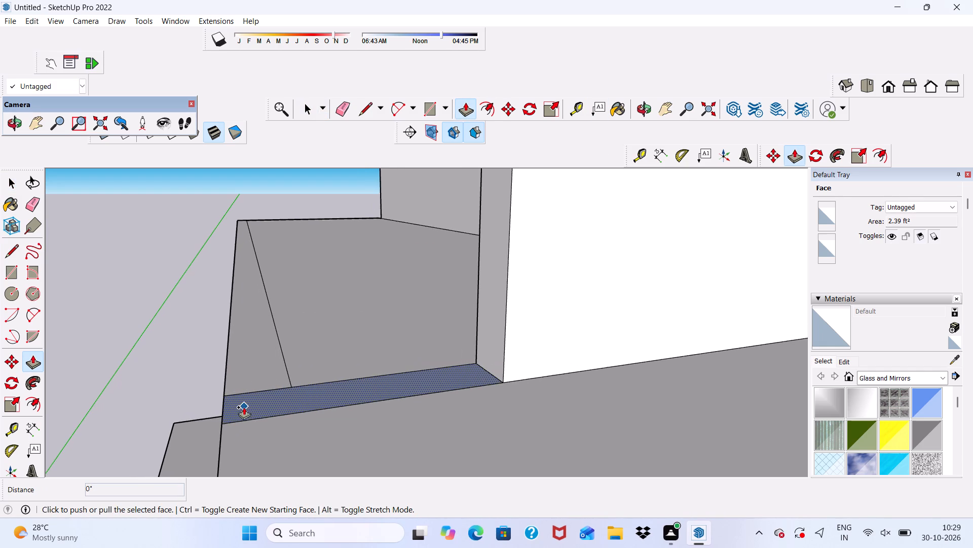
{"action": "scroll", "coordinate": [284, 396], "scroll_direction": "down", "scroll_amount": 3}
{"action": "middle_click_drag", "start_coordinate": [290, 398], "coordinate": [366, 427]}
{"action": "scroll", "coordinate": [366, 427], "scroll_direction": "up", "scroll_amount": 7}
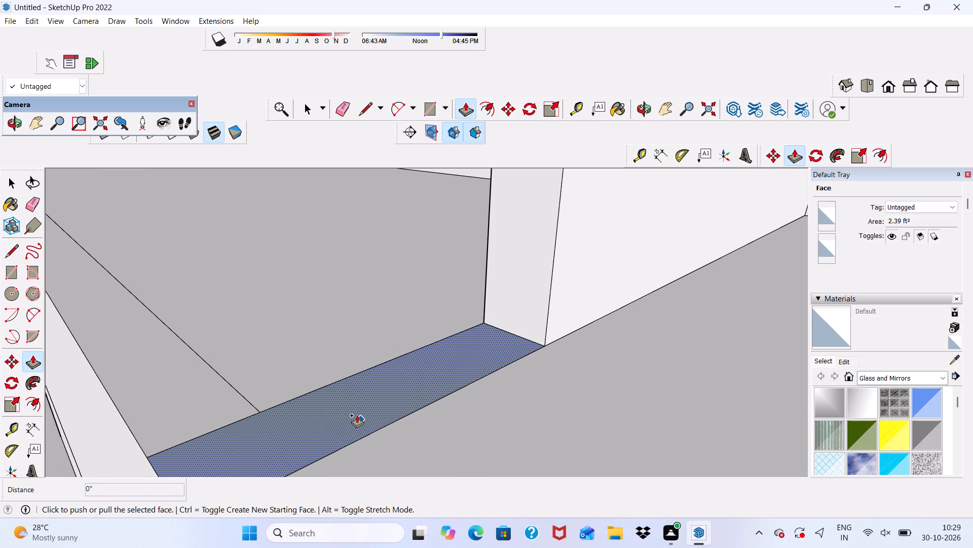
{"action": "left_click", "coordinate": [357, 415]}
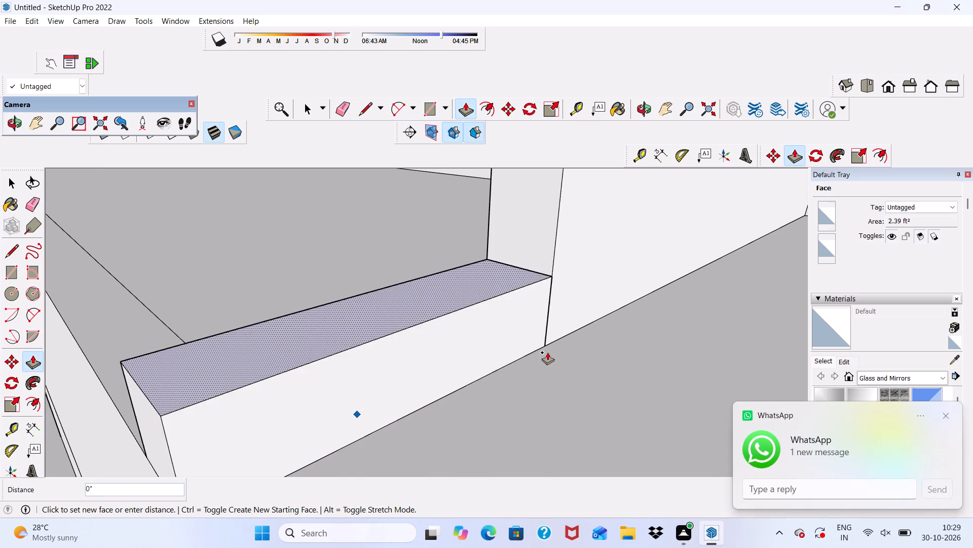
{"action": "left_click", "coordinate": [493, 466]}
{"action": "scroll", "coordinate": [405, 359], "scroll_direction": "down", "scroll_amount": 6}
{"action": "middle_click_drag", "start_coordinate": [346, 439], "coordinate": [383, 417]}
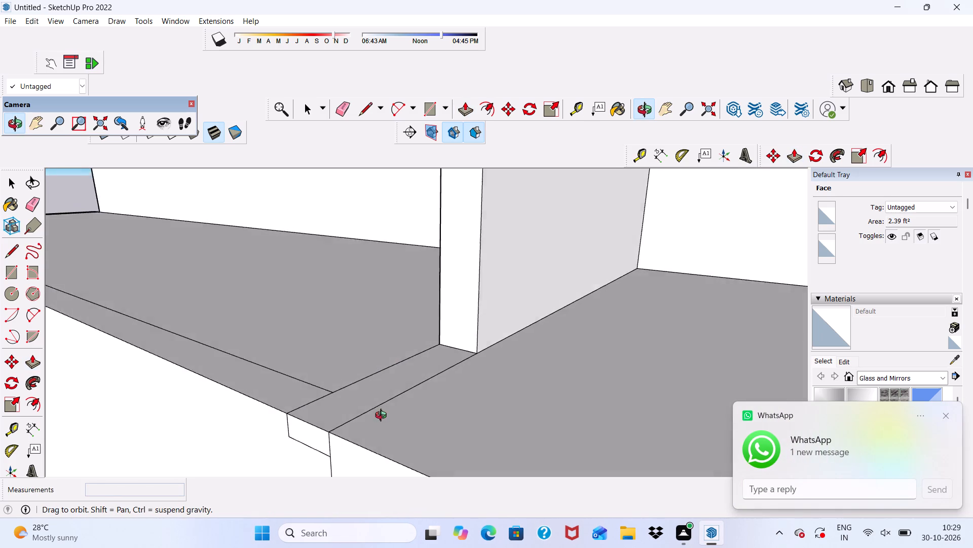
{"action": "middle_click_drag", "start_coordinate": [383, 417], "coordinate": [388, 415]}
{"action": "scroll", "coordinate": [392, 411], "scroll_direction": "up", "scroll_amount": 2}
{"action": "scroll", "coordinate": [393, 407], "scroll_direction": "down", "scroll_amount": 6}
{"action": "middle_click_drag", "start_coordinate": [393, 407], "coordinate": [312, 424]}
{"action": "key", "text": "space"}
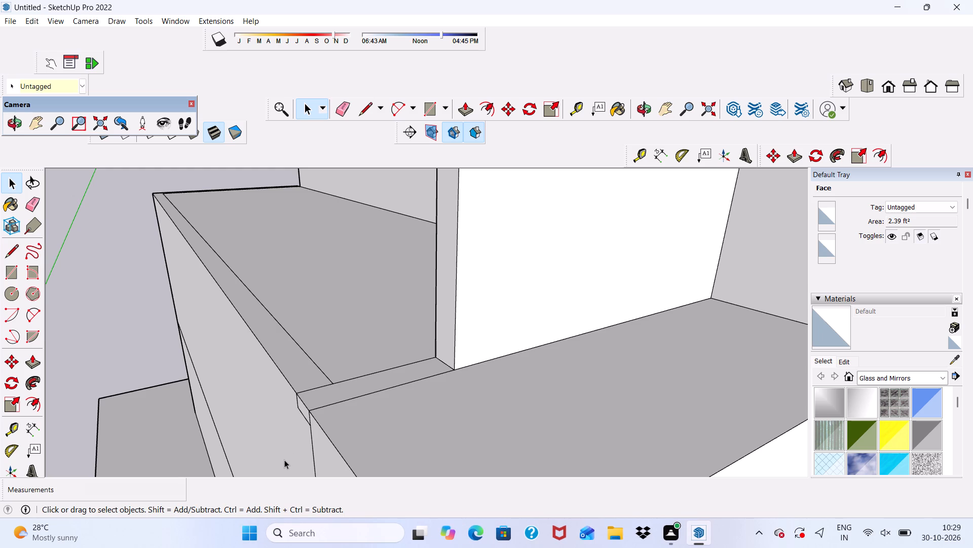
Erase the leftover short vertical and lower lines outlining the small rectangle on the outer side face below the roof strip.
{"action": "scroll", "coordinate": [281, 481], "scroll_direction": "up", "scroll_amount": 4}
{"action": "scroll", "coordinate": [274, 486], "scroll_direction": "down", "scroll_amount": 6}
{"action": "middle_click_drag", "start_coordinate": [312, 444], "coordinate": [384, 393]}
{"action": "scroll", "coordinate": [384, 393], "scroll_direction": "up", "scroll_amount": 6}
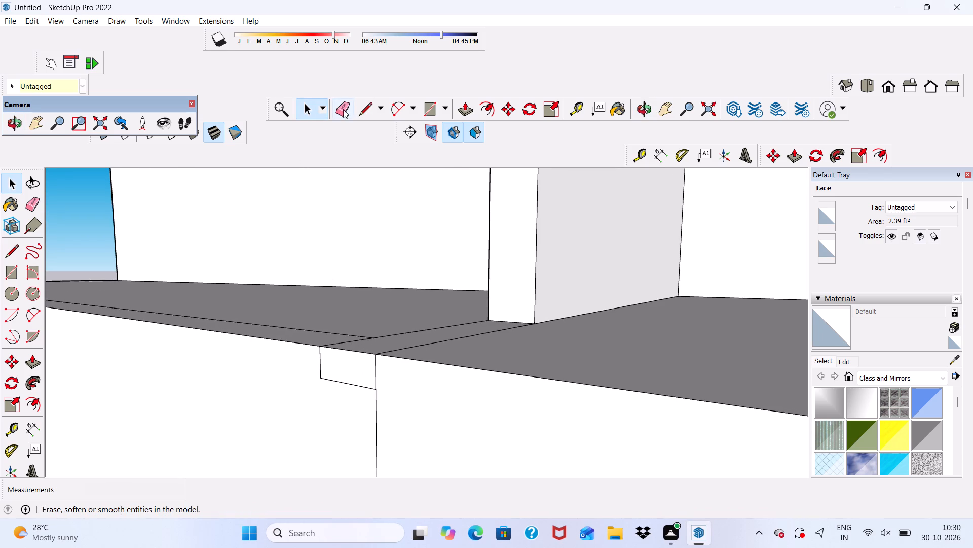
{"action": "left_click", "coordinate": [344, 109]}
{"action": "scroll", "coordinate": [308, 420], "scroll_direction": "up", "scroll_amount": 8}
{"action": "left_click_drag", "start_coordinate": [318, 313], "coordinate": [375, 383]}
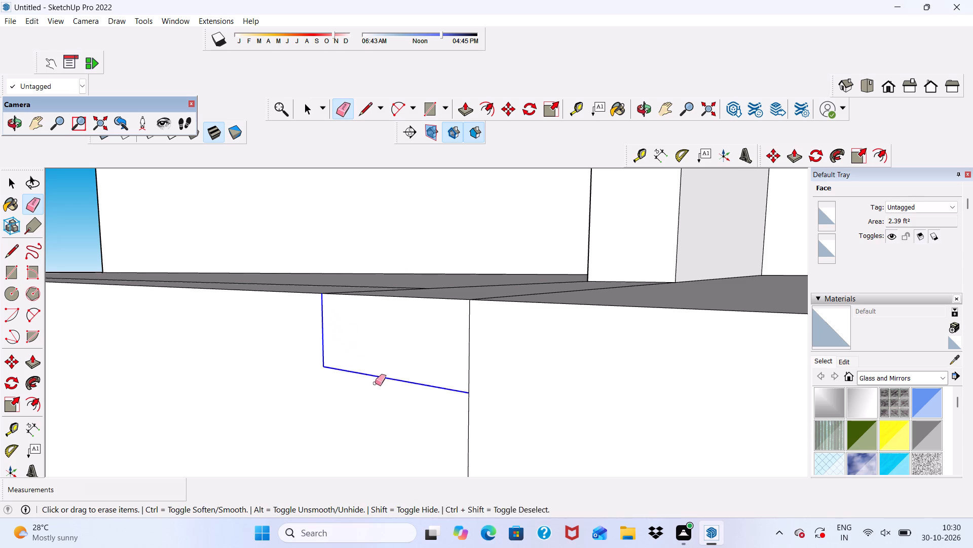
{"action": "left_click_drag", "start_coordinate": [375, 383], "coordinate": [390, 403]}
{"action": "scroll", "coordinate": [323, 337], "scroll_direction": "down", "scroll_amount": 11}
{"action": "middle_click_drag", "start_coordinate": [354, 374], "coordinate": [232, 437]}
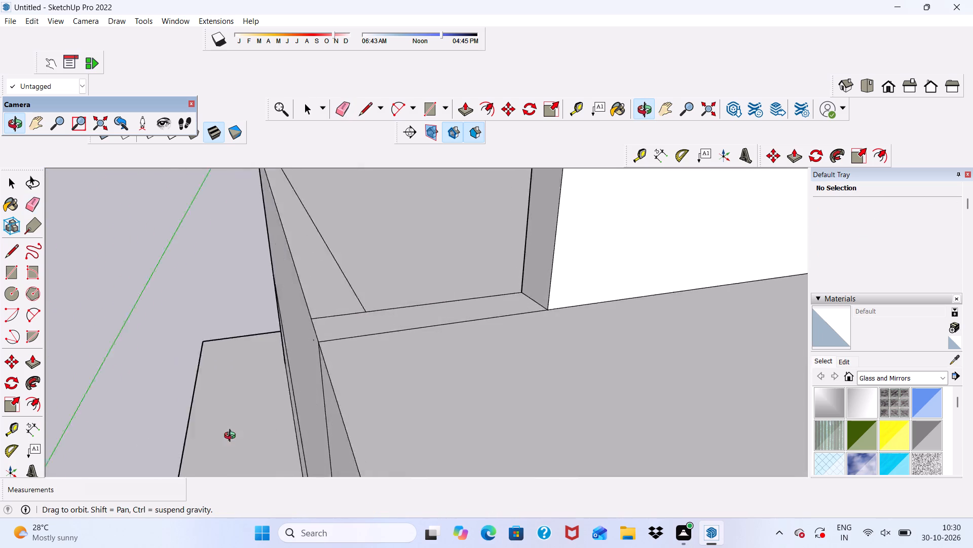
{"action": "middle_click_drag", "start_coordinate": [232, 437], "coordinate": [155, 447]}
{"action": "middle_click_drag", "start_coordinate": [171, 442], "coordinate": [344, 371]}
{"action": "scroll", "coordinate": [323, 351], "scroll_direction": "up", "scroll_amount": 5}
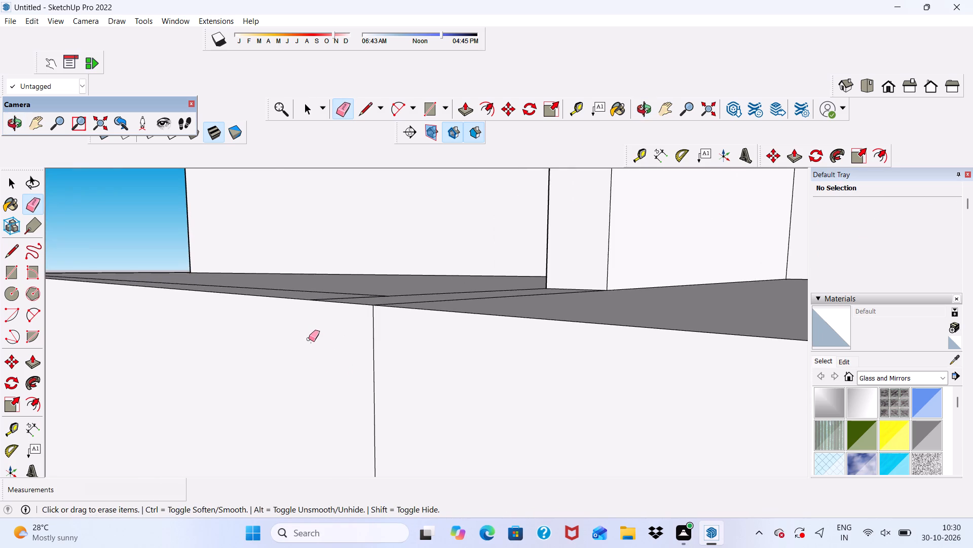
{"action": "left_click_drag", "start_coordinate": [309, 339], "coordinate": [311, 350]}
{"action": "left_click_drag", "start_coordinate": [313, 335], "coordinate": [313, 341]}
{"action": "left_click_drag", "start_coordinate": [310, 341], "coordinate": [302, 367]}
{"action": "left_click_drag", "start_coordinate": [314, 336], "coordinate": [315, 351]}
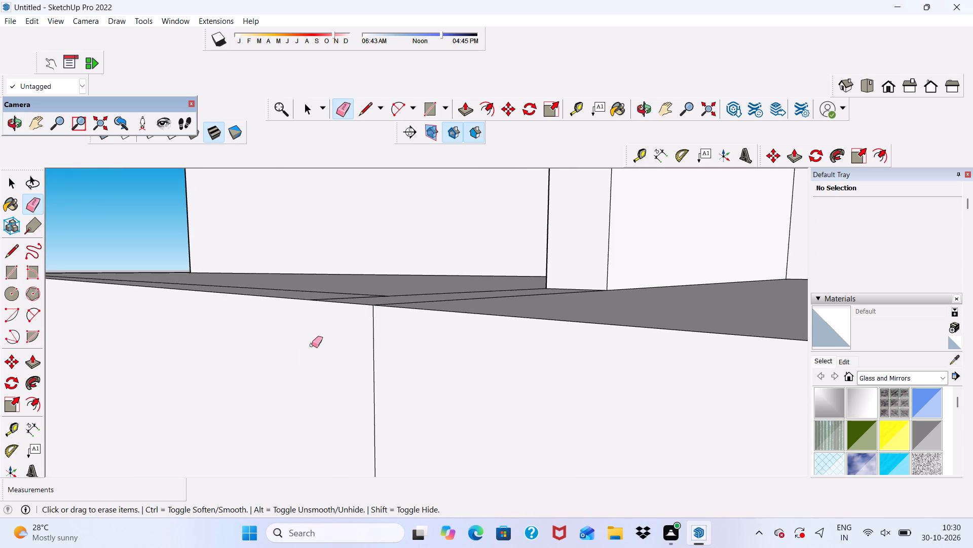
Erase a leftover dividing line on the tall side wall's outer face above the entrance roof.
{"action": "left_click_drag", "start_coordinate": [312, 346], "coordinate": [308, 354]}
{"action": "scroll", "coordinate": [287, 340], "scroll_direction": "down", "scroll_amount": 6}
{"action": "middle_click_drag", "start_coordinate": [295, 349], "coordinate": [213, 464]}
{"action": "scroll", "coordinate": [210, 355], "scroll_direction": "down", "scroll_amount": 2}
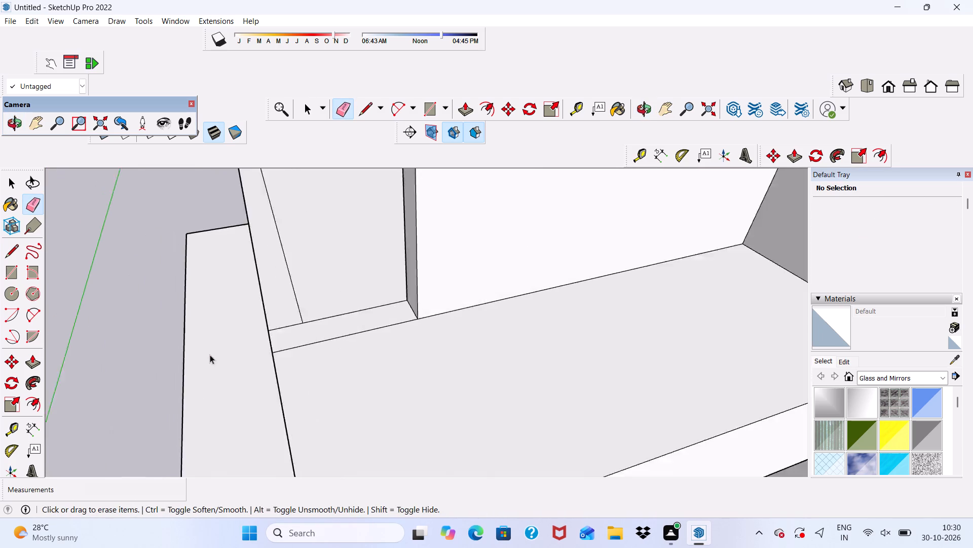
{"action": "key", "text": "space"}
{"action": "scroll", "coordinate": [210, 355], "scroll_direction": "down", "scroll_amount": 3}
{"action": "scroll", "coordinate": [244, 332], "scroll_direction": "down", "scroll_amount": 5}
{"action": "middle_click_drag", "start_coordinate": [247, 335], "coordinate": [201, 255]}
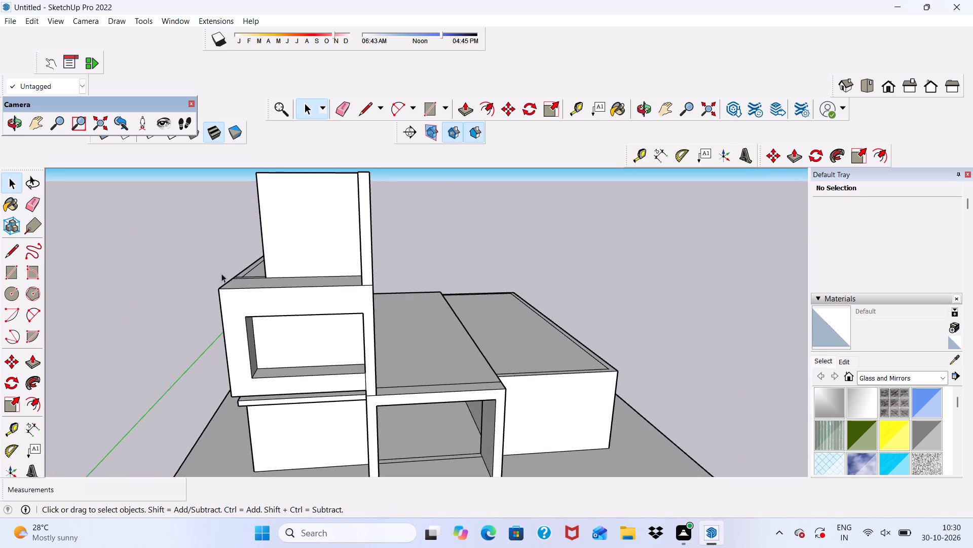
{"action": "scroll", "coordinate": [227, 287], "scroll_direction": "down", "scroll_amount": 5}
{"action": "middle_click_drag", "start_coordinate": [245, 331], "coordinate": [136, 350]}
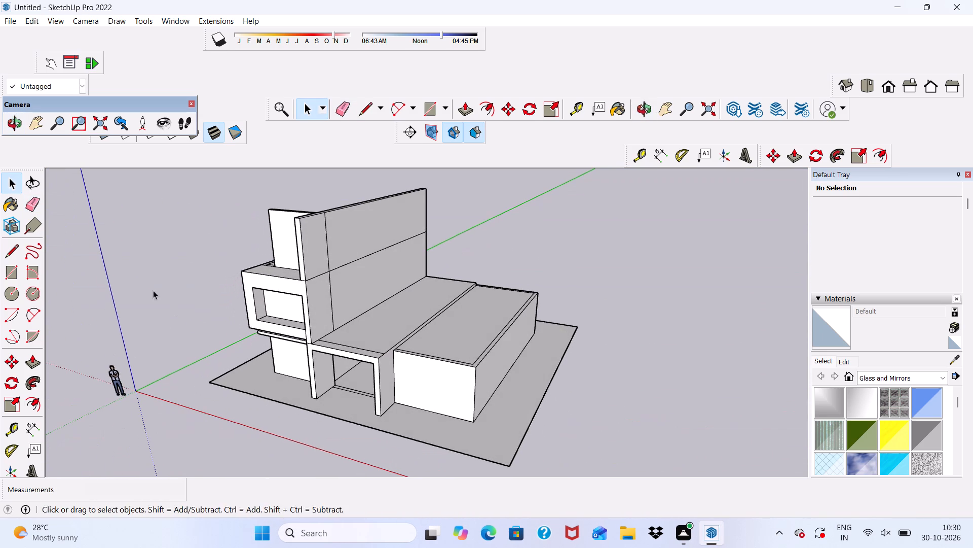
{"action": "left_click", "coordinate": [347, 105]}
{"action": "scroll", "coordinate": [305, 288], "scroll_direction": "up", "scroll_amount": 5}
{"action": "left_click_drag", "start_coordinate": [337, 238], "coordinate": [359, 218]}
{"action": "scroll", "coordinate": [360, 217], "scroll_direction": "down", "scroll_amount": 6}
{"action": "middle_click_drag", "start_coordinate": [287, 311], "coordinate": [466, 306]}
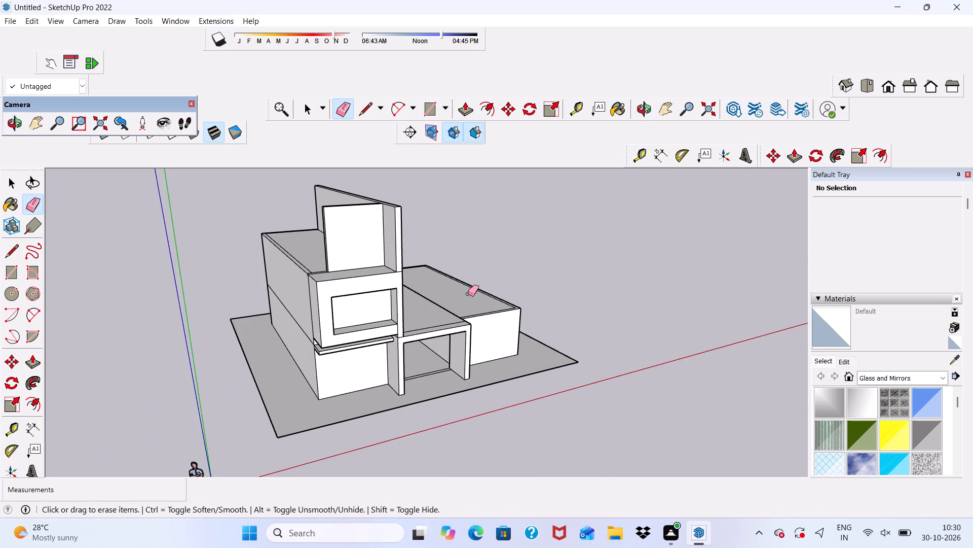
{"action": "key", "text": "space"}
Draw a full-height rectangle, 10' by about 5 13/16", on the cross wall's front face against the side wall.
{"action": "scroll", "coordinate": [465, 280], "scroll_direction": "up", "scroll_amount": 5}
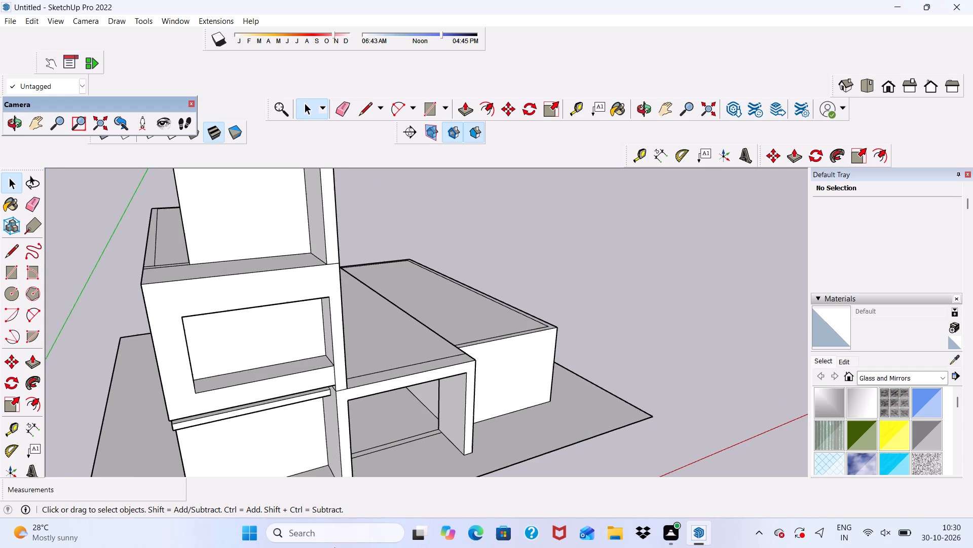
{"action": "left_click", "coordinate": [334, 547]}
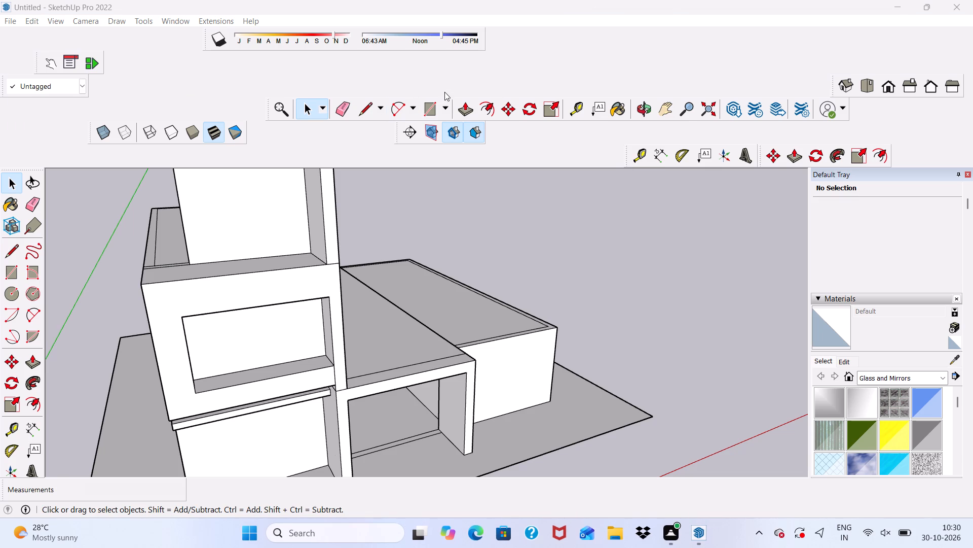
{"action": "left_click", "coordinate": [428, 109]}
{"action": "scroll", "coordinate": [433, 244], "scroll_direction": "down", "scroll_amount": 8}
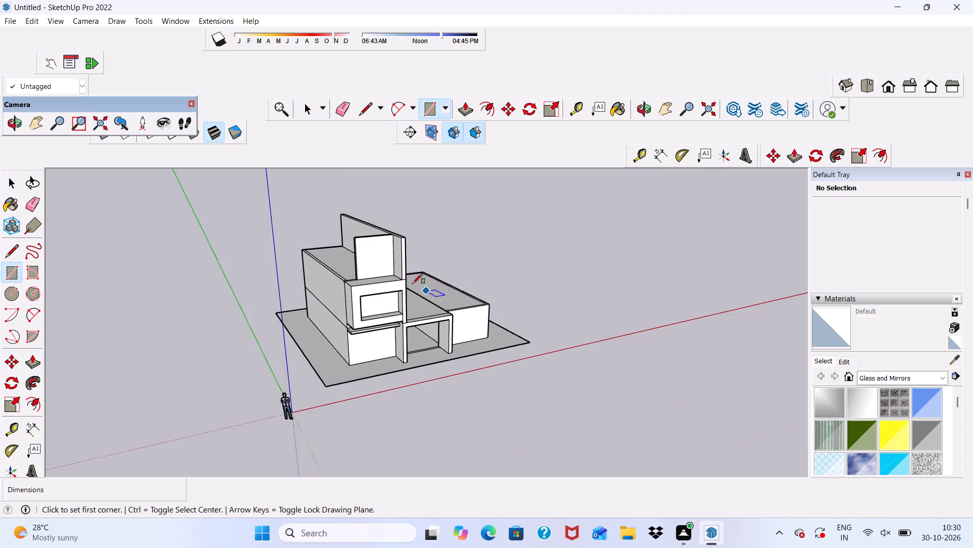
{"action": "scroll", "coordinate": [358, 229], "scroll_direction": "up", "scroll_amount": 8}
{"action": "middle_click_drag", "start_coordinate": [423, 342], "coordinate": [402, 330]}
{"action": "scroll", "coordinate": [416, 288], "scroll_direction": "up", "scroll_amount": 5}
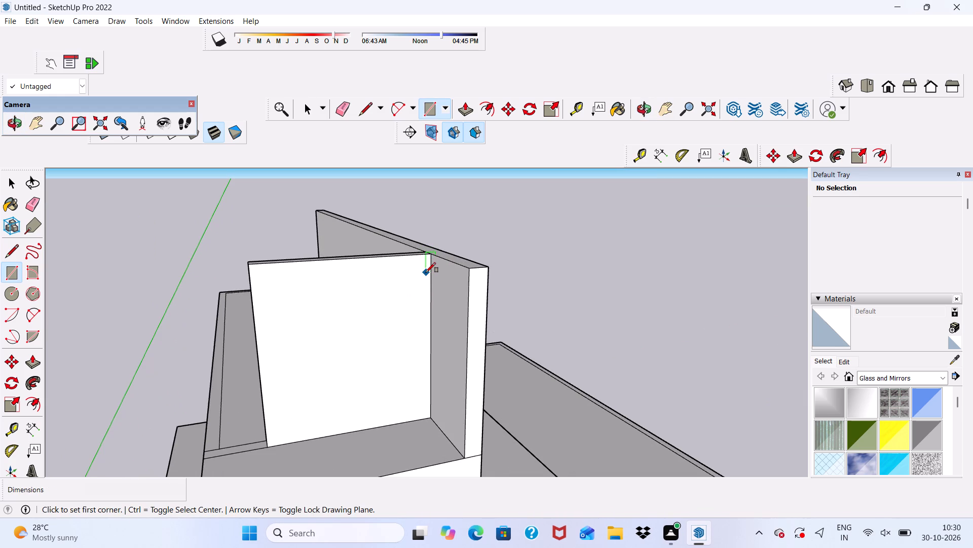
{"action": "scroll", "coordinate": [426, 272], "scroll_direction": "down", "scroll_amount": 7}
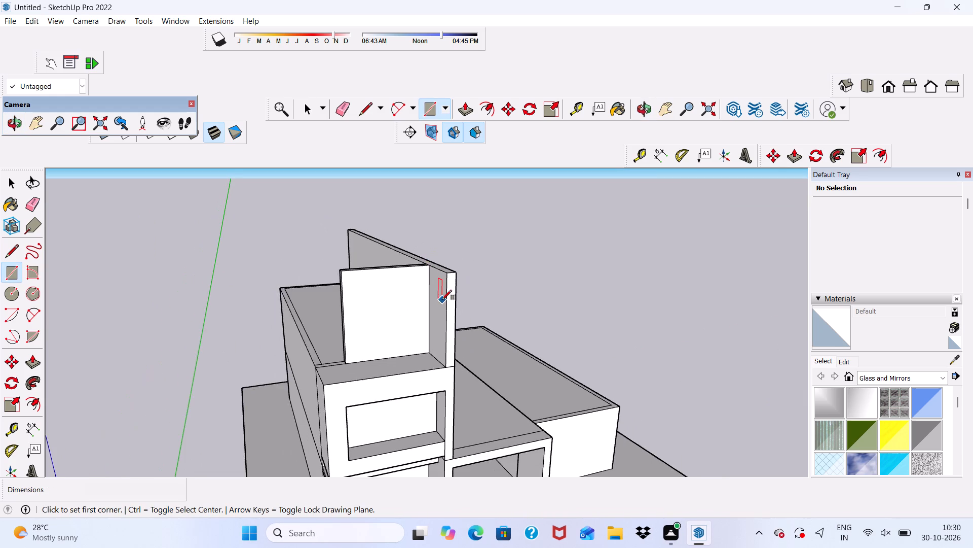
{"action": "middle_click_drag", "start_coordinate": [442, 300], "coordinate": [422, 251]}
{"action": "scroll", "coordinate": [401, 234], "scroll_direction": "up", "scroll_amount": 8}
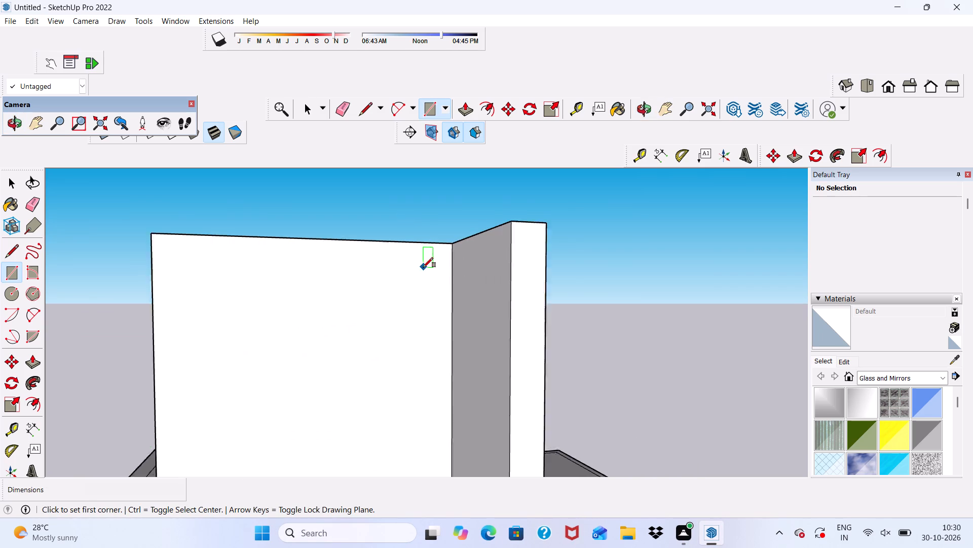
{"action": "scroll", "coordinate": [423, 267], "scroll_direction": "up", "scroll_amount": 2}
{"action": "scroll", "coordinate": [457, 243], "scroll_direction": "up", "scroll_amount": 3}
{"action": "left_click", "coordinate": [457, 243]}
{"action": "scroll", "coordinate": [378, 247], "scroll_direction": "down", "scroll_amount": 8}
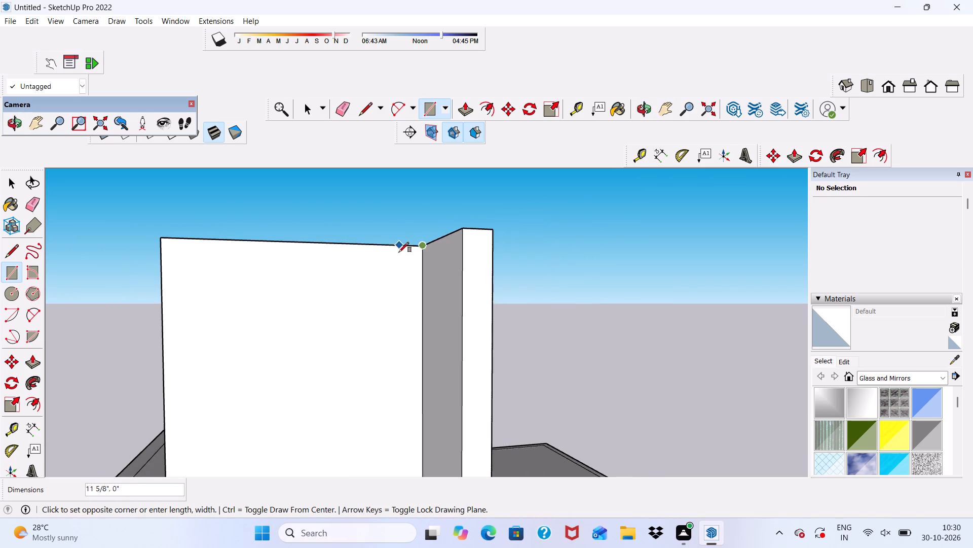
{"action": "scroll", "coordinate": [399, 252], "scroll_direction": "down", "scroll_amount": 3}
{"action": "scroll", "coordinate": [404, 351], "scroll_direction": "up", "scroll_amount": 5}
{"action": "scroll", "coordinate": [400, 429], "scroll_direction": "up", "scroll_amount": 5}
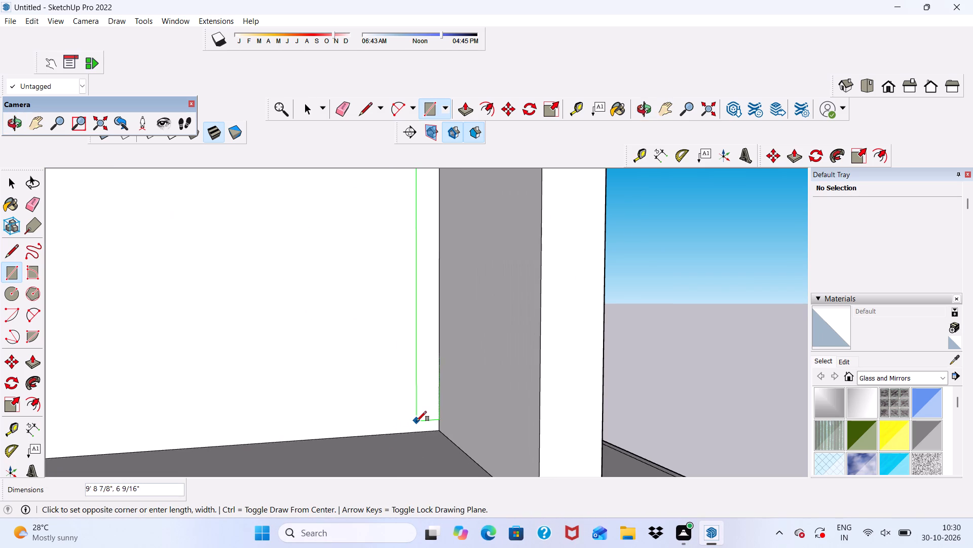
{"action": "left_click", "coordinate": [419, 433]}
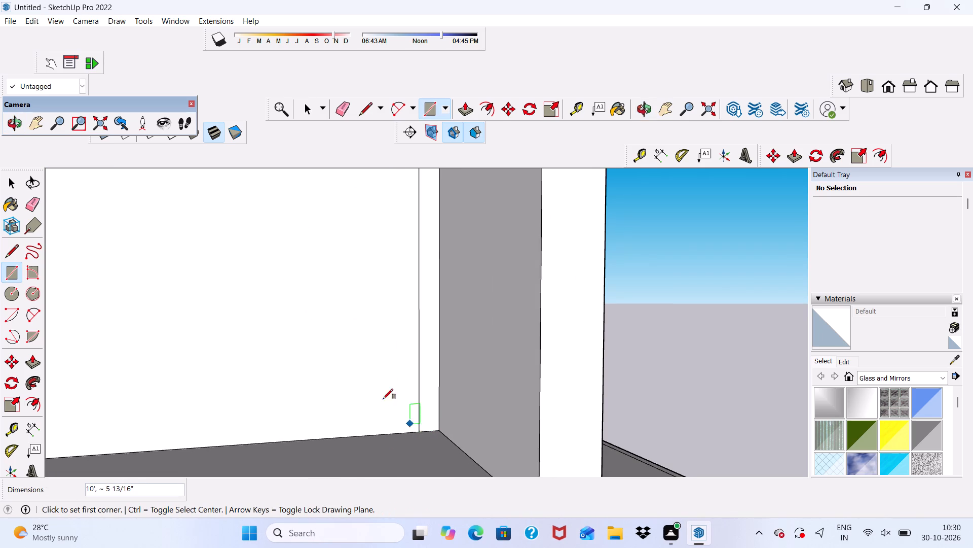
Copy the narrow vertical strip about 9 1/8" along the cross wall's front face, away from the side wall.
{"action": "scroll", "coordinate": [310, 396], "scroll_direction": "down", "scroll_amount": 7}
{"action": "scroll", "coordinate": [372, 379], "scroll_direction": "down", "scroll_amount": 5}
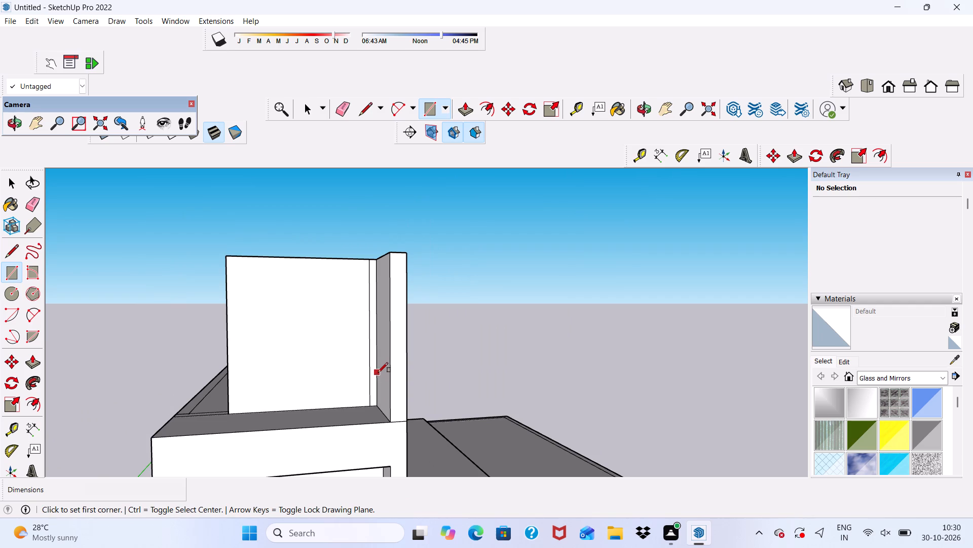
{"action": "scroll", "coordinate": [364, 350], "scroll_direction": "up", "scroll_amount": 3}
{"action": "key", "text": "space"}
{"action": "scroll", "coordinate": [383, 336], "scroll_direction": "up", "scroll_amount": 8}
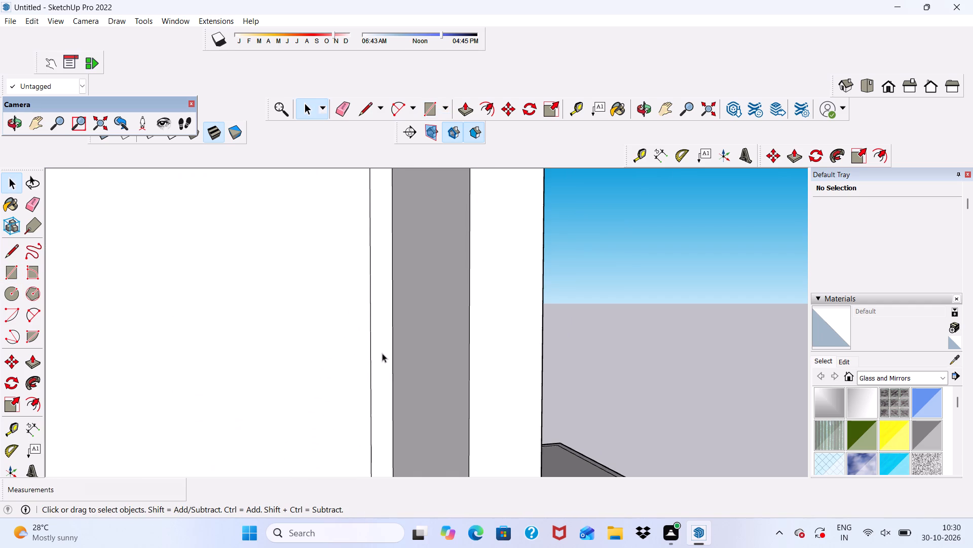
{"action": "double_click", "coordinate": [382, 355]}
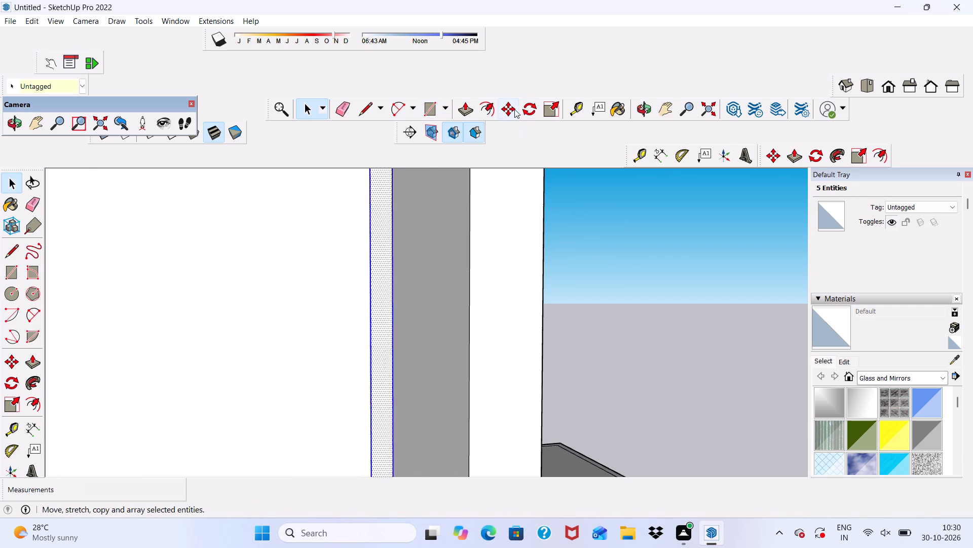
{"action": "left_click", "coordinate": [503, 107]}
{"action": "left_click", "coordinate": [377, 337]}
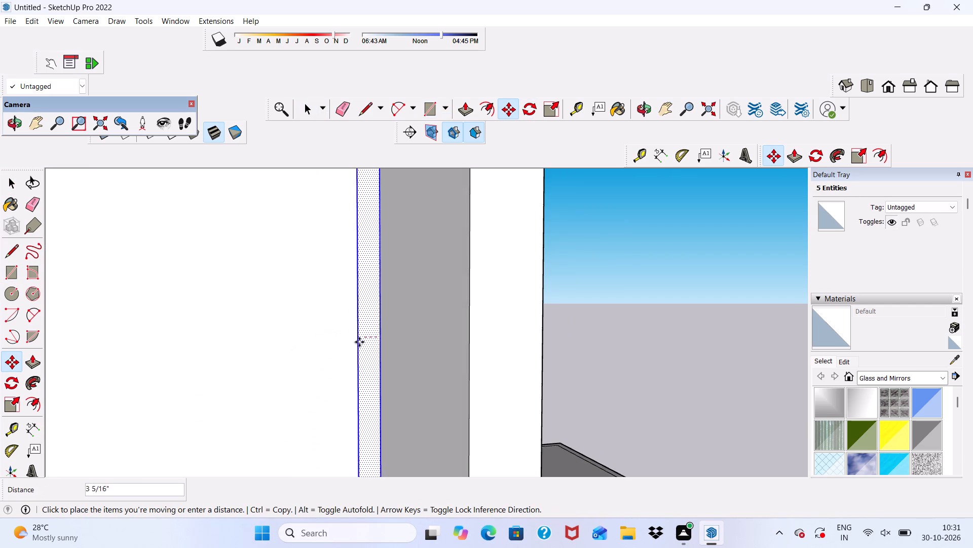
{"action": "scroll", "coordinate": [351, 339], "scroll_direction": "down", "scroll_amount": 4}
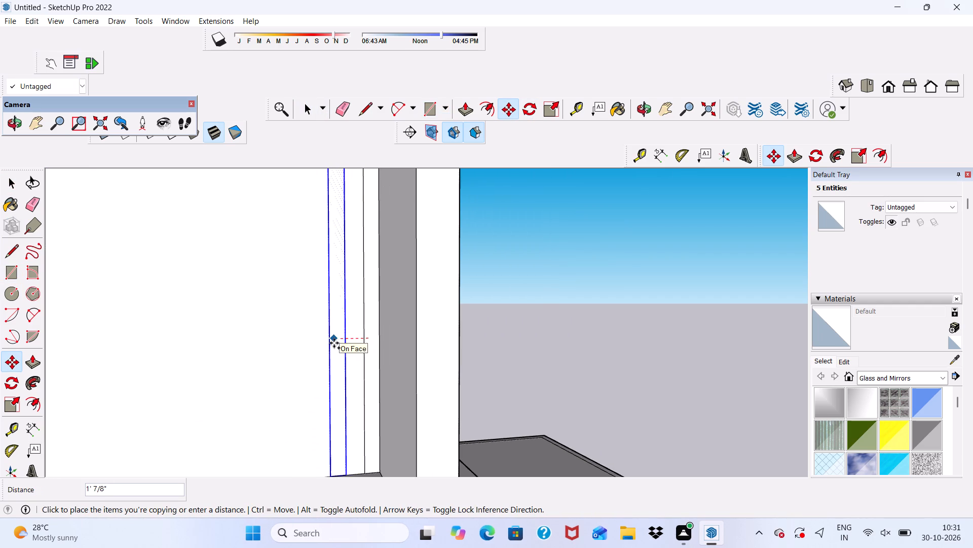
{"action": "left_click", "coordinate": [344, 342]}
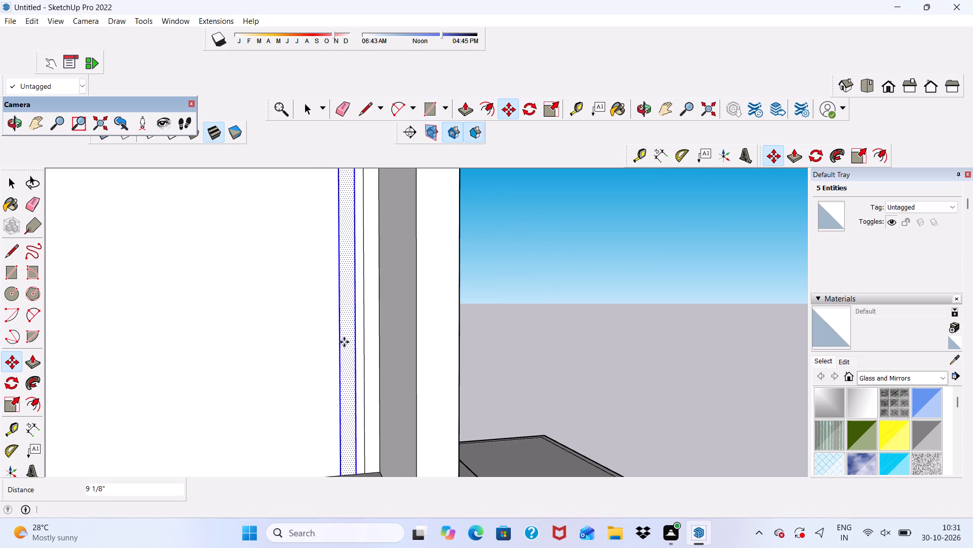
Multiply the strip copy by 15 to array it along the cross wall's front face.
{"action": "scroll", "coordinate": [345, 342], "scroll_direction": "down", "scroll_amount": 7}
{"action": "middle_click_drag", "start_coordinate": [430, 342], "coordinate": [460, 347]}
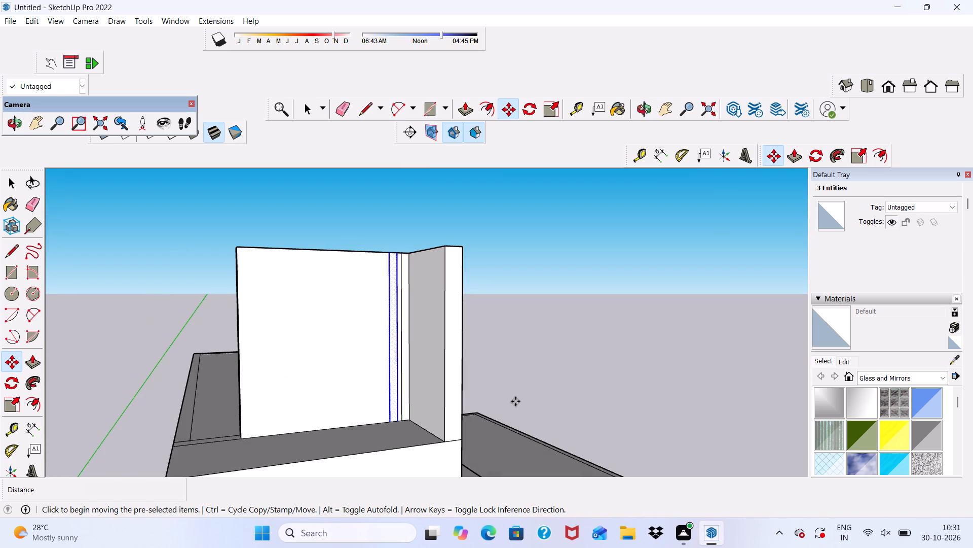
{"action": "key", "text": "shift+asterisk"}
{"action": "type", "text": "15"}
{"action": "key", "text": "Return"}
{"action": "key", "text": "space"}
Erase the two extra strips closest to the cross wall's free end, including their leftover vertical edges.
{"action": "scroll", "coordinate": [307, 302], "scroll_direction": "up", "scroll_amount": 5}
{"action": "scroll", "coordinate": [276, 202], "scroll_direction": "down", "scroll_amount": 5}
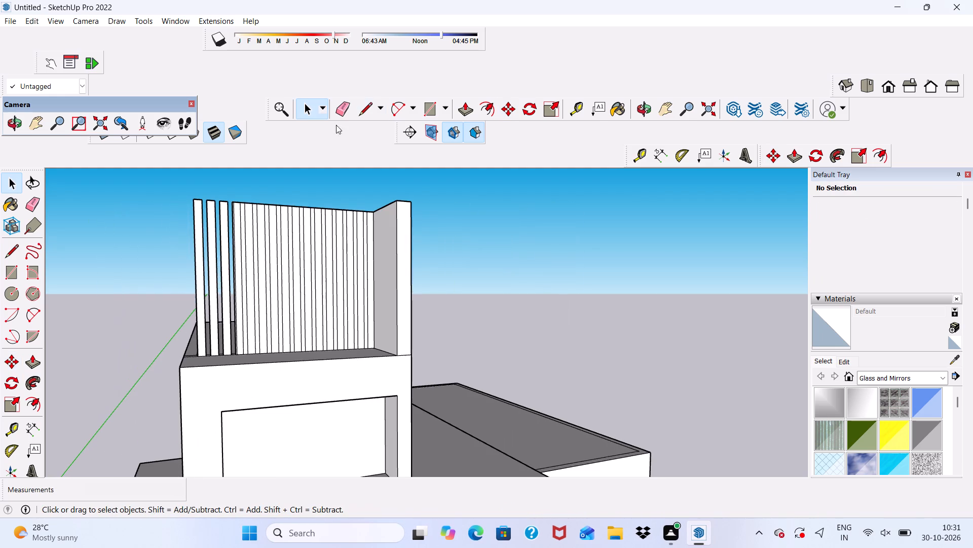
{"action": "left_click", "coordinate": [347, 111]}
{"action": "scroll", "coordinate": [251, 199], "scroll_direction": "up", "scroll_amount": 5}
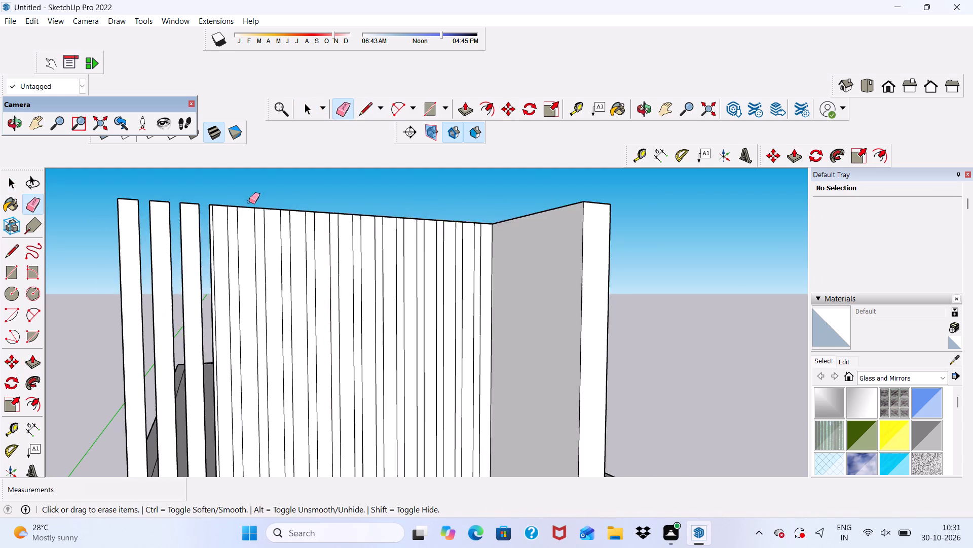
{"action": "scroll", "coordinate": [247, 205], "scroll_direction": "down", "scroll_amount": 3}
{"action": "middle_click_drag", "start_coordinate": [246, 237], "coordinate": [250, 289]}
{"action": "scroll", "coordinate": [200, 331], "scroll_direction": "up", "scroll_amount": 6}
{"action": "scroll", "coordinate": [214, 279], "scroll_direction": "up", "scroll_amount": 5}
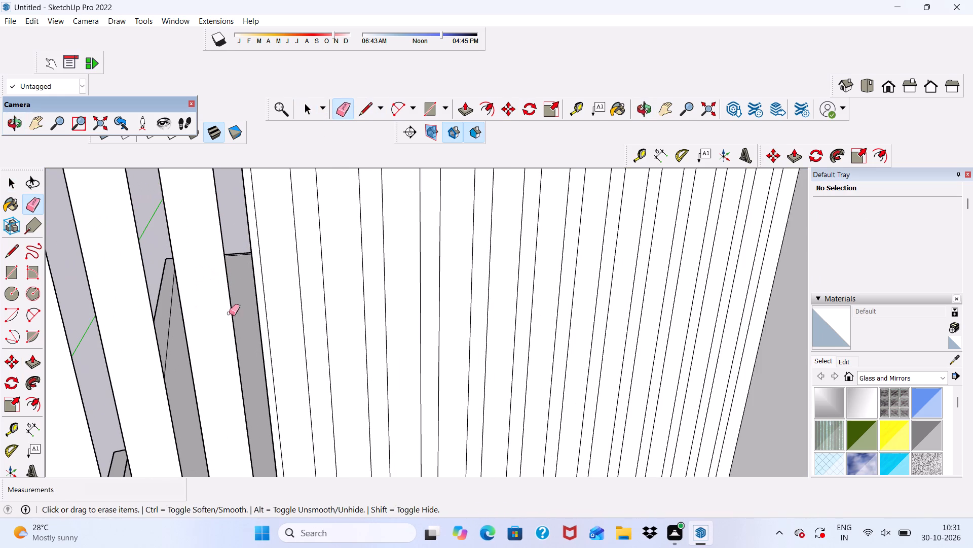
{"action": "left_click", "coordinate": [233, 326]}
{"action": "left_click", "coordinate": [185, 353]}
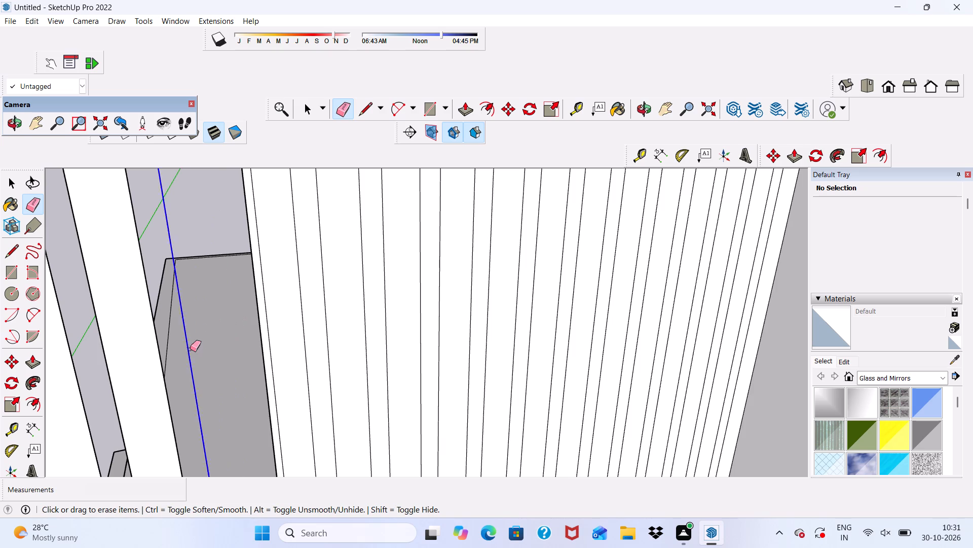
{"action": "left_click", "coordinate": [159, 362]}
{"action": "left_click", "coordinate": [163, 370]}
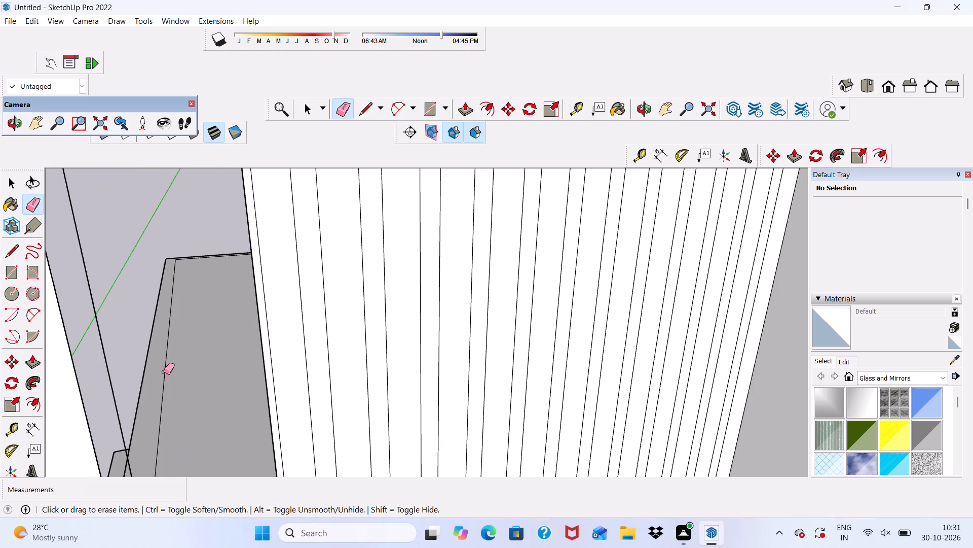
{"action": "left_click", "coordinate": [111, 400]}
{"action": "left_click_drag", "start_coordinate": [114, 386], "coordinate": [108, 388]}
Erase the outermost extra strip and the leftover short top segments extending beyond the cross wall's free end.
{"action": "scroll", "coordinate": [119, 357], "scroll_direction": "down", "scroll_amount": 11}
{"action": "scroll", "coordinate": [123, 325], "scroll_direction": "up", "scroll_amount": 6}
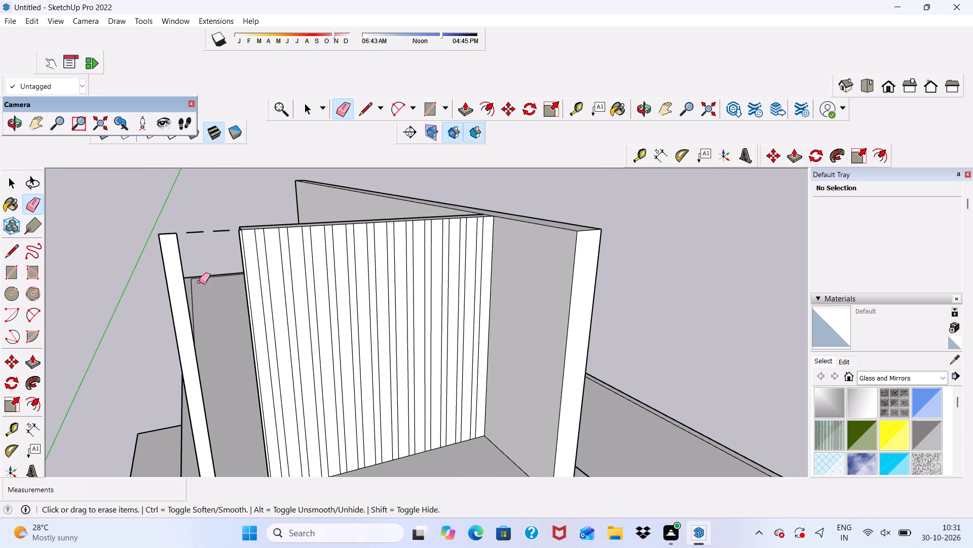
{"action": "scroll", "coordinate": [183, 252], "scroll_direction": "up", "scroll_amount": 3}
{"action": "left_click", "coordinate": [177, 245]}
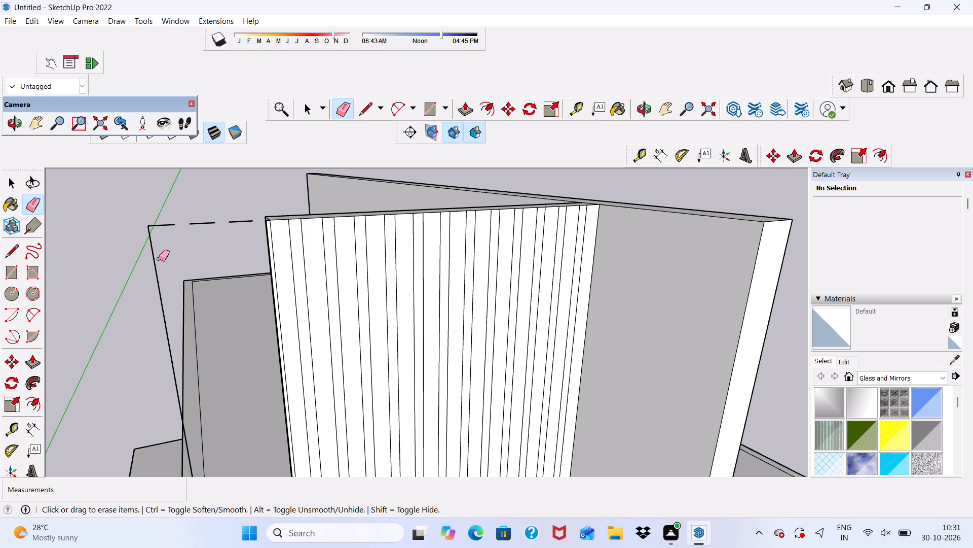
{"action": "left_click_drag", "start_coordinate": [159, 259], "coordinate": [145, 270]}
{"action": "left_click", "coordinate": [162, 222]}
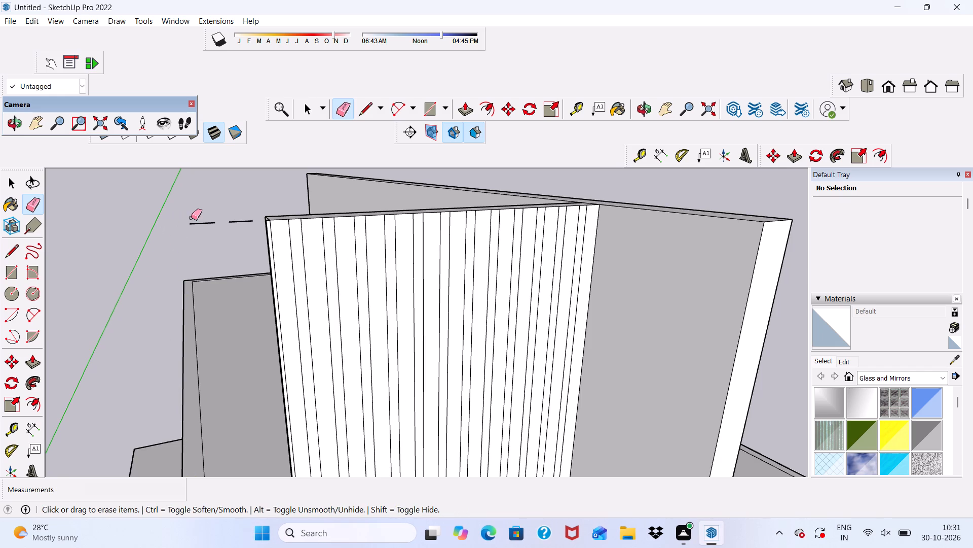
{"action": "left_click_drag", "start_coordinate": [195, 217], "coordinate": [201, 225]}
{"action": "left_click_drag", "start_coordinate": [250, 219], "coordinate": [234, 227]}
{"action": "scroll", "coordinate": [268, 285], "scroll_direction": "up", "scroll_amount": 5}
{"action": "scroll", "coordinate": [268, 285], "scroll_direction": "down", "scroll_amount": 3}
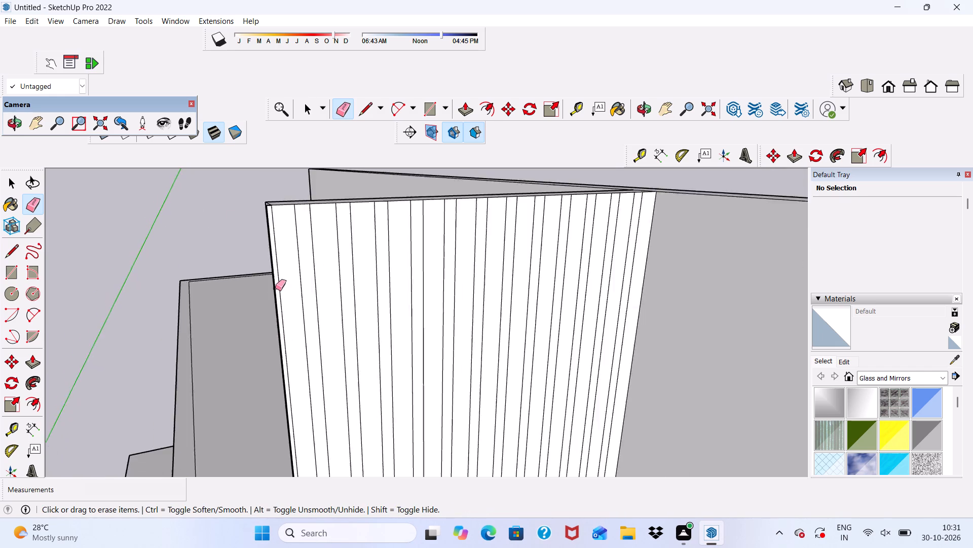
Erase the short top edge and vertical edge of the thin sliver projecting past the cross wall's free end.
{"action": "scroll", "coordinate": [275, 288], "scroll_direction": "down", "scroll_amount": 5}
{"action": "middle_click_drag", "start_coordinate": [287, 298], "coordinate": [416, 293]}
{"action": "scroll", "coordinate": [349, 218], "scroll_direction": "up", "scroll_amount": 6}
{"action": "scroll", "coordinate": [184, 326], "scroll_direction": "down", "scroll_amount": 5}
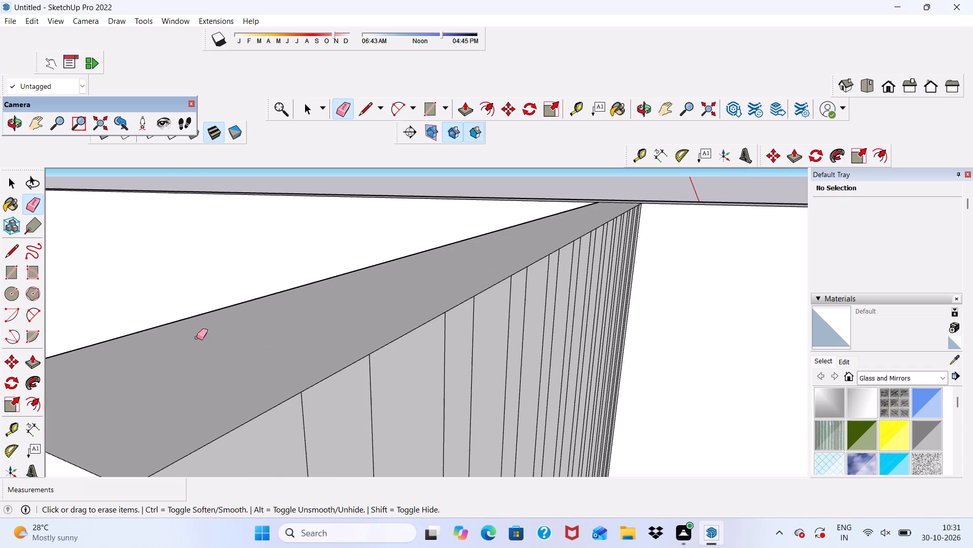
{"action": "scroll", "coordinate": [276, 284], "scroll_direction": "down", "scroll_amount": 6}
{"action": "scroll", "coordinate": [281, 334], "scroll_direction": "up", "scroll_amount": 19}
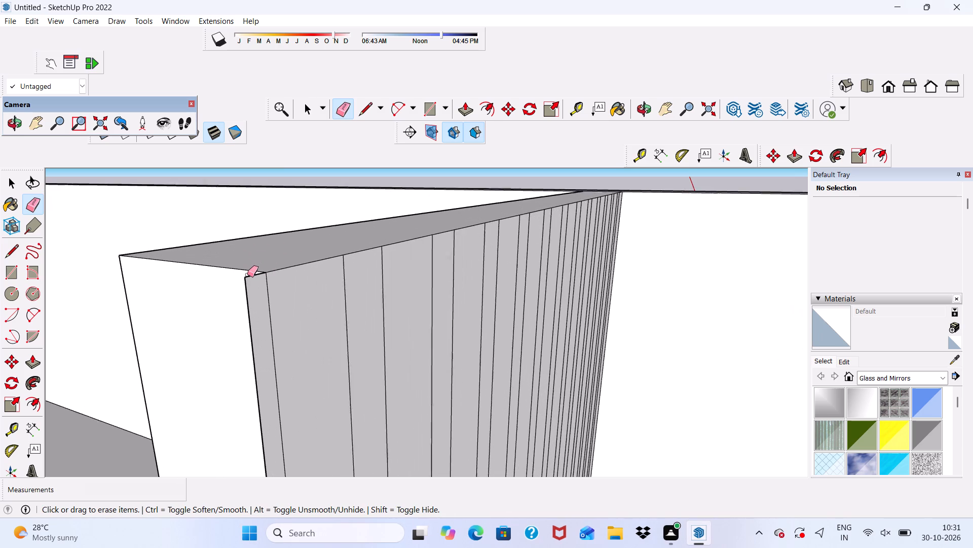
{"action": "scroll", "coordinate": [247, 275], "scroll_direction": "up", "scroll_amount": 1}
{"action": "left_click", "coordinate": [247, 276]}
{"action": "left_click_drag", "start_coordinate": [245, 288], "coordinate": [244, 301]}
{"action": "scroll", "coordinate": [239, 246], "scroll_direction": "down", "scroll_amount": 11}
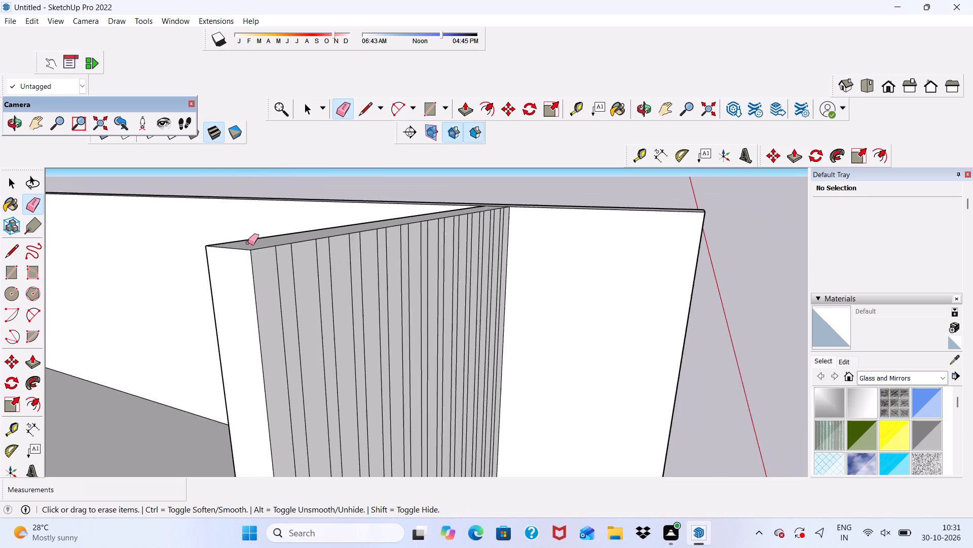
{"action": "scroll", "coordinate": [248, 243], "scroll_direction": "down", "scroll_amount": 20}
{"action": "scroll", "coordinate": [248, 243], "scroll_direction": "down", "scroll_amount": 1}
{"action": "scroll", "coordinate": [291, 414], "scroll_direction": "up", "scroll_amount": 12}
{"action": "scroll", "coordinate": [278, 339], "scroll_direction": "down", "scroll_amount": 7}
{"action": "middle_click_drag", "start_coordinate": [282, 344], "coordinate": [225, 380]}
{"action": "scroll", "coordinate": [282, 344], "scroll_direction": "up", "scroll_amount": 1}
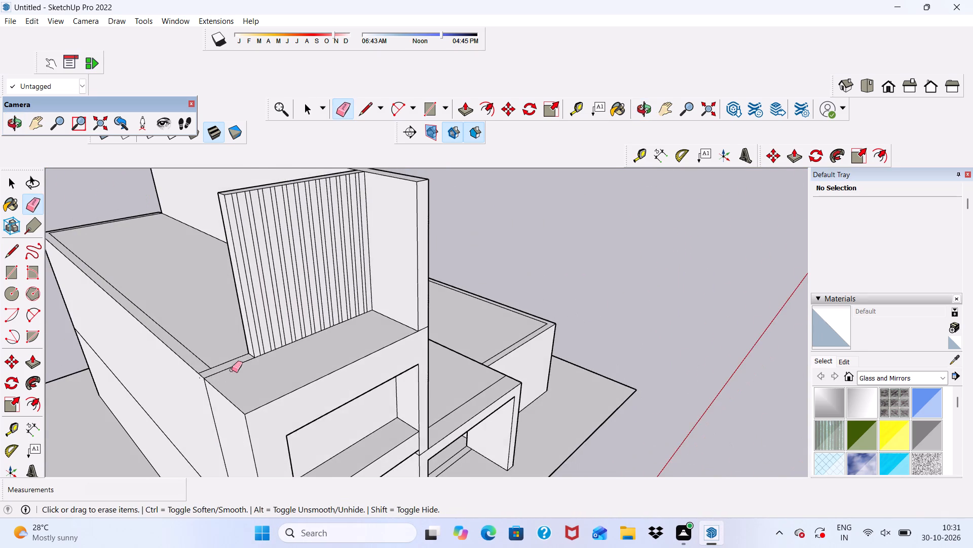
Erase the leftover edge pieces where the cross wall's base line meets the upper roof's outer edge.
{"action": "scroll", "coordinate": [245, 359], "scroll_direction": "up", "scroll_amount": 14}
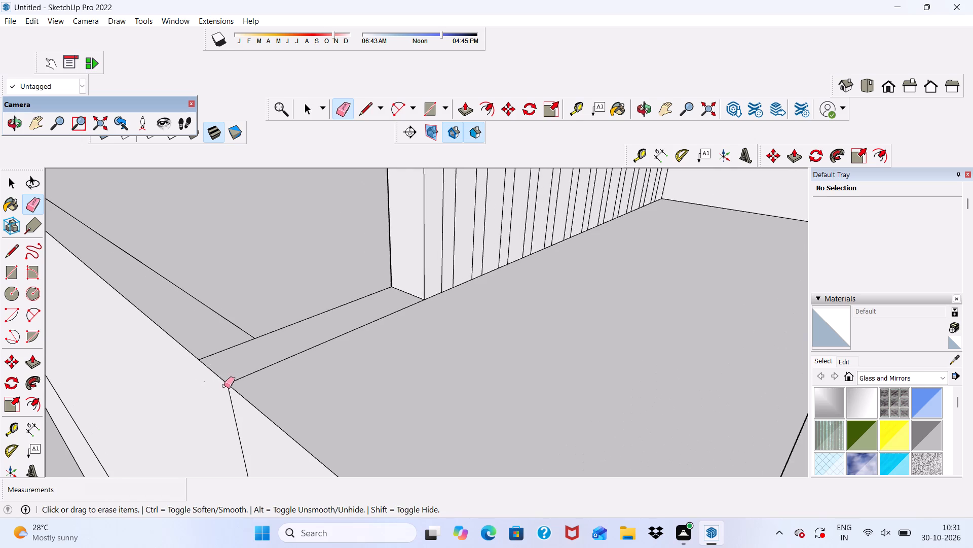
{"action": "scroll", "coordinate": [224, 386], "scroll_direction": "up", "scroll_amount": 2}
{"action": "scroll", "coordinate": [213, 382], "scroll_direction": "down", "scroll_amount": 1}
{"action": "left_click_drag", "start_coordinate": [200, 379], "coordinate": [209, 395]}
{"action": "left_click", "coordinate": [207, 381]}
{"action": "left_click_drag", "start_coordinate": [203, 380], "coordinate": [205, 388]}
{"action": "left_click_drag", "start_coordinate": [203, 379], "coordinate": [204, 394]}
{"action": "scroll", "coordinate": [245, 299], "scroll_direction": "down", "scroll_amount": 13}
{"action": "middle_click_drag", "start_coordinate": [272, 376], "coordinate": [129, 337]}
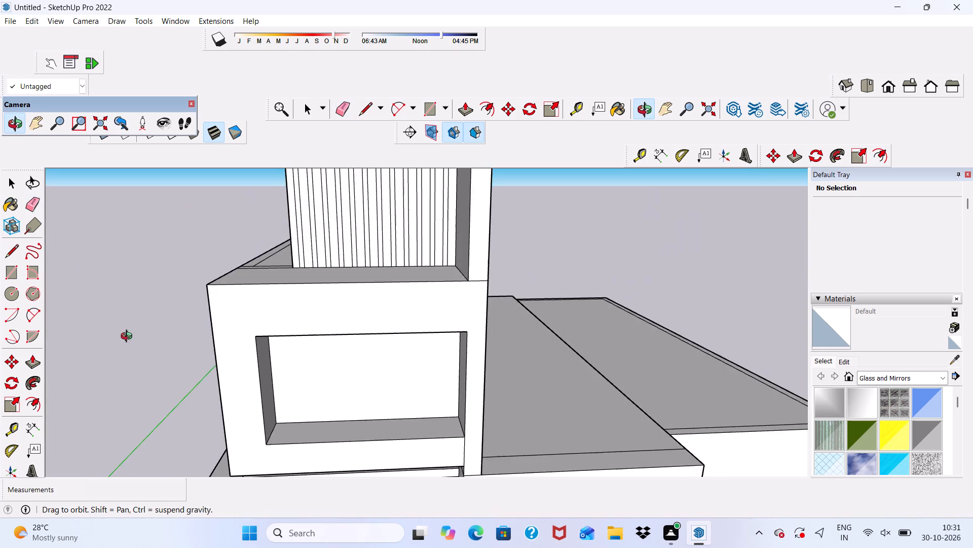
{"action": "middle_click_drag", "start_coordinate": [129, 337], "coordinate": [139, 433]}
{"action": "scroll", "coordinate": [206, 326], "scroll_direction": "up", "scroll_amount": 7}
{"action": "scroll", "coordinate": [276, 270], "scroll_direction": "down", "scroll_amount": 6}
{"action": "scroll", "coordinate": [312, 237], "scroll_direction": "up", "scroll_amount": 3}
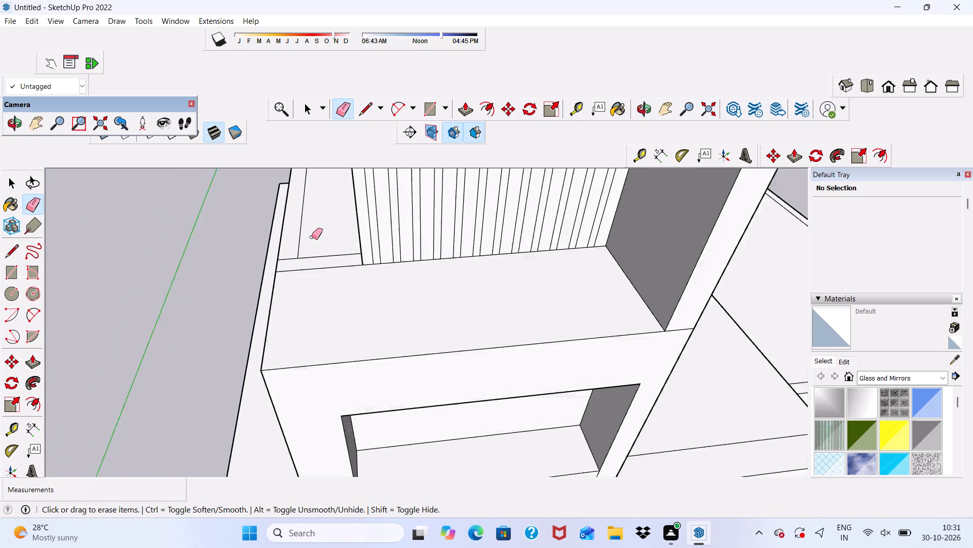
{"action": "scroll", "coordinate": [312, 237], "scroll_direction": "up", "scroll_amount": 6}
{"action": "left_click", "coordinate": [276, 265]}
{"action": "scroll", "coordinate": [272, 261], "scroll_direction": "down", "scroll_amount": 7}
{"action": "scroll", "coordinate": [270, 326], "scroll_direction": "down", "scroll_amount": 6}
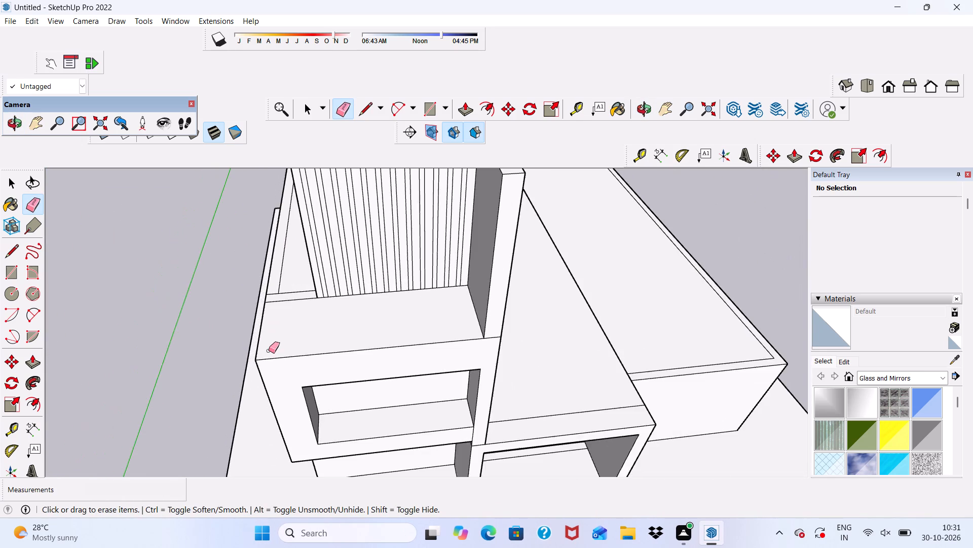
{"action": "scroll", "coordinate": [272, 337], "scroll_direction": "down", "scroll_amount": 2}
{"action": "middle_click_drag", "start_coordinate": [275, 342], "coordinate": [260, 249]}
{"action": "key", "text": "space"}
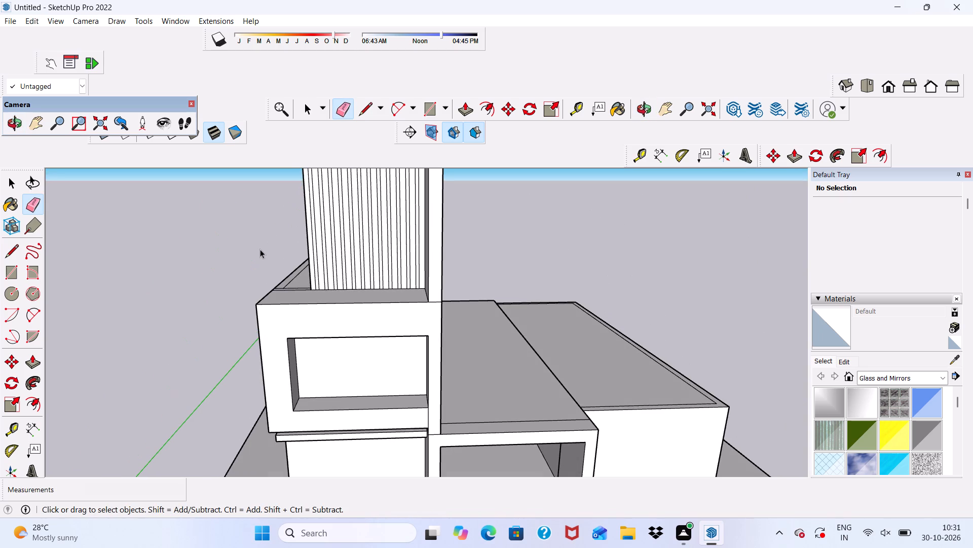
Push/Pull the cross wall's end strip beside the tall side wall outward by 3".
{"action": "scroll", "coordinate": [475, 110], "scroll_direction": "up", "scroll_amount": 7}
{"action": "left_click", "coordinate": [470, 106]}
{"action": "scroll", "coordinate": [215, 498], "scroll_direction": "down", "scroll_amount": 9}
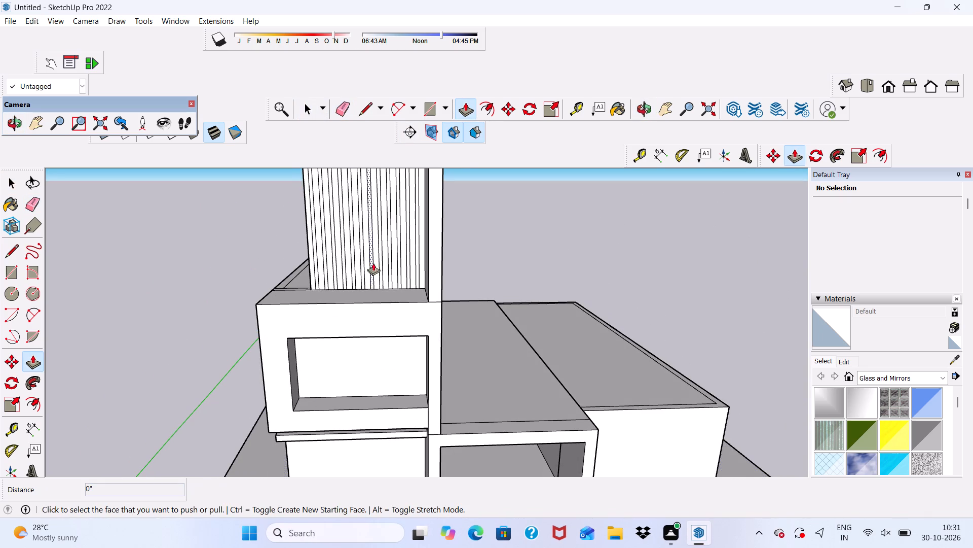
{"action": "scroll", "coordinate": [335, 285], "scroll_direction": "up", "scroll_amount": 2}
{"action": "scroll", "coordinate": [244, 432], "scroll_direction": "down", "scroll_amount": 5}
{"action": "scroll", "coordinate": [349, 279], "scroll_direction": "up", "scroll_amount": 11}
{"action": "scroll", "coordinate": [355, 275], "scroll_direction": "down", "scroll_amount": 1}
{"action": "middle_click_drag", "start_coordinate": [359, 275], "coordinate": [382, 277]}
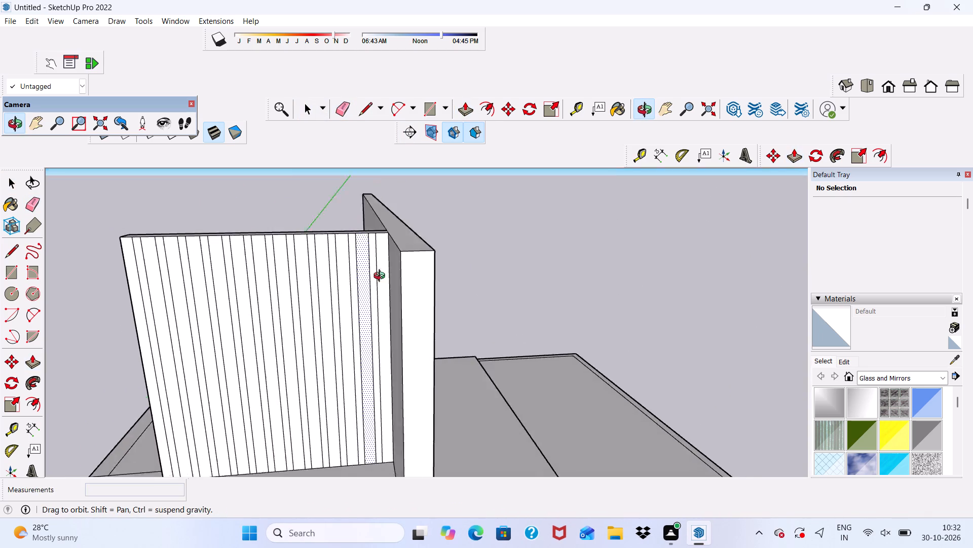
{"action": "middle_click_drag", "start_coordinate": [382, 277], "coordinate": [408, 275]}
{"action": "scroll", "coordinate": [366, 238], "scroll_direction": "up", "scroll_amount": 8}
{"action": "left_click", "coordinate": [397, 257]}
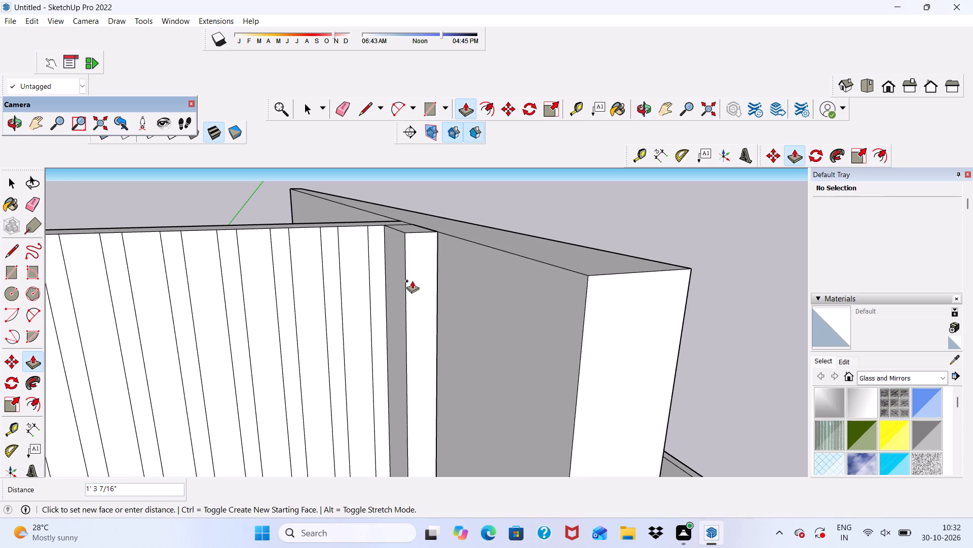
{"action": "key", "text": "3"}
{"action": "key", "text": "shift+quotedbl"}
{"action": "key", "text": "Return"}
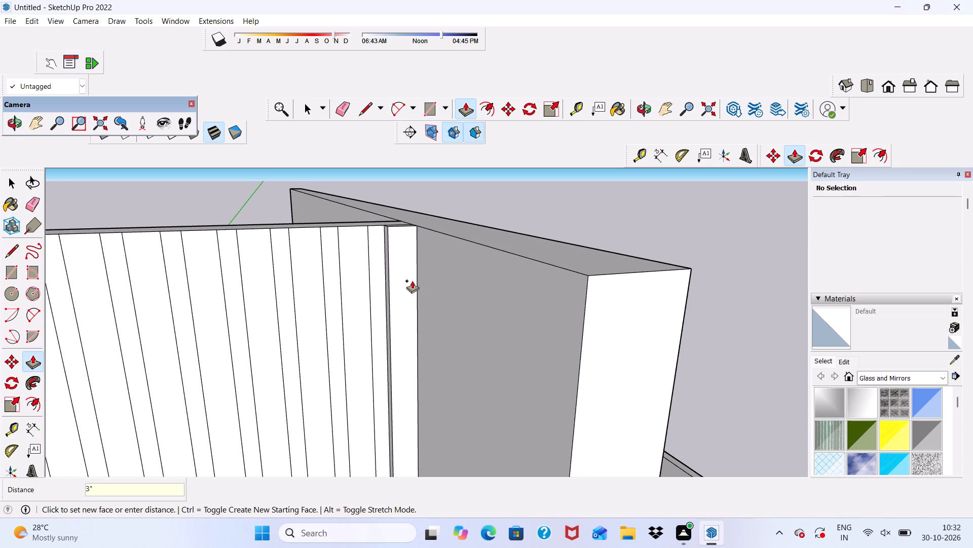
Pull out three more strips, working from the side wall toward the free end, matching the first strip's 3" projection.
{"action": "scroll", "coordinate": [391, 311], "scroll_direction": "up", "scroll_amount": 5}
{"action": "left_click", "coordinate": [340, 290]}
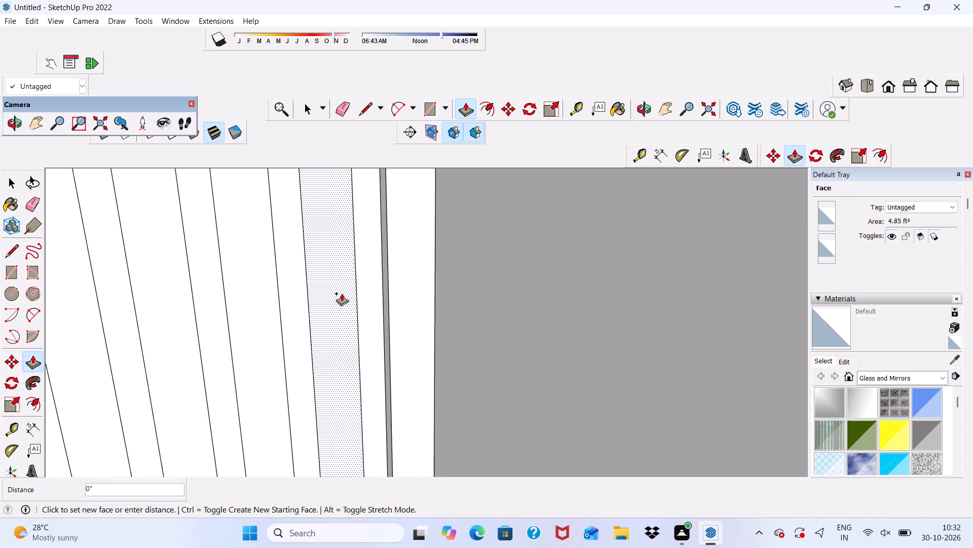
{"action": "scroll", "coordinate": [388, 311], "scroll_direction": "down", "scroll_amount": 2}
{"action": "middle_click_drag", "start_coordinate": [390, 312], "coordinate": [353, 379]}
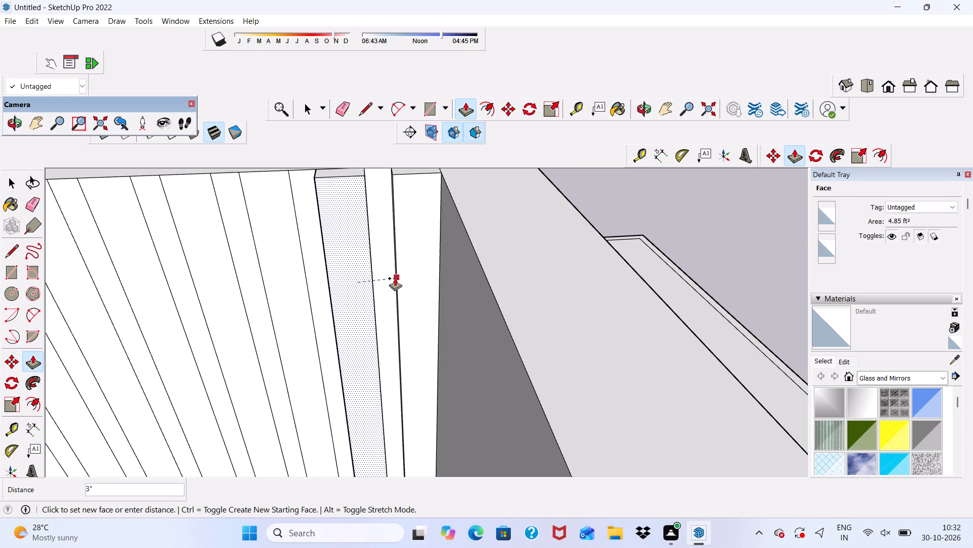
{"action": "scroll", "coordinate": [395, 278], "scroll_direction": "up", "scroll_amount": 5}
{"action": "left_click", "coordinate": [395, 279]}
{"action": "scroll", "coordinate": [373, 287], "scroll_direction": "down", "scroll_amount": 8}
{"action": "middle_click_drag", "start_coordinate": [364, 304], "coordinate": [375, 338]}
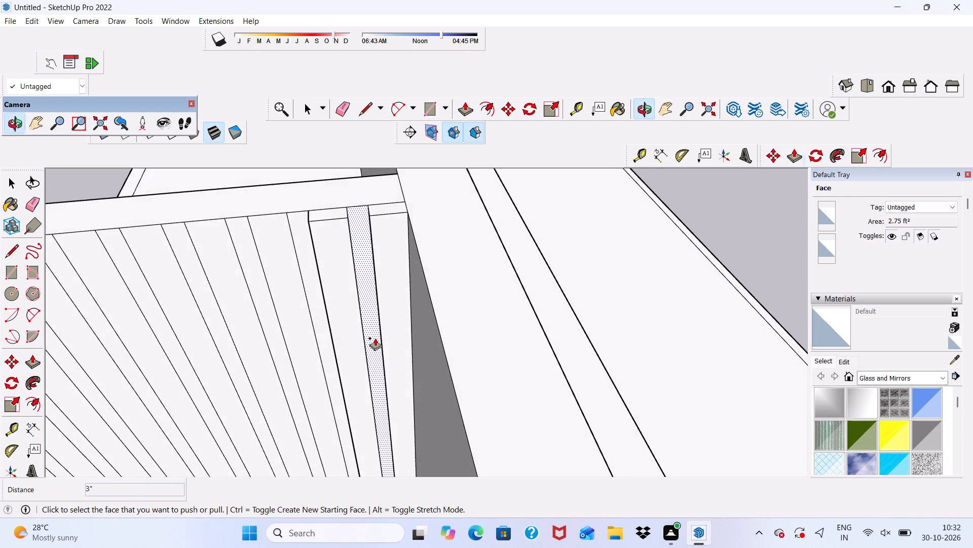
{"action": "scroll", "coordinate": [288, 261], "scroll_direction": "up", "scroll_amount": 5}
{"action": "left_click", "coordinate": [288, 261]}
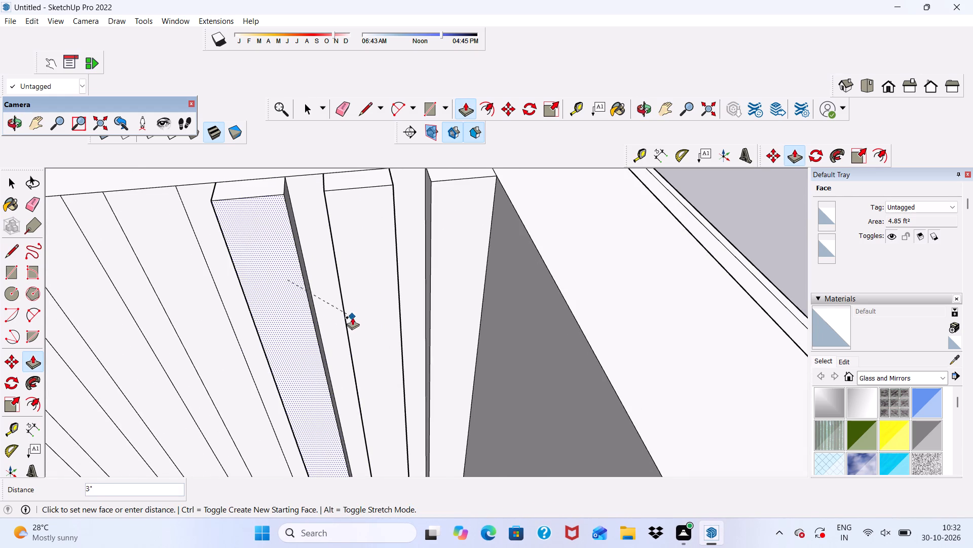
{"action": "left_click", "coordinate": [350, 321]}
{"action": "left_click", "coordinate": [202, 310]}
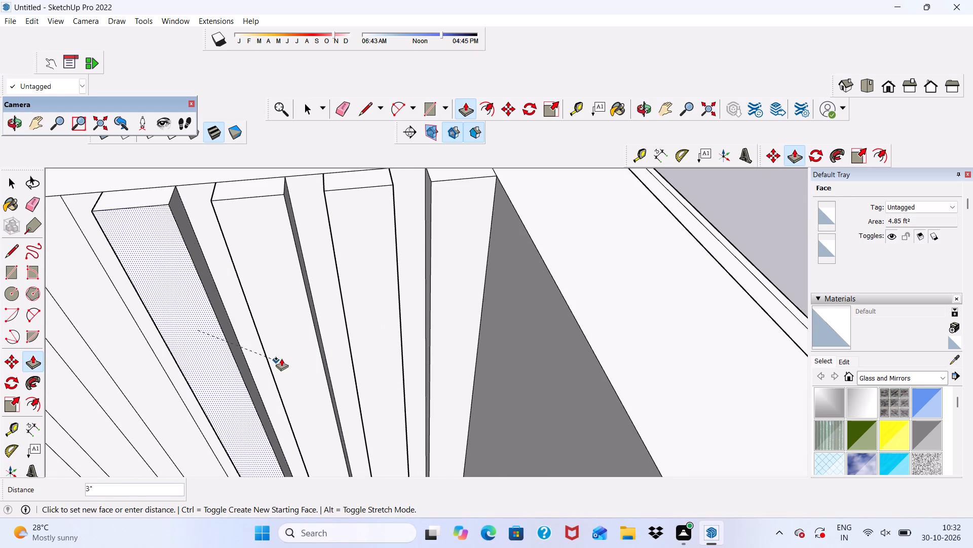
{"action": "left_click", "coordinate": [269, 365]}
Pull out the fifth, sixth and seventh strips from the side wall, aligning each with the raised strips at 3".
{"action": "scroll", "coordinate": [297, 276], "scroll_direction": "down", "scroll_amount": 6}
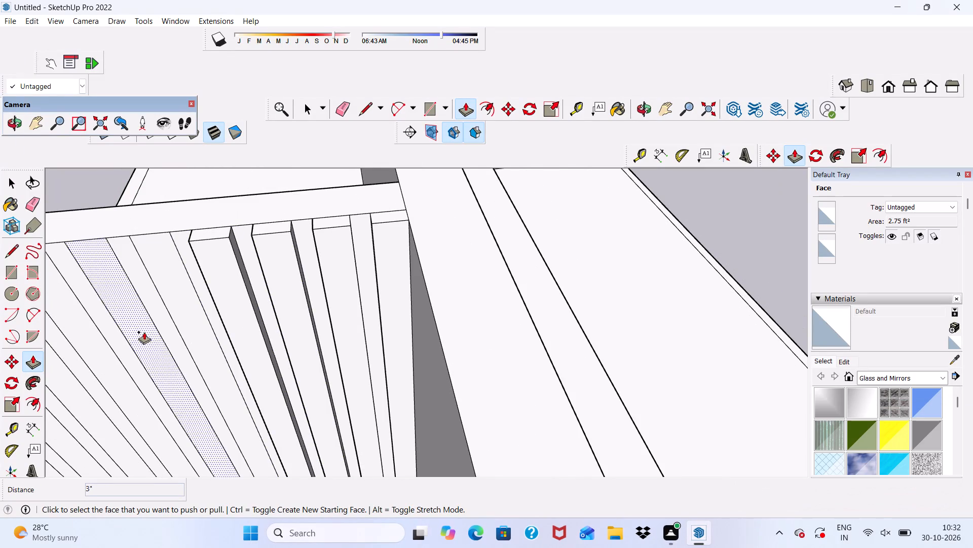
{"action": "scroll", "coordinate": [119, 319], "scroll_direction": "down", "scroll_amount": 5}
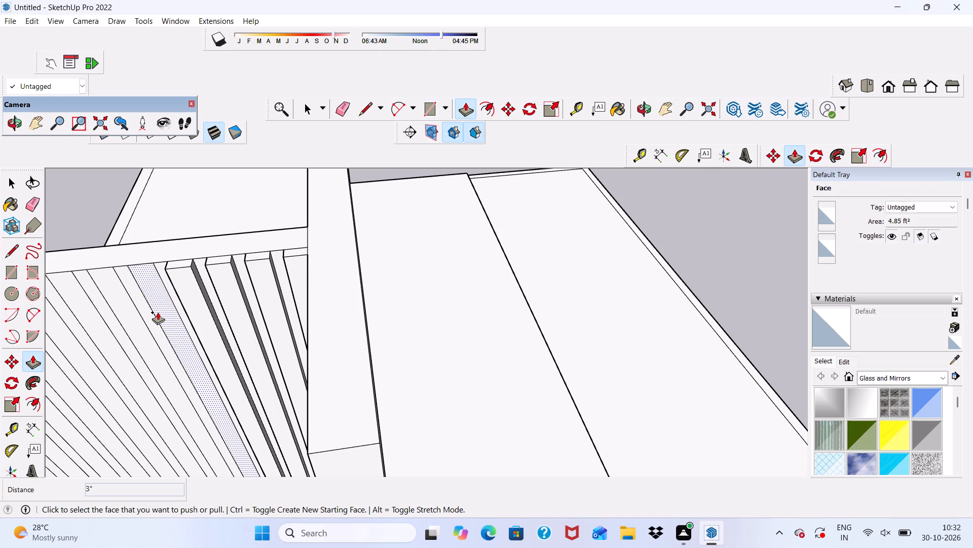
{"action": "scroll", "coordinate": [159, 340], "scroll_direction": "up", "scroll_amount": 7}
{"action": "left_click", "coordinate": [170, 301]}
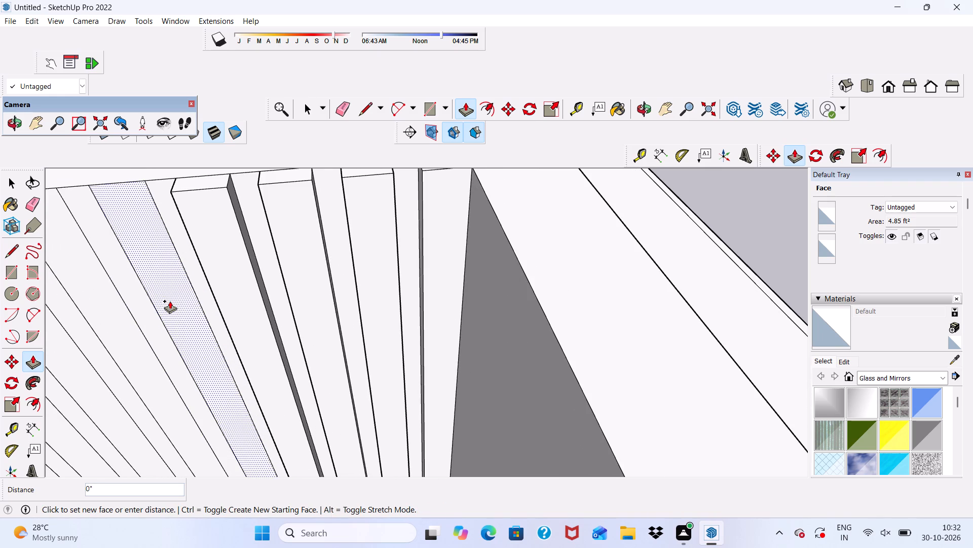
{"action": "left_click", "coordinate": [233, 335]}
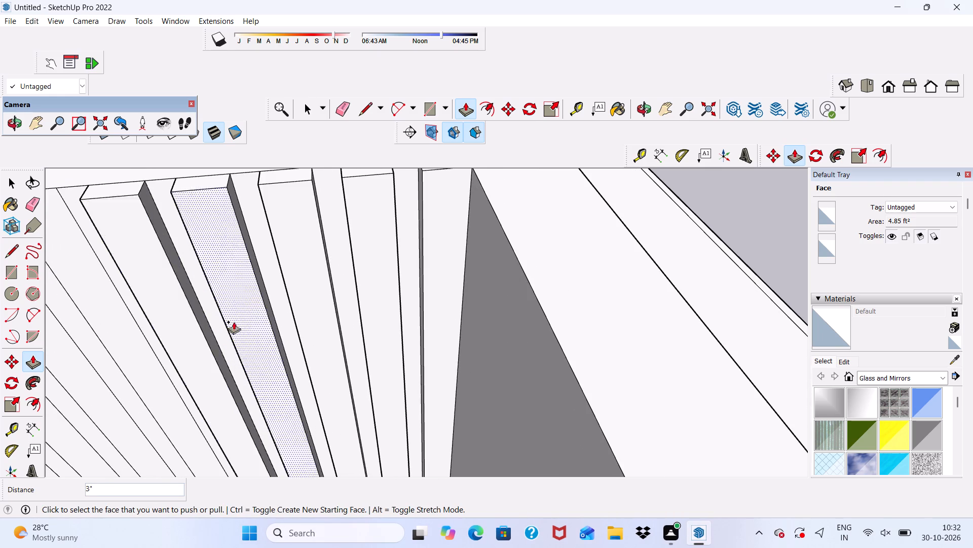
{"action": "scroll", "coordinate": [240, 291], "scroll_direction": "down", "scroll_amount": 7}
{"action": "scroll", "coordinate": [197, 305], "scroll_direction": "up", "scroll_amount": 6}
{"action": "left_click", "coordinate": [158, 299]}
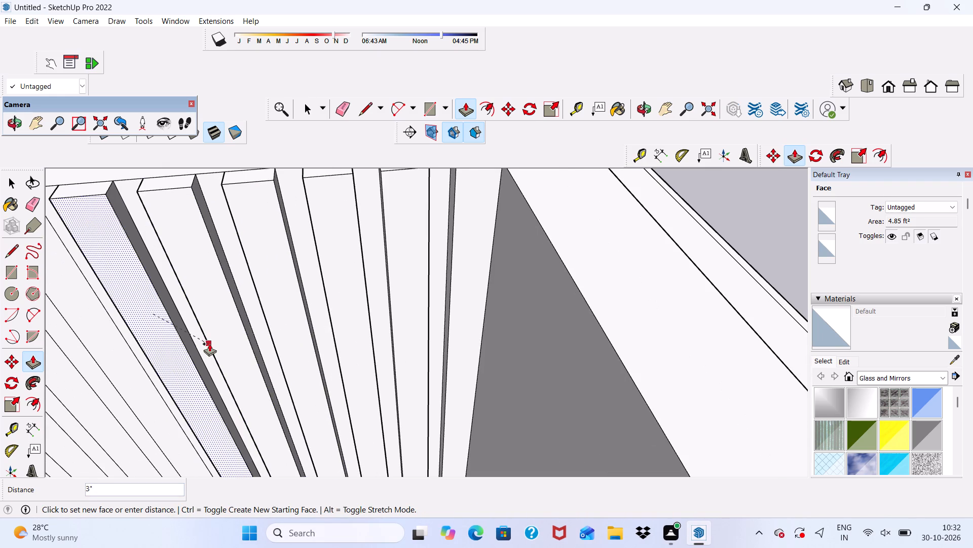
{"action": "left_click", "coordinate": [210, 337]}
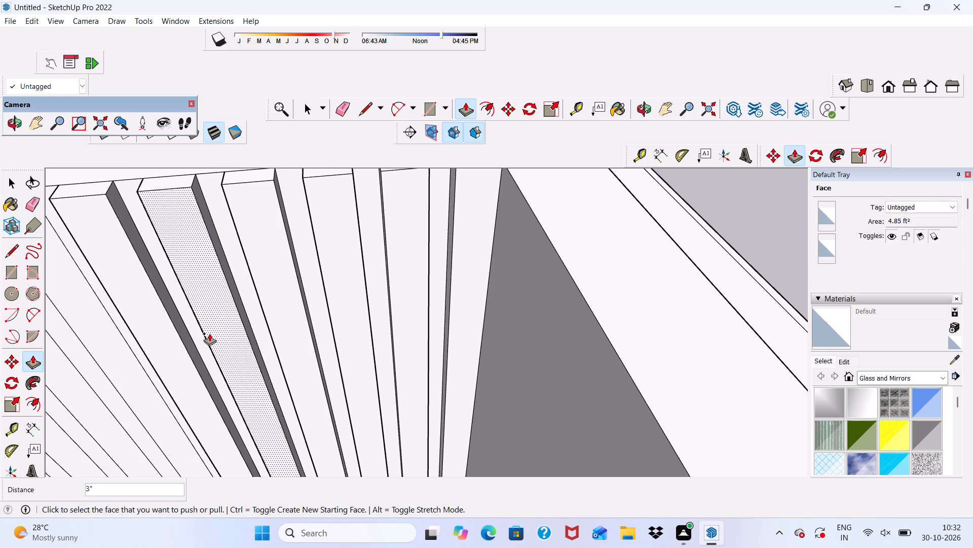
{"action": "scroll", "coordinate": [211, 329], "scroll_direction": "down", "scroll_amount": 9}
{"action": "scroll", "coordinate": [155, 309], "scroll_direction": "up", "scroll_amount": 5}
{"action": "left_click", "coordinate": [170, 284]}
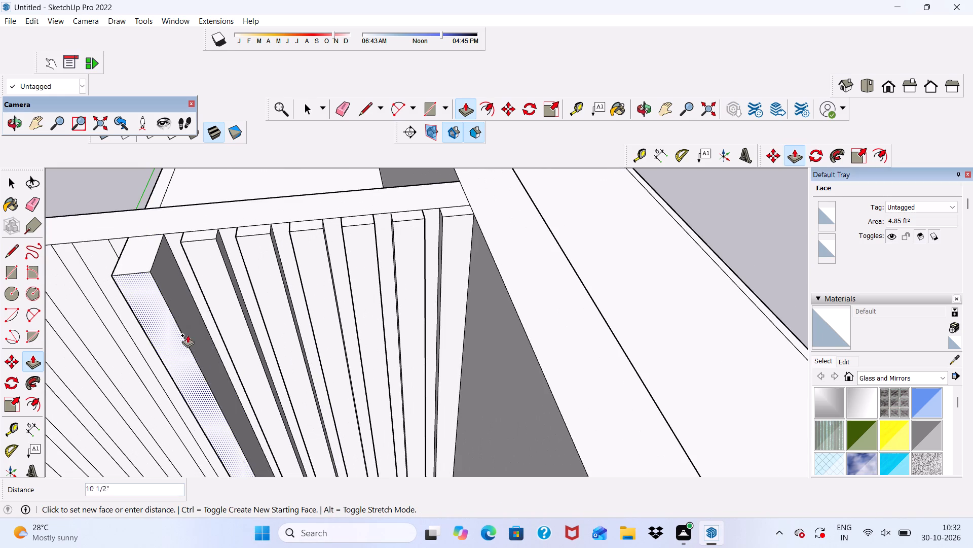
{"action": "left_click", "coordinate": [222, 339]}
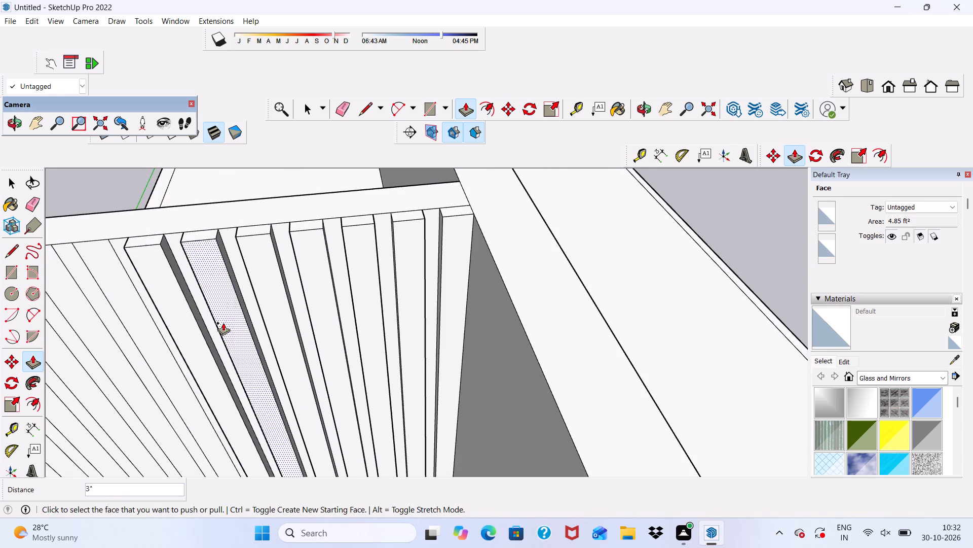
Pull out the eighth and ninth strips from the side wall to the same 3" projection.
{"action": "scroll", "coordinate": [237, 259], "scroll_direction": "down", "scroll_amount": 7}
{"action": "middle_click_drag", "start_coordinate": [239, 278], "coordinate": [264, 245]}
{"action": "scroll", "coordinate": [155, 280], "scroll_direction": "up", "scroll_amount": 6}
{"action": "left_click", "coordinate": [185, 265]}
{"action": "left_click", "coordinate": [229, 296]}
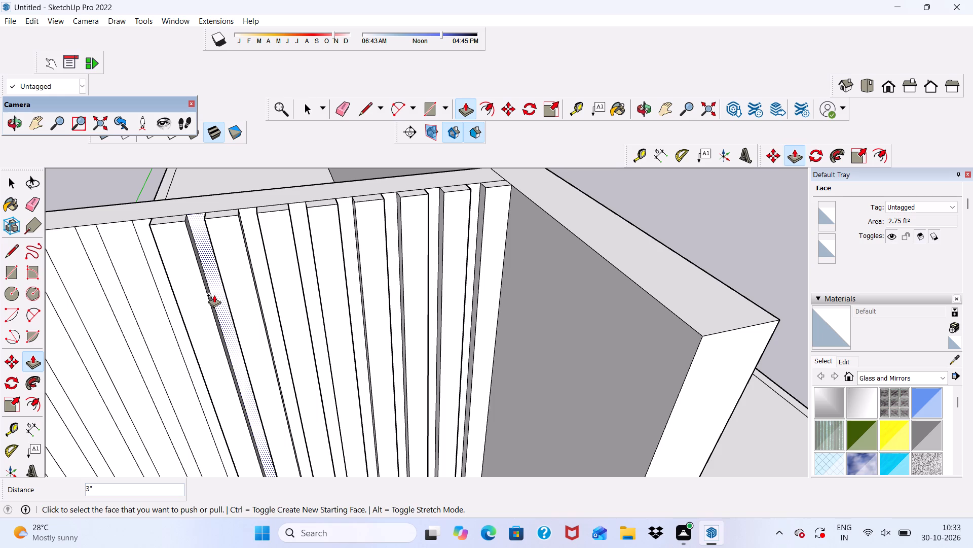
{"action": "scroll", "coordinate": [341, 219], "scroll_direction": "down", "scroll_amount": 10}
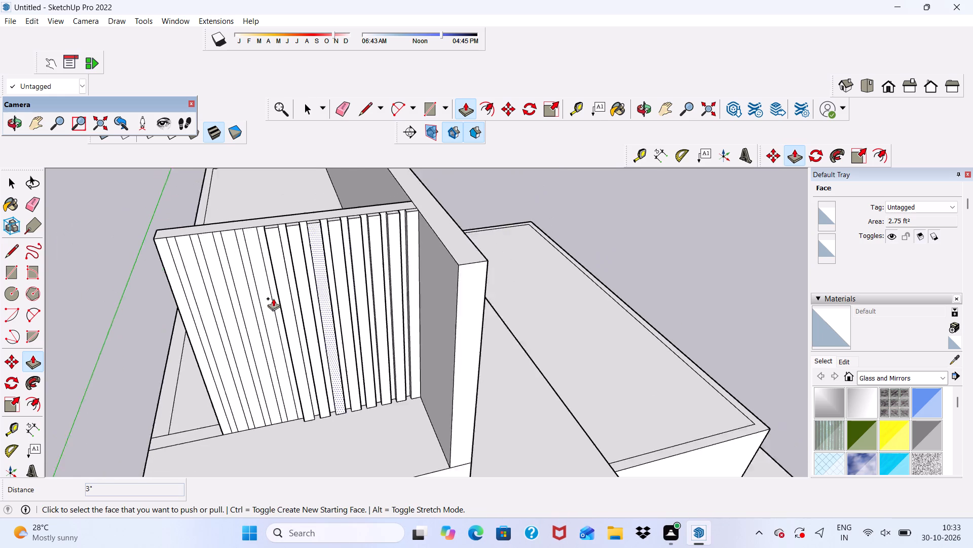
{"action": "scroll", "coordinate": [273, 298], "scroll_direction": "down", "scroll_amount": 3}
{"action": "scroll", "coordinate": [252, 224], "scroll_direction": "up", "scroll_amount": 8}
{"action": "scroll", "coordinate": [283, 197], "scroll_direction": "down", "scroll_amount": 7}
{"action": "scroll", "coordinate": [286, 252], "scroll_direction": "up", "scroll_amount": 8}
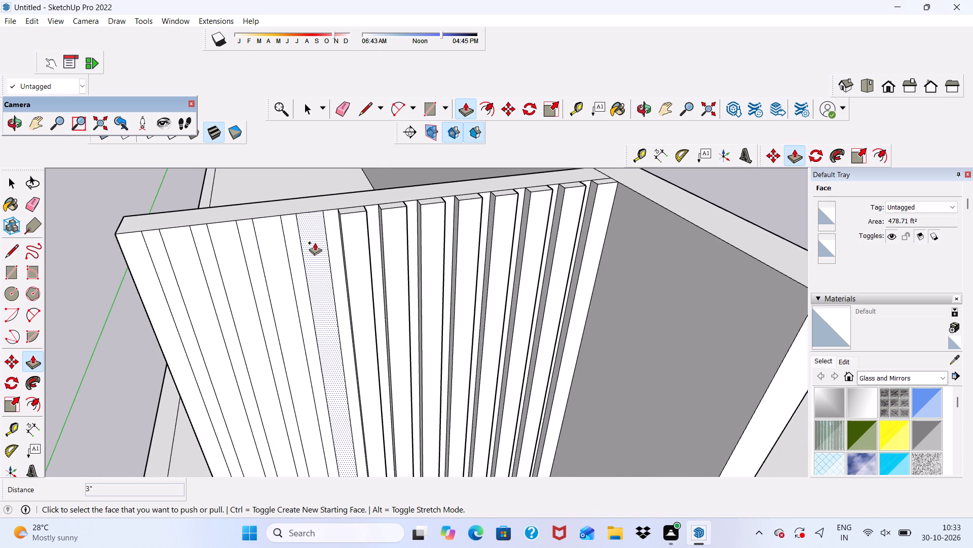
{"action": "scroll", "coordinate": [315, 243], "scroll_direction": "up", "scroll_amount": 1}
{"action": "left_click", "coordinate": [316, 243]}
{"action": "left_click", "coordinate": [345, 228]}
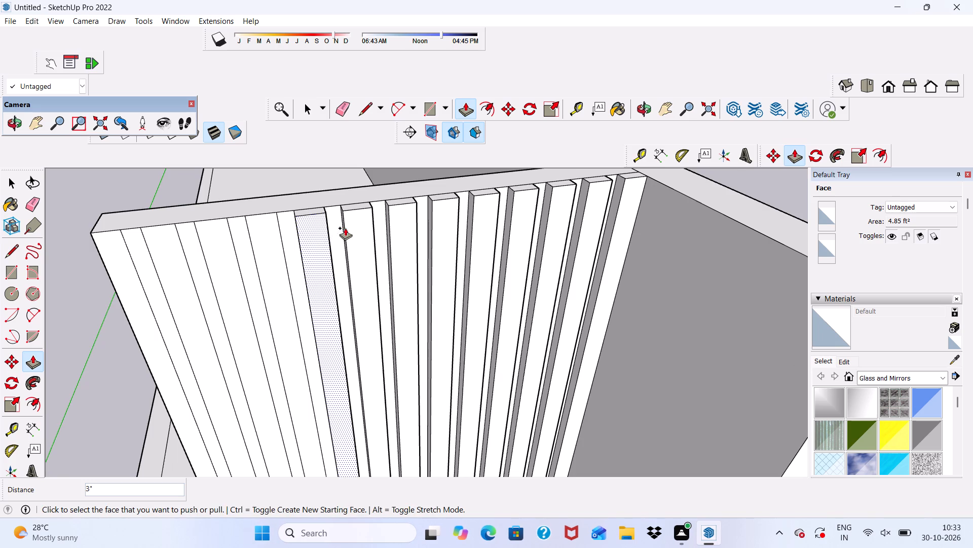
Pull out the last four strips to 3", finishing with the narrower one at the cross wall's free end.
{"action": "scroll", "coordinate": [264, 235], "scroll_direction": "up", "scroll_amount": 1}
{"action": "left_click", "coordinate": [265, 234]}
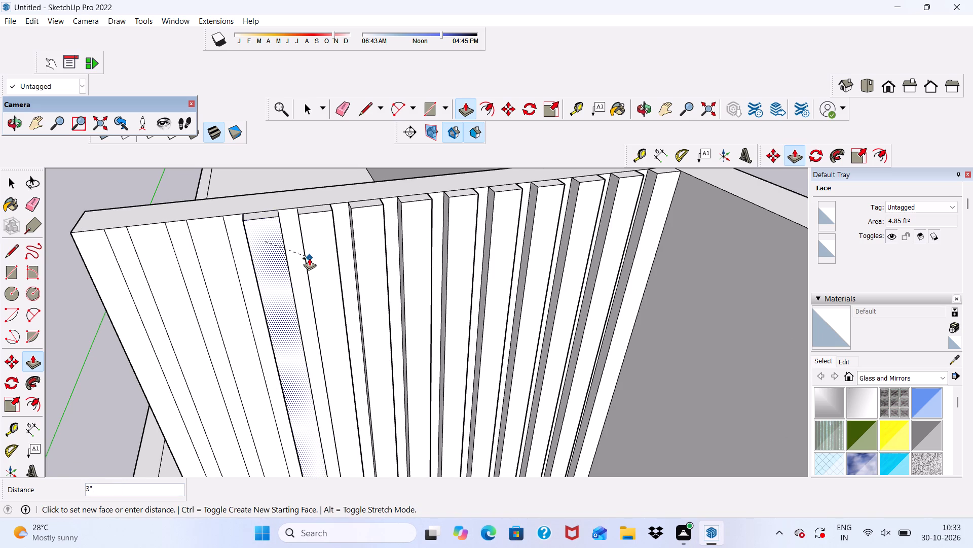
{"action": "left_click", "coordinate": [309, 262]}
{"action": "left_click", "coordinate": [209, 262]}
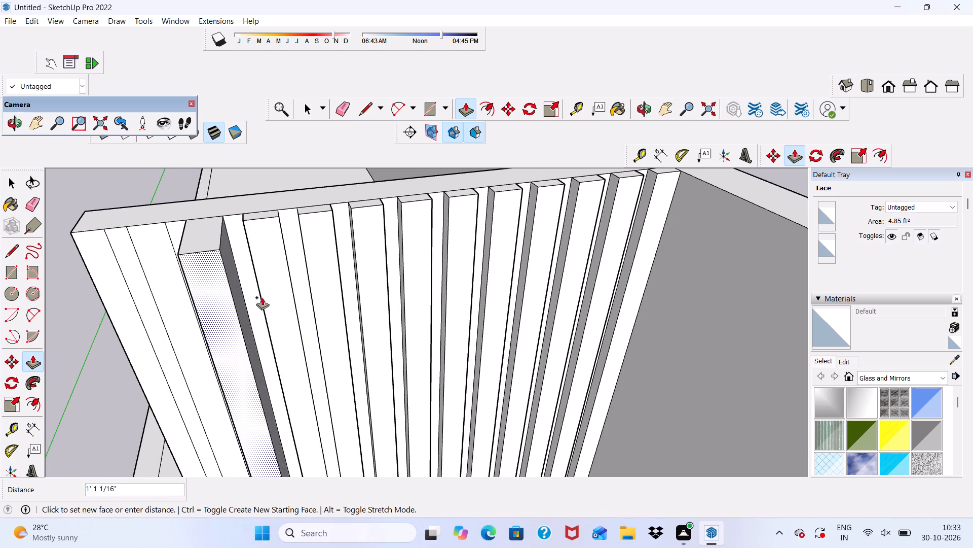
{"action": "left_click", "coordinate": [257, 283]}
{"action": "left_click", "coordinate": [158, 267]}
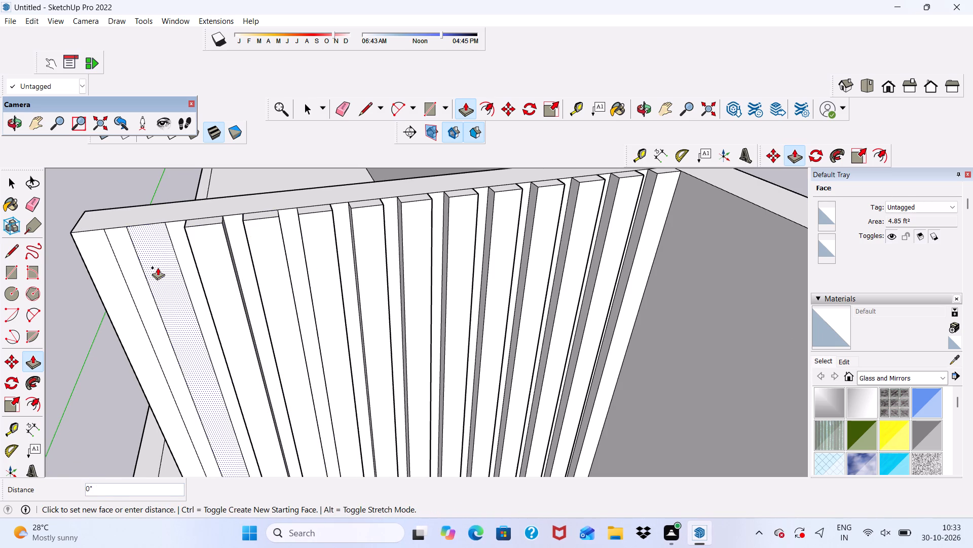
{"action": "left_click", "coordinate": [211, 304]}
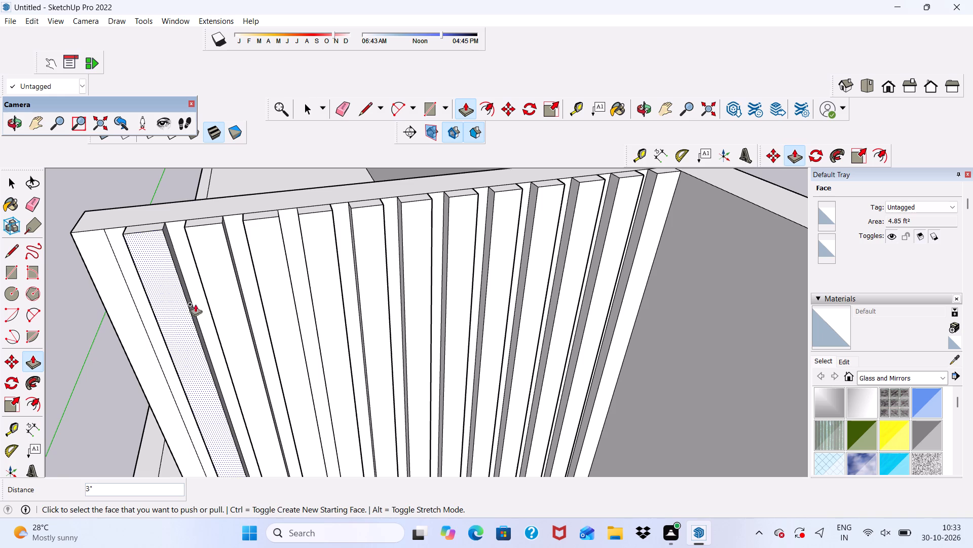
{"action": "left_click", "coordinate": [125, 304]}
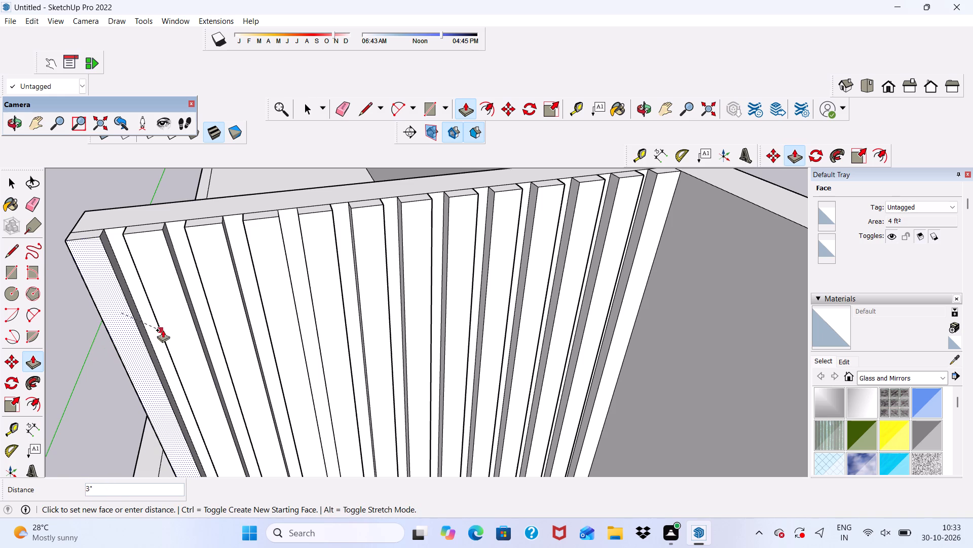
{"action": "left_click", "coordinate": [163, 330]}
Examine the raised strips on the cross wall from several angles and from the building's front.
{"action": "scroll", "coordinate": [189, 239], "scroll_direction": "down", "scroll_amount": 6}
{"action": "middle_click_drag", "start_coordinate": [214, 280], "coordinate": [95, 245]}
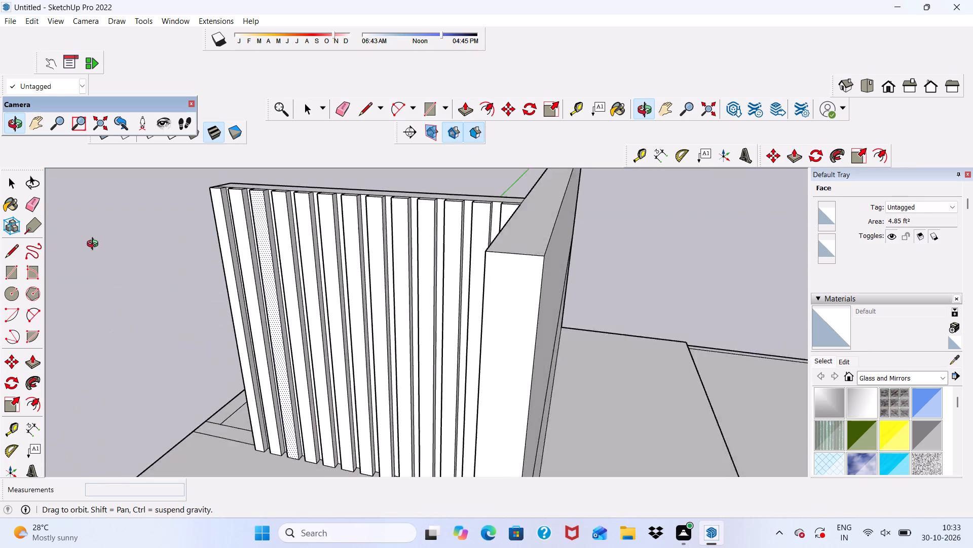
{"action": "middle_click_drag", "start_coordinate": [95, 245], "coordinate": [295, 203]}
{"action": "scroll", "coordinate": [292, 201], "scroll_direction": "up", "scroll_amount": 1}
{"action": "scroll", "coordinate": [260, 242], "scroll_direction": "down", "scroll_amount": 11}
{"action": "middle_click_drag", "start_coordinate": [271, 304], "coordinate": [267, 327]}
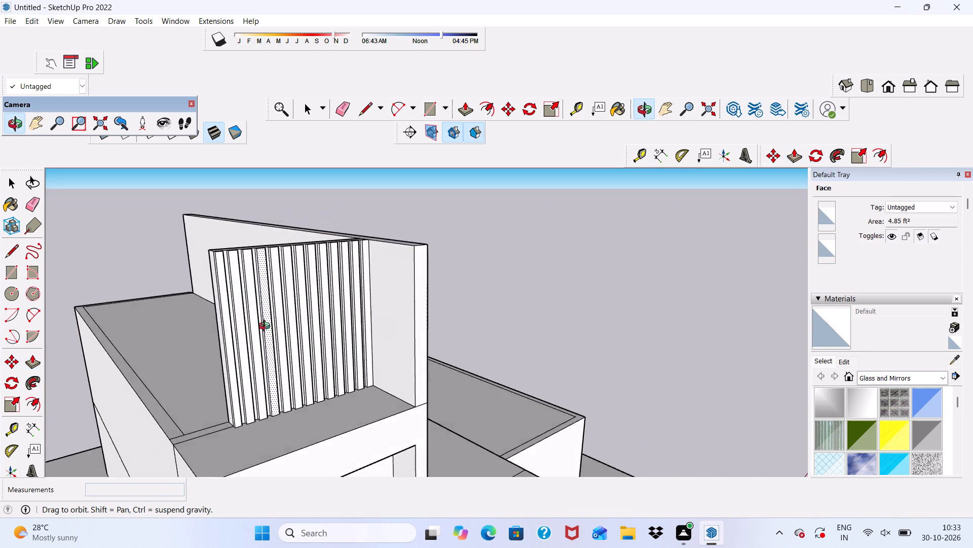
{"action": "middle_click_drag", "start_coordinate": [267, 327], "coordinate": [156, 279]}
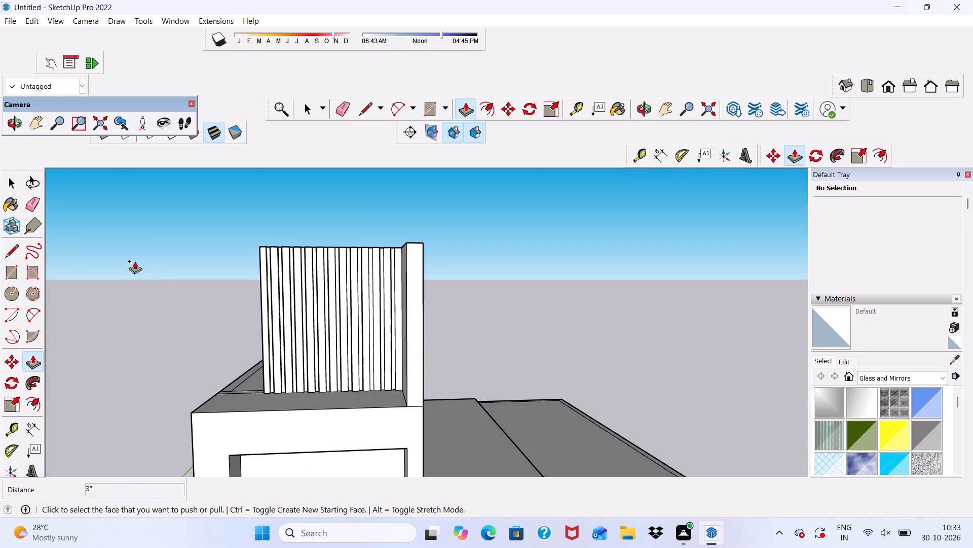
{"action": "key", "text": "space"}
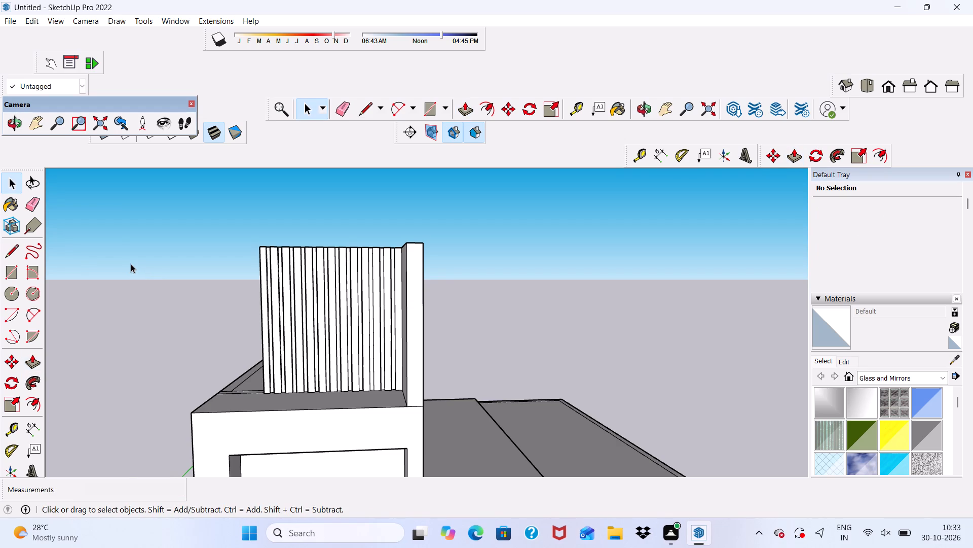
Examine the cross wall's raised strips in the front view, from an oblique angle and close up.
{"action": "scroll", "coordinate": [135, 302], "scroll_direction": "down", "scroll_amount": 13}
{"action": "middle_click_drag", "start_coordinate": [255, 335], "coordinate": [322, 327]}
{"action": "scroll", "coordinate": [322, 328], "scroll_direction": "up", "scroll_amount": 2}
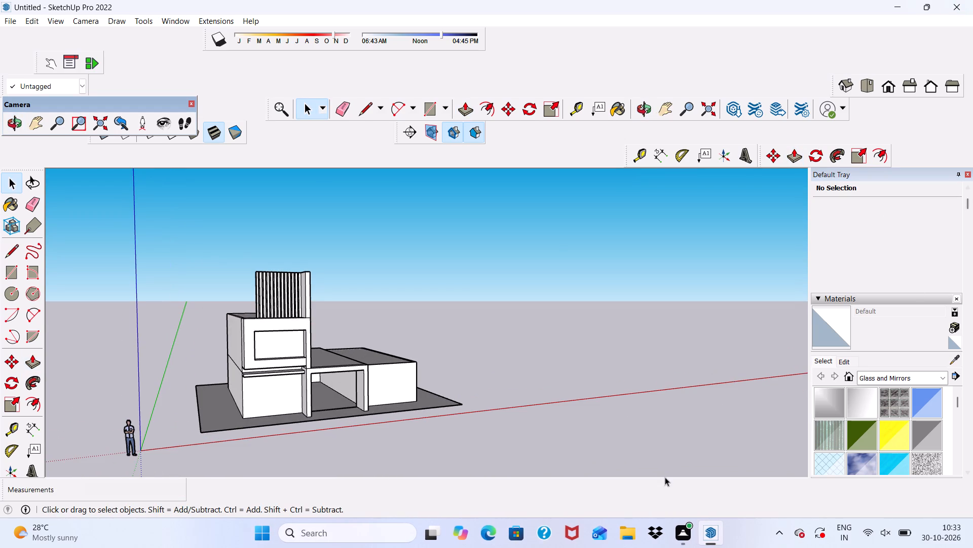
{"action": "left_click", "coordinate": [889, 83]}
{"action": "scroll", "coordinate": [594, 383], "scroll_direction": "up", "scroll_amount": 5}
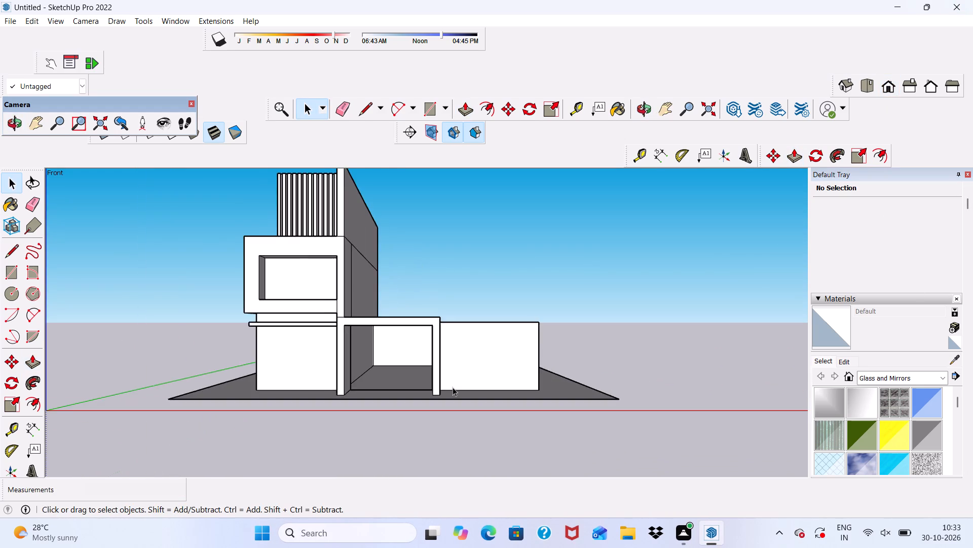
{"action": "scroll", "coordinate": [367, 304], "scroll_direction": "up", "scroll_amount": 3}
{"action": "scroll", "coordinate": [390, 321], "scroll_direction": "down", "scroll_amount": 5}
{"action": "middle_click_drag", "start_coordinate": [422, 357], "coordinate": [455, 371]}
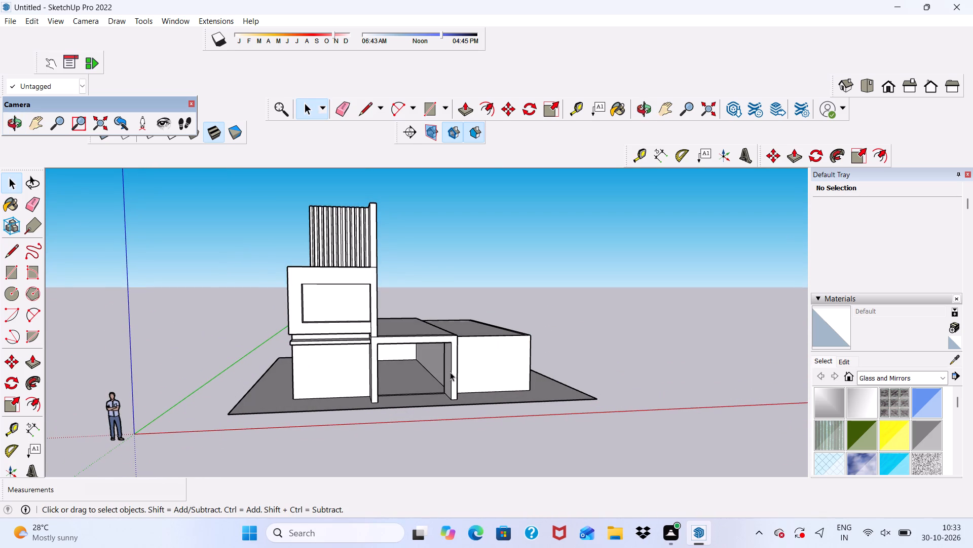
{"action": "scroll", "coordinate": [317, 183], "scroll_direction": "up", "scroll_amount": 6}
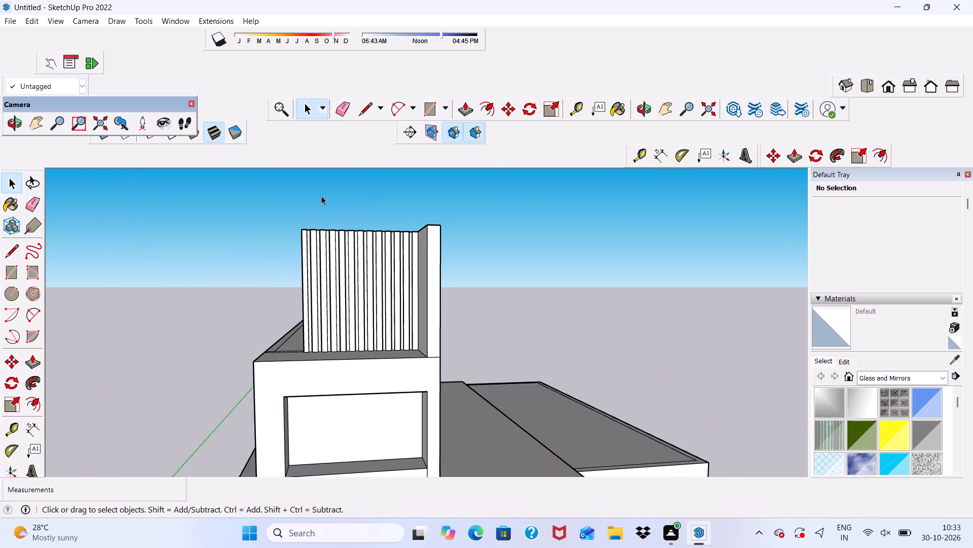
{"action": "scroll", "coordinate": [375, 280], "scroll_direction": "down", "scroll_amount": 1}
{"action": "scroll", "coordinate": [383, 289], "scroll_direction": "up", "scroll_amount": 6}
{"action": "scroll", "coordinate": [383, 289], "scroll_direction": "down", "scroll_amount": 1}
{"action": "middle_click_drag", "start_coordinate": [383, 289], "coordinate": [360, 293]}
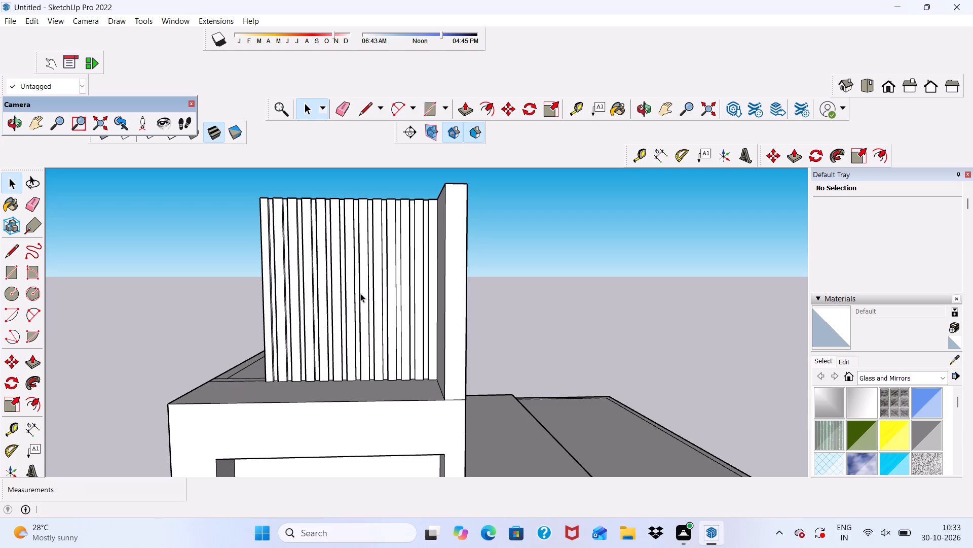
{"action": "scroll", "coordinate": [360, 293], "scroll_direction": "up", "scroll_amount": 1}
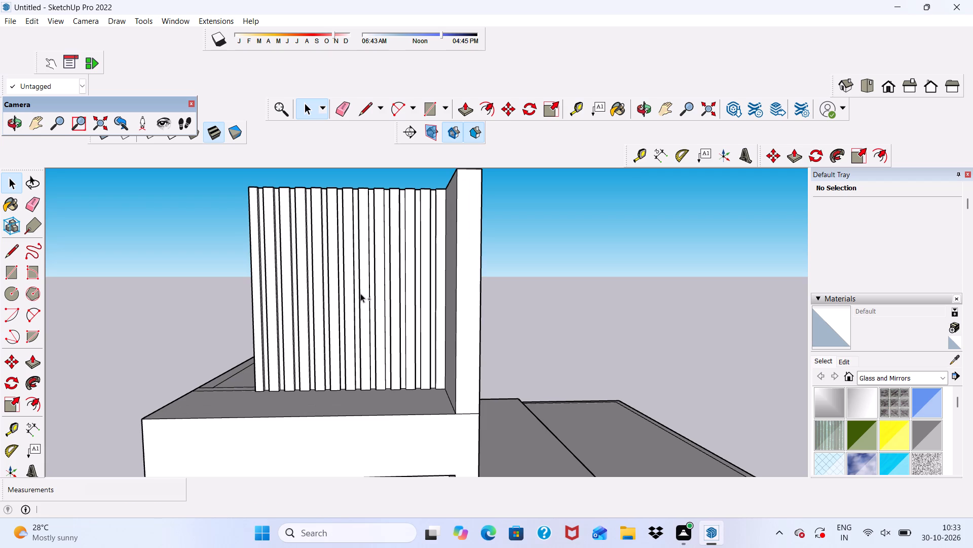
Undo the 3" pull-outs of all the vertical strips on the upper roof's cross wall.
{"action": "key", "text": "ctrl+z"}
{"action": "key", "text": "ctrl+z"}
{"action": "key", "text": "ctrl+z"}
{"action": "key", "text": "z"}
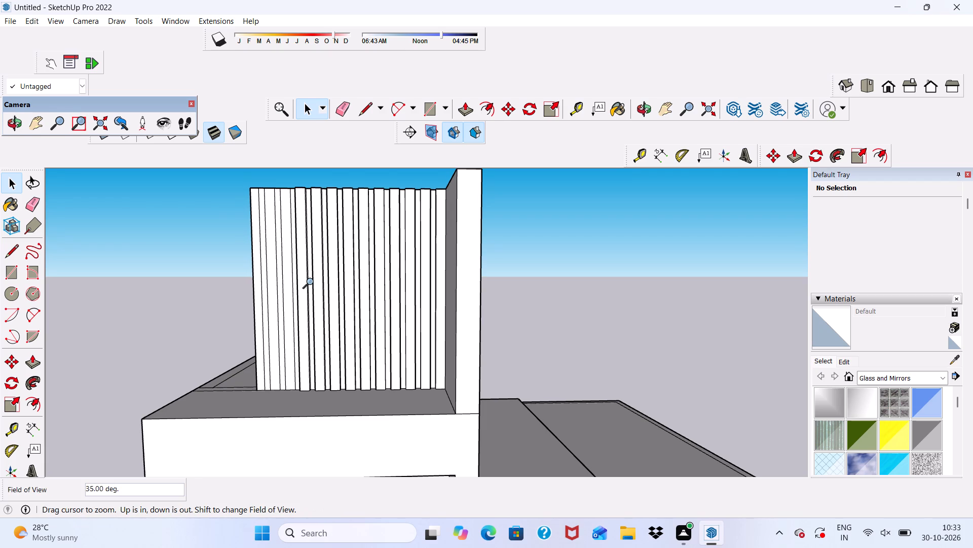
{"action": "key", "text": "ctrl+z"}
{"action": "key", "text": "ctrl+z"}
{"action": "key", "text": "ctrl+z"}
{"action": "key", "text": "ctrl+z"}
{"action": "key", "text": "ctrl+z"}
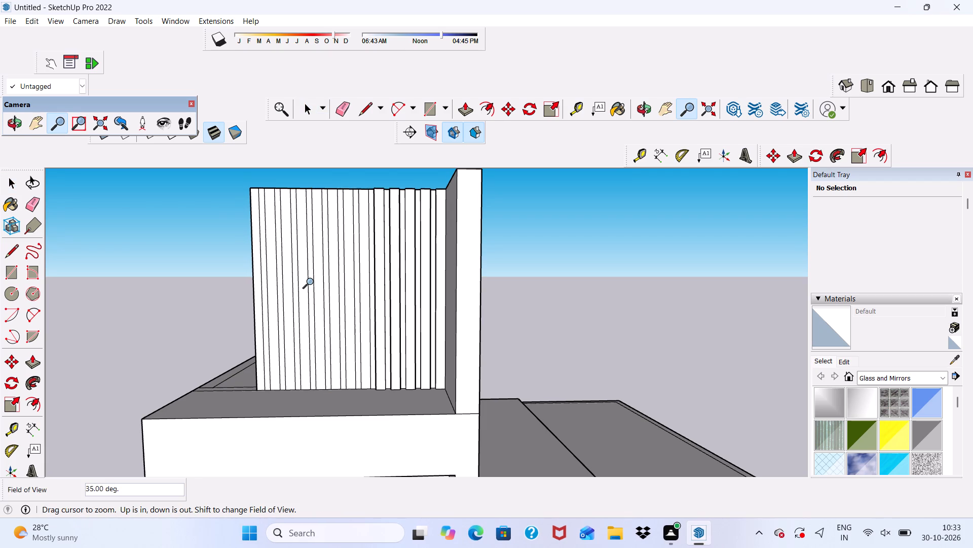
{"action": "key", "text": "ctrl+z"}
{"action": "key", "text": "ctrl+z"}
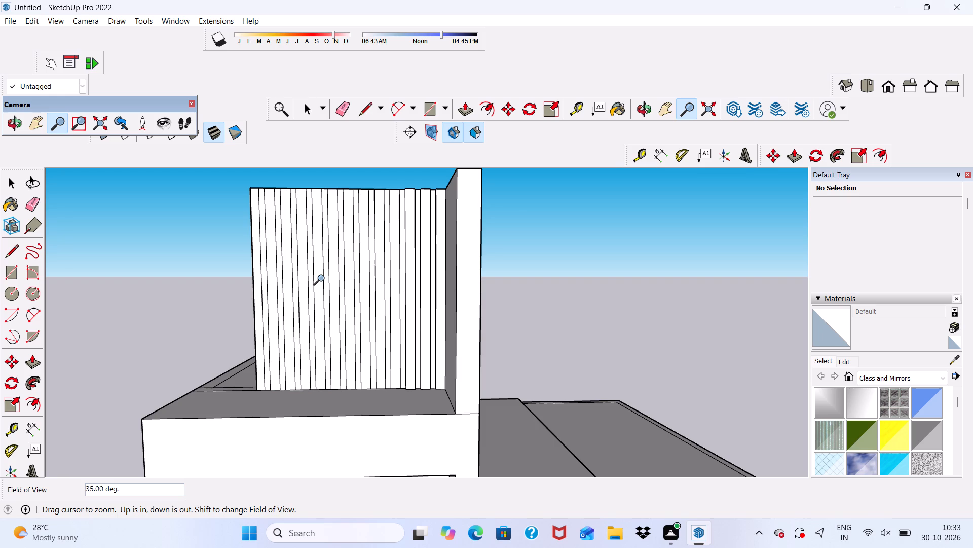
{"action": "key", "text": "ctrl+z"}
{"action": "key", "text": "ctrl+z"}
{"action": "key", "text": "ctrl+z"}
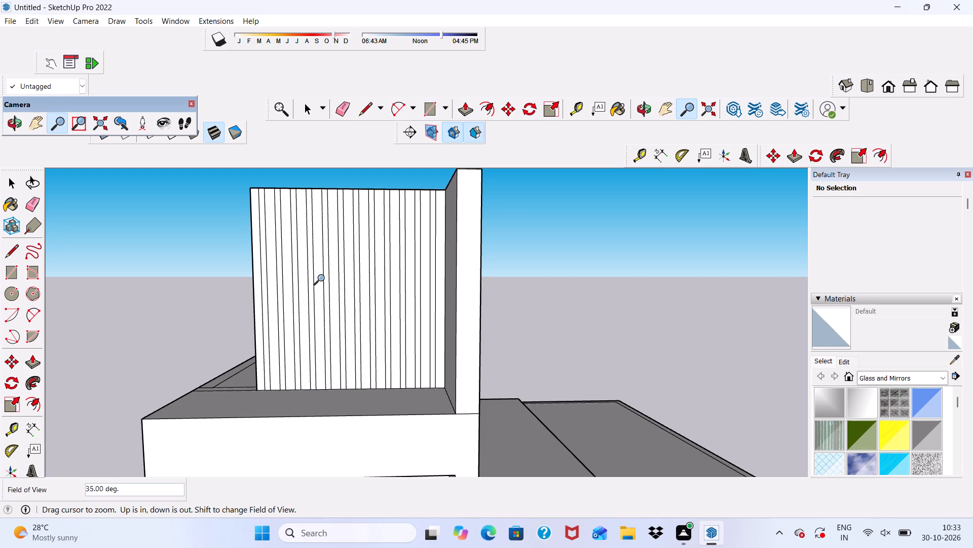
Undo the surplus-strip clean-up, the strip copies and the first strip outline, back to the plain cross wall.
{"action": "key", "text": "ctrl+z"}
{"action": "key", "text": "ctrl+z"}
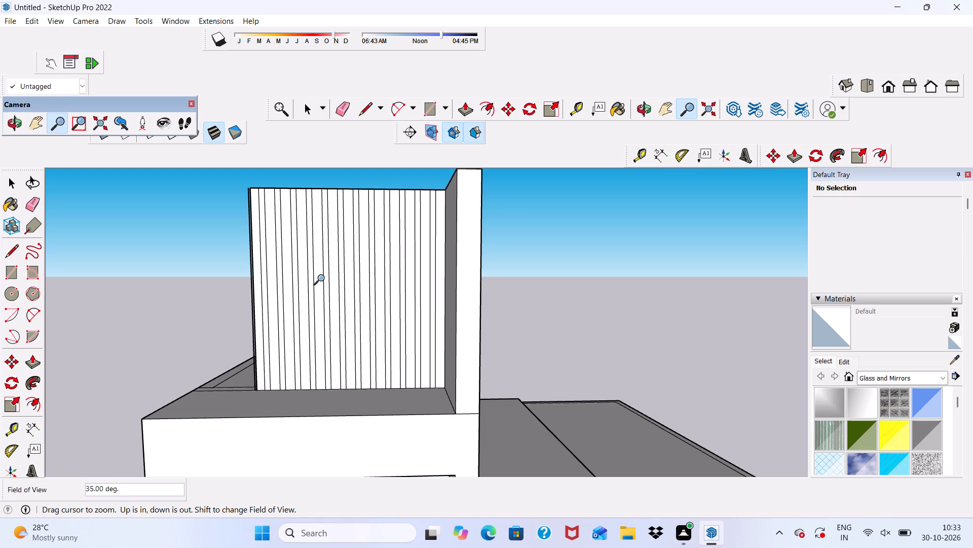
{"action": "key", "text": "z"}
{"action": "key", "text": "ctrl+z"}
{"action": "key", "text": "ctrl+z"}
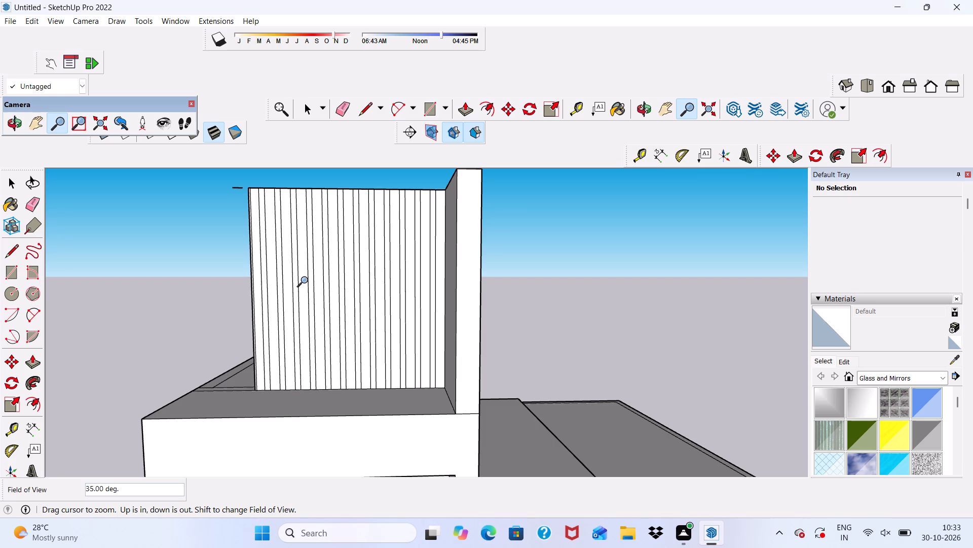
{"action": "key", "text": "z"}
{"action": "key", "text": "ctrl+z"}
{"action": "key", "text": "z"}
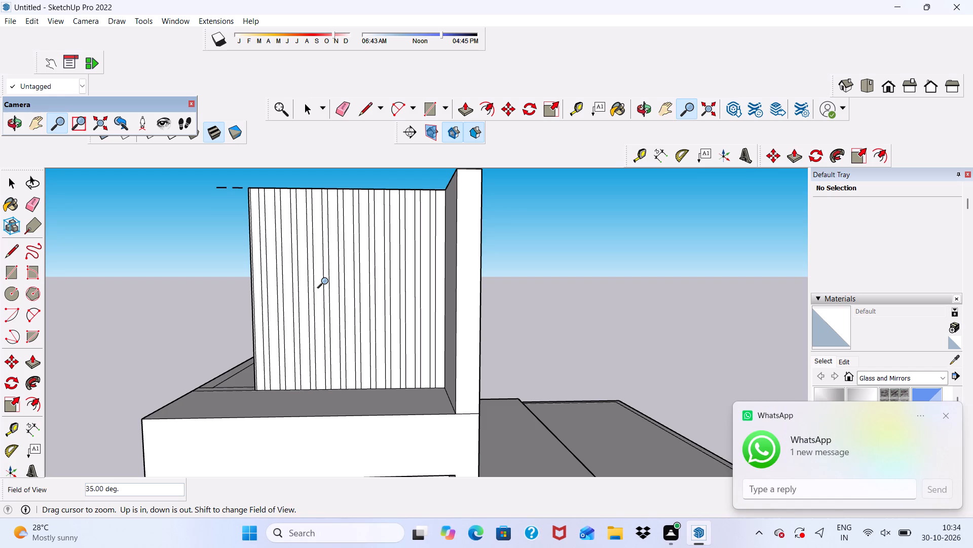
{"action": "key", "text": "ctrl+z"}
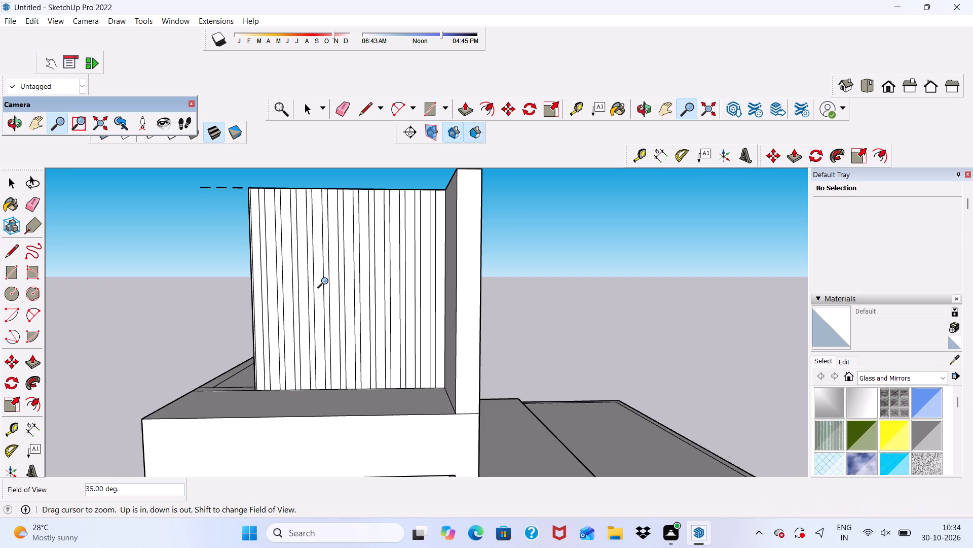
{"action": "key", "text": "ctrl+z"}
{"action": "key", "text": "ctrl+z"}
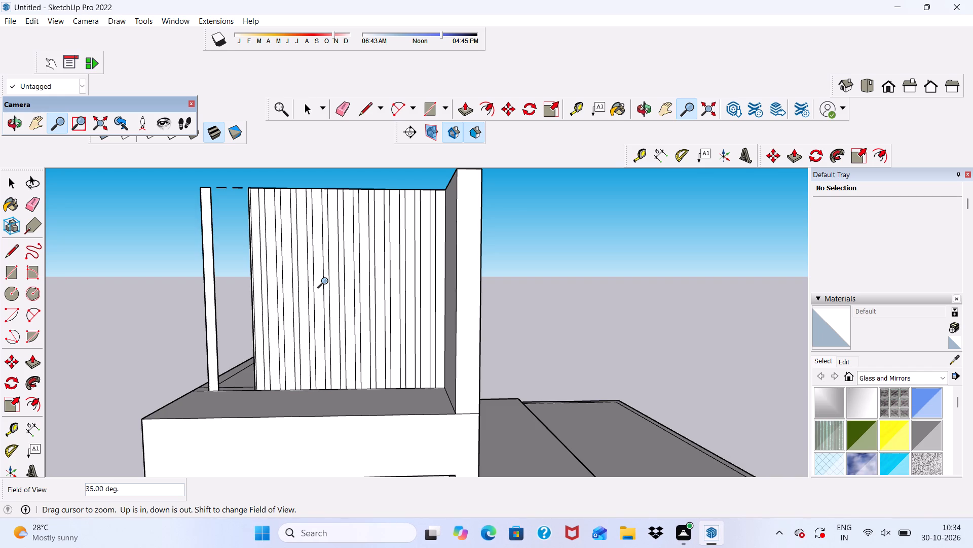
{"action": "key", "text": "ctrl+z"}
{"action": "key", "text": "ctrl+z"}
{"action": "key", "text": "ctrl+z"}
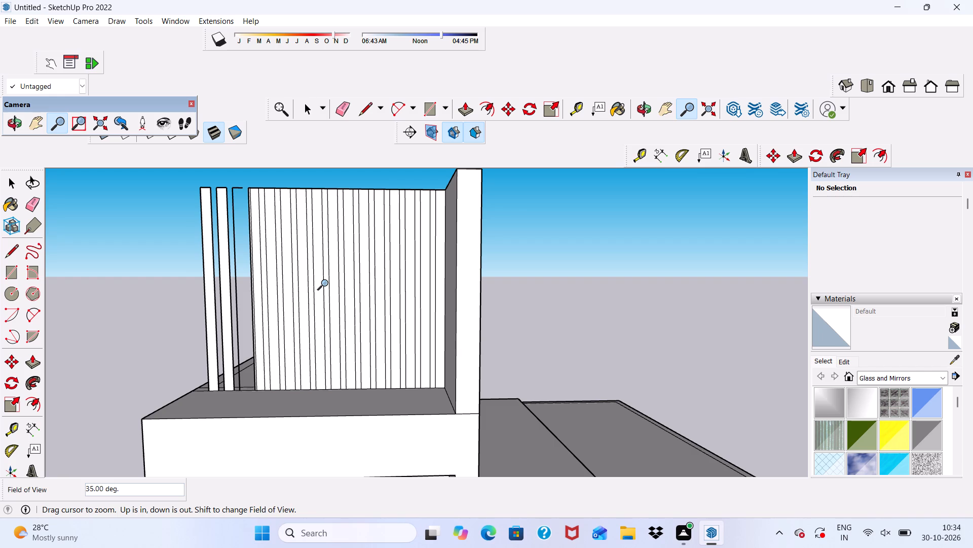
{"action": "key", "text": "ctrl+z"}
{"action": "key", "text": "ctrl+z"}
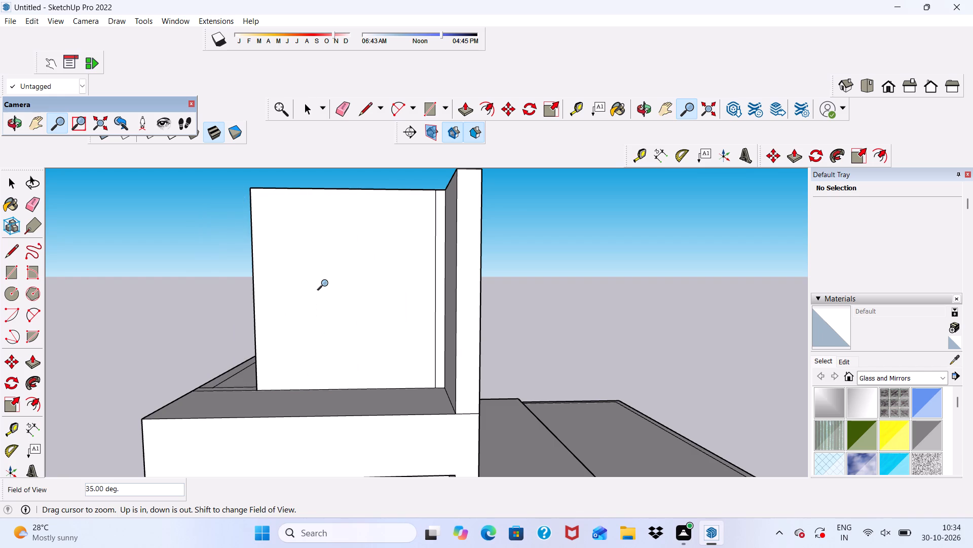
{"action": "key", "text": "ctrl+z"}
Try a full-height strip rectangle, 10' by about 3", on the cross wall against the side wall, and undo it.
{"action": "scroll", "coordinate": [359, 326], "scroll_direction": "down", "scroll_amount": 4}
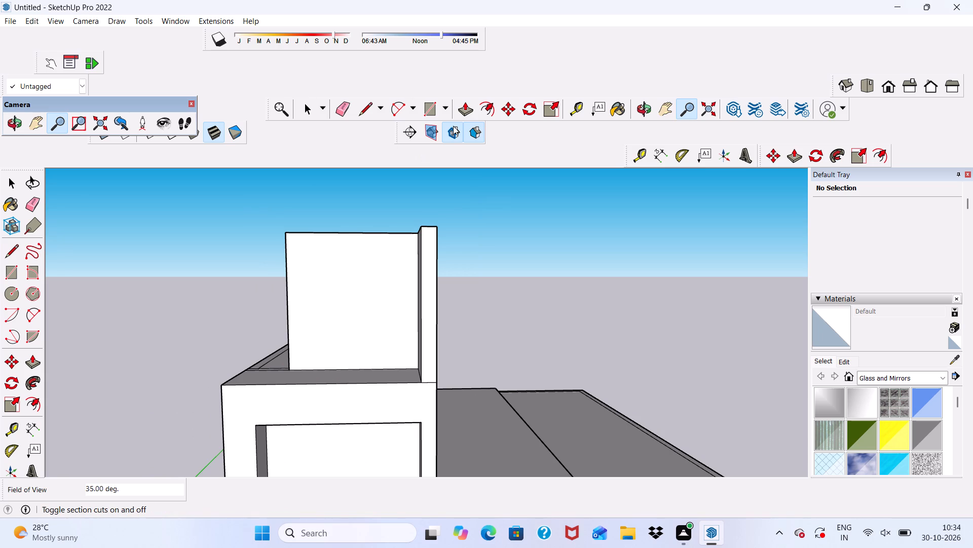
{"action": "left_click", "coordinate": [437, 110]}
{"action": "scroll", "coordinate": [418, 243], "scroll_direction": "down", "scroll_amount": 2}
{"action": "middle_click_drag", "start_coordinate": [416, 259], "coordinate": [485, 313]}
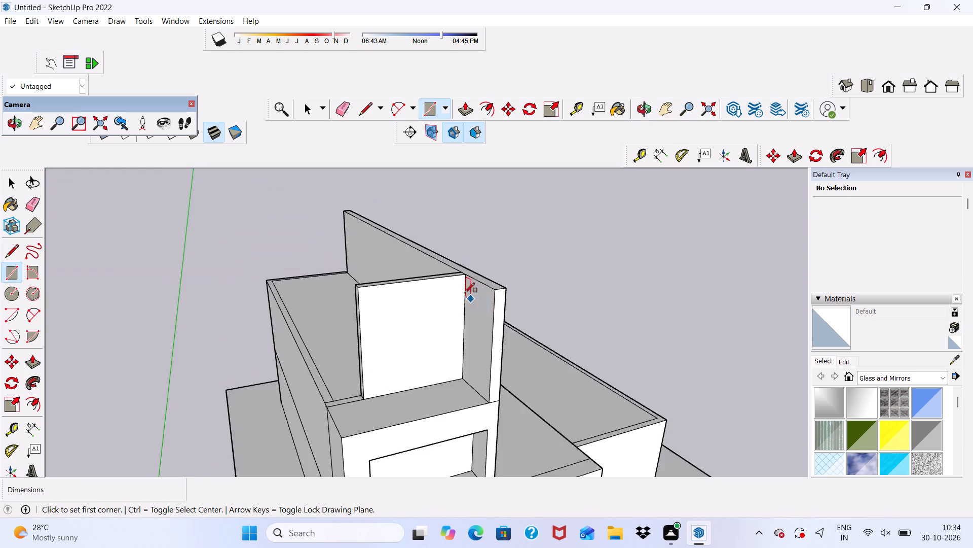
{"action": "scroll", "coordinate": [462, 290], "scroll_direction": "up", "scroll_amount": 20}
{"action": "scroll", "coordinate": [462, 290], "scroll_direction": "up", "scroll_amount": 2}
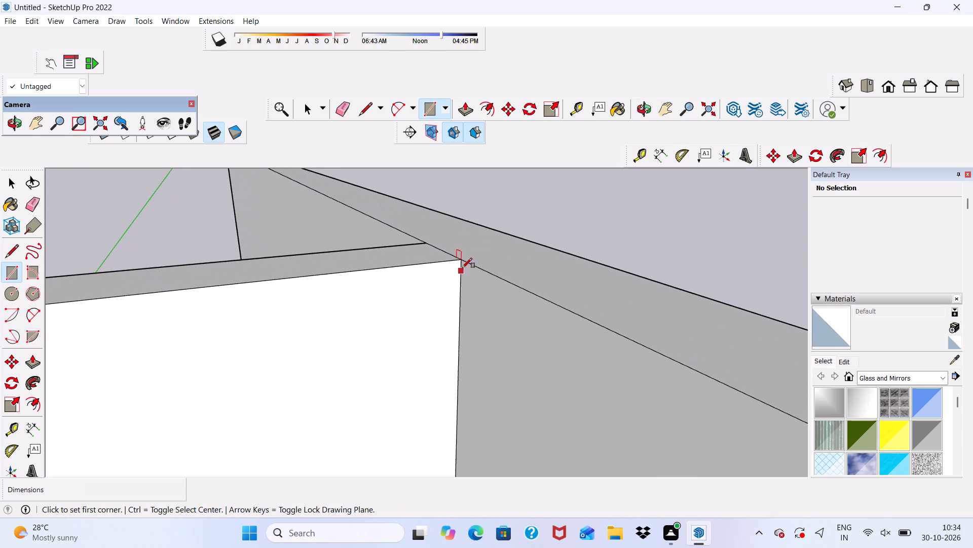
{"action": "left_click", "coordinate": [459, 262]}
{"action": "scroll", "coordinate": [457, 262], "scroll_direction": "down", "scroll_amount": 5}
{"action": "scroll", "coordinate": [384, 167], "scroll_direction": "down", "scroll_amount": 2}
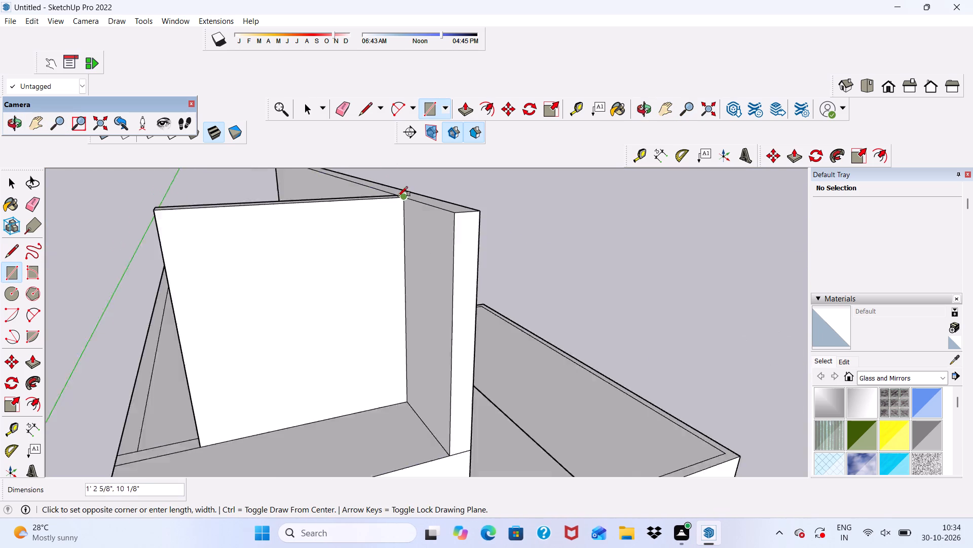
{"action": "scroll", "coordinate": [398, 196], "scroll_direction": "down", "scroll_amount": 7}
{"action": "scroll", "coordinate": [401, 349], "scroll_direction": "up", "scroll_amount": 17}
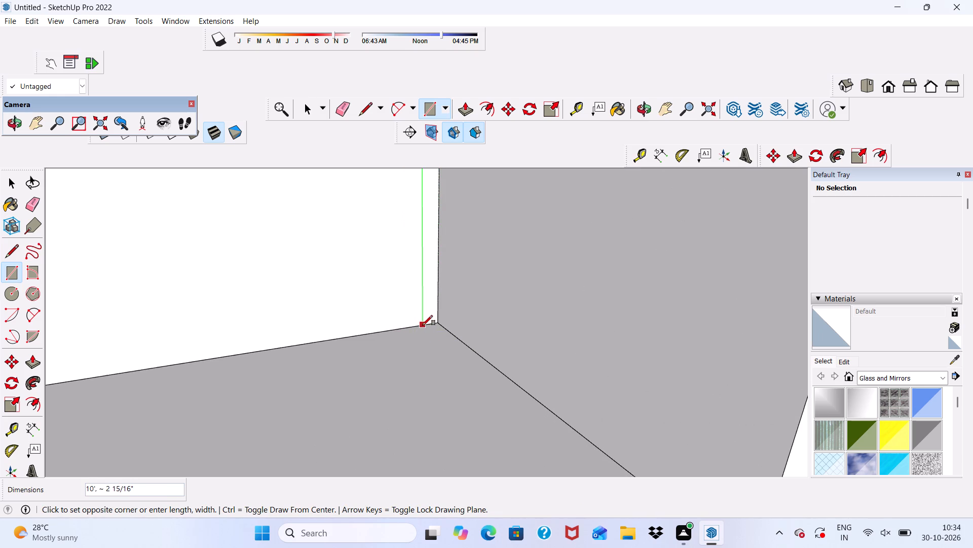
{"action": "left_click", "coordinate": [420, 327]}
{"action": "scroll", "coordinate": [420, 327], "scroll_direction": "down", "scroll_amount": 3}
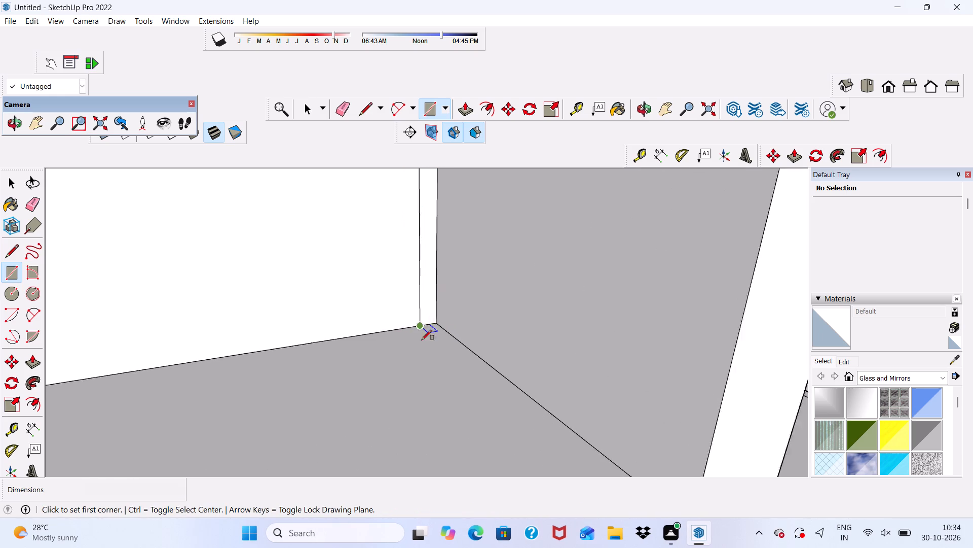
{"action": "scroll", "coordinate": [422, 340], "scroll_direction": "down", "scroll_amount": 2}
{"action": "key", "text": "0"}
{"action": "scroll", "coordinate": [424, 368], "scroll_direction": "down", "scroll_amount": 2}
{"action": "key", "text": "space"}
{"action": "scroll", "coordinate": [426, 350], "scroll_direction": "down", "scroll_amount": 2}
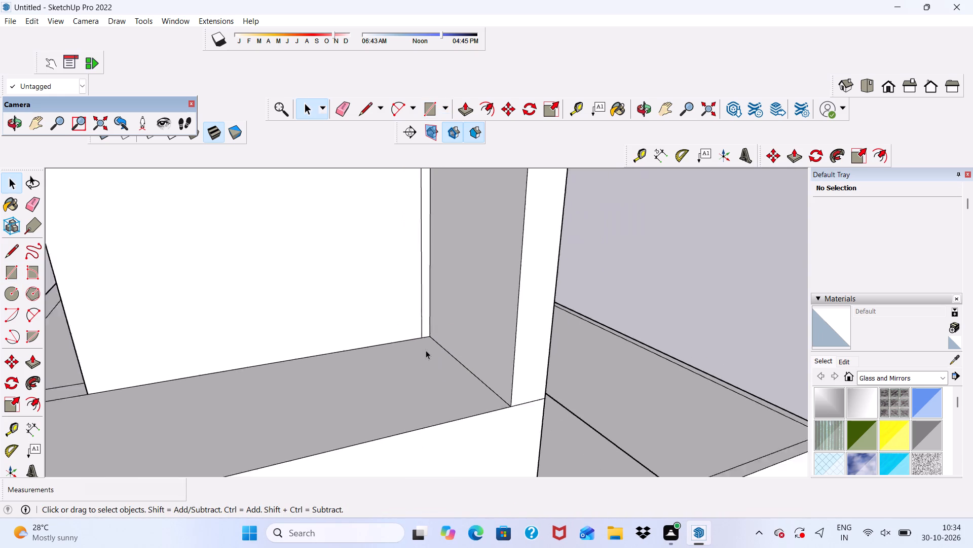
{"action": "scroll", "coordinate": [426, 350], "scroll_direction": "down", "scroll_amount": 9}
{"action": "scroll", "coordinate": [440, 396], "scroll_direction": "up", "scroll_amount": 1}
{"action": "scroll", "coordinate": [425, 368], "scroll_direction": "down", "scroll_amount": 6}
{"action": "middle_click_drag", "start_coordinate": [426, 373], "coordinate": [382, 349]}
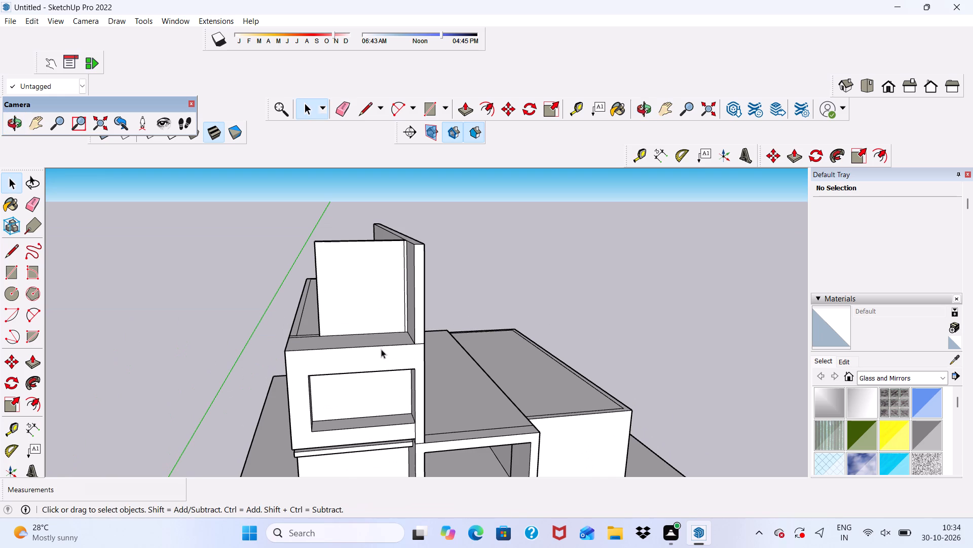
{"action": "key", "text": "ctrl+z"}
Draw a full-height strip rectangle, 10' by about 5 5/8", on the cross wall against the side wall.
{"action": "scroll", "coordinate": [381, 350], "scroll_direction": "up", "scroll_amount": 1}
{"action": "scroll", "coordinate": [382, 344], "scroll_direction": "down", "scroll_amount": 6}
{"action": "scroll", "coordinate": [344, 269], "scroll_direction": "up", "scroll_amount": 5}
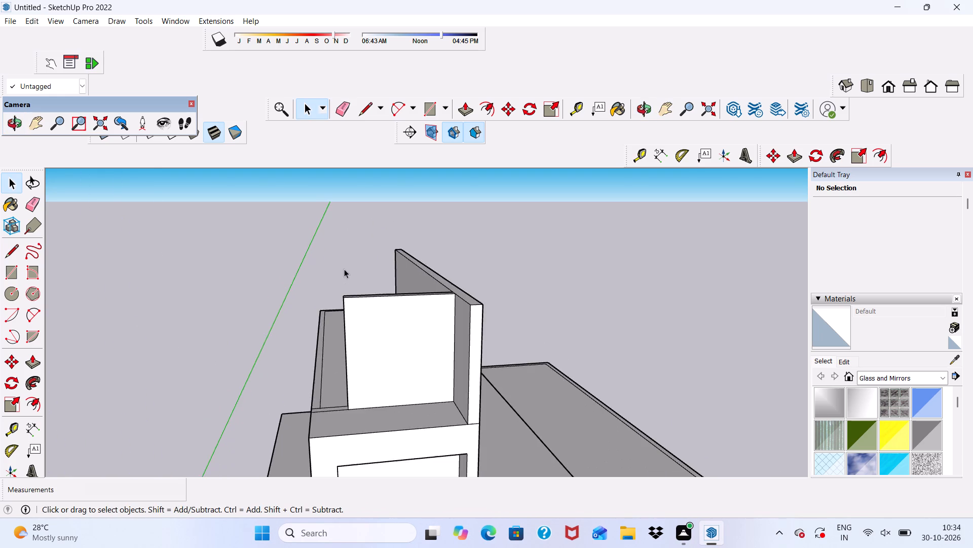
{"action": "scroll", "coordinate": [419, 354], "scroll_direction": "down", "scroll_amount": 1}
{"action": "middle_click_drag", "start_coordinate": [420, 356], "coordinate": [406, 330]}
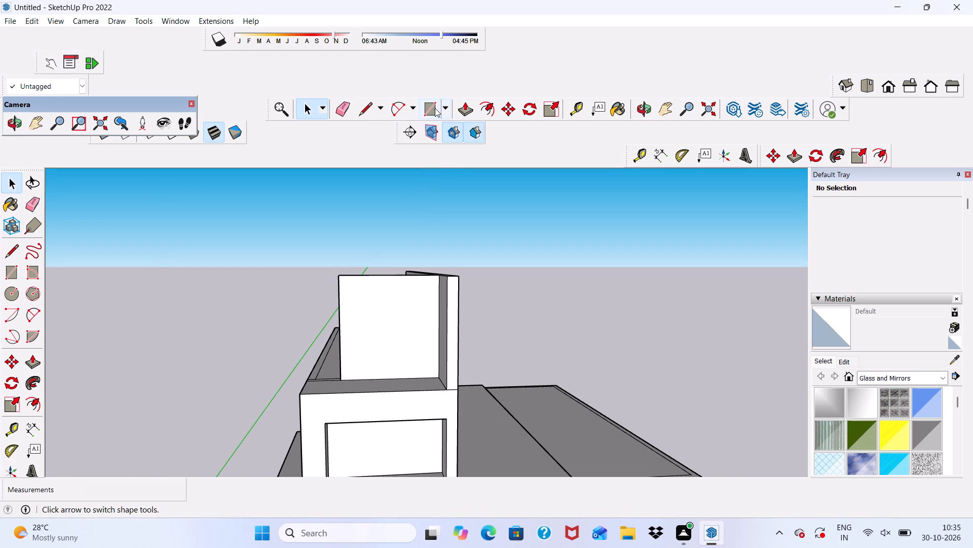
{"action": "left_click", "coordinate": [435, 108]}
{"action": "scroll", "coordinate": [437, 262], "scroll_direction": "down", "scroll_amount": 1}
{"action": "scroll", "coordinate": [439, 294], "scroll_direction": "up", "scroll_amount": 11}
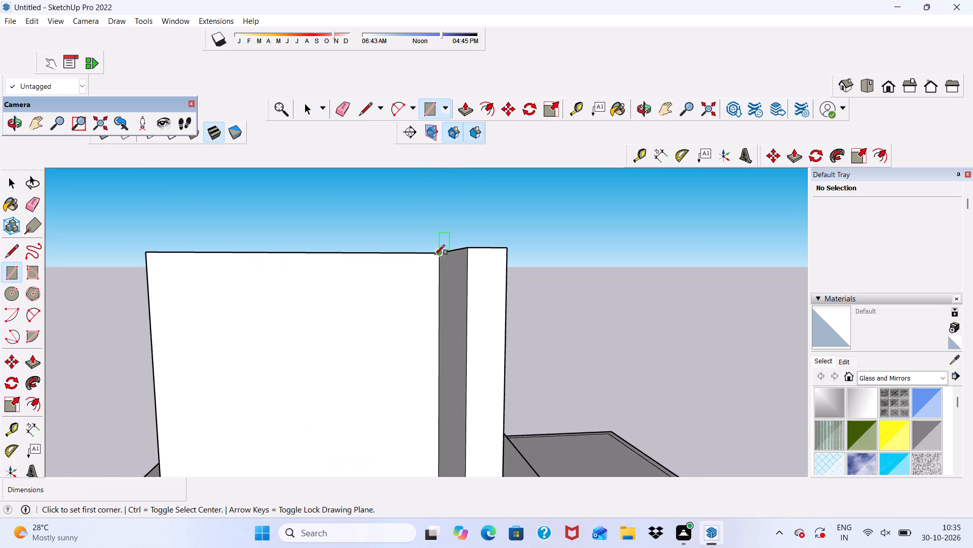
{"action": "left_click", "coordinate": [440, 255]}
{"action": "scroll", "coordinate": [423, 282], "scroll_direction": "down", "scroll_amount": 10}
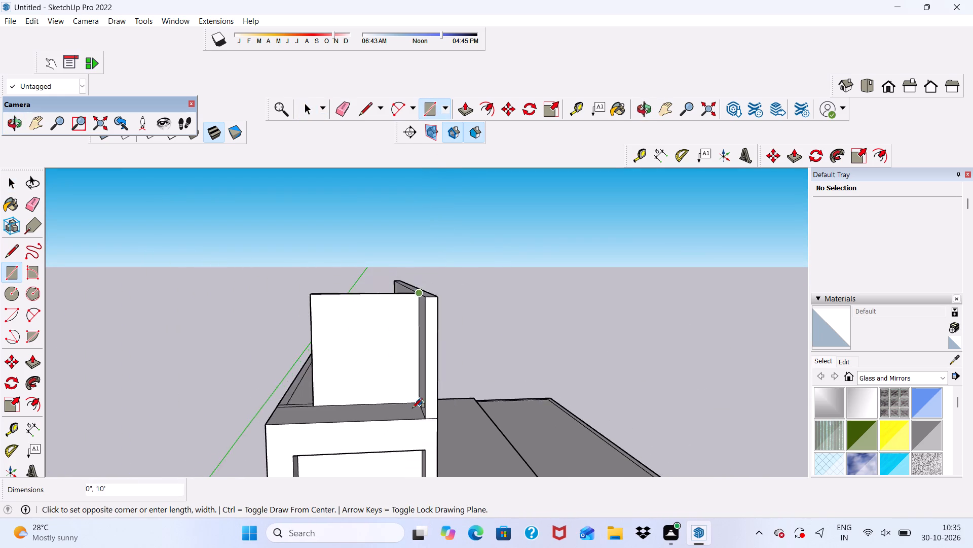
{"action": "scroll", "coordinate": [413, 408], "scroll_direction": "up", "scroll_amount": 16}
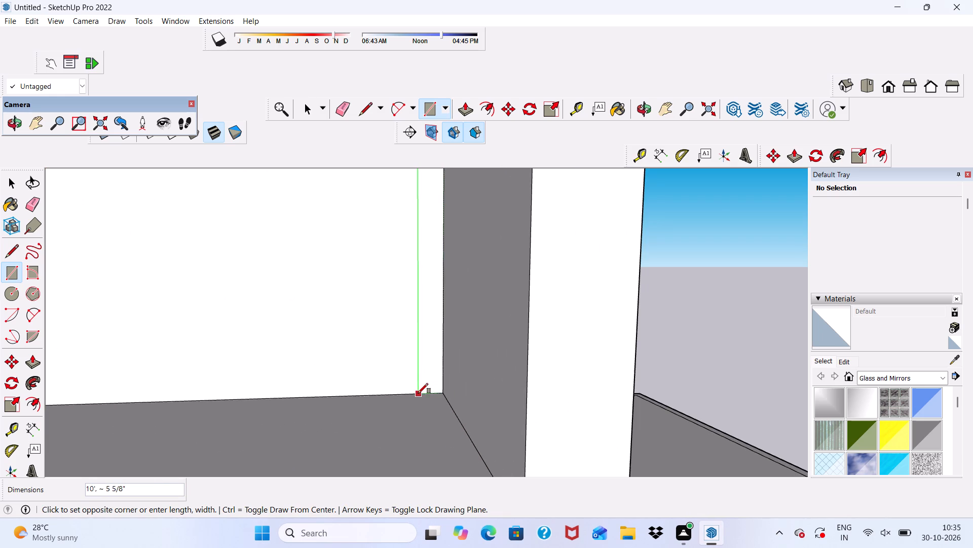
{"action": "left_click", "coordinate": [419, 394]}
{"action": "scroll", "coordinate": [419, 391], "scroll_direction": "down", "scroll_amount": 18}
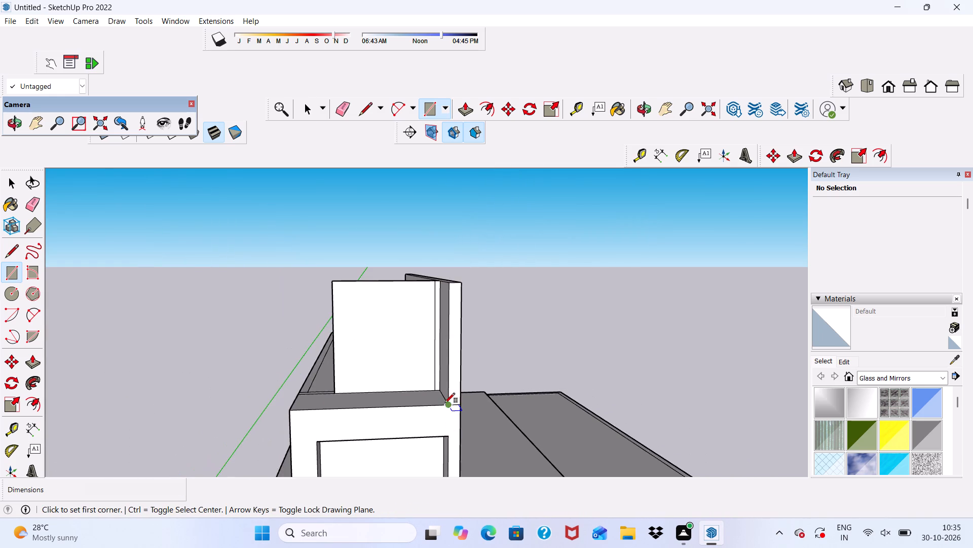
{"action": "key", "text": "space"}
Copy the full-height strip about 7 3/16" along the cross wall away from the side wall and array it with *15.
{"action": "scroll", "coordinate": [445, 403], "scroll_direction": "down", "scroll_amount": 2}
{"action": "middle_click_drag", "start_coordinate": [445, 403], "coordinate": [438, 353]}
{"action": "scroll", "coordinate": [445, 403], "scroll_direction": "up", "scroll_amount": 15}
{"action": "middle_click_drag", "start_coordinate": [429, 249], "coordinate": [455, 379]}
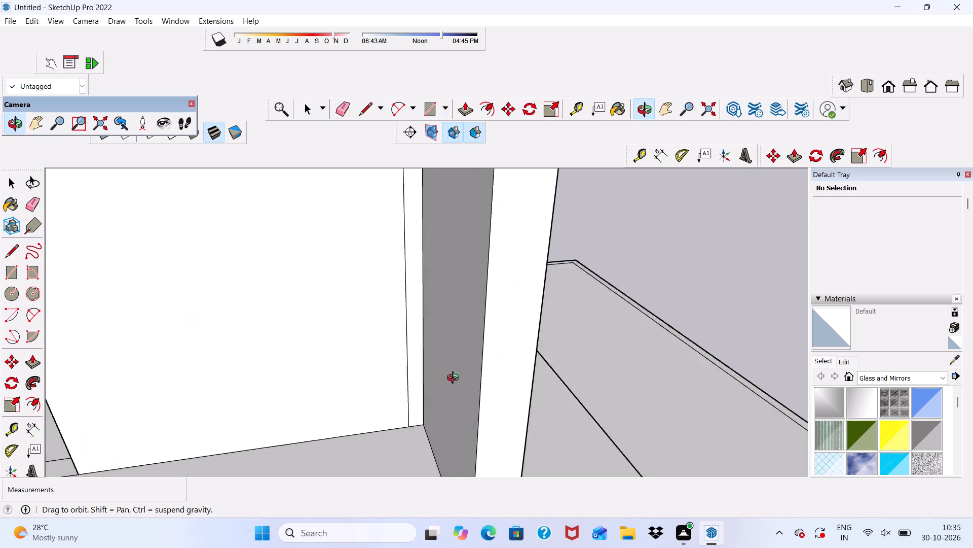
{"action": "middle_click_drag", "start_coordinate": [455, 379], "coordinate": [448, 495]}
{"action": "scroll", "coordinate": [422, 377], "scroll_direction": "up", "scroll_amount": 4}
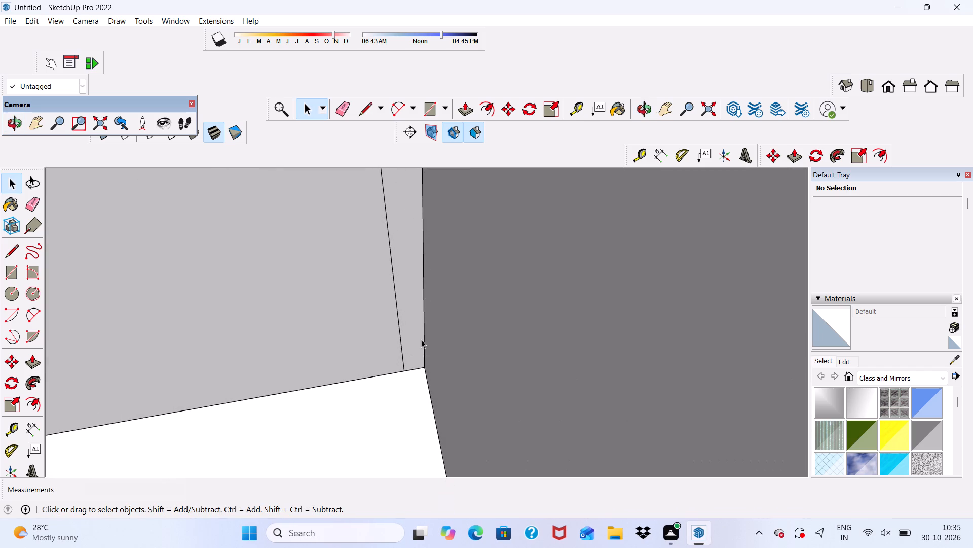
{"action": "double_click", "coordinate": [405, 296]}
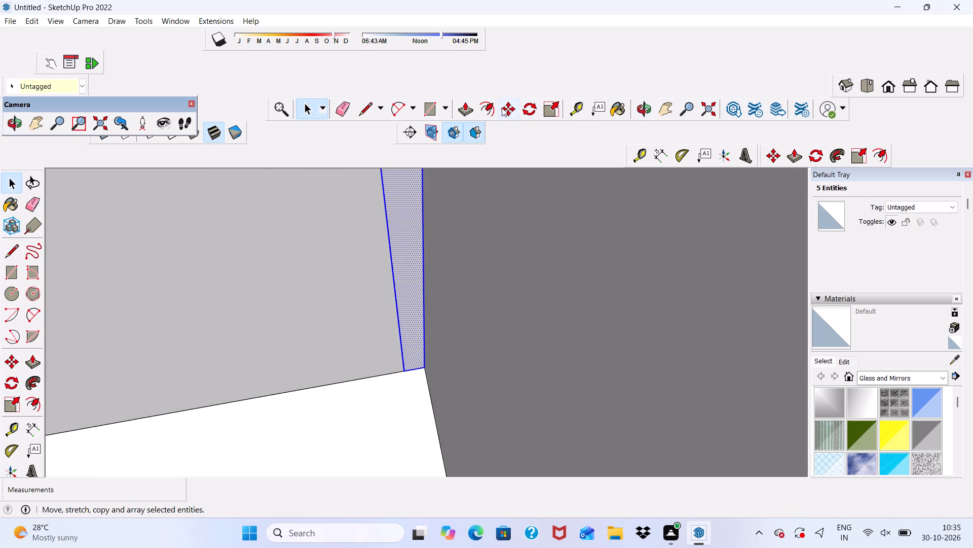
{"action": "left_click", "coordinate": [506, 107]}
{"action": "left_click", "coordinate": [401, 265]}
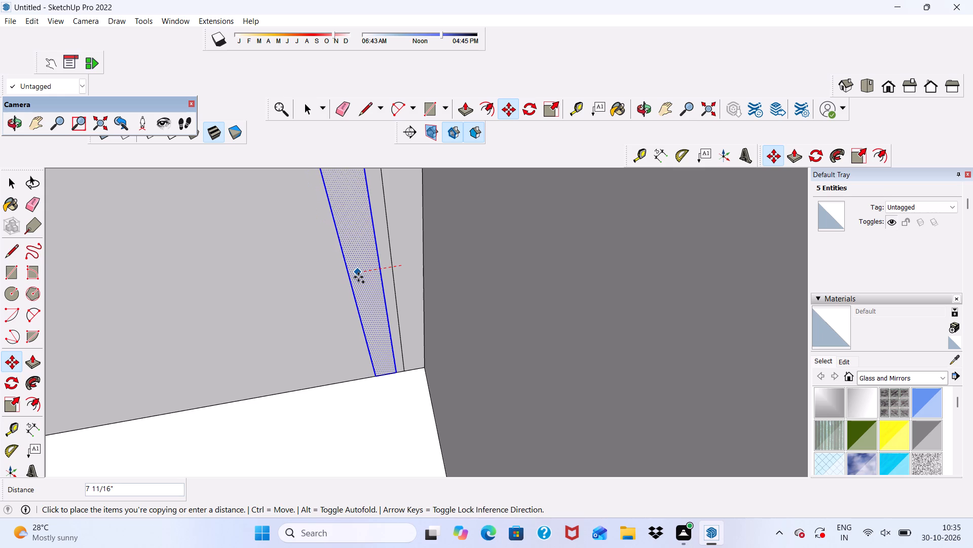
{"action": "left_click", "coordinate": [361, 277]}
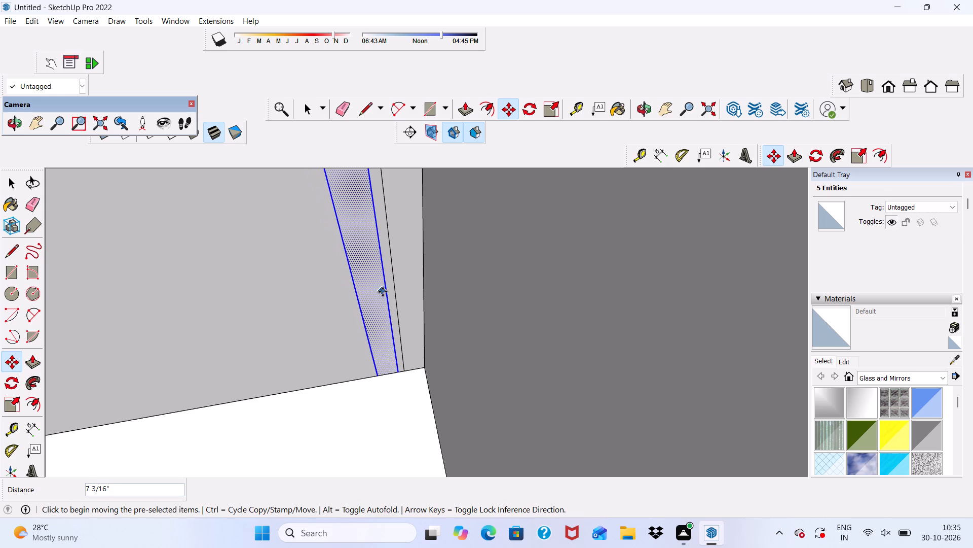
{"action": "key", "text": "shift+asterisk"}
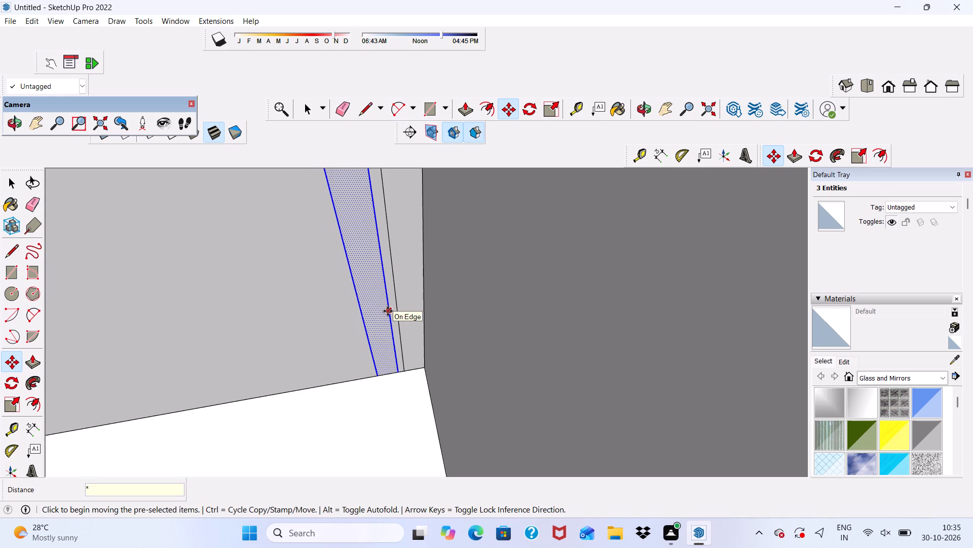
{"action": "type", "text": "15"}
{"action": "key", "text": "Return"}
Examine the spacing and coverage of the arrayed vertical strips across the upper roof's cross wall.
{"action": "scroll", "coordinate": [407, 368], "scroll_direction": "down", "scroll_amount": 3}
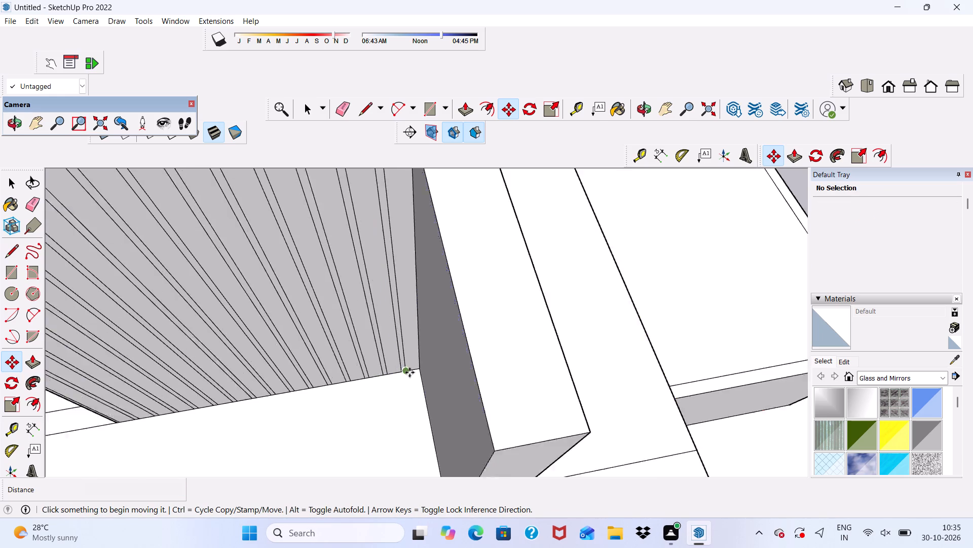
{"action": "scroll", "coordinate": [409, 372], "scroll_direction": "down", "scroll_amount": 11}
{"action": "scroll", "coordinate": [297, 351], "scroll_direction": "up", "scroll_amount": 6}
{"action": "scroll", "coordinate": [297, 351], "scroll_direction": "down", "scroll_amount": 1}
{"action": "middle_click_drag", "start_coordinate": [297, 351], "coordinate": [295, 248]}
{"action": "scroll", "coordinate": [301, 288], "scroll_direction": "down", "scroll_amount": 4}
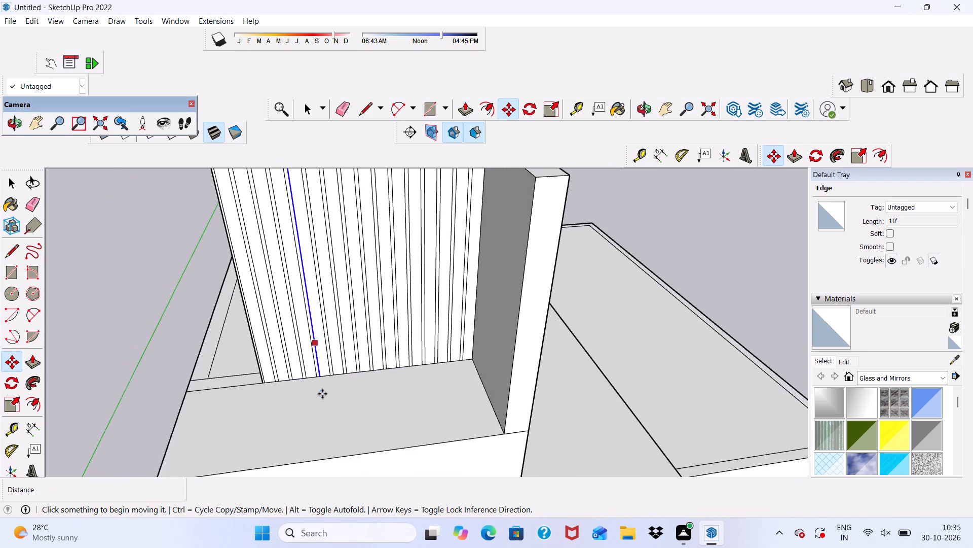
{"action": "scroll", "coordinate": [322, 394], "scroll_direction": "down", "scroll_amount": 2}
{"action": "middle_click_drag", "start_coordinate": [345, 342], "coordinate": [420, 318]}
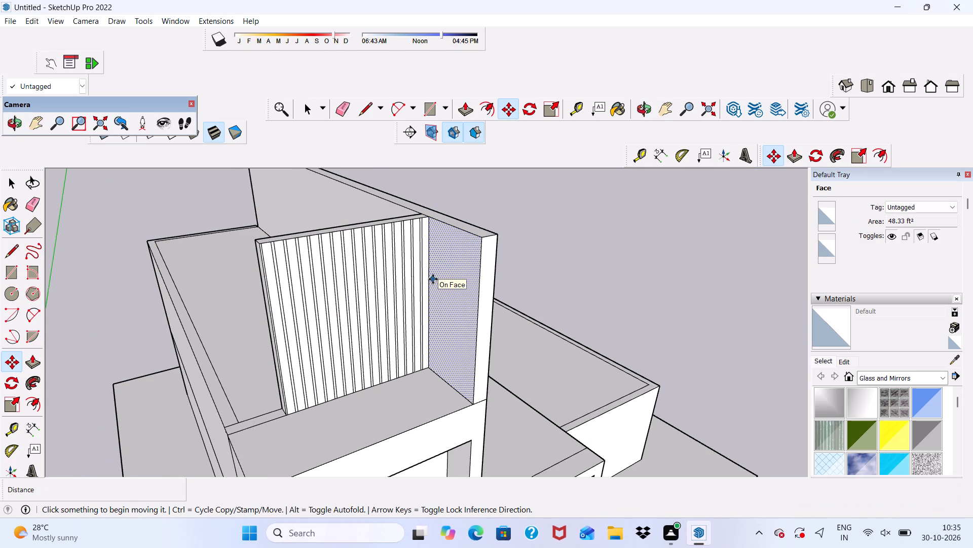
{"action": "key", "text": "space"}
{"action": "key", "text": "0"}
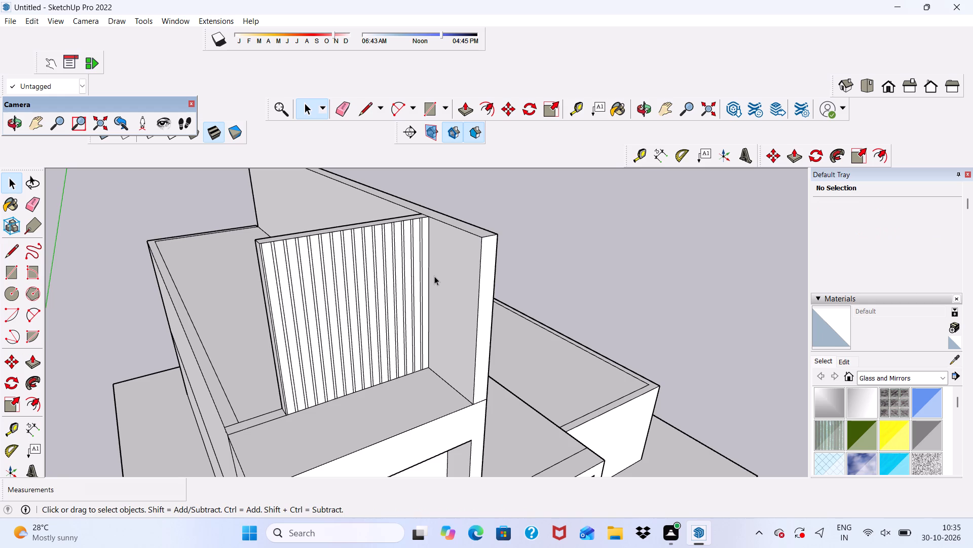
{"action": "scroll", "coordinate": [434, 276], "scroll_direction": "up", "scroll_amount": 3}
{"action": "key", "text": "space"}
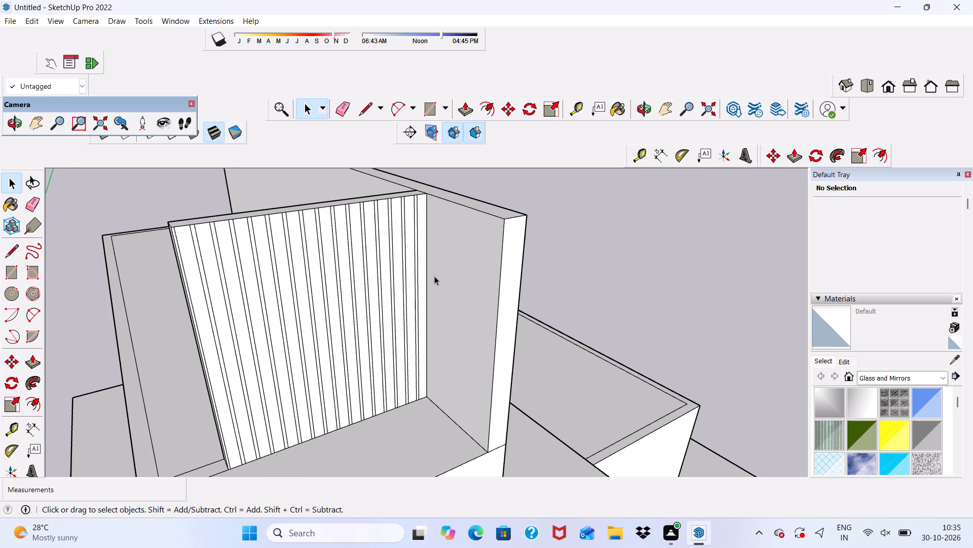
{"action": "scroll", "coordinate": [434, 276], "scroll_direction": "up", "scroll_amount": 3}
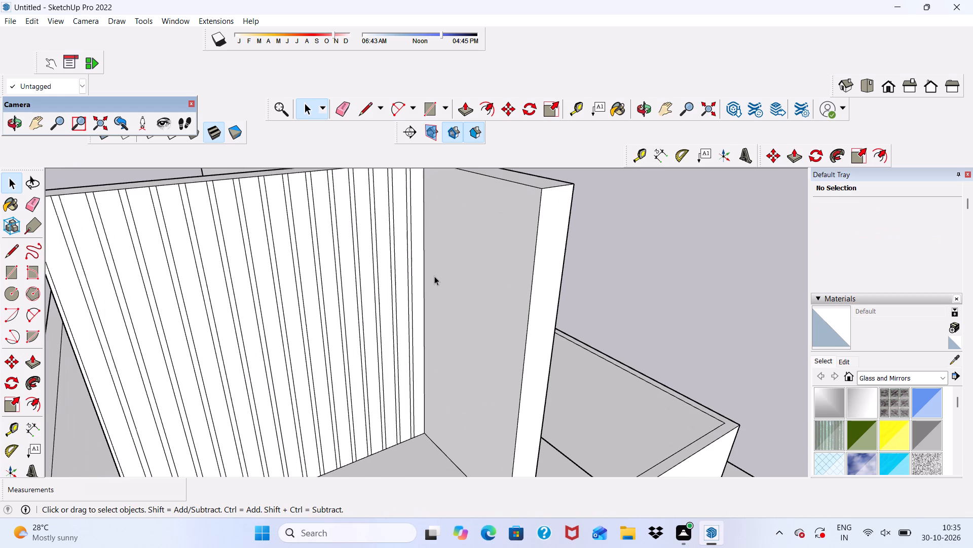
{"action": "middle_click_drag", "start_coordinate": [434, 276], "coordinate": [333, 166]}
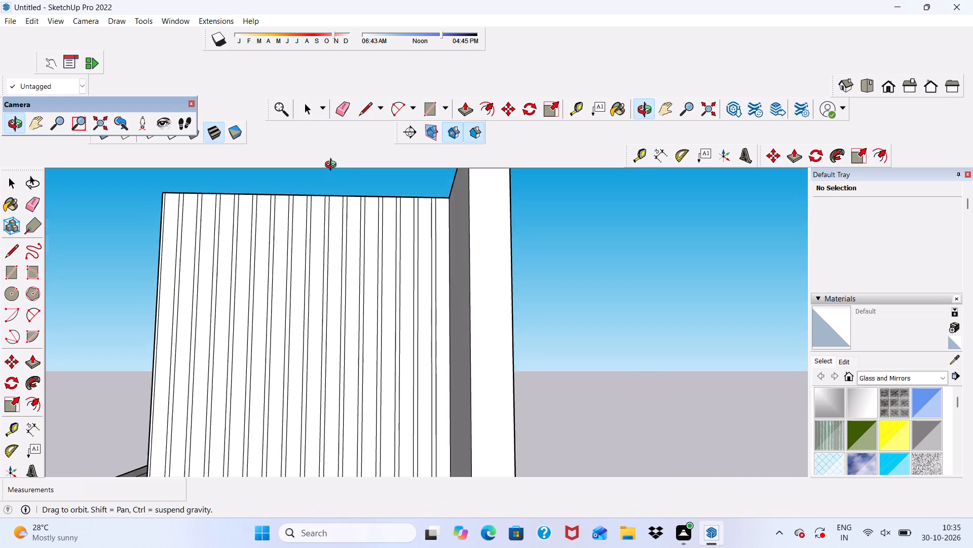
{"action": "middle_click_drag", "start_coordinate": [333, 166], "coordinate": [342, 296]}
{"action": "scroll", "coordinate": [423, 211], "scroll_direction": "up", "scroll_amount": 4}
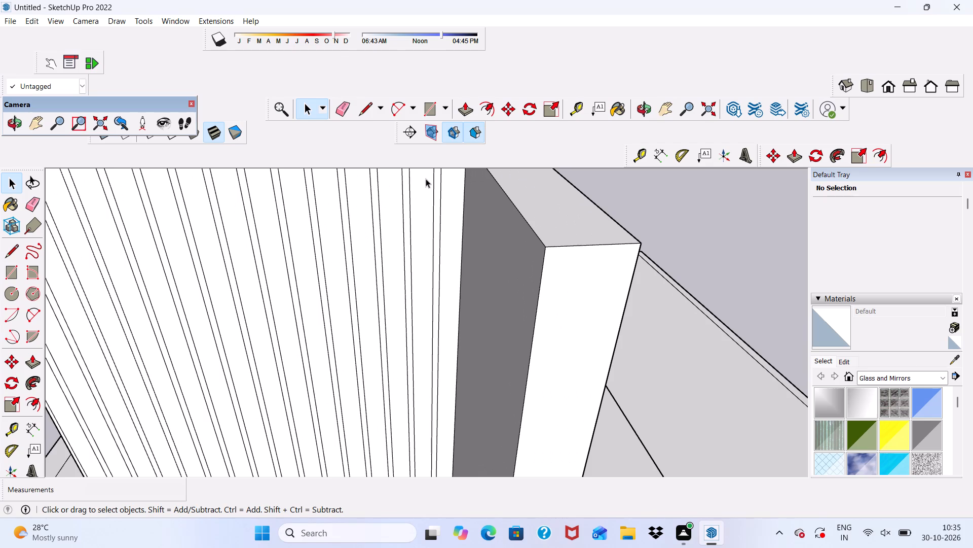
{"action": "type", "text": "//"}
Pull the first vertical strip, against the side wall, out 3" from the cross wall.
{"action": "scroll", "coordinate": [407, 257], "scroll_direction": "down", "scroll_amount": 5}
{"action": "scroll", "coordinate": [458, 247], "scroll_direction": "down", "scroll_amount": 4}
{"action": "middle_click_drag", "start_coordinate": [453, 248], "coordinate": [519, 205]}
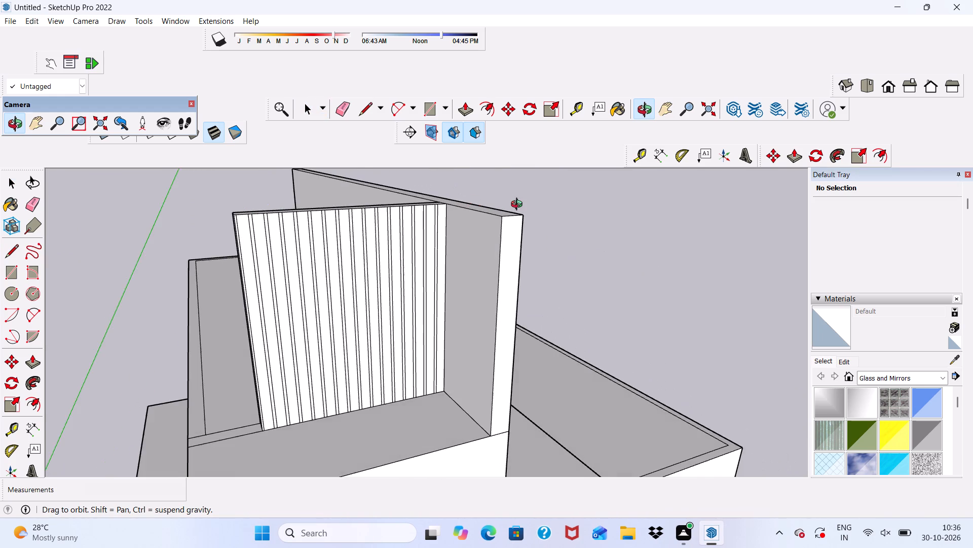
{"action": "middle_click_drag", "start_coordinate": [519, 205], "coordinate": [520, 208]}
{"action": "scroll", "coordinate": [445, 196], "scroll_direction": "up", "scroll_amount": 6}
{"action": "scroll", "coordinate": [415, 290], "scroll_direction": "down", "scroll_amount": 6}
{"action": "scroll", "coordinate": [386, 359], "scroll_direction": "up", "scroll_amount": 6}
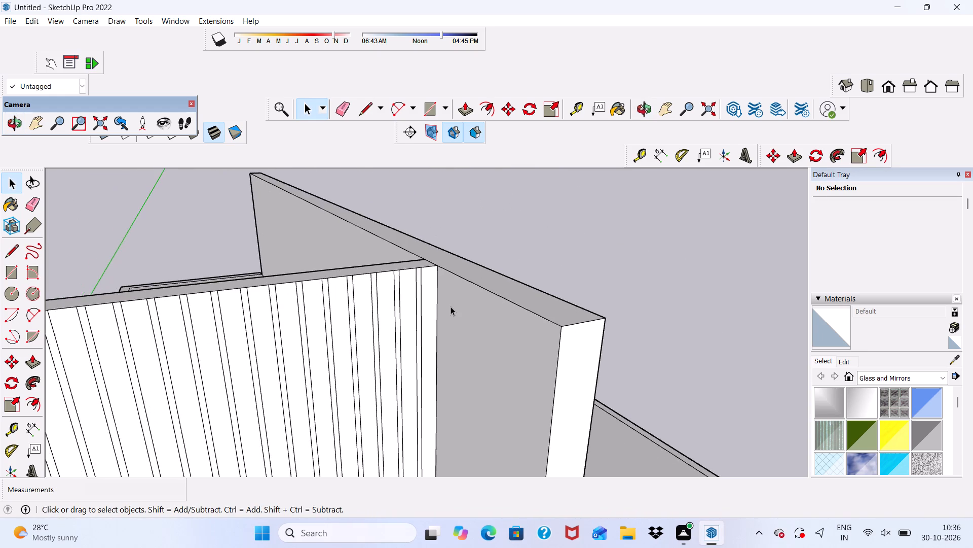
{"action": "scroll", "coordinate": [451, 306], "scroll_direction": "up", "scroll_amount": 8}
{"action": "left_click", "coordinate": [391, 275]}
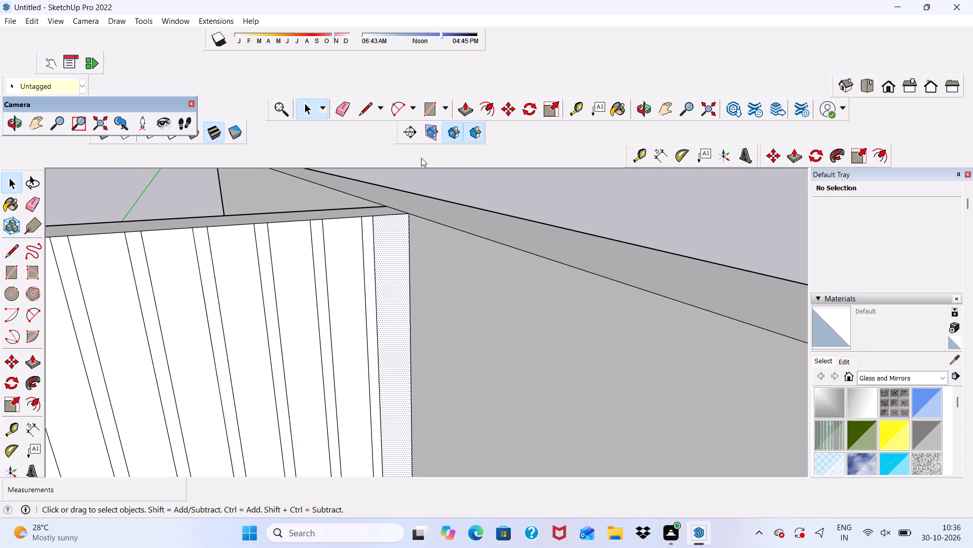
{"action": "left_click", "coordinate": [469, 104]}
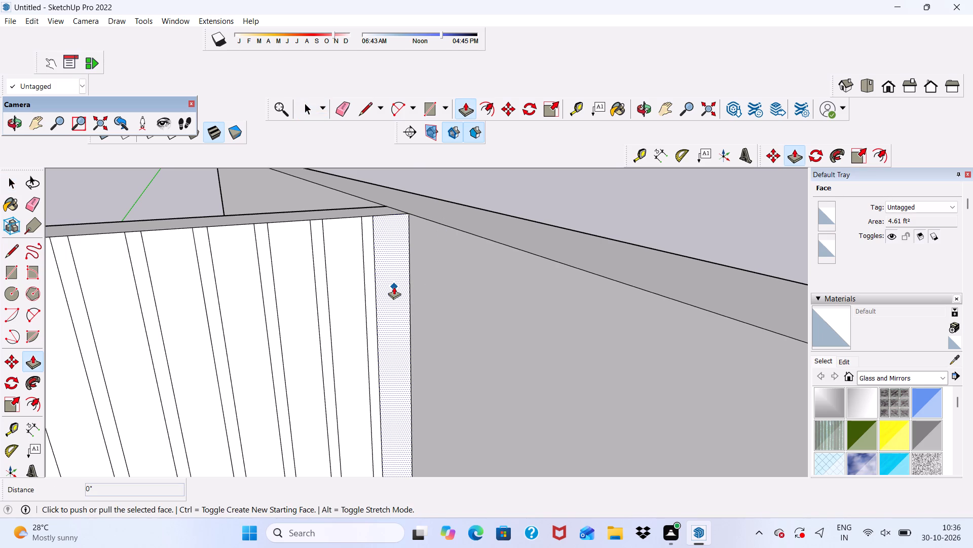
{"action": "left_click", "coordinate": [394, 287]}
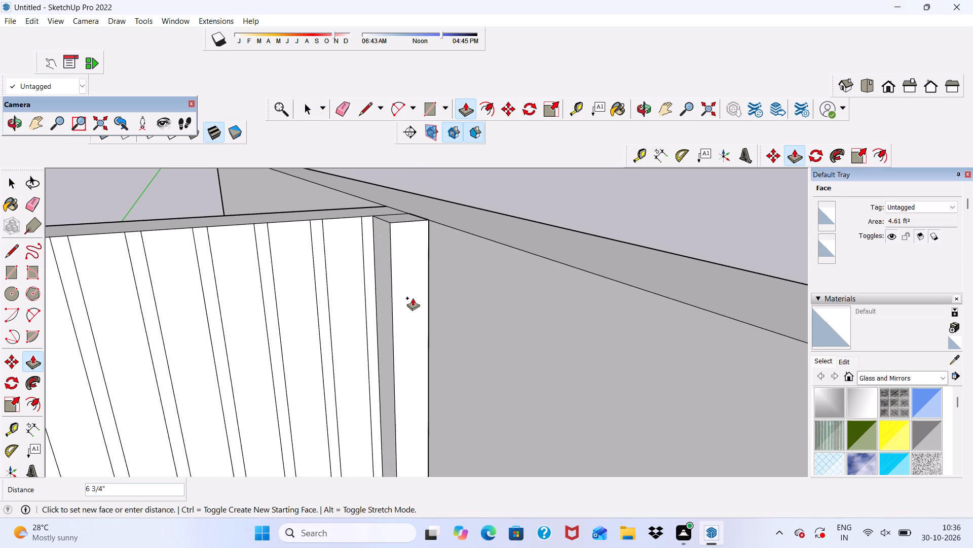
{"action": "key", "text": "3"}
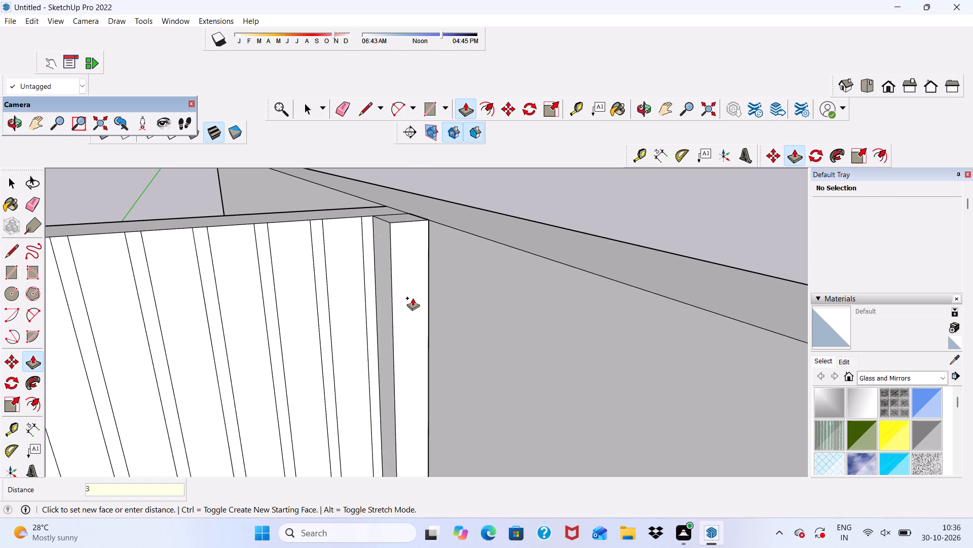
{"action": "key", "text": "shift+quotedbl"}
{"action": "key", "text": "Return"}
{"action": "scroll", "coordinate": [413, 298], "scroll_direction": "down", "scroll_amount": 3}
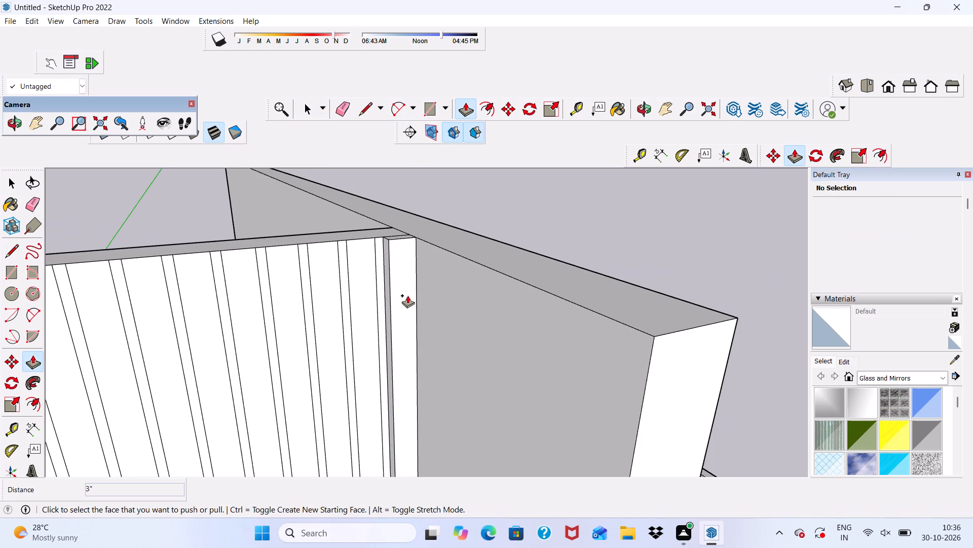
Pull the second, third and fourth vertical strips from the side wall out 3" to match the first strip.
{"action": "left_click", "coordinate": [360, 267]}
{"action": "scroll", "coordinate": [400, 216], "scroll_direction": "up", "scroll_amount": 2}
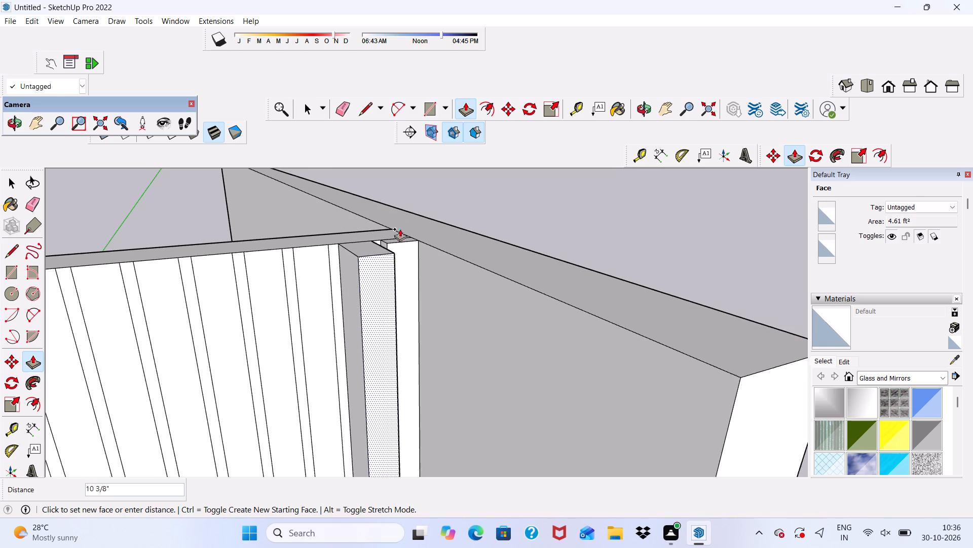
{"action": "scroll", "coordinate": [400, 229], "scroll_direction": "up", "scroll_amount": 3}
{"action": "left_click", "coordinate": [382, 297]}
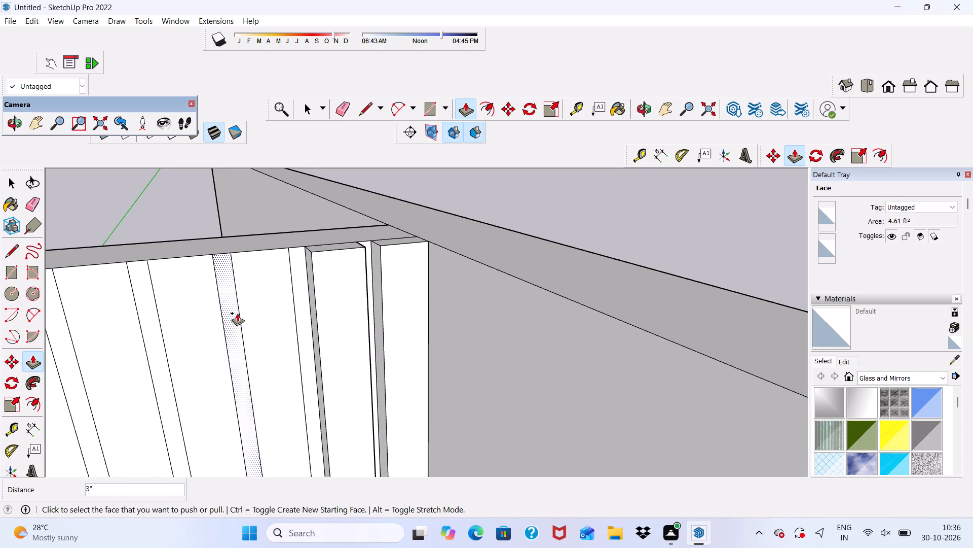
{"action": "left_click", "coordinate": [251, 317]}
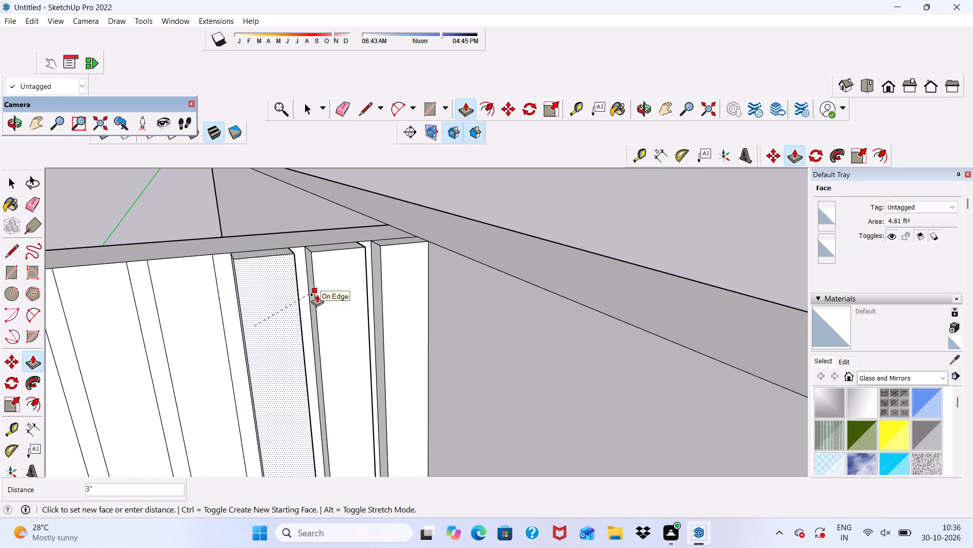
{"action": "left_click", "coordinate": [319, 322]}
{"action": "scroll", "coordinate": [369, 245], "scroll_direction": "down", "scroll_amount": 6}
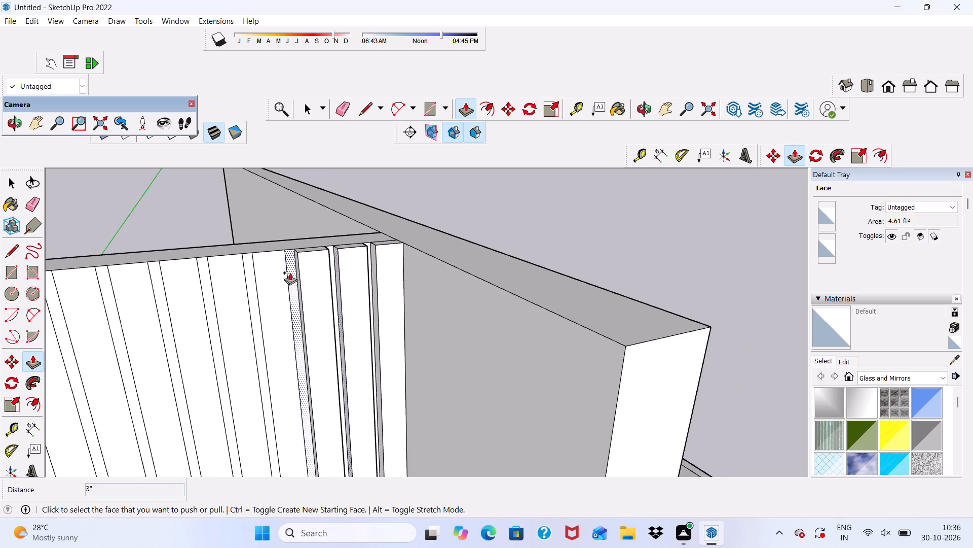
{"action": "middle_click_drag", "start_coordinate": [276, 266], "coordinate": [270, 325]}
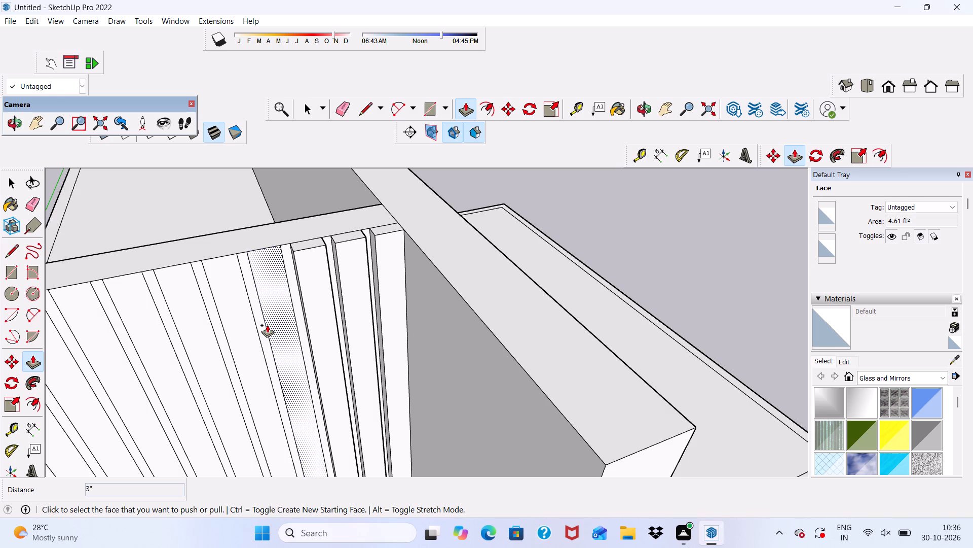
{"action": "scroll", "coordinate": [288, 310], "scroll_direction": "up", "scroll_amount": 2}
{"action": "left_click", "coordinate": [282, 313]}
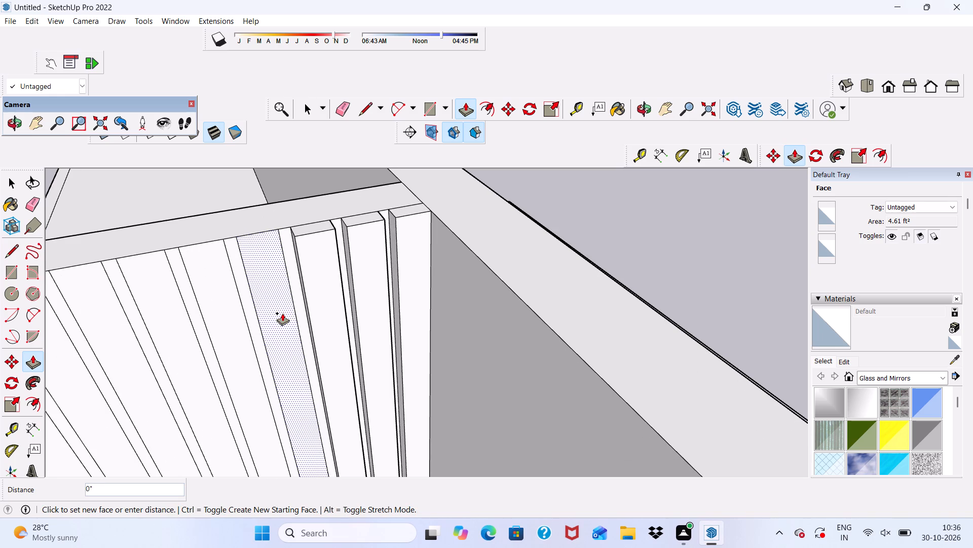
{"action": "scroll", "coordinate": [307, 277], "scroll_direction": "up", "scroll_amount": 1}
{"action": "left_click", "coordinate": [307, 299]}
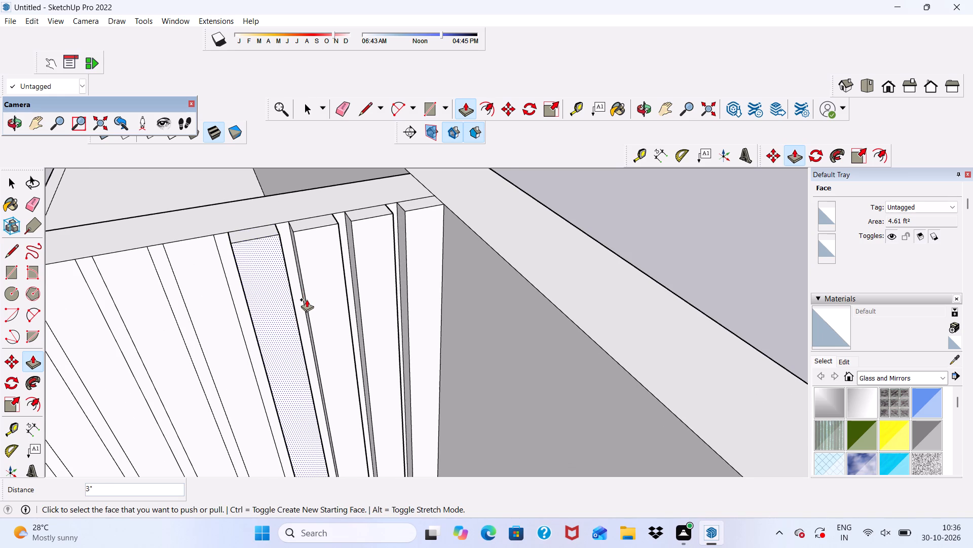
Pull the fifth, sixth and seventh vertical strips from the side wall out 3" to match the others.
{"action": "scroll", "coordinate": [307, 299], "scroll_direction": "down", "scroll_amount": 6}
{"action": "scroll", "coordinate": [379, 253], "scroll_direction": "down", "scroll_amount": 7}
{"action": "middle_click_drag", "start_coordinate": [462, 284], "coordinate": [429, 363]}
{"action": "scroll", "coordinate": [366, 333], "scroll_direction": "up", "scroll_amount": 6}
{"action": "scroll", "coordinate": [416, 302], "scroll_direction": "up", "scroll_amount": 9}
{"action": "left_click", "coordinate": [397, 285]}
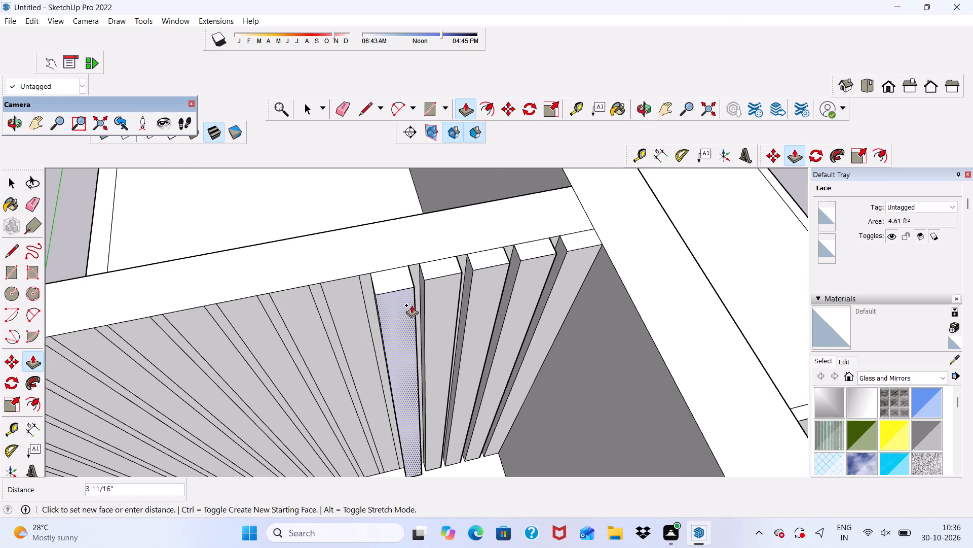
{"action": "left_click", "coordinate": [427, 301]}
{"action": "left_click", "coordinate": [353, 309]}
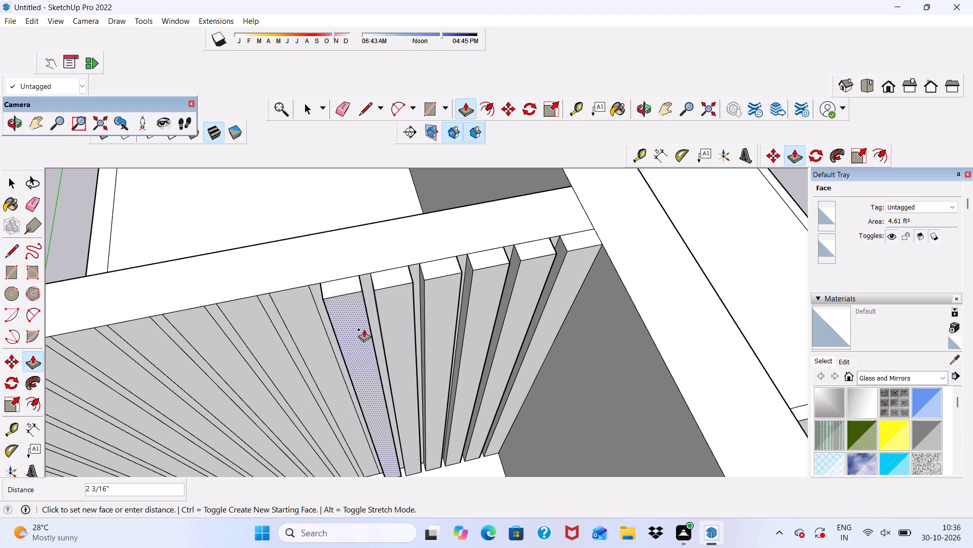
{"action": "left_click", "coordinate": [382, 317]}
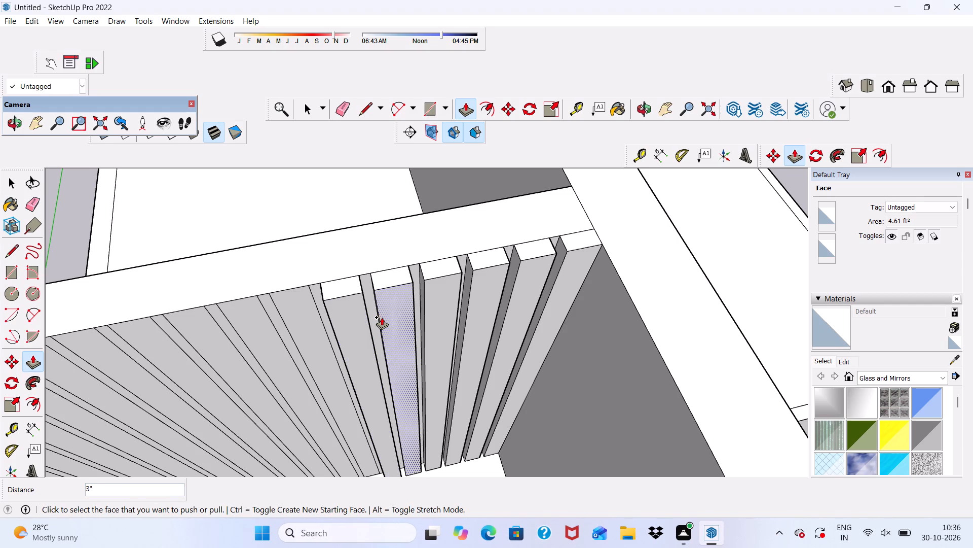
{"action": "left_click", "coordinate": [302, 320]}
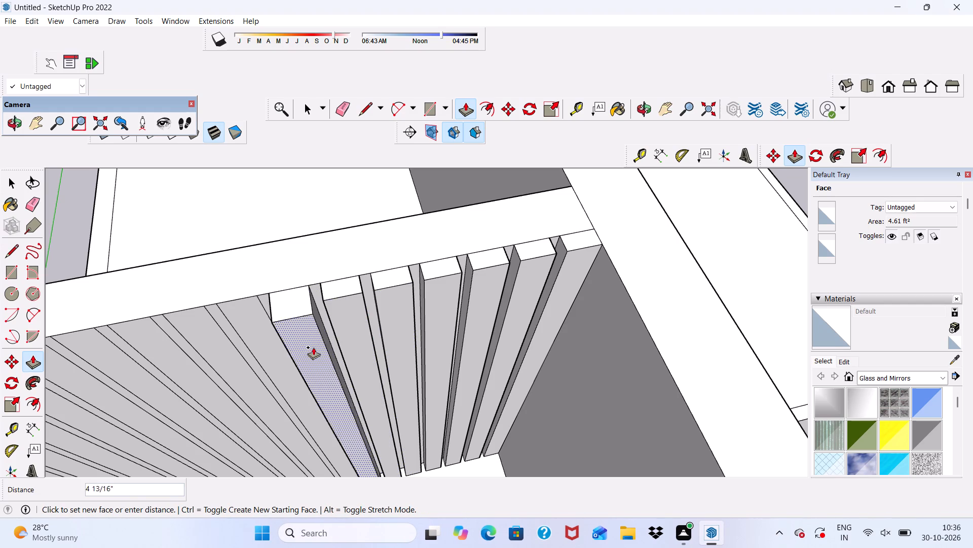
{"action": "left_click", "coordinate": [336, 329]}
{"action": "scroll", "coordinate": [400, 225], "scroll_direction": "down", "scroll_amount": 2}
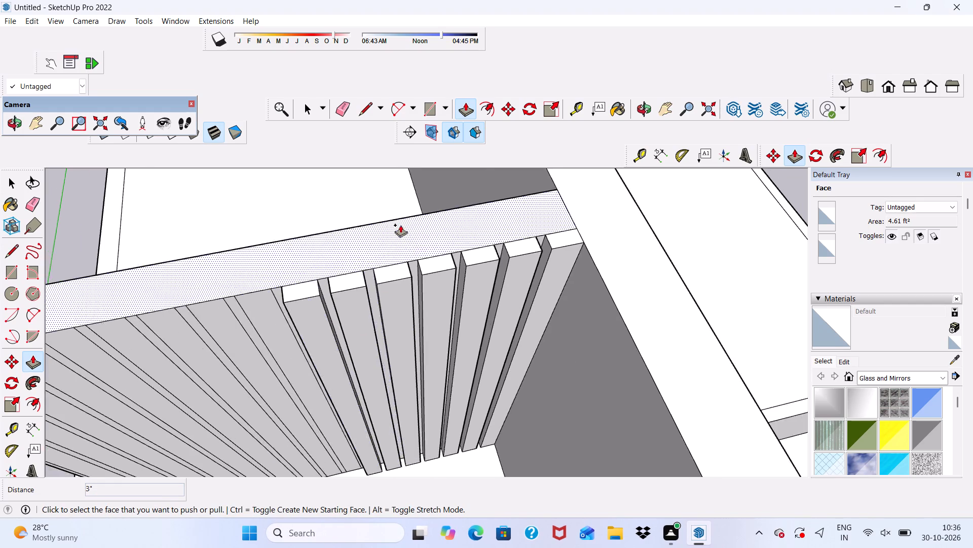
{"action": "scroll", "coordinate": [400, 225], "scroll_direction": "down", "scroll_amount": 6}
{"action": "middle_click_drag", "start_coordinate": [430, 265], "coordinate": [445, 173]}
{"action": "scroll", "coordinate": [445, 173], "scroll_direction": "up", "scroll_amount": 1}
{"action": "scroll", "coordinate": [445, 179], "scroll_direction": "down", "scroll_amount": 9}
{"action": "middle_click_drag", "start_coordinate": [498, 288], "coordinate": [494, 289]}
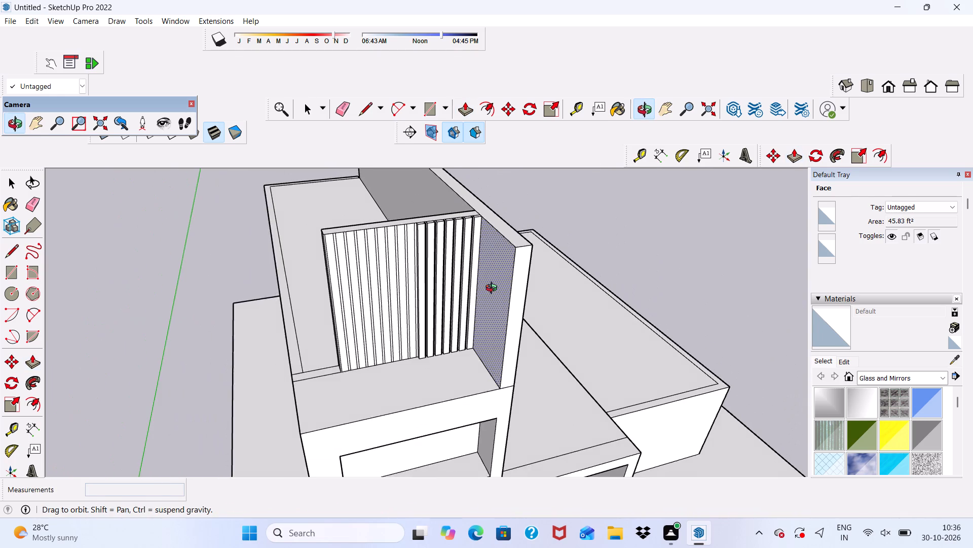
Pull the eighth, ninth and tenth vertical strips from the side wall out 3" to match the others.
{"action": "middle_click_drag", "start_coordinate": [494, 289], "coordinate": [400, 226]}
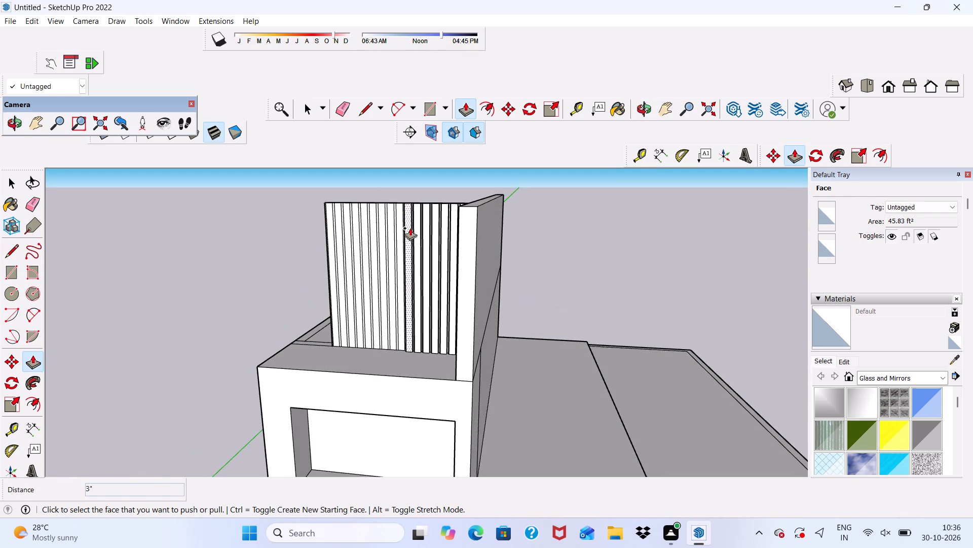
{"action": "middle_click_drag", "start_coordinate": [410, 231], "coordinate": [487, 257]}
{"action": "scroll", "coordinate": [339, 201], "scroll_direction": "up", "scroll_amount": 3}
{"action": "scroll", "coordinate": [414, 235], "scroll_direction": "up", "scroll_amount": 1}
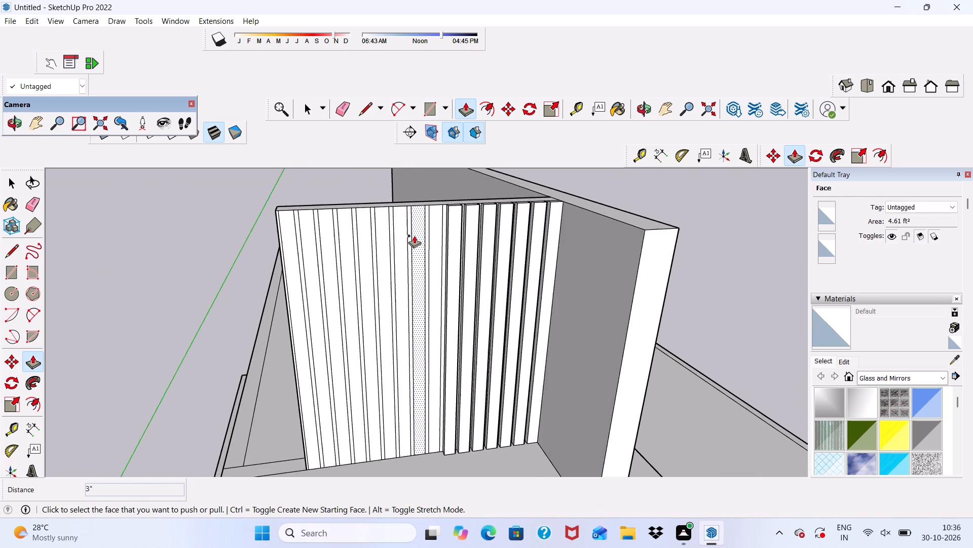
{"action": "scroll", "coordinate": [454, 237], "scroll_direction": "up", "scroll_amount": 3}
{"action": "left_click", "coordinate": [432, 210]}
{"action": "scroll", "coordinate": [452, 200], "scroll_direction": "up", "scroll_amount": 2}
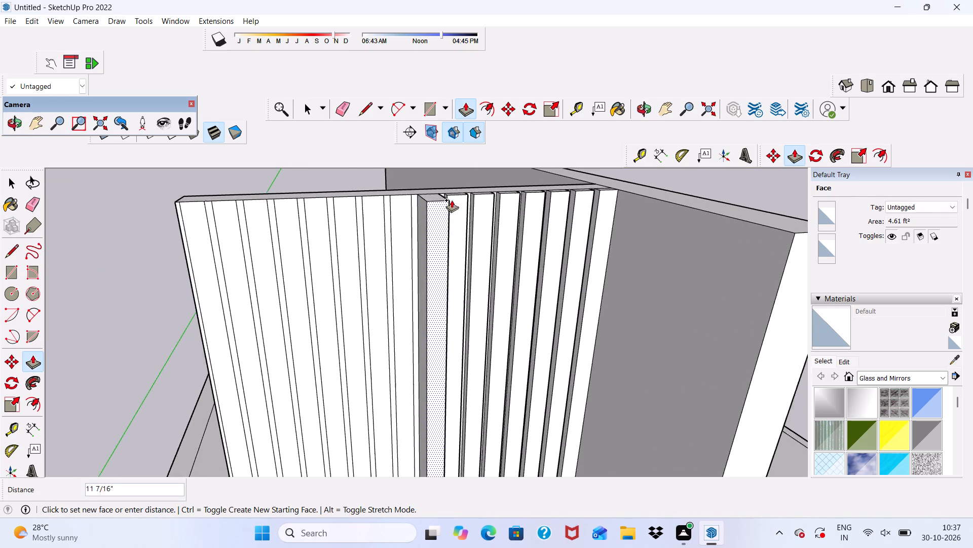
{"action": "scroll", "coordinate": [452, 200], "scroll_direction": "up", "scroll_amount": 9}
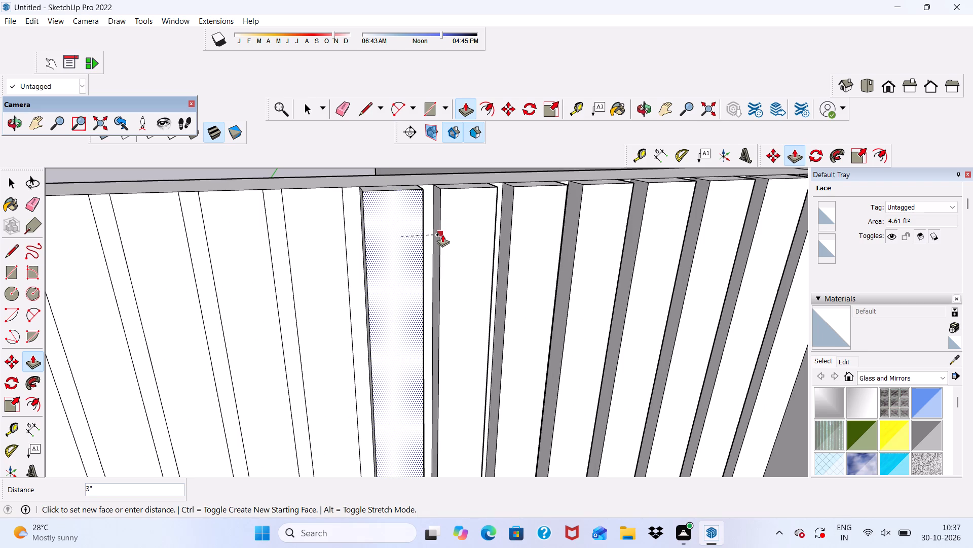
{"action": "left_click", "coordinate": [442, 234]}
{"action": "left_click", "coordinate": [314, 241]}
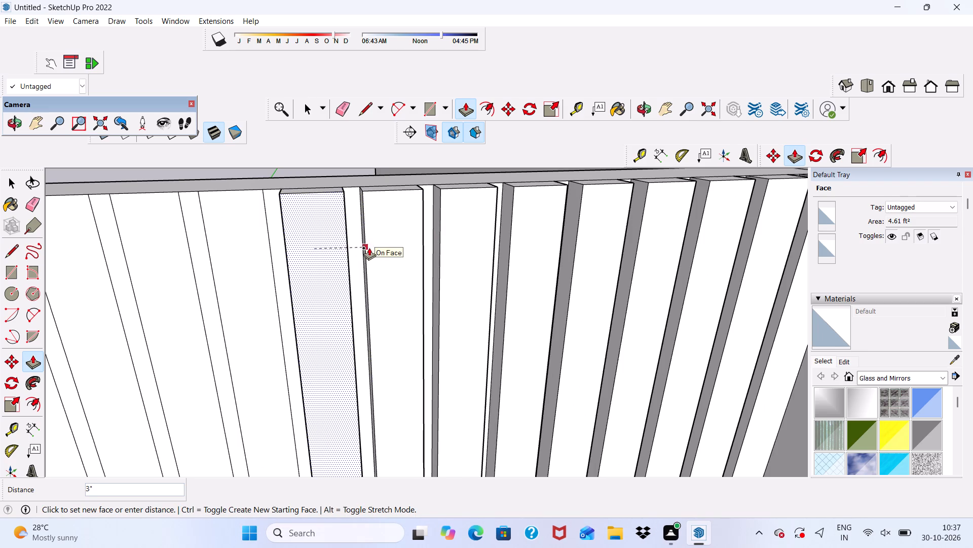
{"action": "left_click", "coordinate": [369, 258]}
{"action": "left_click", "coordinate": [258, 261]}
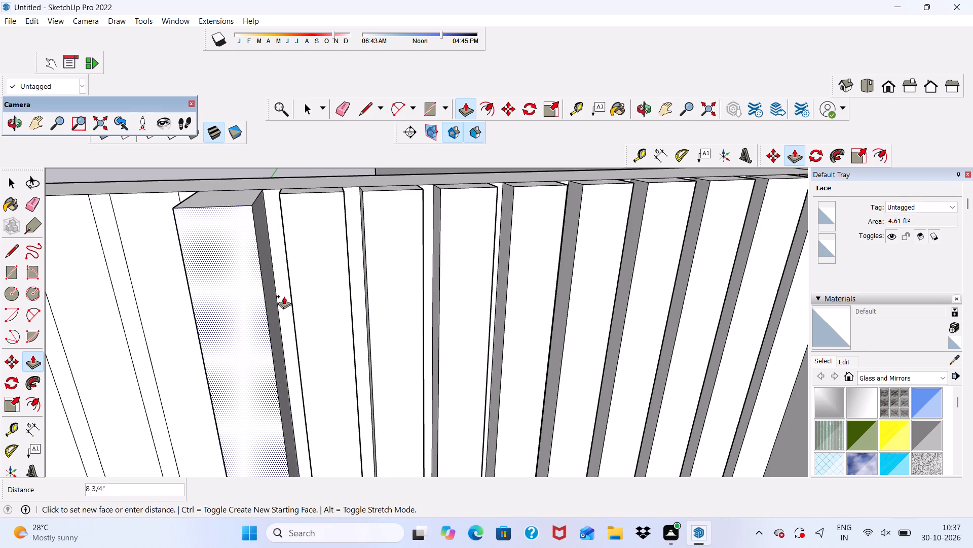
{"action": "left_click", "coordinate": [294, 291]}
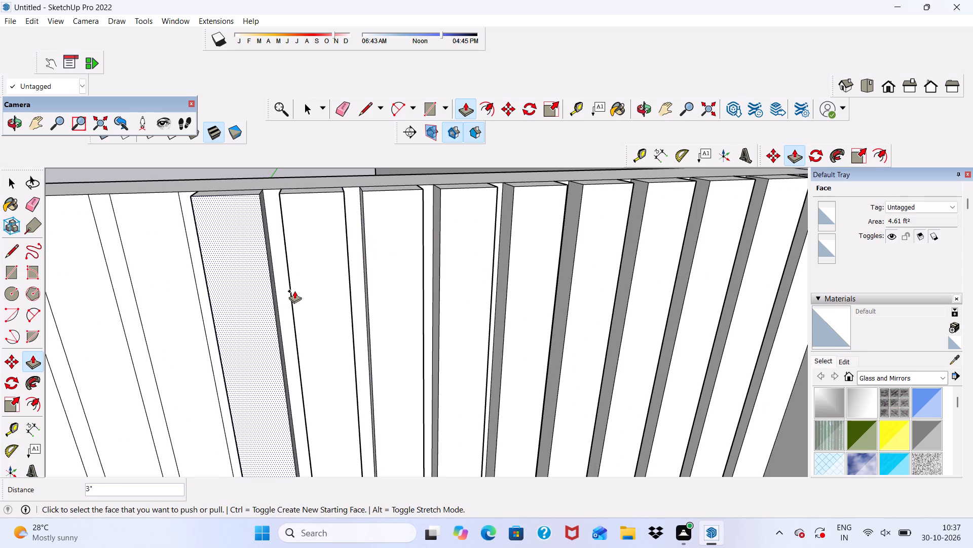
Pull the eleventh, twelfth and thirteenth vertical strips from the side wall out 3" to match the others.
{"action": "scroll", "coordinate": [365, 217], "scroll_direction": "down", "scroll_amount": 16}
{"action": "scroll", "coordinate": [346, 241], "scroll_direction": "up", "scroll_amount": 4}
{"action": "scroll", "coordinate": [396, 247], "scroll_direction": "up", "scroll_amount": 4}
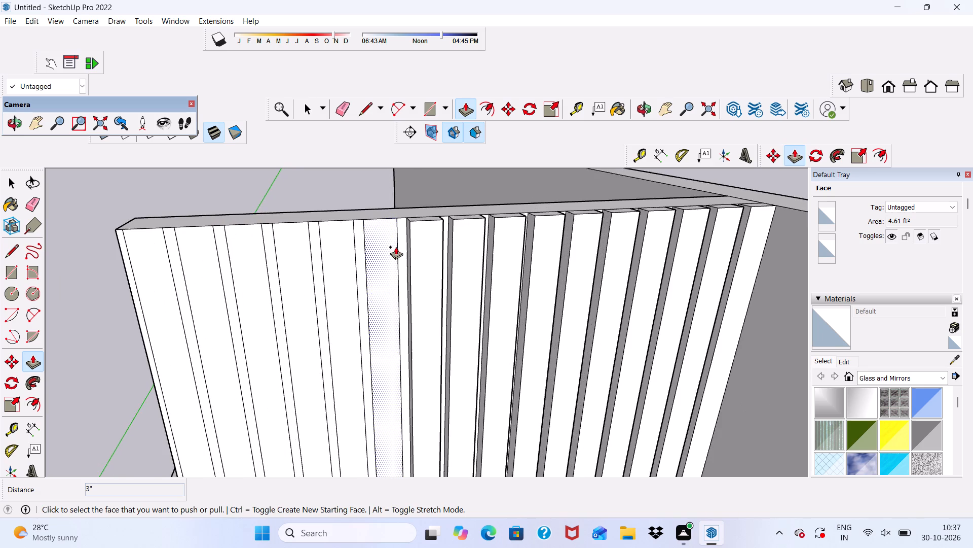
{"action": "scroll", "coordinate": [396, 247], "scroll_direction": "up", "scroll_amount": 5}
{"action": "left_click", "coordinate": [387, 245]}
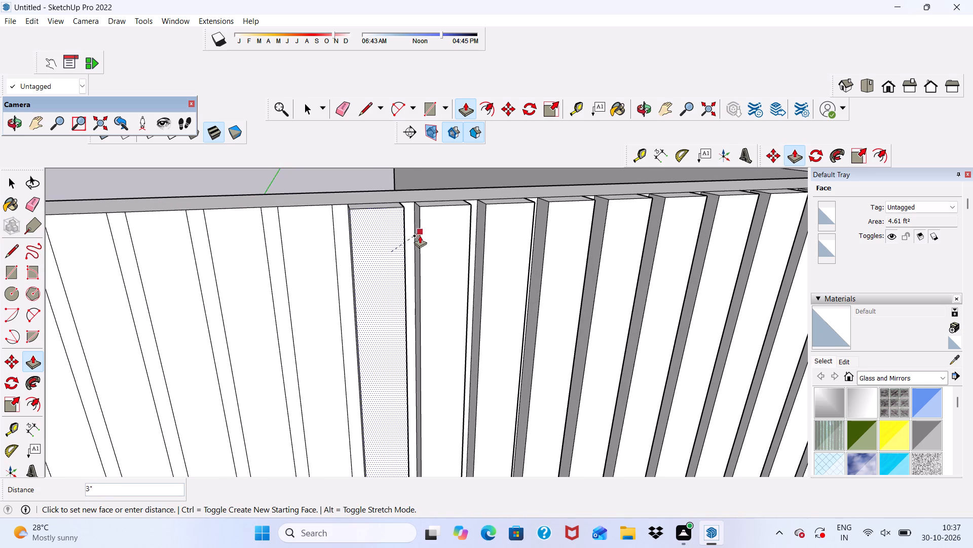
{"action": "left_click", "coordinate": [419, 240]}
{"action": "left_click", "coordinate": [305, 247]}
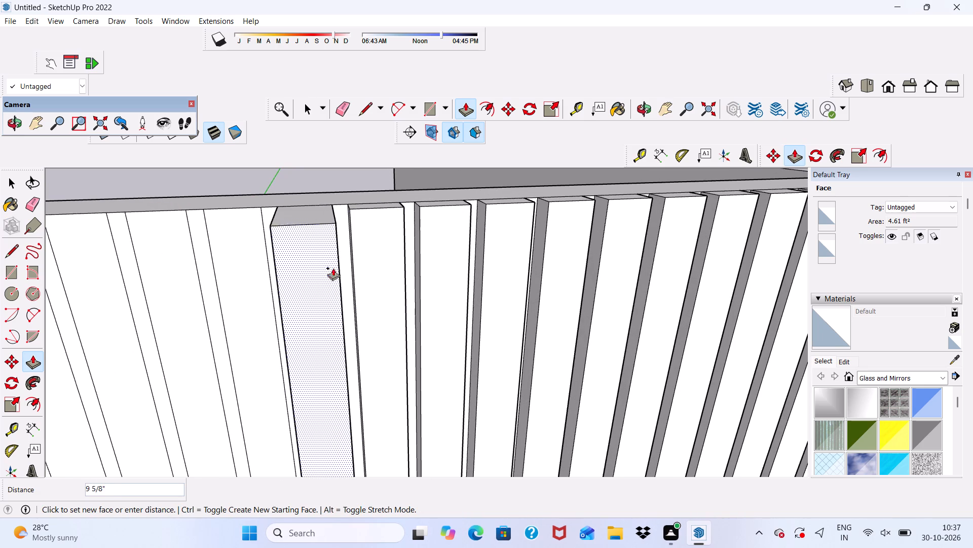
{"action": "left_click", "coordinate": [354, 255]}
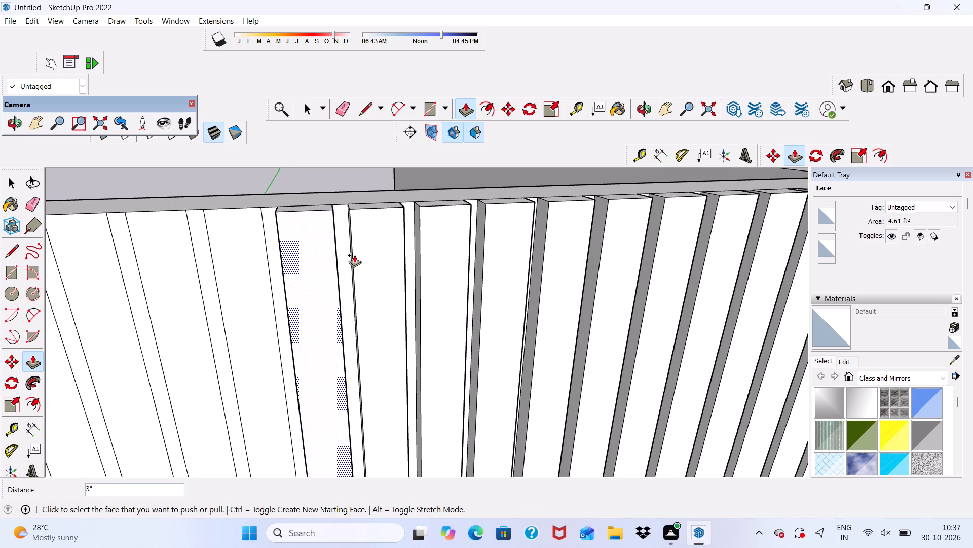
{"action": "scroll", "coordinate": [267, 247], "scroll_direction": "up", "scroll_amount": 2}
{"action": "left_click", "coordinate": [248, 240]}
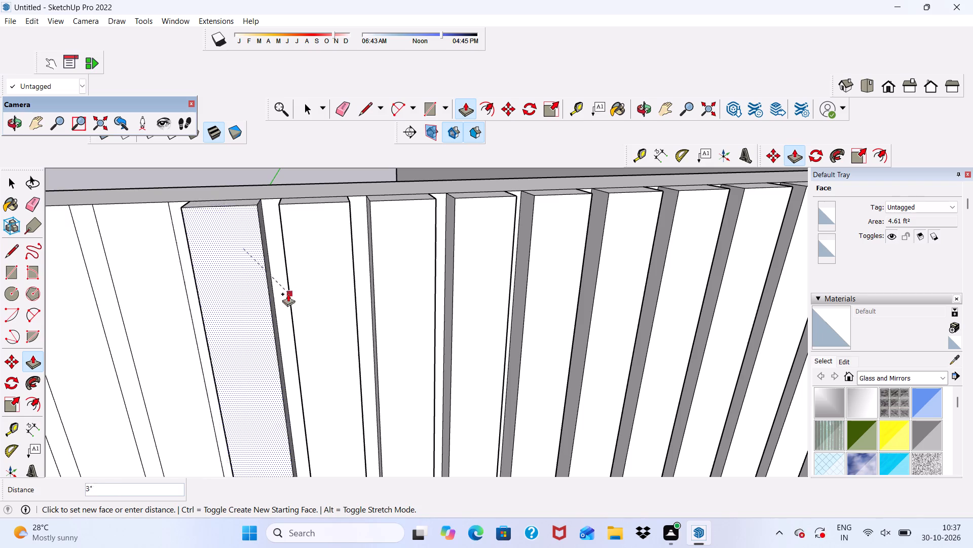
{"action": "left_click", "coordinate": [287, 287]}
Pull the last three vertical strips, at the cross wall's free end, out 3" to match the others.
{"action": "left_click", "coordinate": [150, 259]}
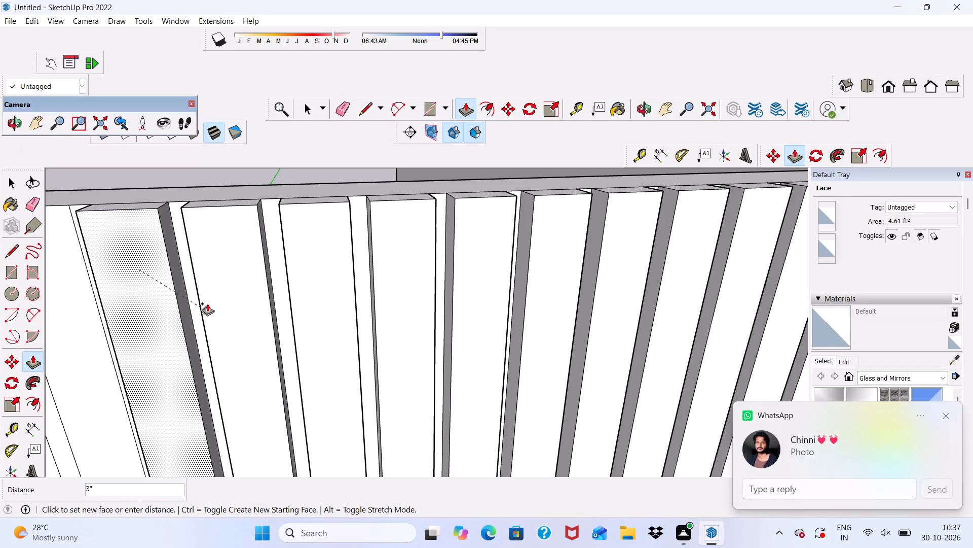
{"action": "scroll", "coordinate": [207, 278], "scroll_direction": "down", "scroll_amount": 5}
{"action": "middle_click_drag", "start_coordinate": [216, 297], "coordinate": [332, 327]}
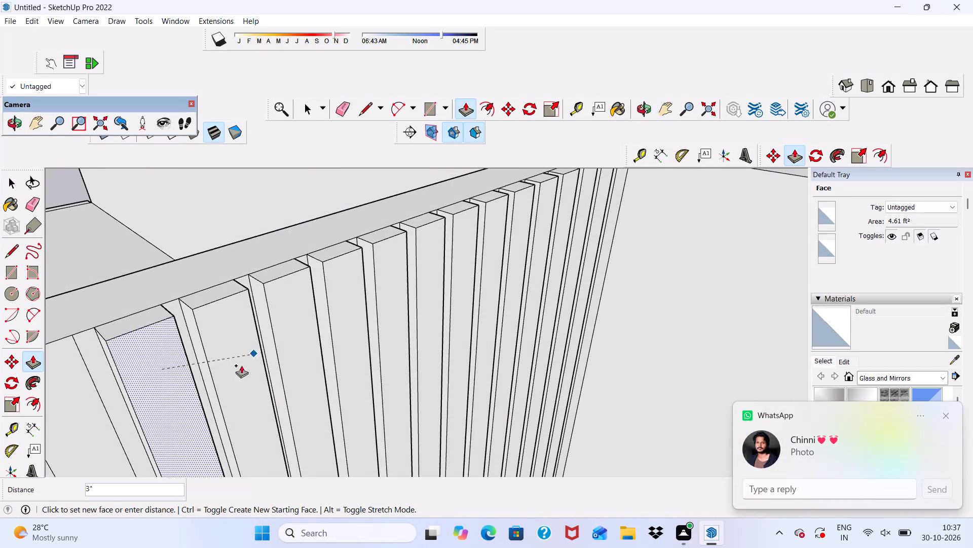
{"action": "left_click", "coordinate": [211, 378]}
{"action": "scroll", "coordinate": [245, 318], "scroll_direction": "down", "scroll_amount": 14}
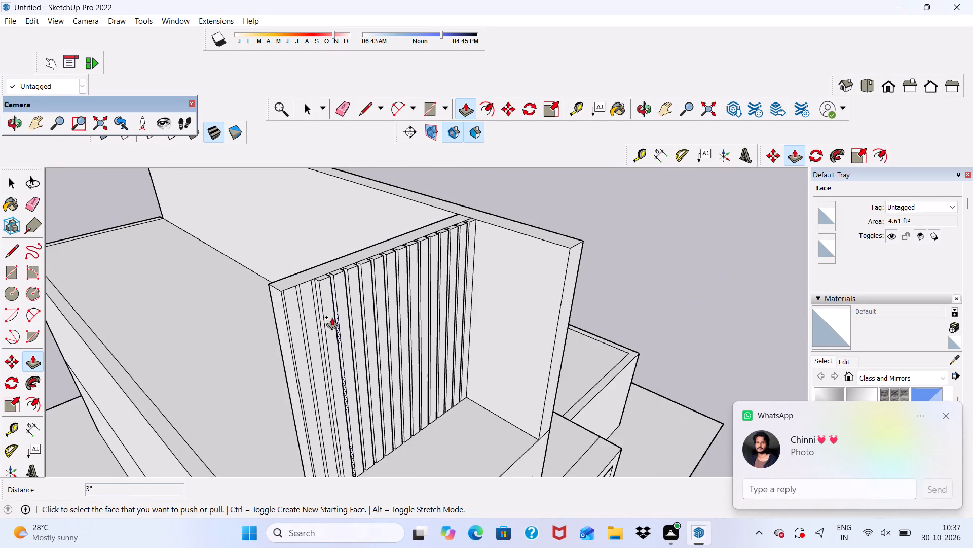
{"action": "scroll", "coordinate": [319, 295], "scroll_direction": "up", "scroll_amount": 12}
{"action": "left_click", "coordinate": [316, 289]}
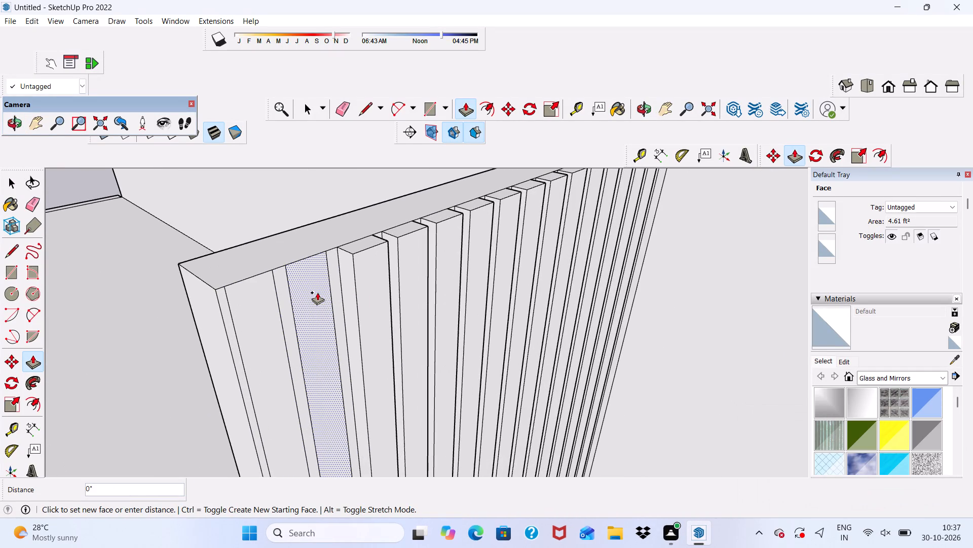
{"action": "scroll", "coordinate": [364, 292], "scroll_direction": "up", "scroll_amount": 6}
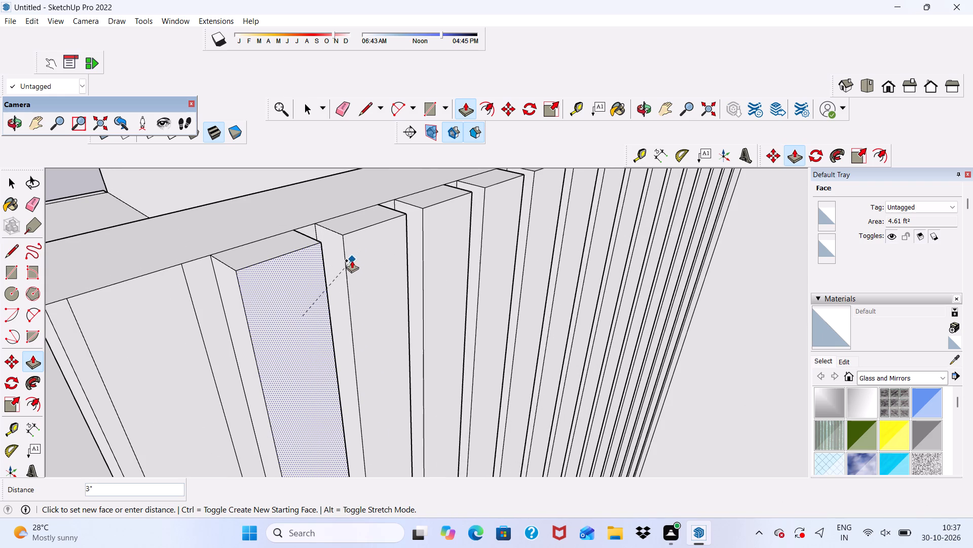
{"action": "left_click", "coordinate": [349, 275]}
{"action": "left_click", "coordinate": [173, 338]}
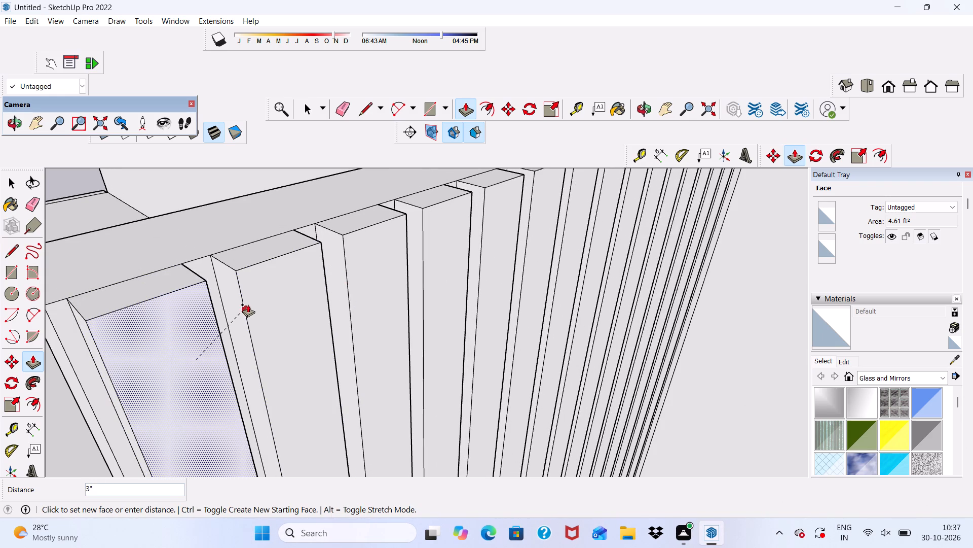
{"action": "left_click", "coordinate": [253, 344]}
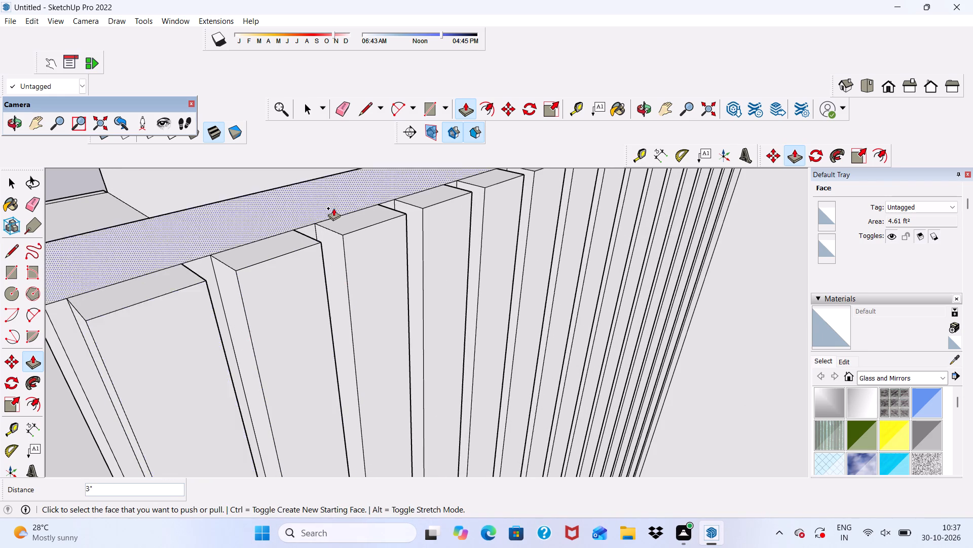
Examine the projecting vertical strips on the upper roof's cross wall together with the whole front of the building.
{"action": "scroll", "coordinate": [333, 208], "scroll_direction": "down", "scroll_amount": 20}
{"action": "scroll", "coordinate": [333, 208], "scroll_direction": "down", "scroll_amount": 1}
{"action": "scroll", "coordinate": [409, 263], "scroll_direction": "up", "scroll_amount": 1}
{"action": "scroll", "coordinate": [409, 267], "scroll_direction": "down", "scroll_amount": 5}
{"action": "middle_click_drag", "start_coordinate": [409, 338], "coordinate": [327, 248]}
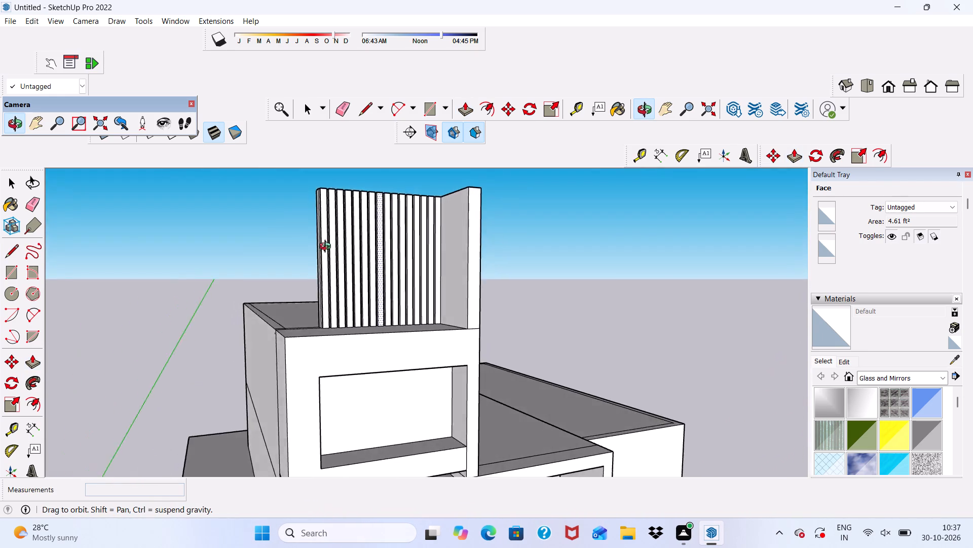
{"action": "middle_click_drag", "start_coordinate": [327, 248], "coordinate": [273, 265]}
{"action": "scroll", "coordinate": [306, 259], "scroll_direction": "down", "scroll_amount": 5}
{"action": "middle_click_drag", "start_coordinate": [348, 325], "coordinate": [342, 262]}
{"action": "key", "text": "space"}
{"action": "scroll", "coordinate": [331, 237], "scroll_direction": "up", "scroll_amount": 4}
{"action": "scroll", "coordinate": [331, 234], "scroll_direction": "down", "scroll_amount": 5}
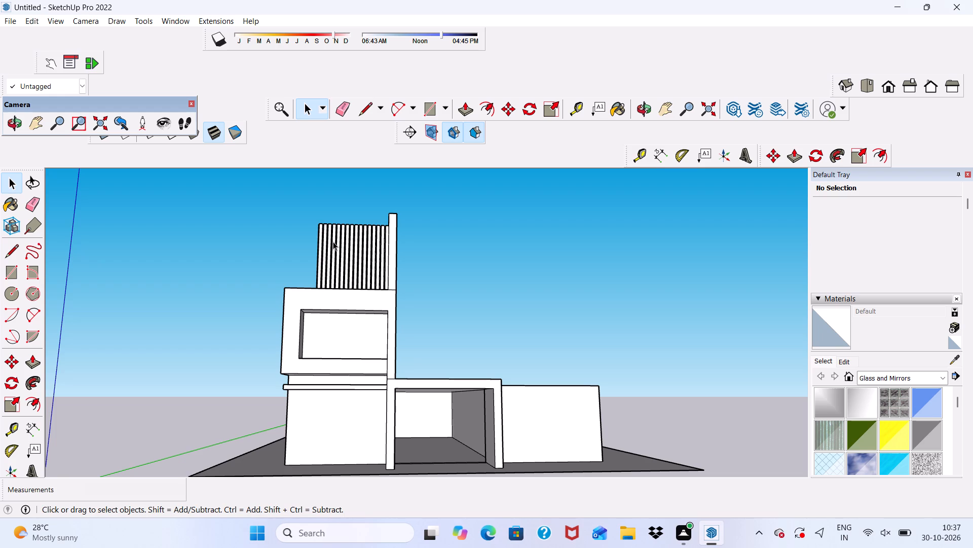
{"action": "scroll", "coordinate": [306, 40], "scroll_direction": "down", "scroll_amount": 5}
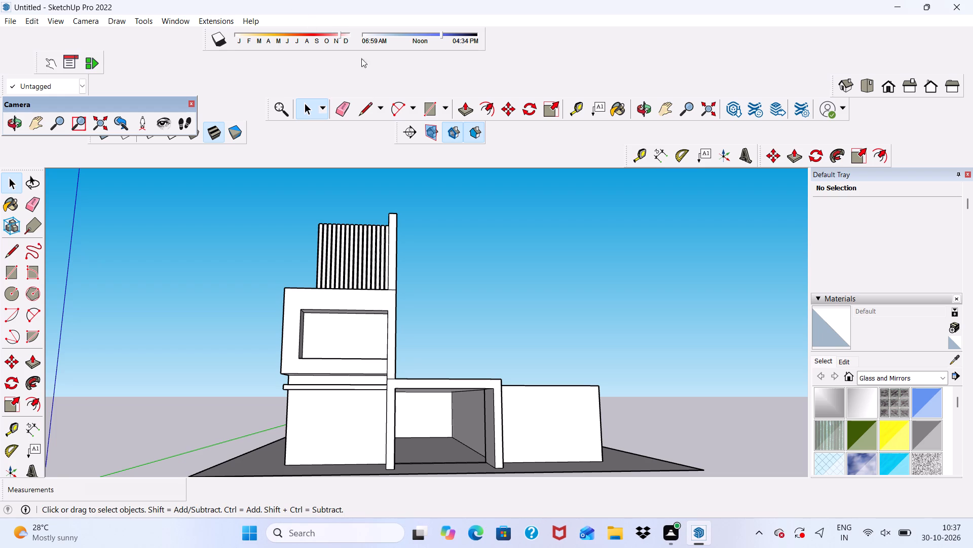
{"action": "scroll", "coordinate": [438, 292], "scroll_direction": "up", "scroll_amount": 4}
{"action": "scroll", "coordinate": [367, 244], "scroll_direction": "down", "scroll_amount": 5}
Erase the leftover horizontal and vertical seam lines on the tall side wall's outer face.
{"action": "middle_click_drag", "start_coordinate": [379, 259], "coordinate": [266, 323]}
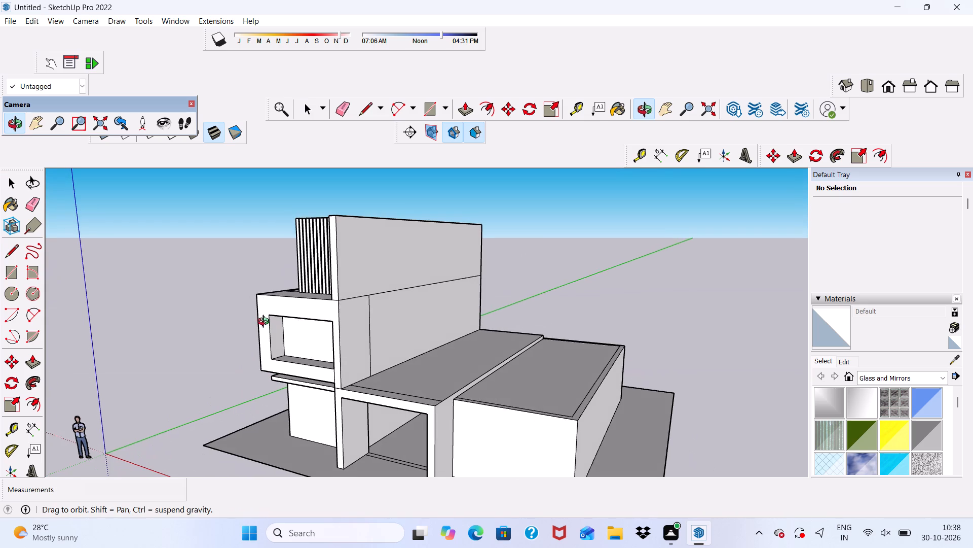
{"action": "middle_click_drag", "start_coordinate": [266, 323], "coordinate": [266, 322]}
{"action": "left_click", "coordinate": [345, 107]}
{"action": "scroll", "coordinate": [342, 295], "scroll_direction": "up", "scroll_amount": 7}
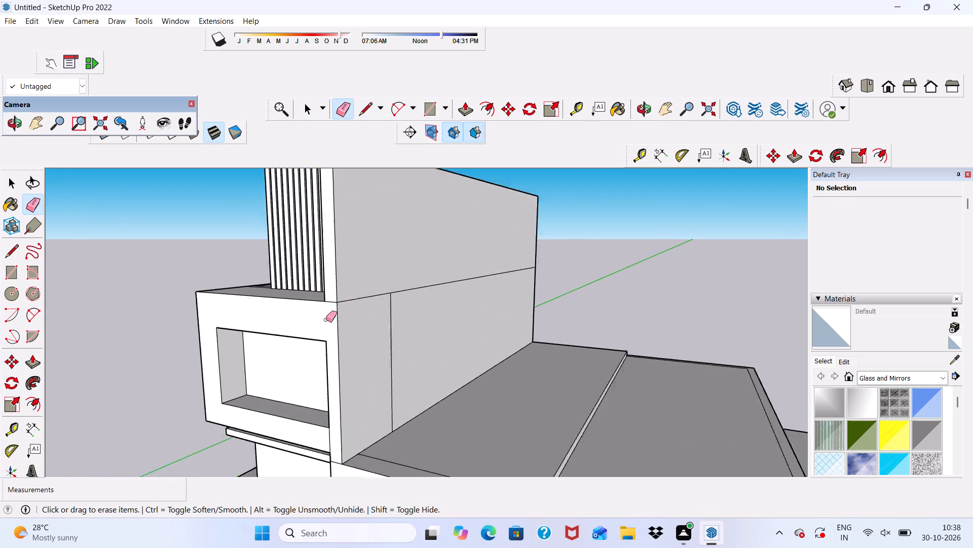
{"action": "scroll", "coordinate": [326, 320], "scroll_direction": "up", "scroll_amount": 7}
{"action": "left_click_drag", "start_coordinate": [334, 282], "coordinate": [334, 292]}
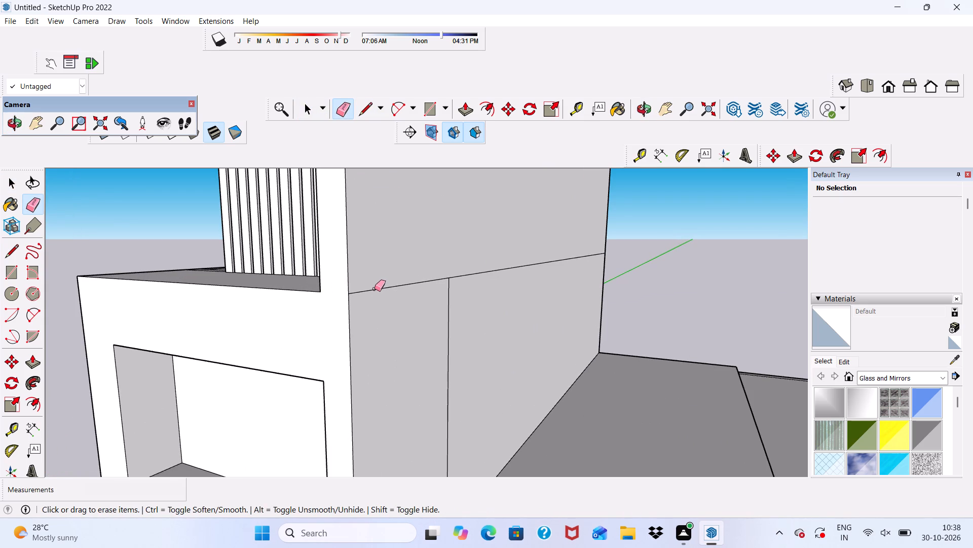
{"action": "left_click_drag", "start_coordinate": [375, 289], "coordinate": [376, 297]}
{"action": "left_click_drag", "start_coordinate": [468, 270], "coordinate": [465, 318]}
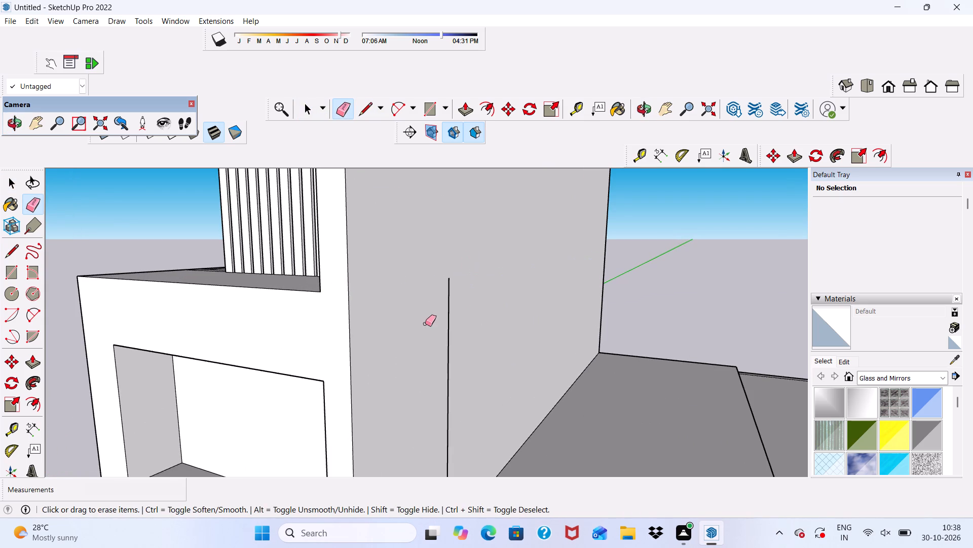
{"action": "left_click_drag", "start_coordinate": [425, 324], "coordinate": [473, 333]}
Examine the cleaned side wall and the overall building from the front and from above.
{"action": "scroll", "coordinate": [412, 245], "scroll_direction": "down", "scroll_amount": 12}
{"action": "scroll", "coordinate": [402, 323], "scroll_direction": "up", "scroll_amount": 1}
{"action": "middle_click_drag", "start_coordinate": [402, 323], "coordinate": [523, 312]}
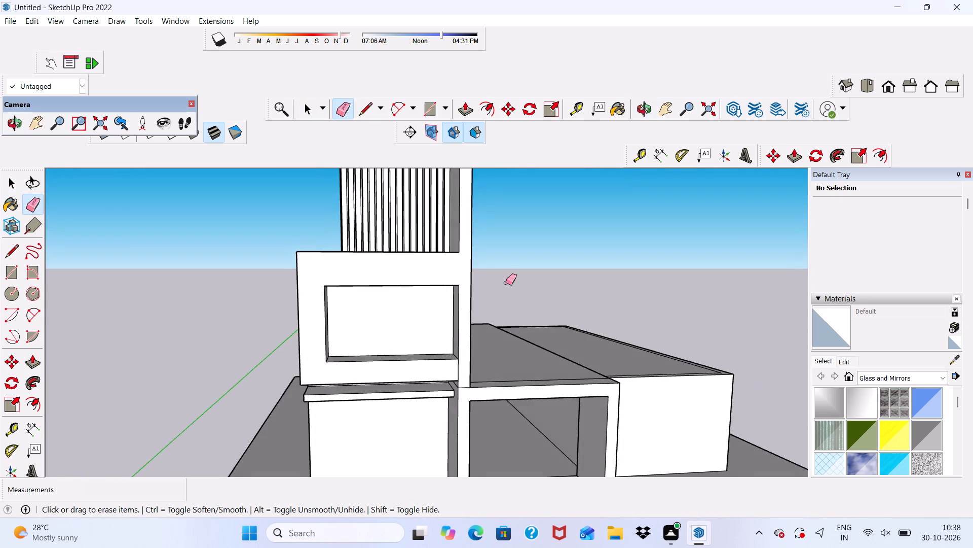
{"action": "scroll", "coordinate": [429, 301], "scroll_direction": "down", "scroll_amount": 10}
{"action": "middle_click_drag", "start_coordinate": [482, 388], "coordinate": [476, 350]}
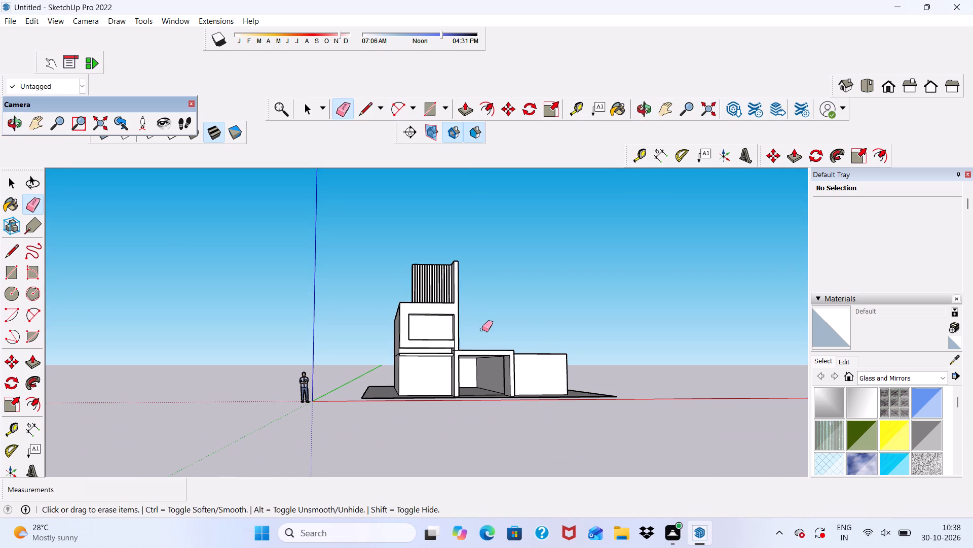
{"action": "key", "text": "space"}
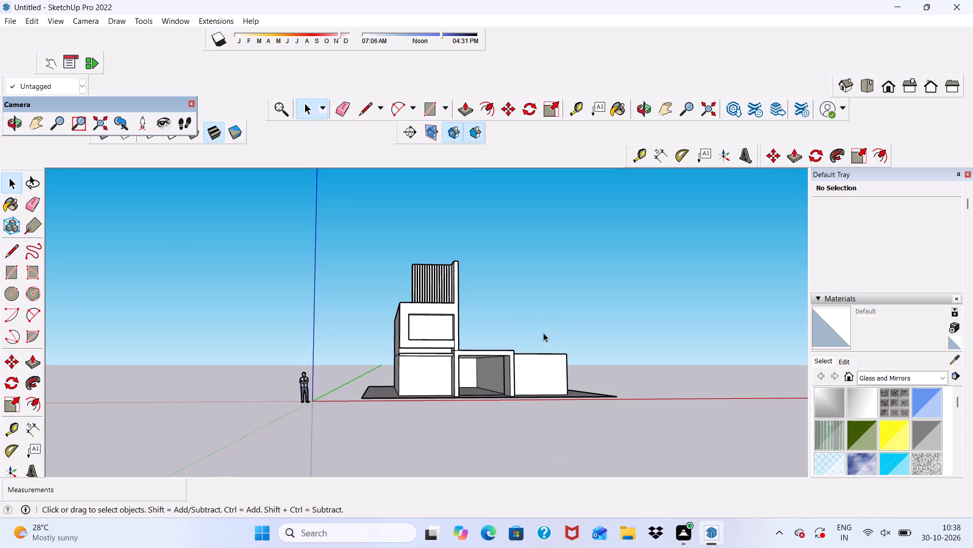
{"action": "scroll", "coordinate": [543, 333], "scroll_direction": "up", "scroll_amount": 4}
{"action": "middle_click_drag", "start_coordinate": [510, 339], "coordinate": [419, 425]}
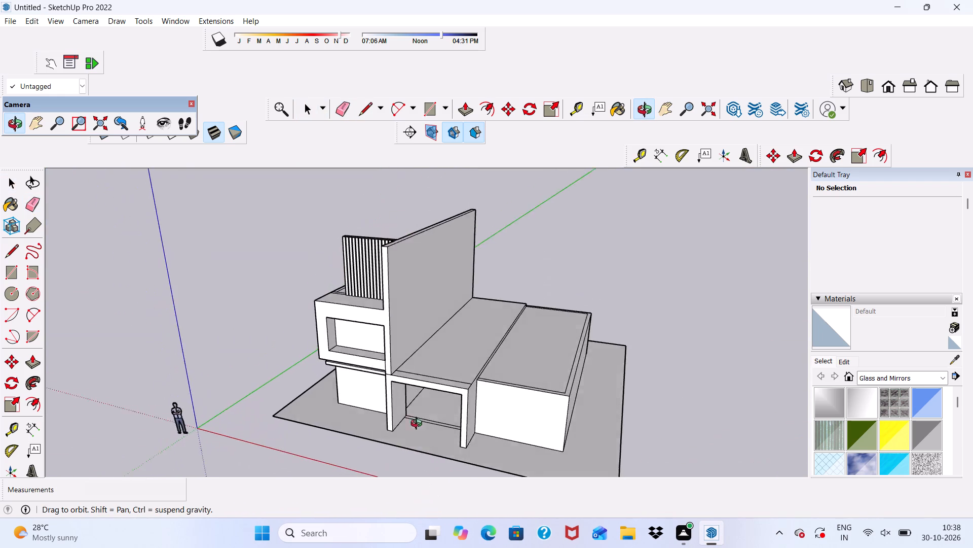
{"action": "middle_click_drag", "start_coordinate": [419, 425], "coordinate": [458, 409]}
Draw a rectangle about 1' 1 9/16" high on the entrance frame's front corner, from the opening's inner top corner to the frame's outer top corner.
{"action": "scroll", "coordinate": [507, 375], "scroll_direction": "up", "scroll_amount": 10}
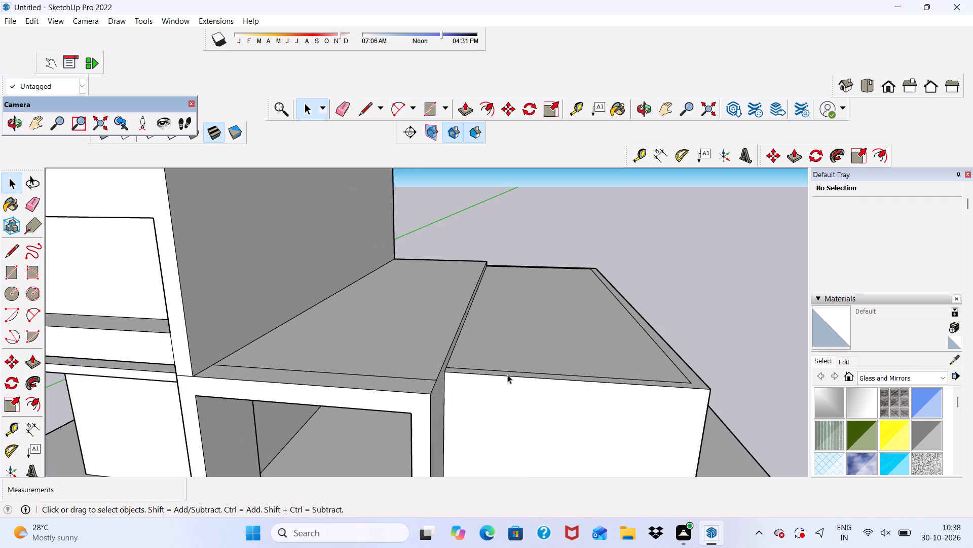
{"action": "scroll", "coordinate": [507, 374], "scroll_direction": "up", "scroll_amount": 8}
{"action": "scroll", "coordinate": [502, 384], "scroll_direction": "down", "scroll_amount": 5}
{"action": "middle_click_drag", "start_coordinate": [364, 412], "coordinate": [369, 433]}
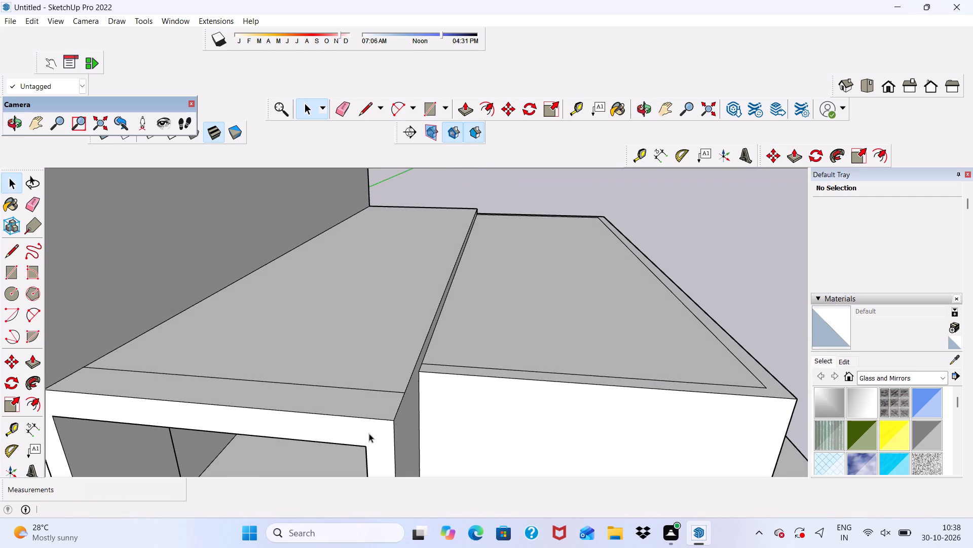
{"action": "left_click", "coordinate": [422, 112]}
{"action": "scroll", "coordinate": [426, 251], "scroll_direction": "down", "scroll_amount": 5}
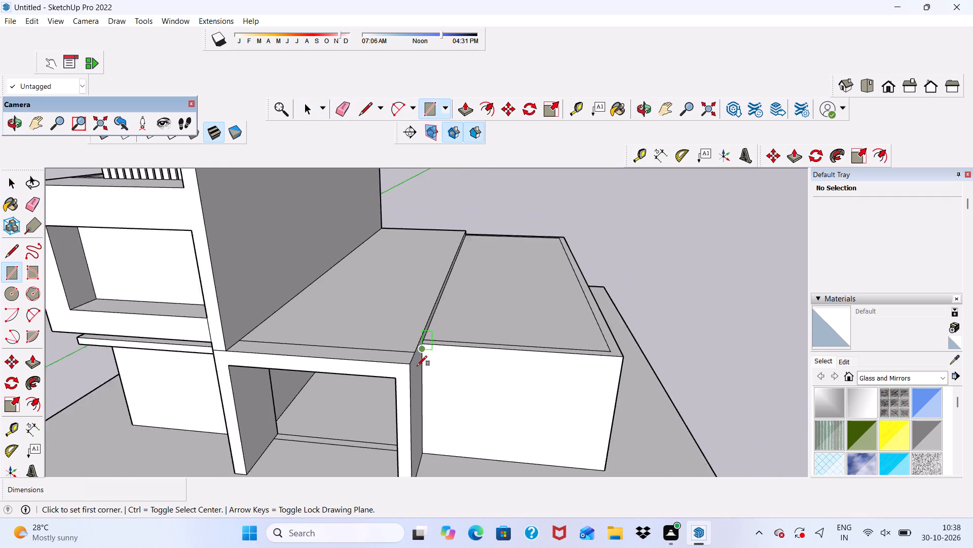
{"action": "scroll", "coordinate": [417, 366], "scroll_direction": "down", "scroll_amount": 1}
{"action": "scroll", "coordinate": [405, 405], "scroll_direction": "up", "scroll_amount": 10}
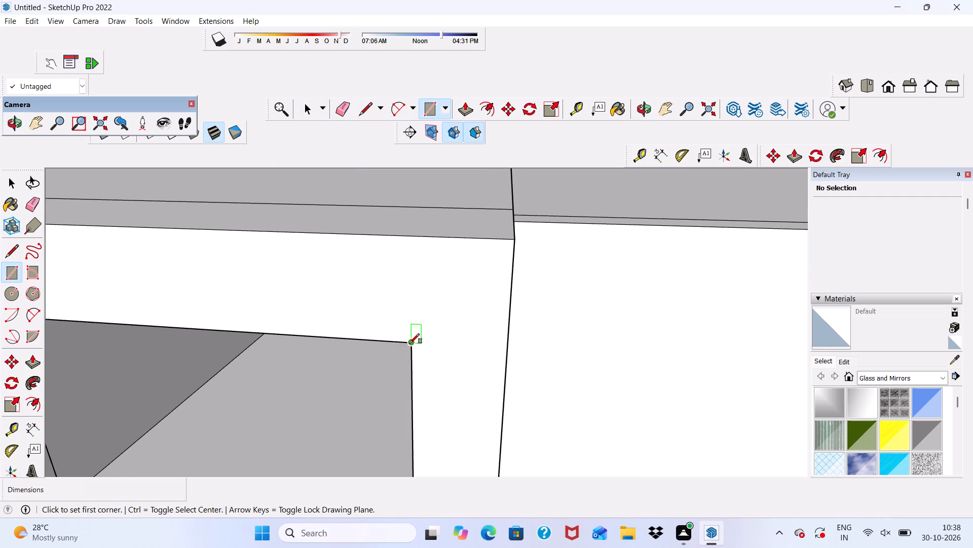
{"action": "left_click", "coordinate": [409, 344]}
{"action": "scroll", "coordinate": [440, 185], "scroll_direction": "up", "scroll_amount": 1}
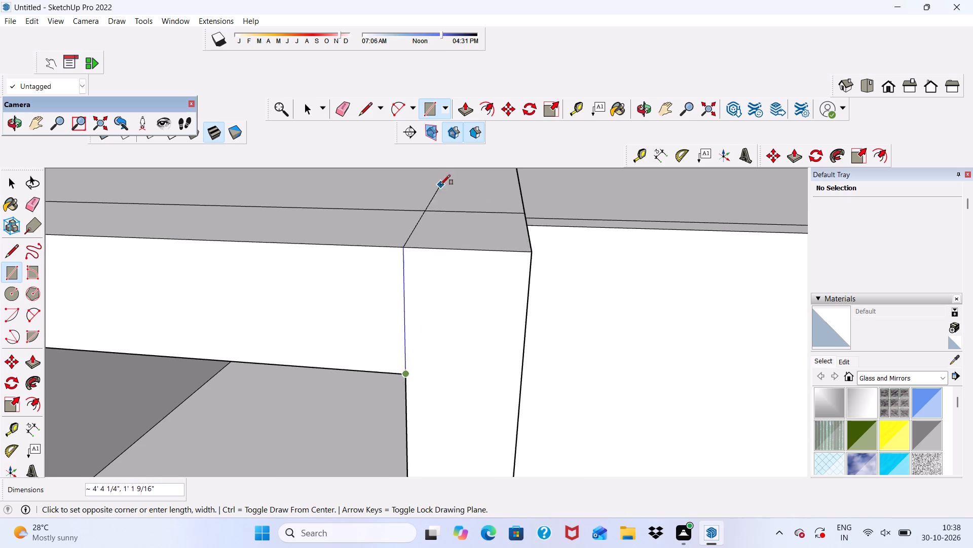
{"action": "scroll", "coordinate": [440, 185], "scroll_direction": "up", "scroll_amount": 3}
{"action": "scroll", "coordinate": [380, 211], "scroll_direction": "down", "scroll_amount": 1}
{"action": "left_click", "coordinate": [395, 254]}
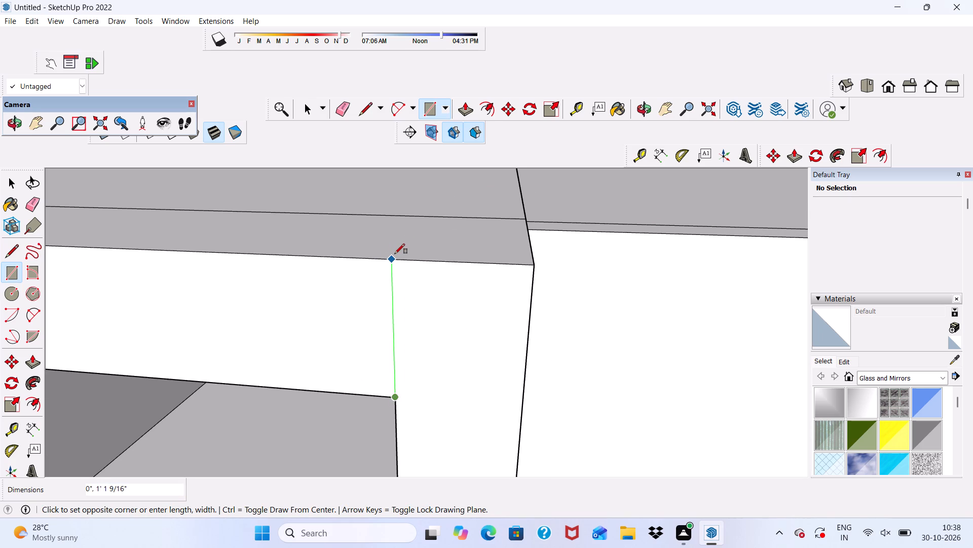
{"action": "middle_click_drag", "start_coordinate": [408, 207], "coordinate": [417, 244]}
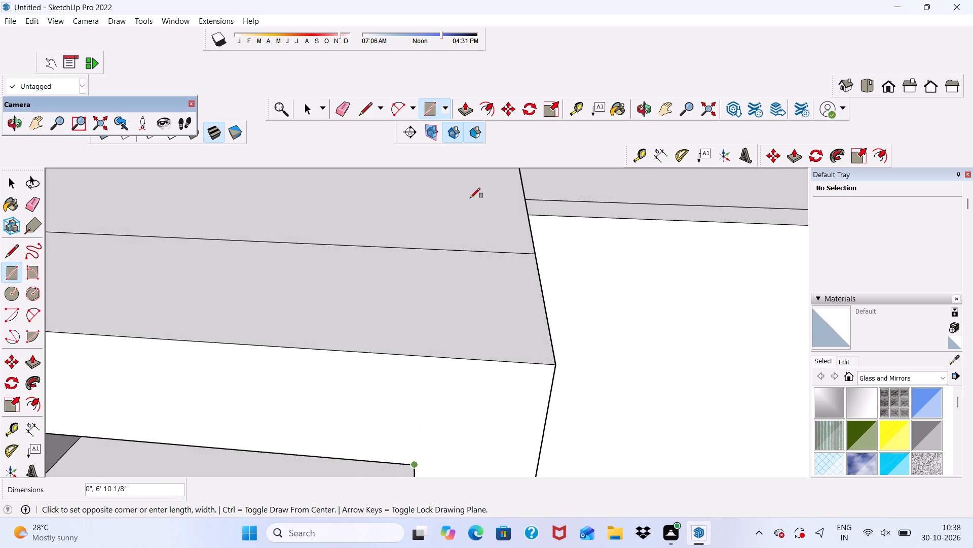
{"action": "scroll", "coordinate": [475, 221], "scroll_direction": "up", "scroll_amount": 4}
{"action": "scroll", "coordinate": [356, 313], "scroll_direction": "down", "scroll_amount": 5}
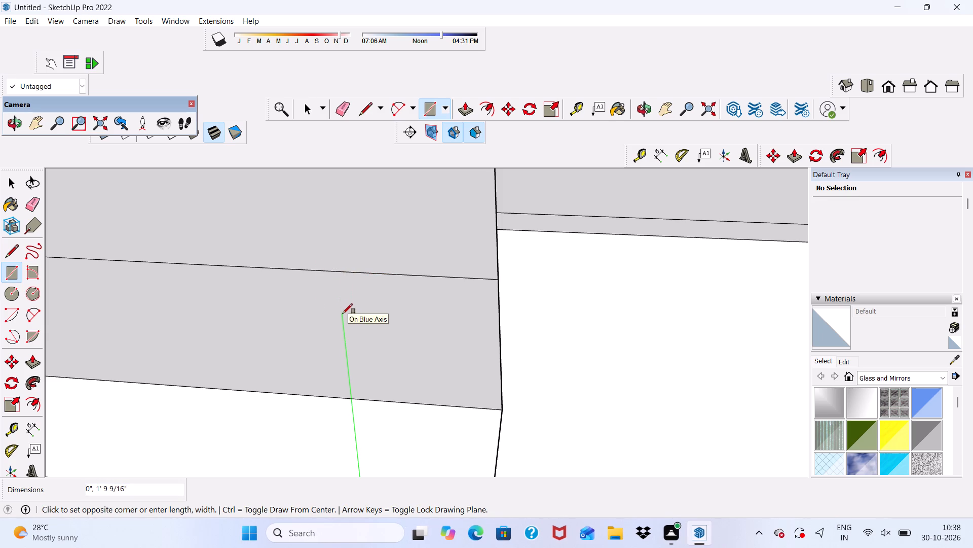
{"action": "left_click", "coordinate": [338, 294]}
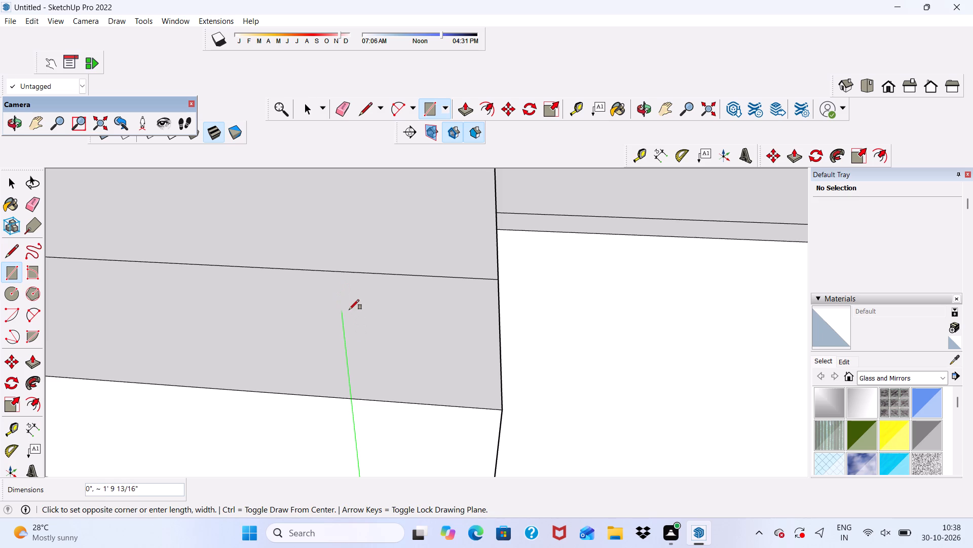
{"action": "left_click", "coordinate": [349, 310]}
{"action": "scroll", "coordinate": [340, 298], "scroll_direction": "down", "scroll_amount": 13}
{"action": "middle_click_drag", "start_coordinate": [362, 376], "coordinate": [401, 354]}
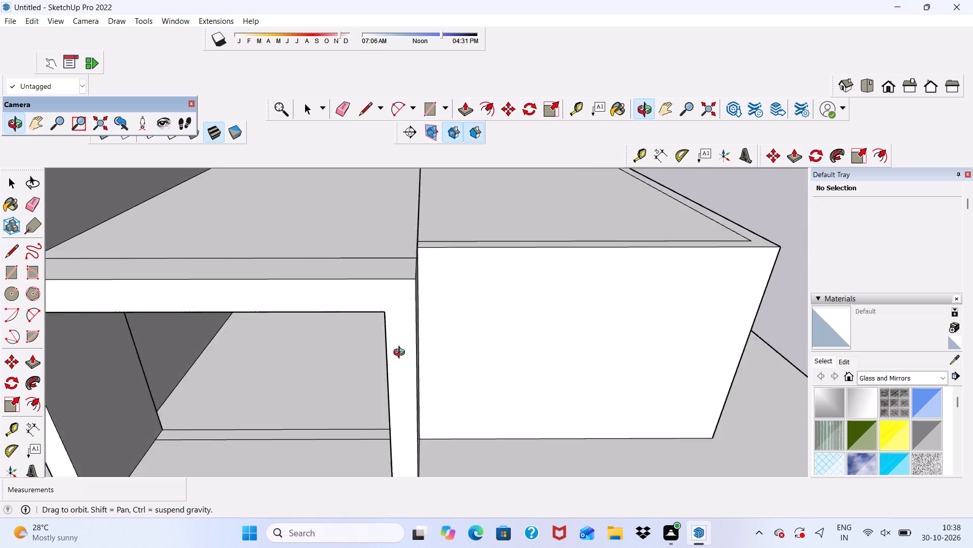
{"action": "middle_click_drag", "start_coordinate": [401, 354], "coordinate": [441, 348]}
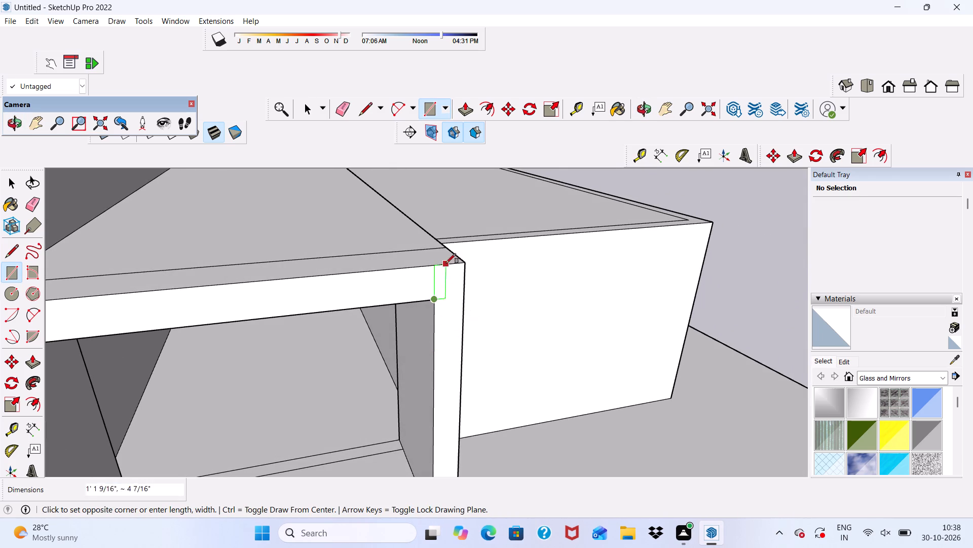
{"action": "left_click", "coordinate": [461, 263]}
Draw a 45' 7" by 1' rectangle along the outer edge of the roof above the entrance, from its front edge to the rear corner.
{"action": "scroll", "coordinate": [423, 267], "scroll_direction": "up", "scroll_amount": 5}
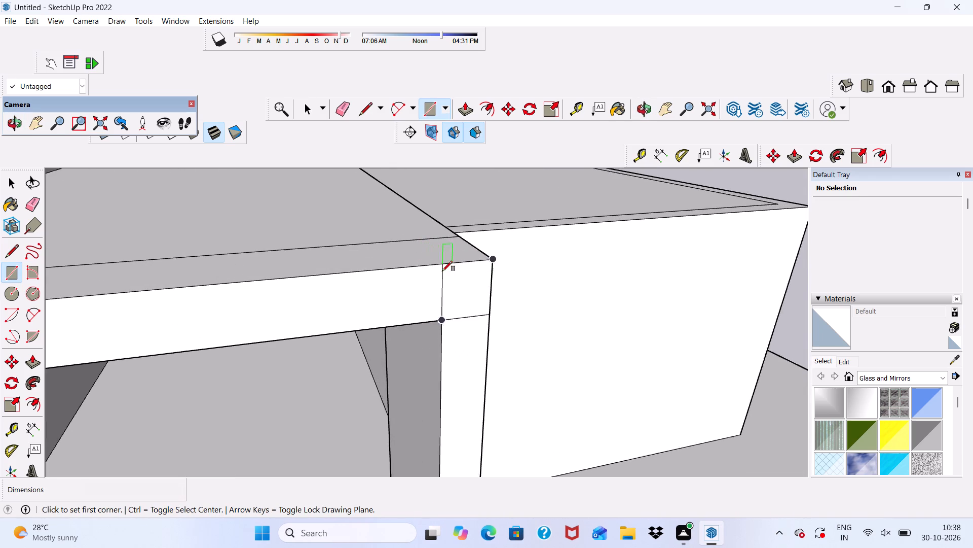
{"action": "scroll", "coordinate": [442, 271], "scroll_direction": "up", "scroll_amount": 4}
{"action": "left_click", "coordinate": [440, 258]}
{"action": "scroll", "coordinate": [423, 212], "scroll_direction": "down", "scroll_amount": 2}
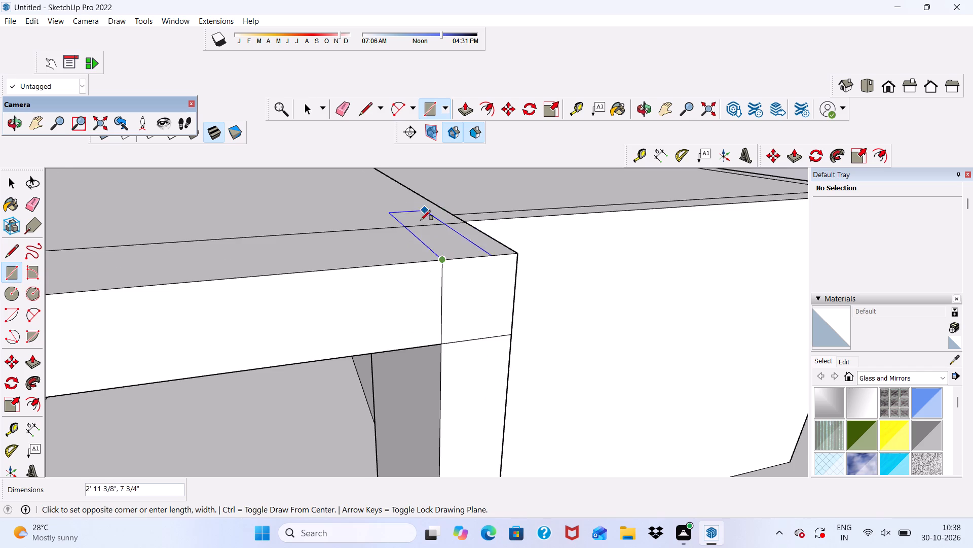
{"action": "scroll", "coordinate": [421, 220], "scroll_direction": "down", "scroll_amount": 3}
{"action": "scroll", "coordinate": [423, 227], "scroll_direction": "up", "scroll_amount": 5}
{"action": "scroll", "coordinate": [438, 210], "scroll_direction": "down", "scroll_amount": 2}
{"action": "scroll", "coordinate": [440, 204], "scroll_direction": "up", "scroll_amount": 4}
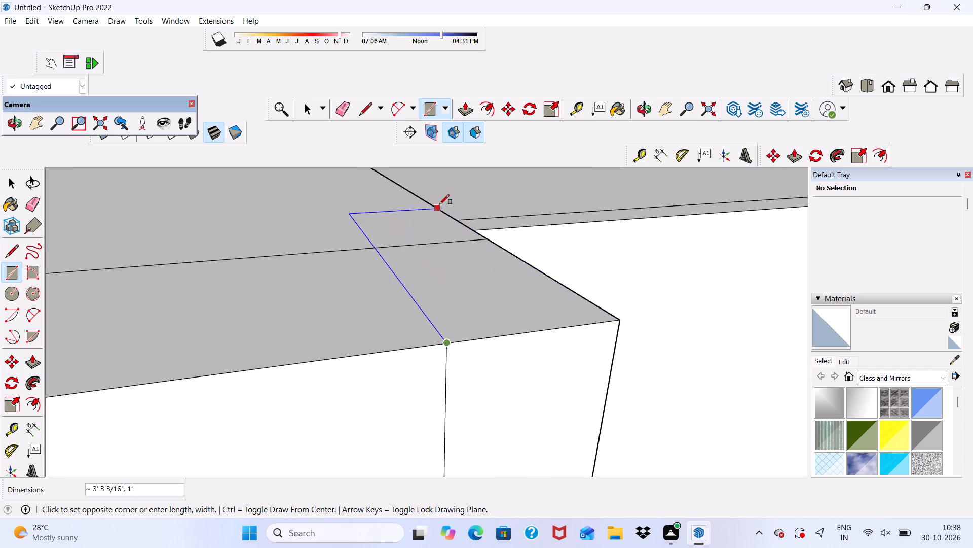
{"action": "scroll", "coordinate": [439, 204], "scroll_direction": "down", "scroll_amount": 20}
{"action": "scroll", "coordinate": [439, 204], "scroll_direction": "down", "scroll_amount": 8}
{"action": "scroll", "coordinate": [389, 207], "scroll_direction": "up", "scroll_amount": 7}
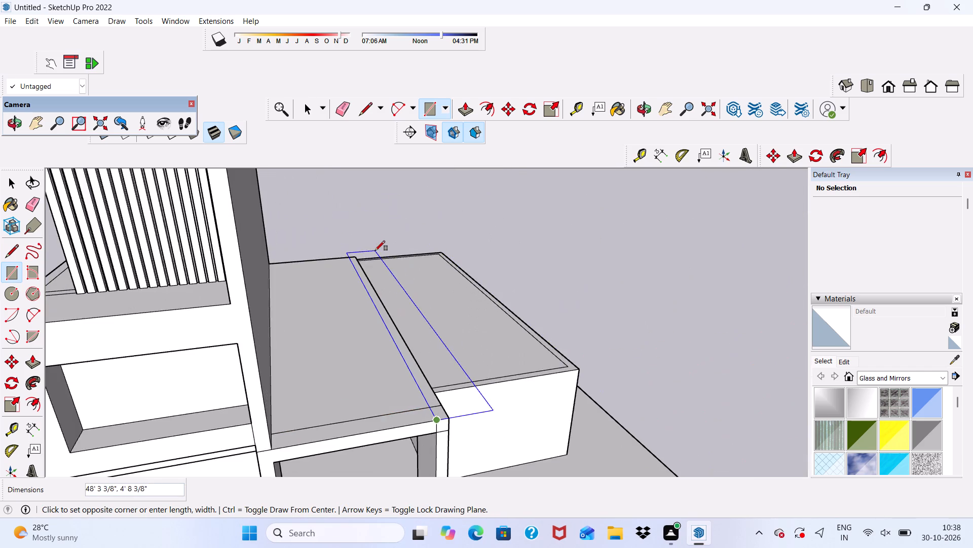
{"action": "scroll", "coordinate": [357, 260], "scroll_direction": "up", "scroll_amount": 15}
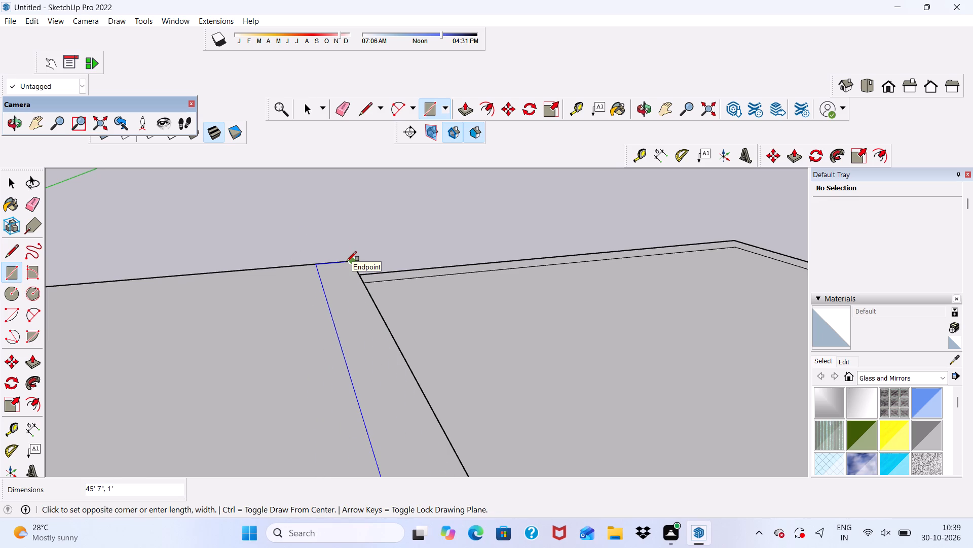
{"action": "scroll", "coordinate": [347, 263], "scroll_direction": "up", "scroll_amount": 1}
{"action": "left_click", "coordinate": [347, 263]}
Examine the strip along the entrance roof's outer edge together with the frame and the whole building.
{"action": "scroll", "coordinate": [336, 265], "scroll_direction": "down", "scroll_amount": 8}
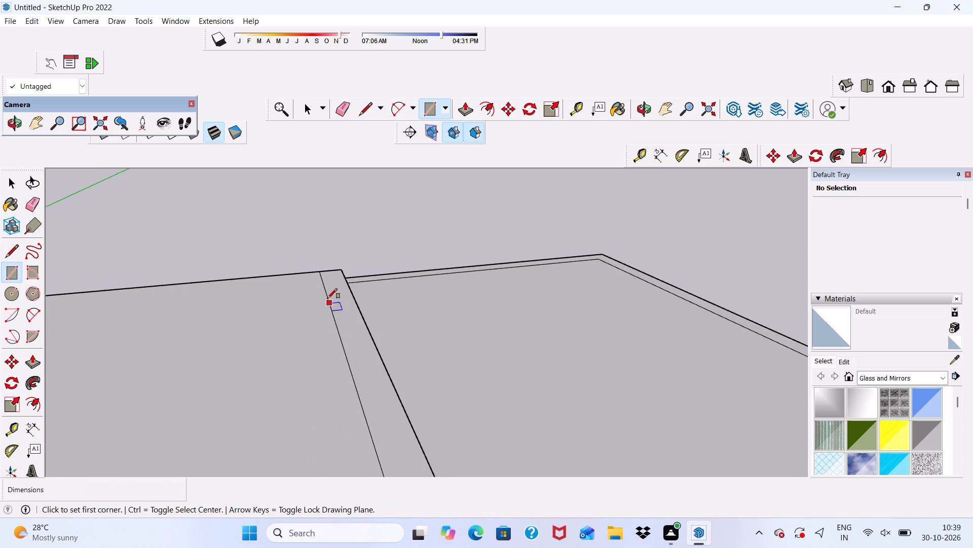
{"action": "scroll", "coordinate": [327, 298], "scroll_direction": "down", "scroll_amount": 10}
{"action": "middle_click_drag", "start_coordinate": [334, 317], "coordinate": [197, 403]}
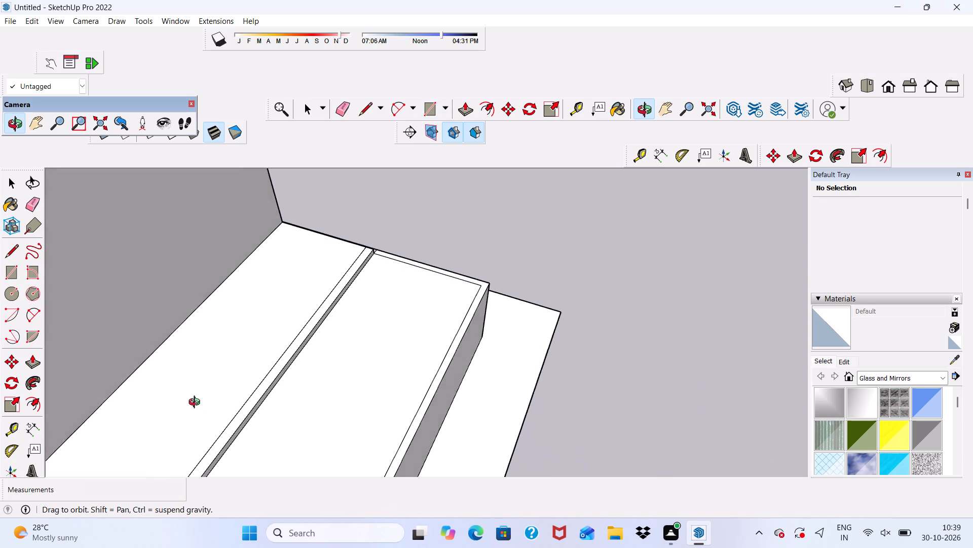
{"action": "middle_click_drag", "start_coordinate": [197, 403], "coordinate": [334, 262]}
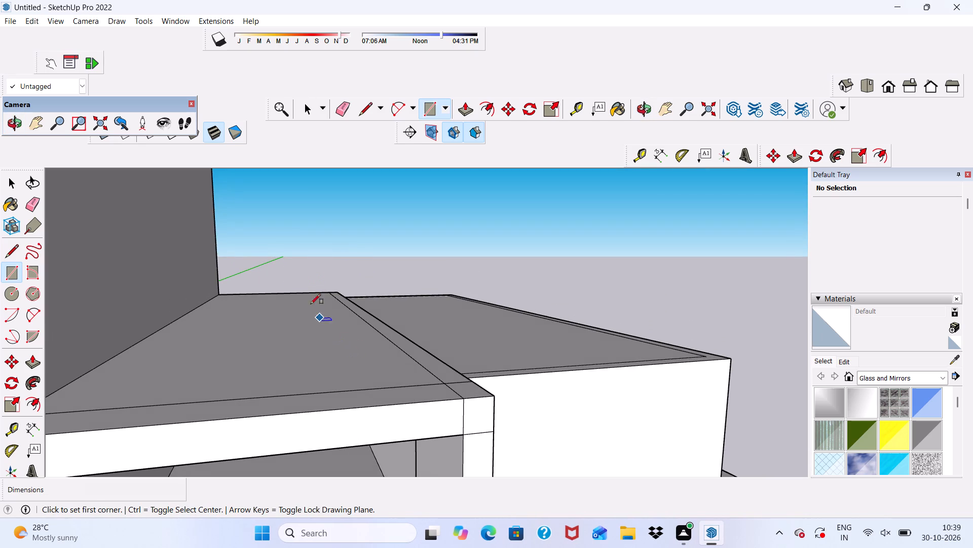
{"action": "scroll", "coordinate": [275, 326], "scroll_direction": "down", "scroll_amount": 6}
{"action": "middle_click_drag", "start_coordinate": [296, 361], "coordinate": [263, 346]}
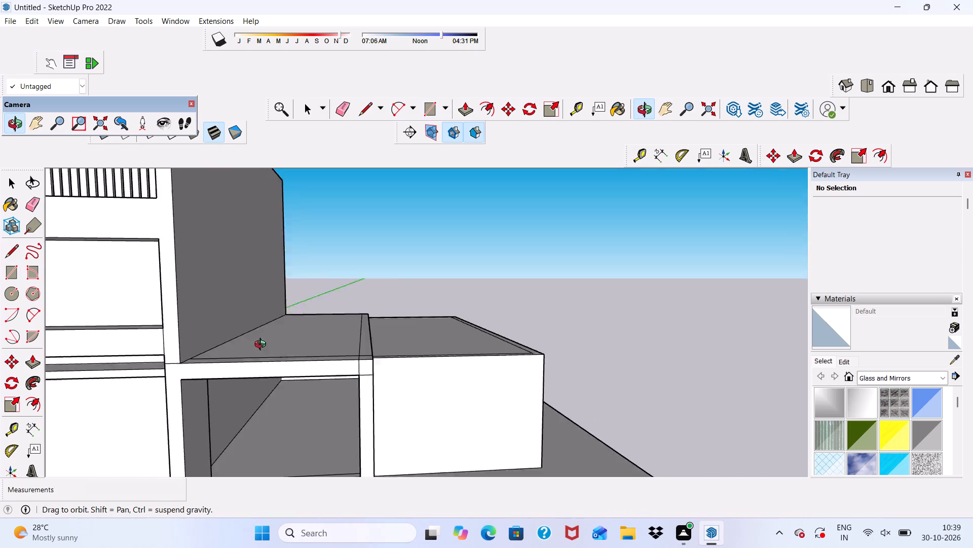
{"action": "middle_click_drag", "start_coordinate": [263, 346], "coordinate": [208, 401]}
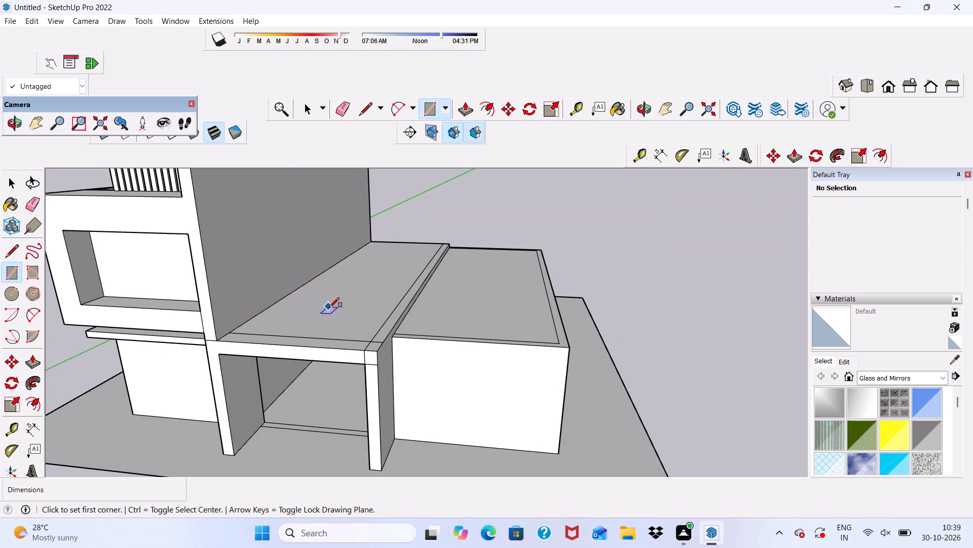
{"action": "key", "text": "space"}
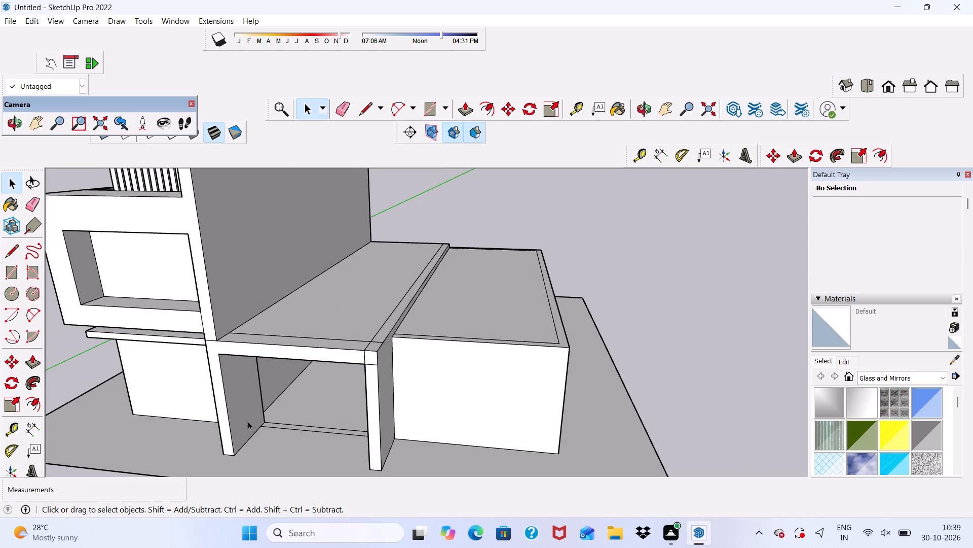
{"action": "scroll", "coordinate": [259, 328], "scroll_direction": "up", "scroll_amount": 4}
{"action": "scroll", "coordinate": [261, 320], "scroll_direction": "down", "scroll_amount": 13}
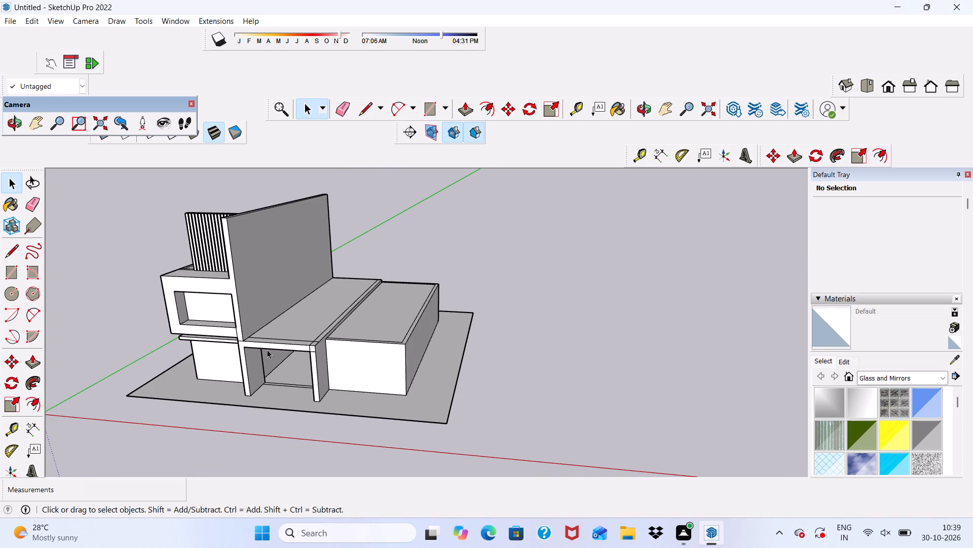
{"action": "middle_click_drag", "start_coordinate": [267, 350], "coordinate": [310, 429]}
Push/Pull the roof face between the tall side wall and the edge strip up about 15' 4 1/4".
{"action": "scroll", "coordinate": [323, 368], "scroll_direction": "up", "scroll_amount": 3}
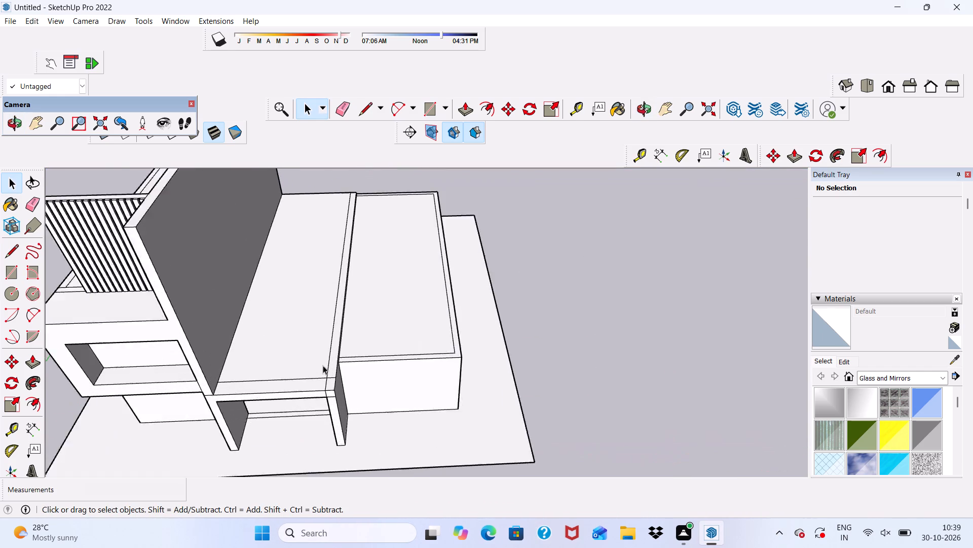
{"action": "scroll", "coordinate": [323, 365], "scroll_direction": "up", "scroll_amount": 7}
{"action": "left_click", "coordinate": [333, 366]}
{"action": "left_click", "coordinate": [306, 365]}
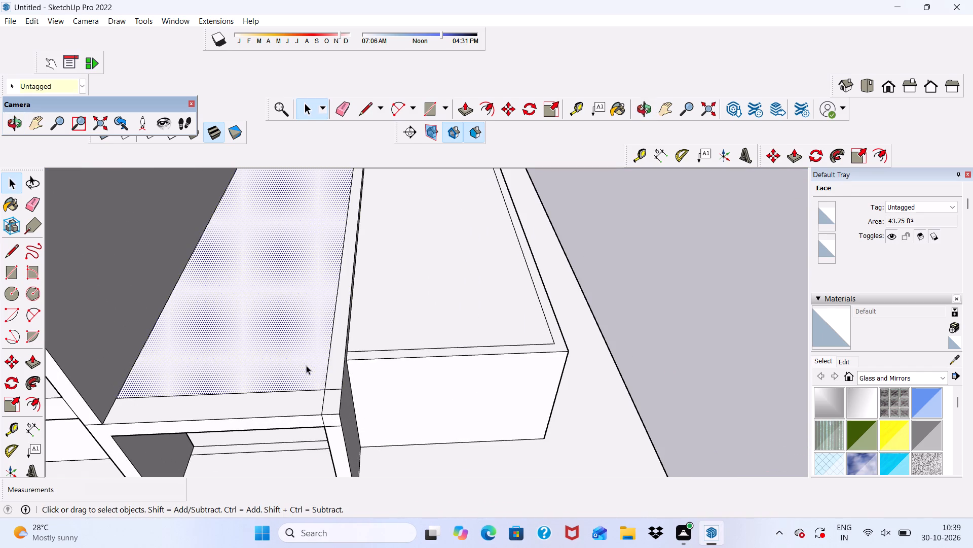
{"action": "left_click", "coordinate": [462, 102]}
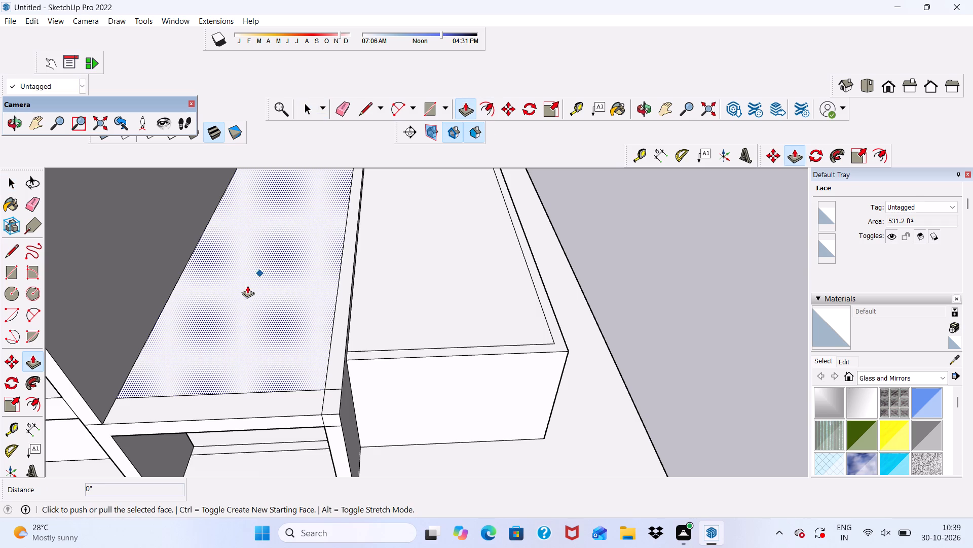
{"action": "left_click", "coordinate": [239, 317]}
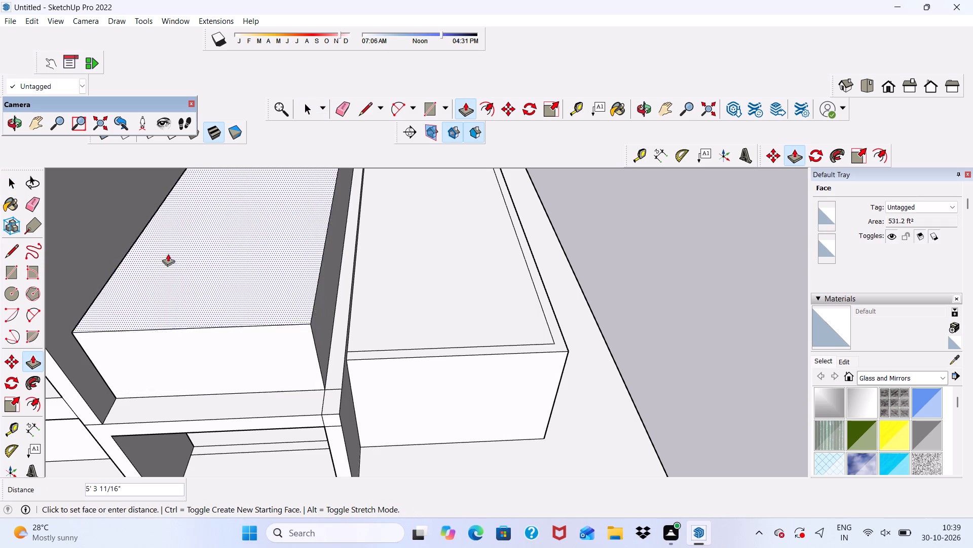
{"action": "scroll", "coordinate": [136, 267], "scroll_direction": "down", "scroll_amount": 17}
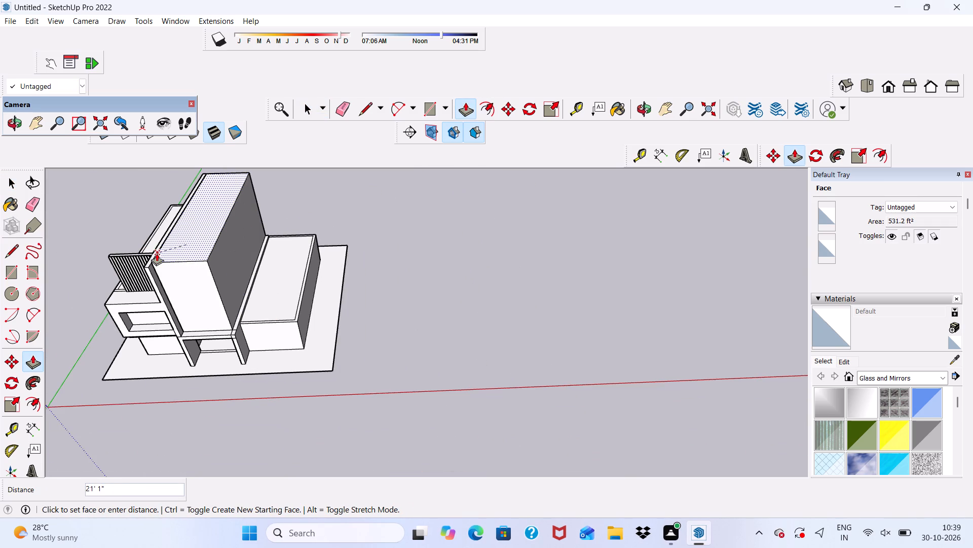
{"action": "scroll", "coordinate": [171, 272], "scroll_direction": "up", "scroll_amount": 5}
{"action": "scroll", "coordinate": [166, 274], "scroll_direction": "down", "scroll_amount": 4}
{"action": "middle_click_drag", "start_coordinate": [165, 275], "coordinate": [220, 178]}
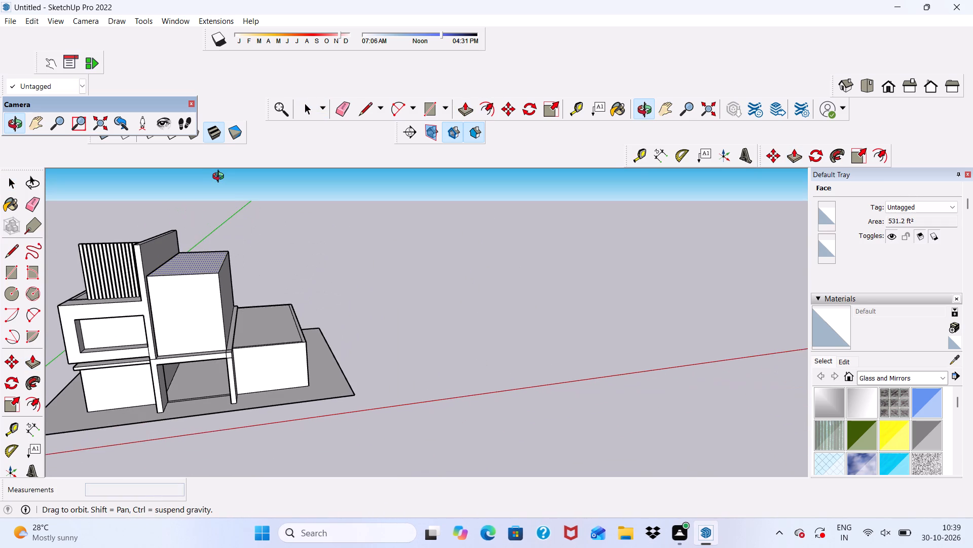
{"action": "middle_click_drag", "start_coordinate": [220, 178], "coordinate": [221, 185]}
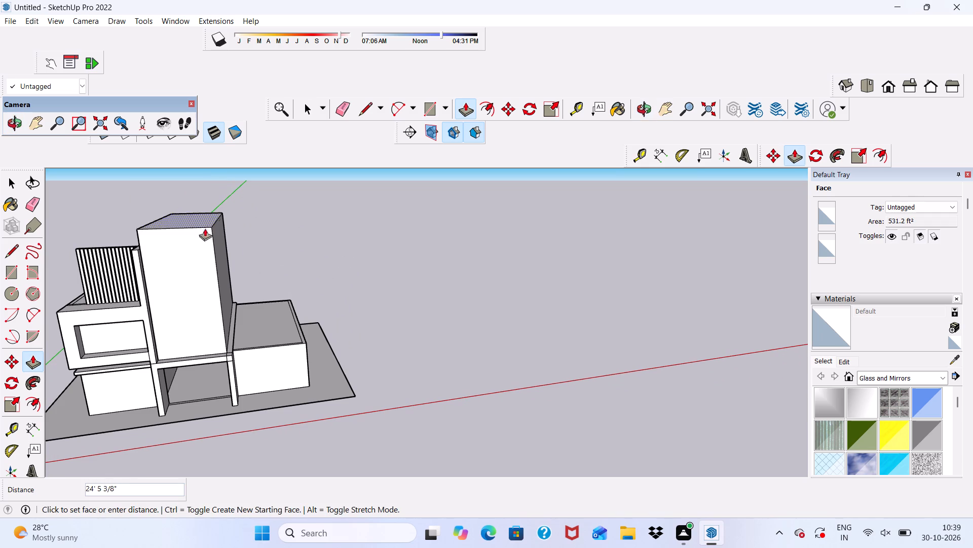
{"action": "scroll", "coordinate": [174, 254], "scroll_direction": "up", "scroll_amount": 5}
{"action": "left_click", "coordinate": [155, 283]}
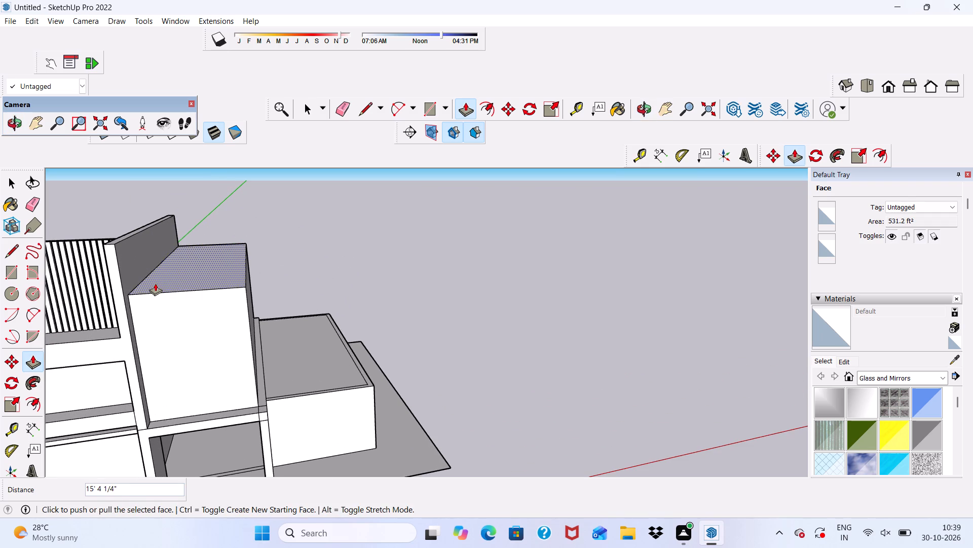
Examine the raised block beside the tall side wall from the front, from below and from its outer side.
{"action": "scroll", "coordinate": [155, 284], "scroll_direction": "down", "scroll_amount": 4}
{"action": "middle_click_drag", "start_coordinate": [167, 322], "coordinate": [191, 229]}
{"action": "scroll", "coordinate": [148, 271], "scroll_direction": "up", "scroll_amount": 12}
{"action": "middle_click_drag", "start_coordinate": [137, 275], "coordinate": [134, 281]}
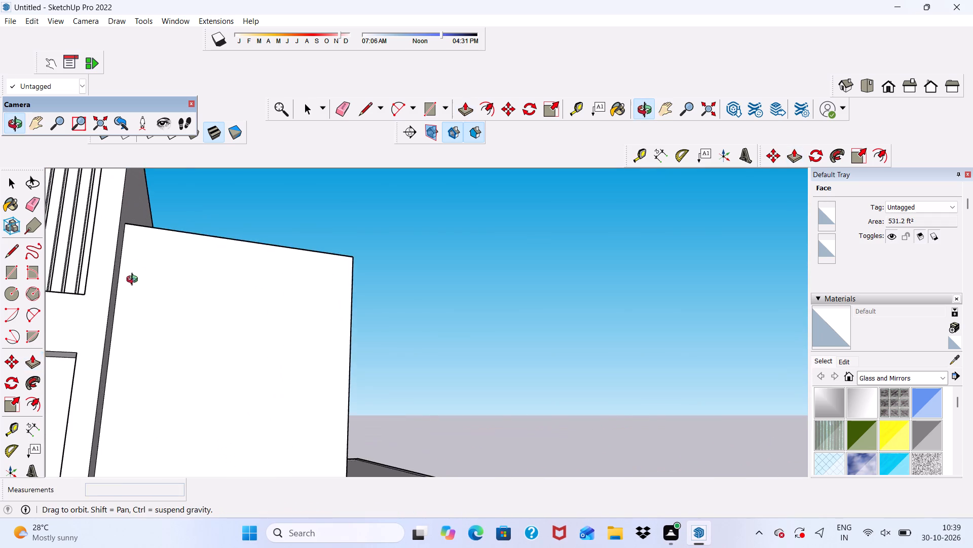
{"action": "middle_click_drag", "start_coordinate": [134, 281], "coordinate": [0, 285]}
{"action": "scroll", "coordinate": [502, 305], "scroll_direction": "up", "scroll_amount": 4}
{"action": "scroll", "coordinate": [387, 281], "scroll_direction": "down", "scroll_amount": 11}
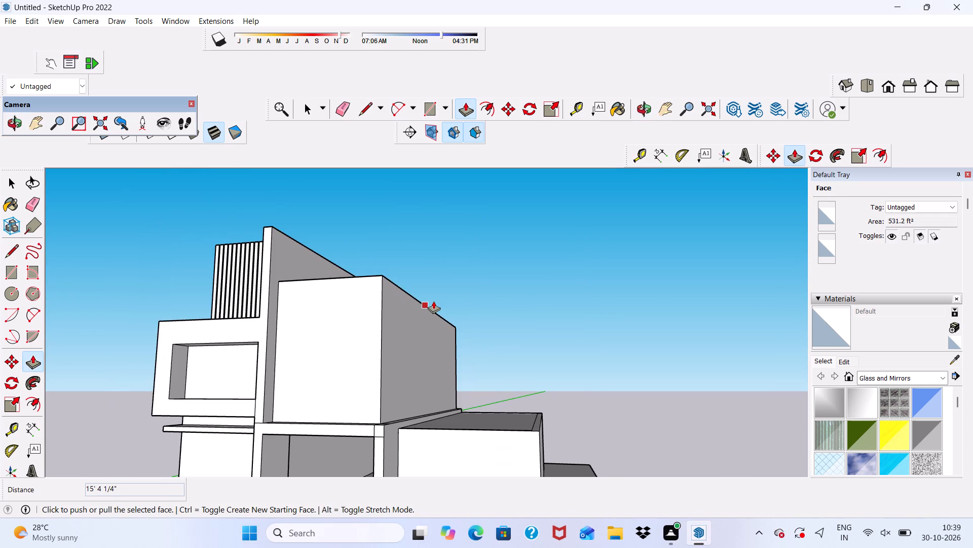
{"action": "left_click", "coordinate": [430, 302]}
{"action": "scroll", "coordinate": [327, 311], "scroll_direction": "left", "scroll_amount": 1}
{"action": "scroll", "coordinate": [309, 341], "scroll_direction": "up", "scroll_amount": 4}
{"action": "key", "text": "space"}
{"action": "middle_click_drag", "start_coordinate": [377, 386], "coordinate": [294, 439]}
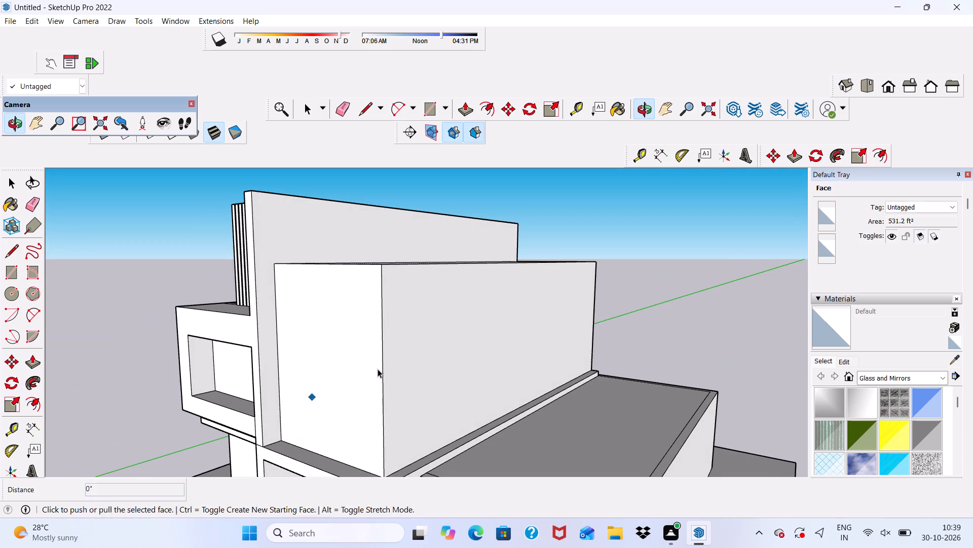
{"action": "key", "text": "space"}
Push/Pull the raised block's outer side face outward 1', over the edge strip of the entrance roof.
{"action": "left_click", "coordinate": [428, 358]}
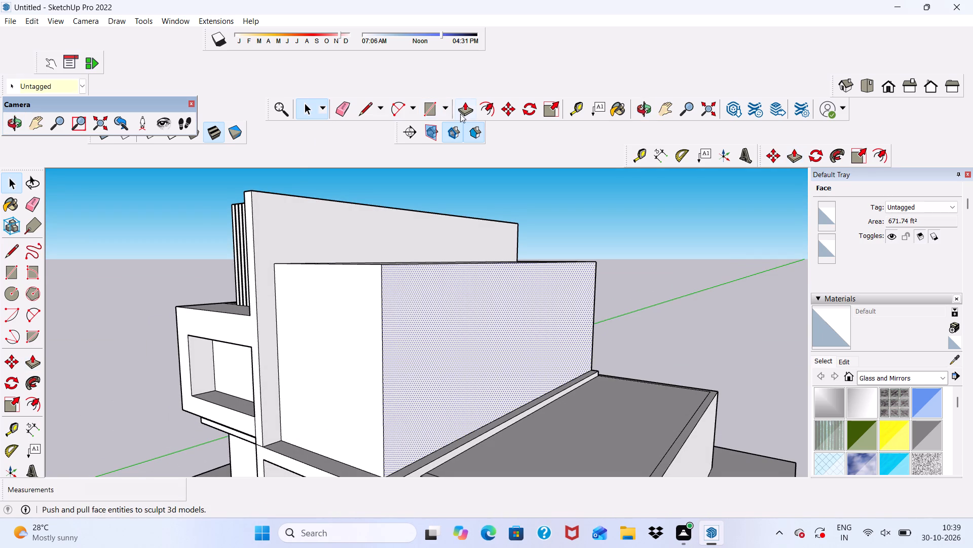
{"action": "left_click", "coordinate": [465, 109]}
{"action": "left_click", "coordinate": [410, 419]}
{"action": "scroll", "coordinate": [441, 425], "scroll_direction": "down", "scroll_amount": 3}
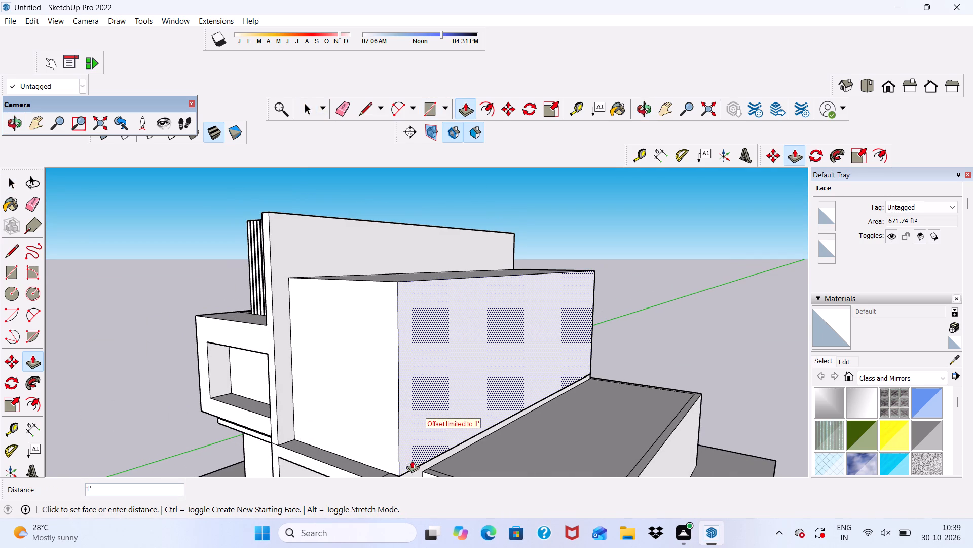
{"action": "scroll", "coordinate": [403, 507], "scroll_direction": "up", "scroll_amount": 3}
{"action": "scroll", "coordinate": [381, 419], "scroll_direction": "down", "scroll_amount": 6}
{"action": "scroll", "coordinate": [377, 466], "scroll_direction": "up", "scroll_amount": 5}
{"action": "left_click", "coordinate": [388, 455]}
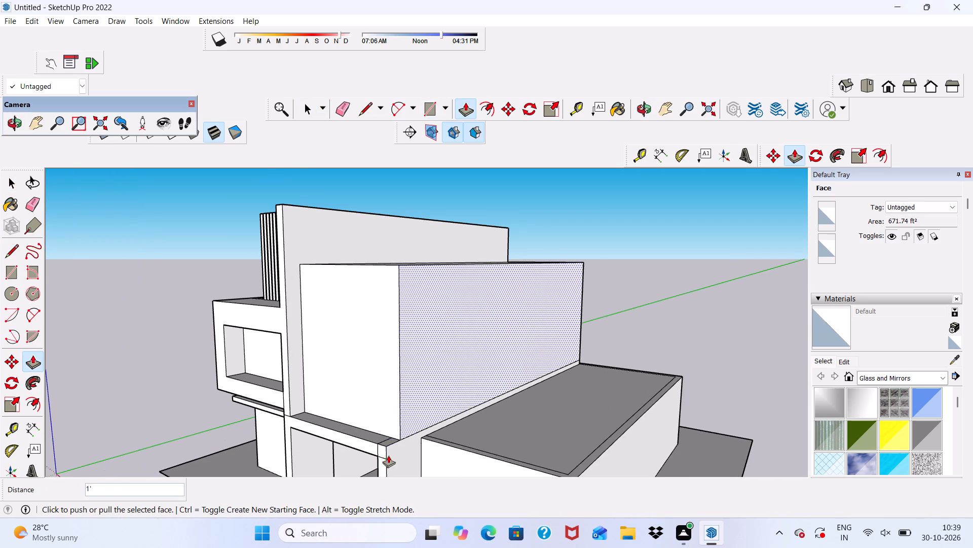
{"action": "scroll", "coordinate": [389, 403], "scroll_direction": "down", "scroll_amount": 4}
{"action": "middle_click_drag", "start_coordinate": [389, 403], "coordinate": [443, 386]}
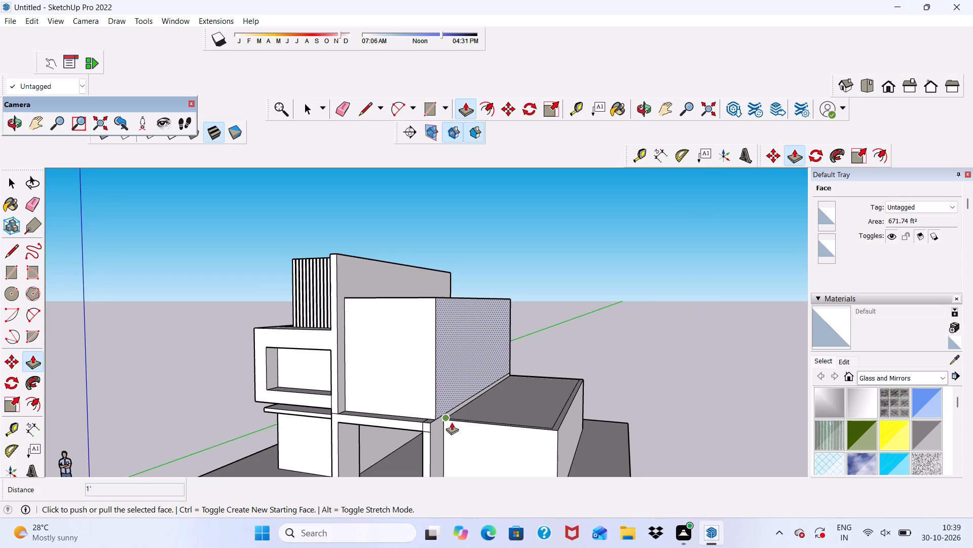
{"action": "key", "text": "space"}
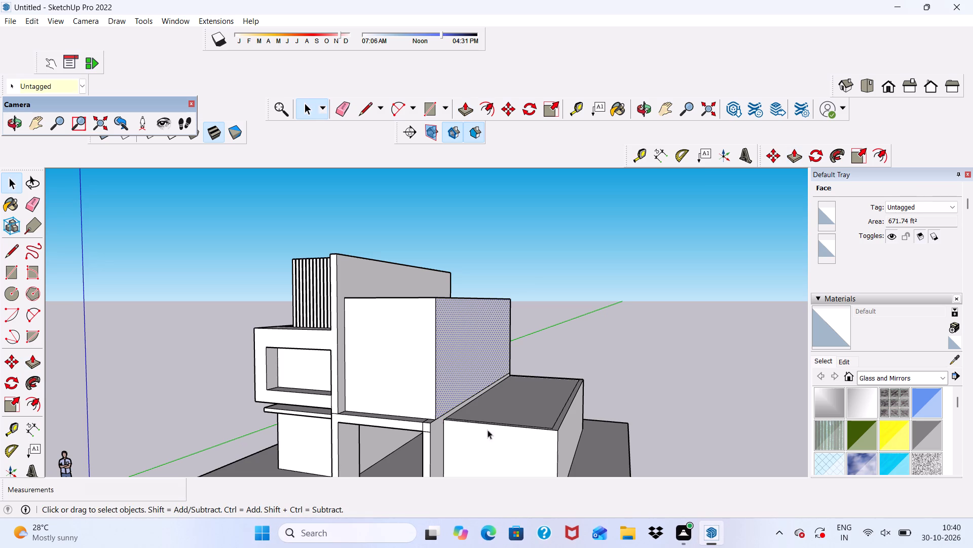
{"action": "key", "text": "space"}
{"action": "left_click", "coordinate": [537, 239]}
Examine the widened upper block, tall side wall and vertical strips from the front and from above.
{"action": "scroll", "coordinate": [347, 371], "scroll_direction": "down", "scroll_amount": 1}
{"action": "scroll", "coordinate": [304, 428], "scroll_direction": "down", "scroll_amount": 1}
{"action": "middle_click_drag", "start_coordinate": [346, 382], "coordinate": [415, 357]}
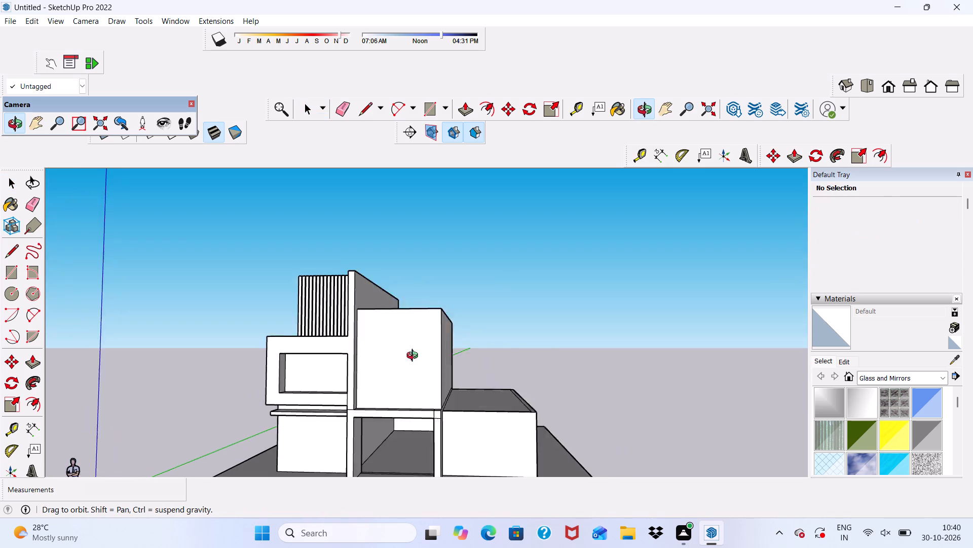
{"action": "middle_click_drag", "start_coordinate": [415, 357], "coordinate": [419, 373]}
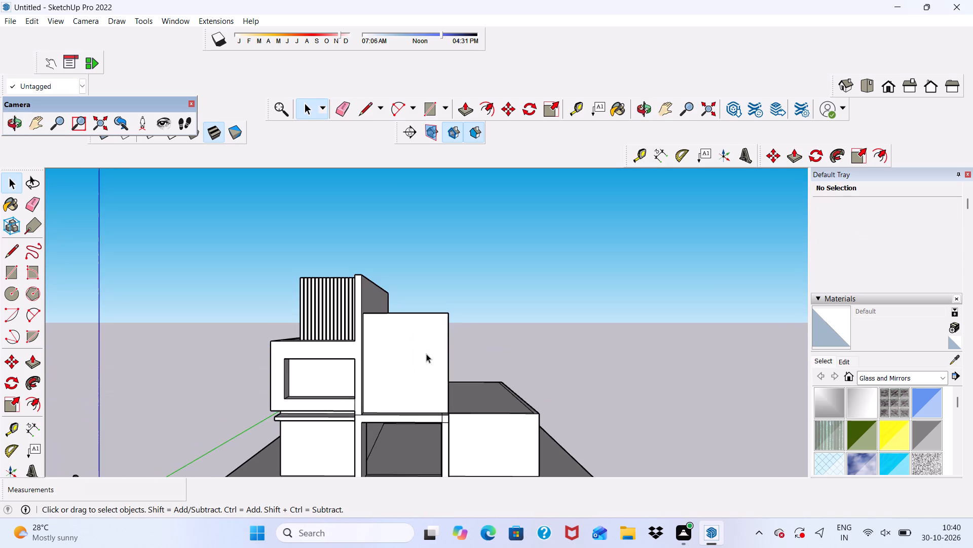
{"action": "middle_click_drag", "start_coordinate": [426, 354], "coordinate": [431, 329]}
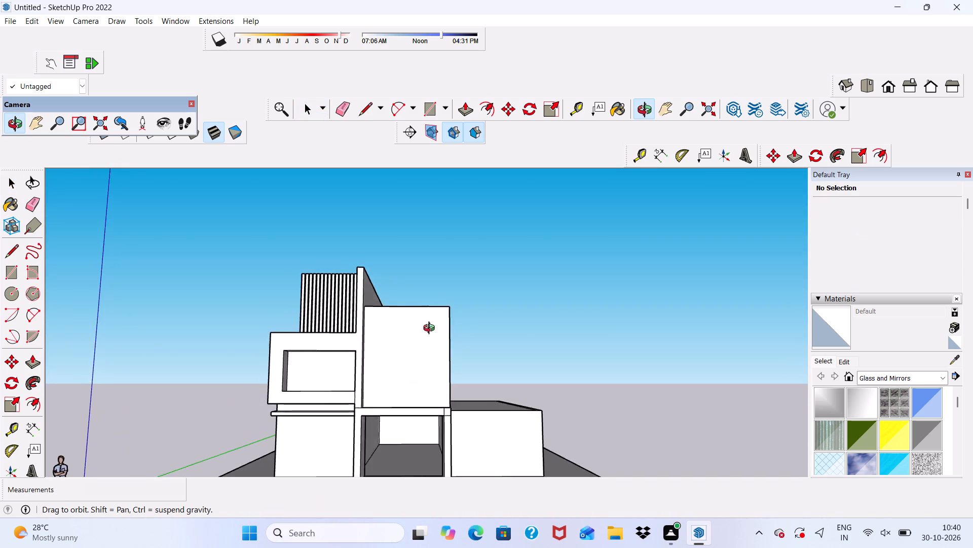
{"action": "middle_click_drag", "start_coordinate": [431, 329], "coordinate": [467, 347]}
{"action": "scroll", "coordinate": [407, 380], "scroll_direction": "up", "scroll_amount": 3}
{"action": "scroll", "coordinate": [368, 285], "scroll_direction": "down", "scroll_amount": 3}
{"action": "middle_click_drag", "start_coordinate": [367, 282], "coordinate": [372, 311]}
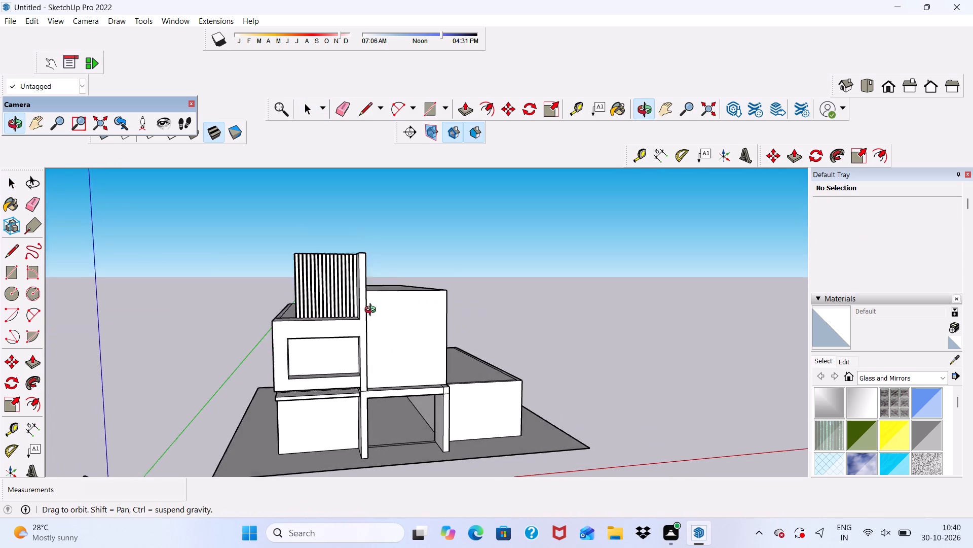
{"action": "middle_click_drag", "start_coordinate": [372, 311], "coordinate": [374, 322]}
{"action": "scroll", "coordinate": [367, 301], "scroll_direction": "up", "scroll_amount": 5}
{"action": "middle_click_drag", "start_coordinate": [360, 271], "coordinate": [379, 381]}
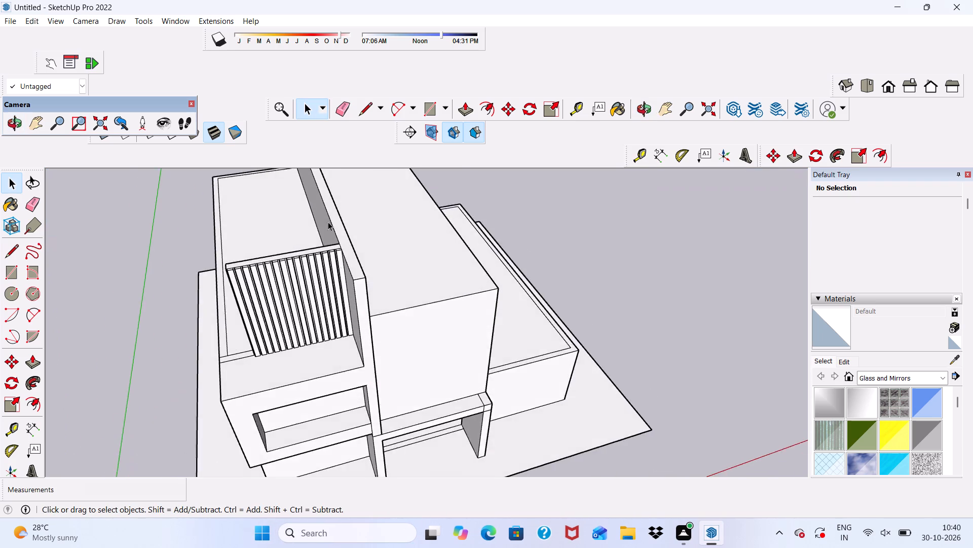
Push/Pull the narrow top face of the tall side wall up about 6 7/8".
{"action": "scroll", "coordinate": [328, 220], "scroll_direction": "up", "scroll_amount": 10}
{"action": "left_click", "coordinate": [377, 302]}
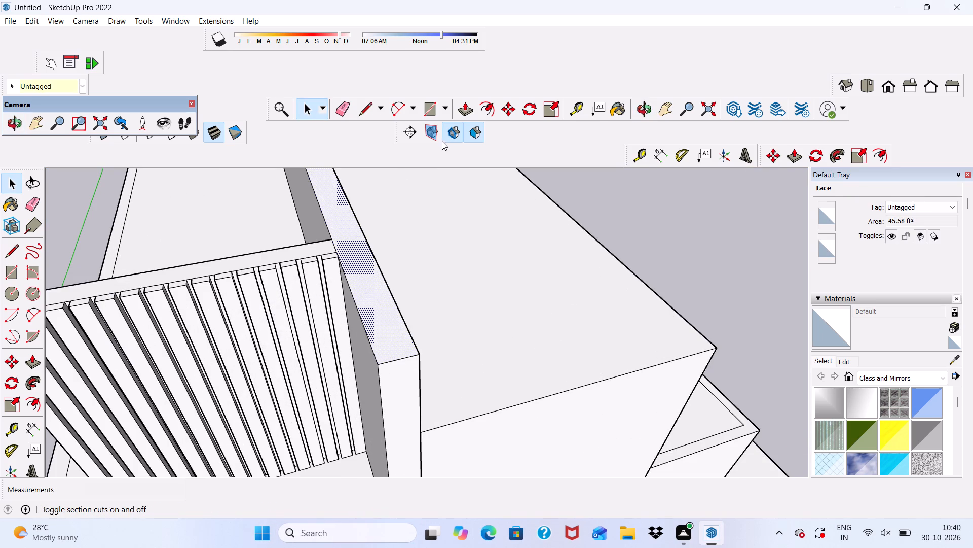
{"action": "left_click", "coordinate": [460, 106]}
{"action": "left_click", "coordinate": [373, 313]}
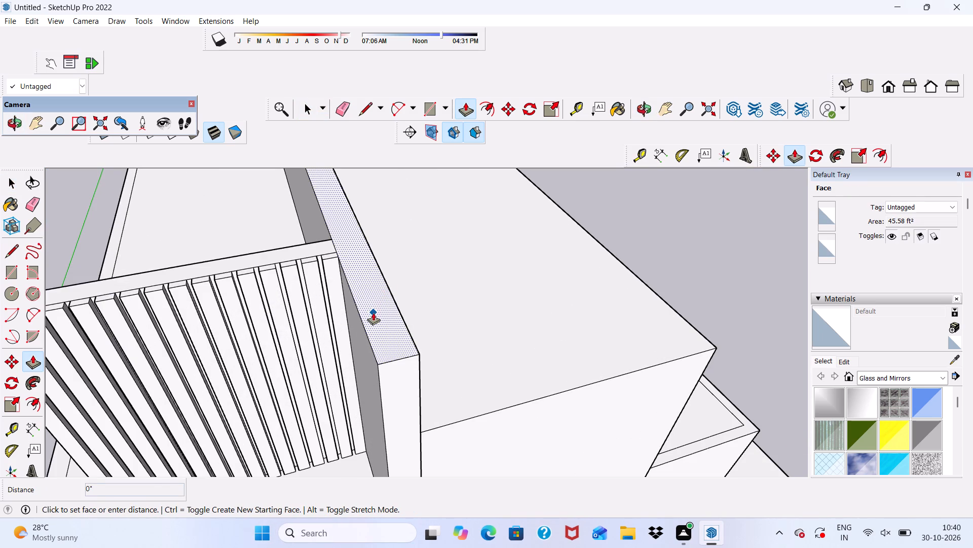
{"action": "left_click", "coordinate": [365, 297]}
{"action": "scroll", "coordinate": [364, 291], "scroll_direction": "down", "scroll_amount": 2}
{"action": "left_click_drag", "start_coordinate": [371, 289], "coordinate": [370, 274]}
{"action": "scroll", "coordinate": [370, 278], "scroll_direction": "down", "scroll_amount": 7}
{"action": "middle_click_drag", "start_coordinate": [393, 332], "coordinate": [368, 182]}
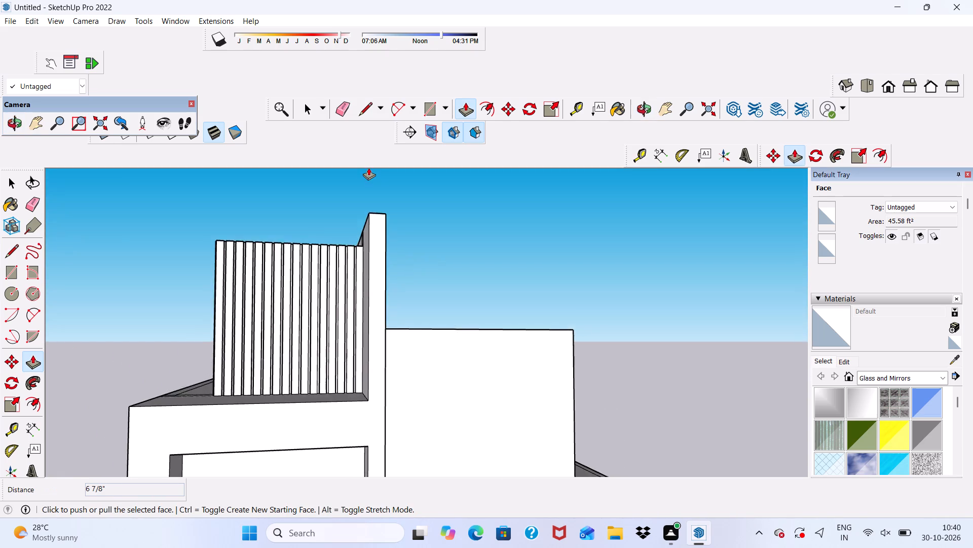
Examine the whole building from the front corner, and the front edge of the entrance roof below the upper block.
{"action": "scroll", "coordinate": [372, 198], "scroll_direction": "down", "scroll_amount": 9}
{"action": "middle_click_drag", "start_coordinate": [454, 363], "coordinate": [366, 397]}
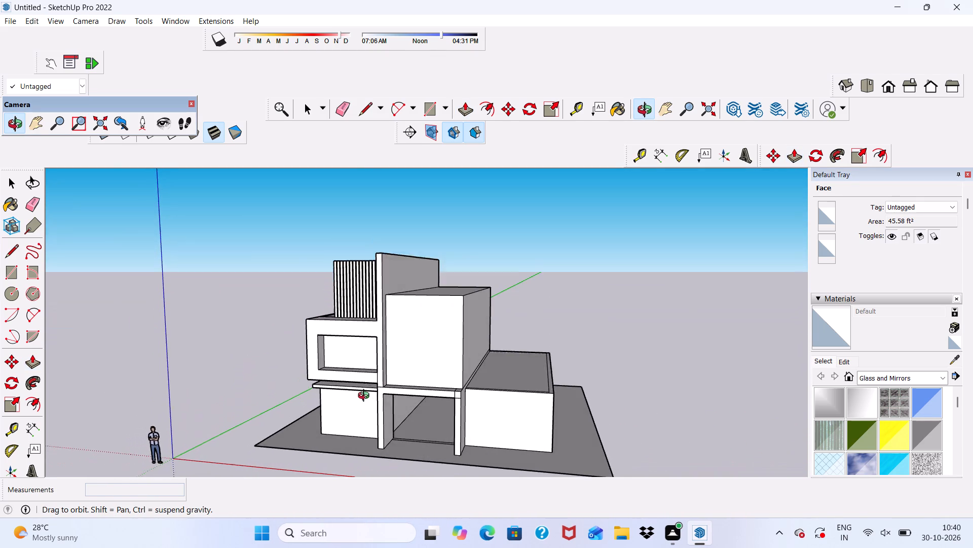
{"action": "middle_click_drag", "start_coordinate": [366, 397], "coordinate": [364, 403]}
{"action": "scroll", "coordinate": [405, 308], "scroll_direction": "up", "scroll_amount": 5}
{"action": "scroll", "coordinate": [357, 303], "scroll_direction": "down", "scroll_amount": 6}
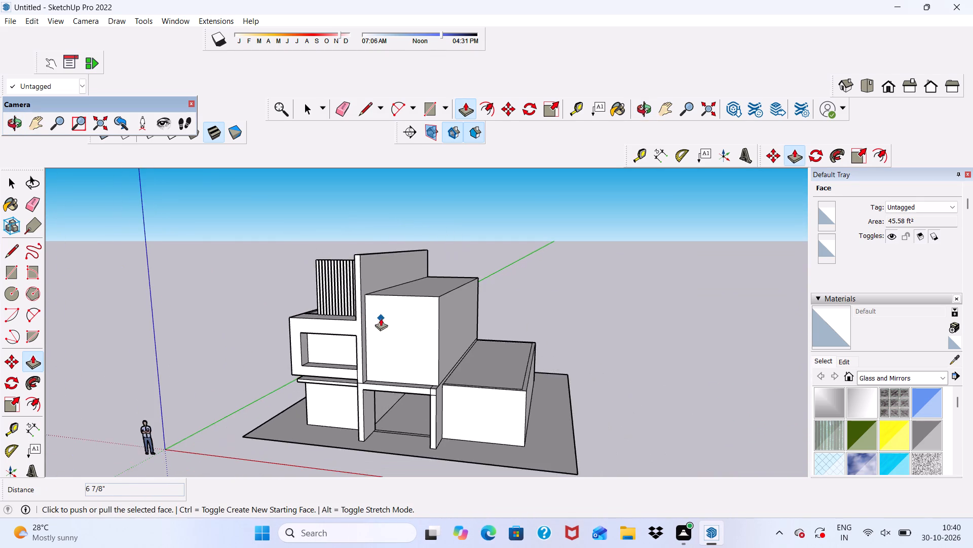
{"action": "scroll", "coordinate": [382, 322], "scroll_direction": "down", "scroll_amount": 4}
{"action": "middle_click_drag", "start_coordinate": [393, 350], "coordinate": [395, 297]}
{"action": "scroll", "coordinate": [418, 387], "scroll_direction": "up", "scroll_amount": 6}
{"action": "key", "text": "space"}
{"action": "scroll", "coordinate": [417, 298], "scroll_direction": "up", "scroll_amount": 5}
{"action": "middle_click_drag", "start_coordinate": [411, 309], "coordinate": [441, 403]}
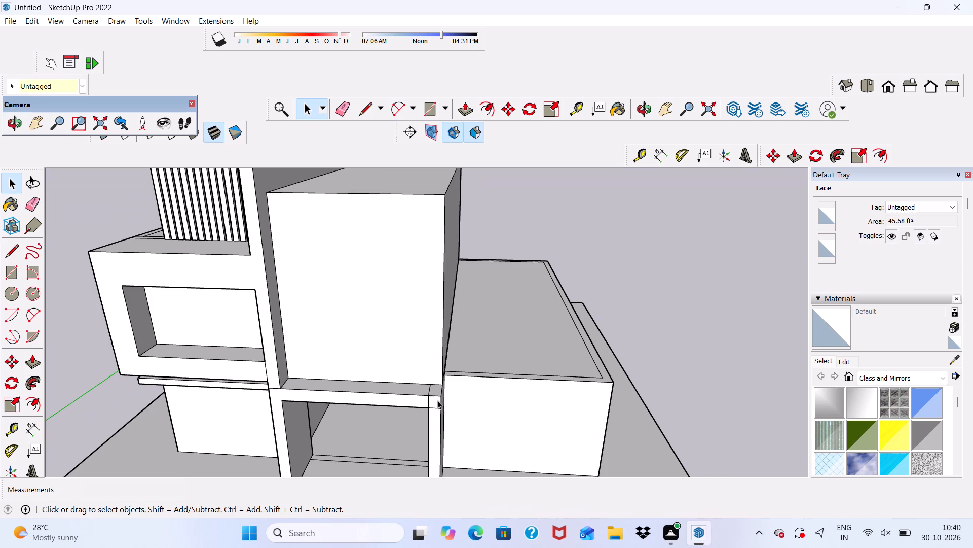
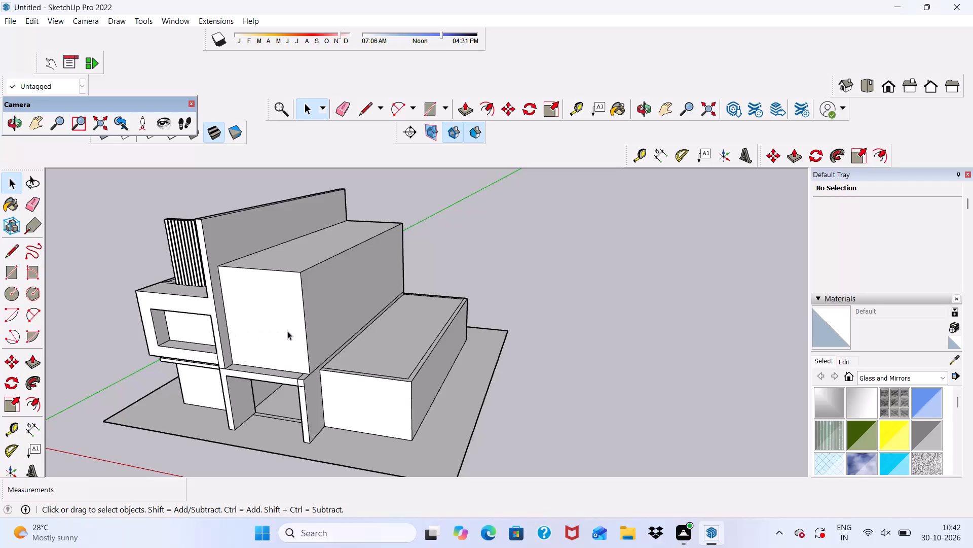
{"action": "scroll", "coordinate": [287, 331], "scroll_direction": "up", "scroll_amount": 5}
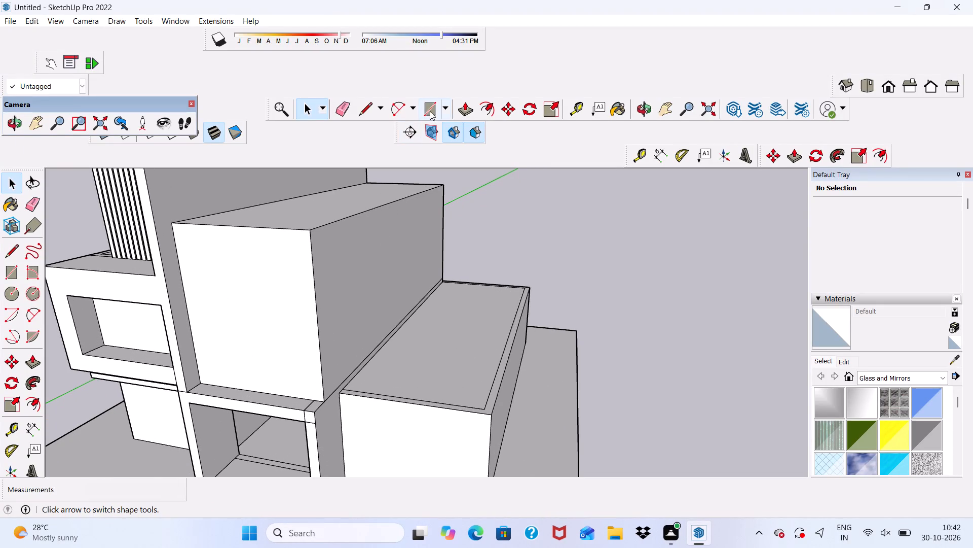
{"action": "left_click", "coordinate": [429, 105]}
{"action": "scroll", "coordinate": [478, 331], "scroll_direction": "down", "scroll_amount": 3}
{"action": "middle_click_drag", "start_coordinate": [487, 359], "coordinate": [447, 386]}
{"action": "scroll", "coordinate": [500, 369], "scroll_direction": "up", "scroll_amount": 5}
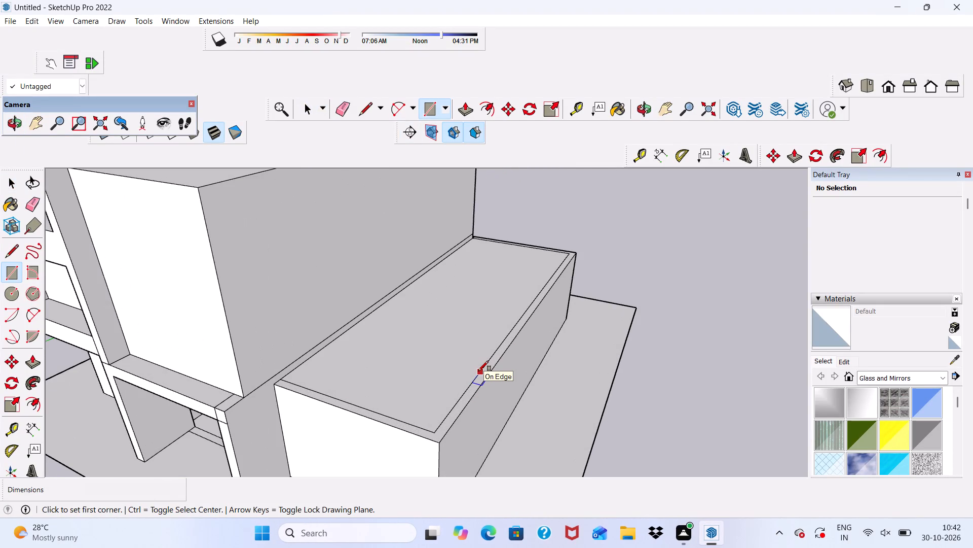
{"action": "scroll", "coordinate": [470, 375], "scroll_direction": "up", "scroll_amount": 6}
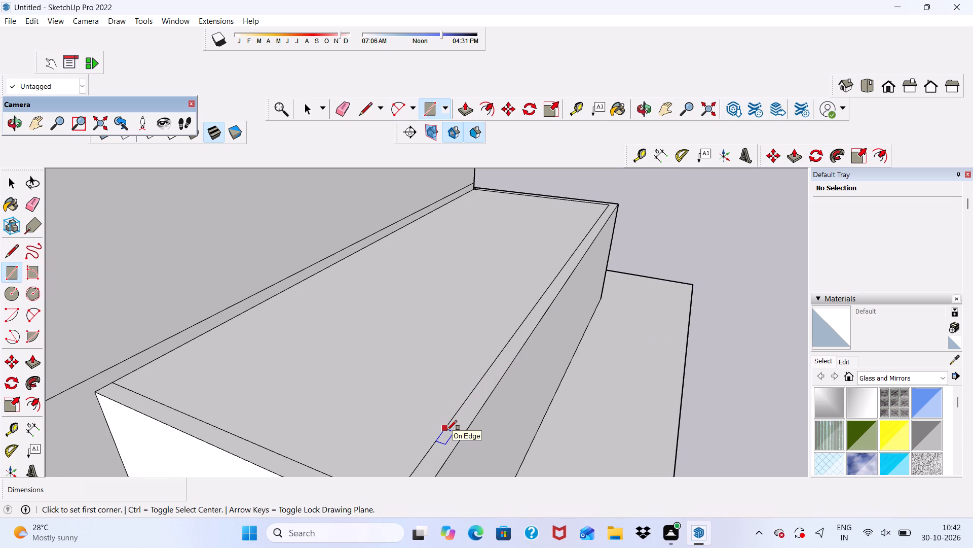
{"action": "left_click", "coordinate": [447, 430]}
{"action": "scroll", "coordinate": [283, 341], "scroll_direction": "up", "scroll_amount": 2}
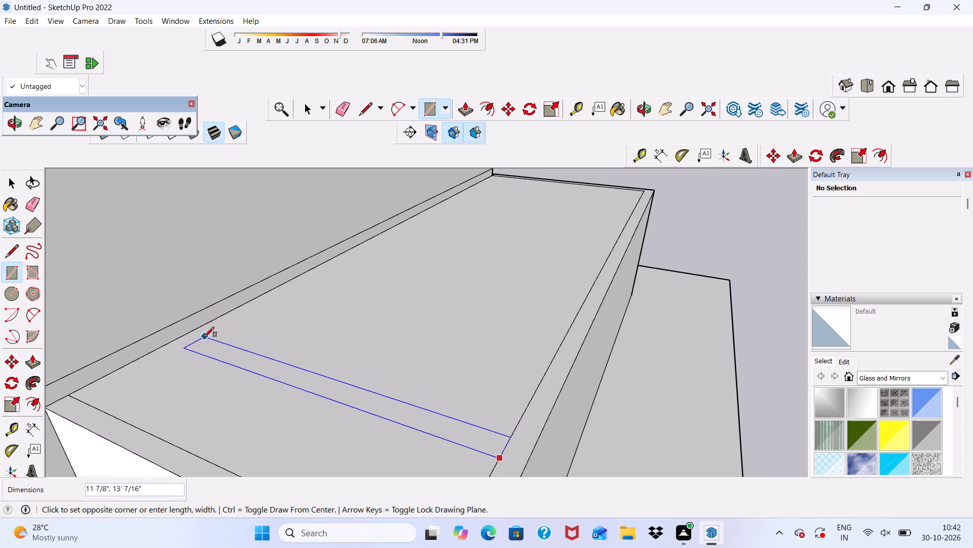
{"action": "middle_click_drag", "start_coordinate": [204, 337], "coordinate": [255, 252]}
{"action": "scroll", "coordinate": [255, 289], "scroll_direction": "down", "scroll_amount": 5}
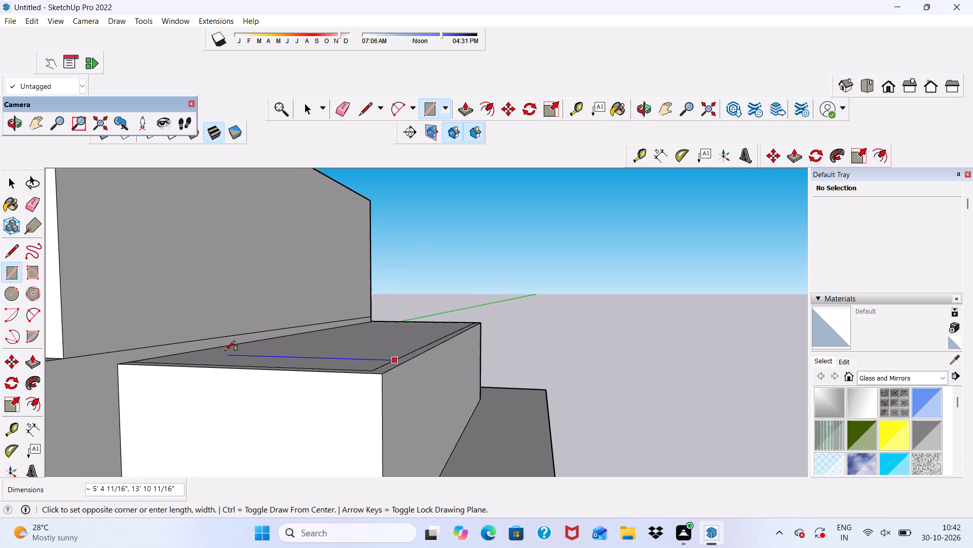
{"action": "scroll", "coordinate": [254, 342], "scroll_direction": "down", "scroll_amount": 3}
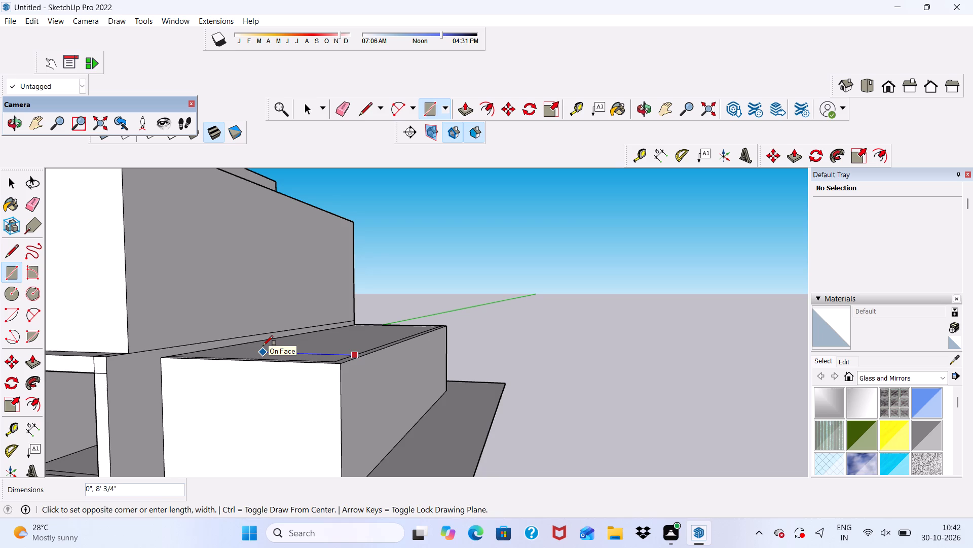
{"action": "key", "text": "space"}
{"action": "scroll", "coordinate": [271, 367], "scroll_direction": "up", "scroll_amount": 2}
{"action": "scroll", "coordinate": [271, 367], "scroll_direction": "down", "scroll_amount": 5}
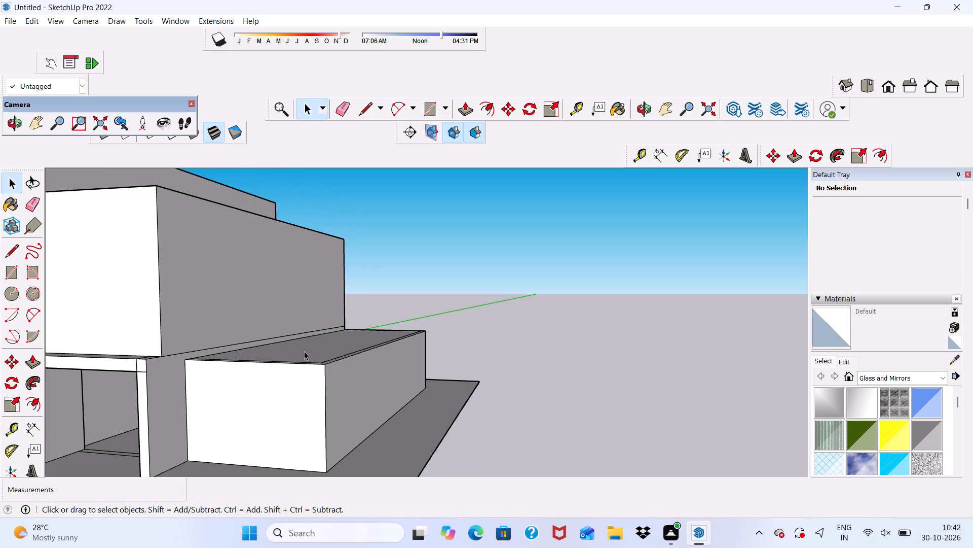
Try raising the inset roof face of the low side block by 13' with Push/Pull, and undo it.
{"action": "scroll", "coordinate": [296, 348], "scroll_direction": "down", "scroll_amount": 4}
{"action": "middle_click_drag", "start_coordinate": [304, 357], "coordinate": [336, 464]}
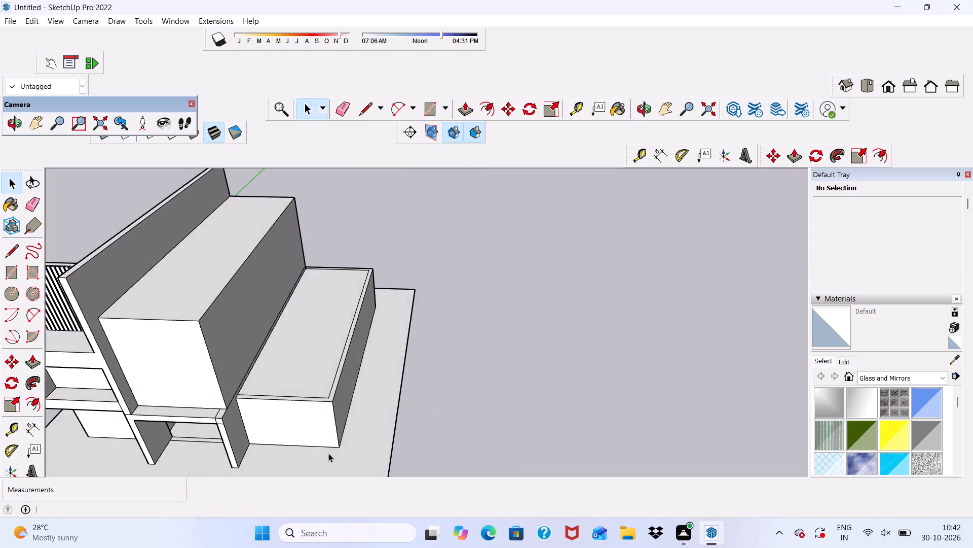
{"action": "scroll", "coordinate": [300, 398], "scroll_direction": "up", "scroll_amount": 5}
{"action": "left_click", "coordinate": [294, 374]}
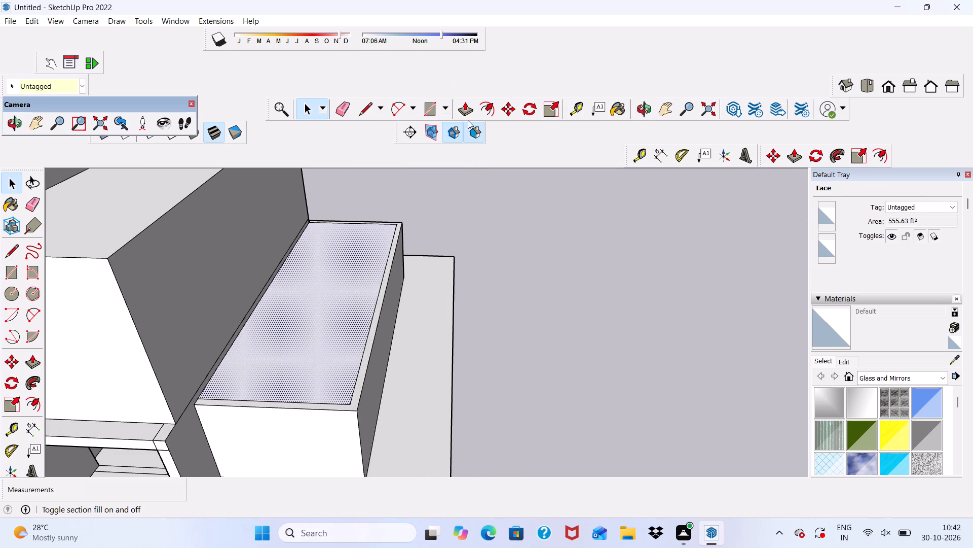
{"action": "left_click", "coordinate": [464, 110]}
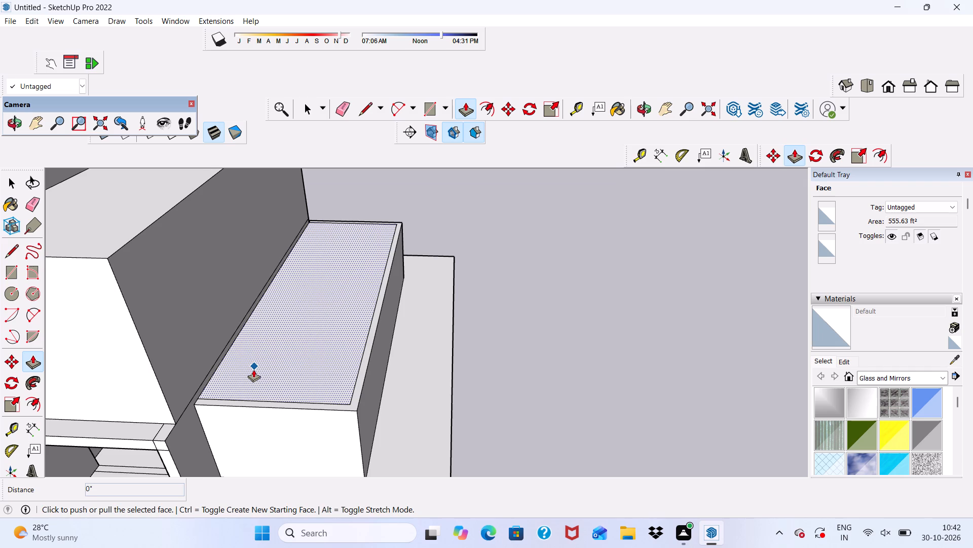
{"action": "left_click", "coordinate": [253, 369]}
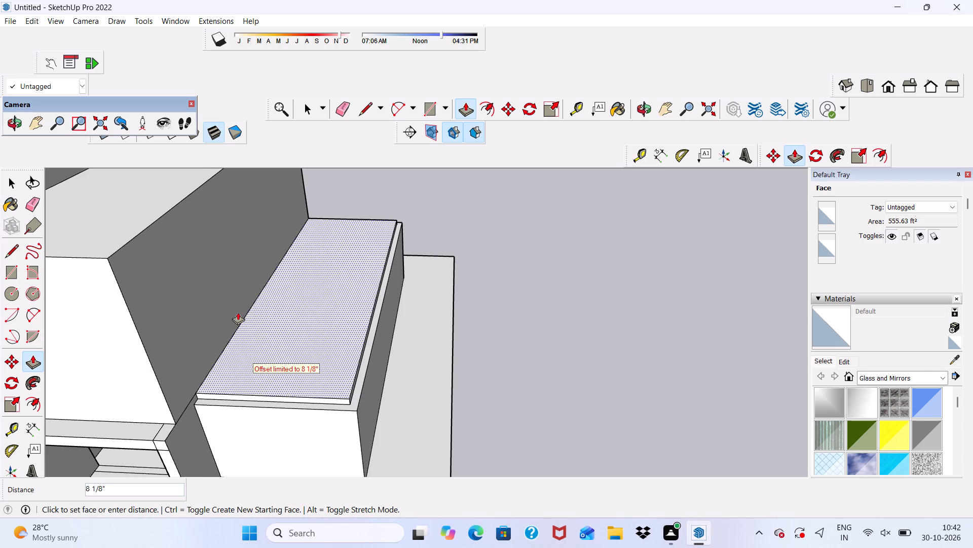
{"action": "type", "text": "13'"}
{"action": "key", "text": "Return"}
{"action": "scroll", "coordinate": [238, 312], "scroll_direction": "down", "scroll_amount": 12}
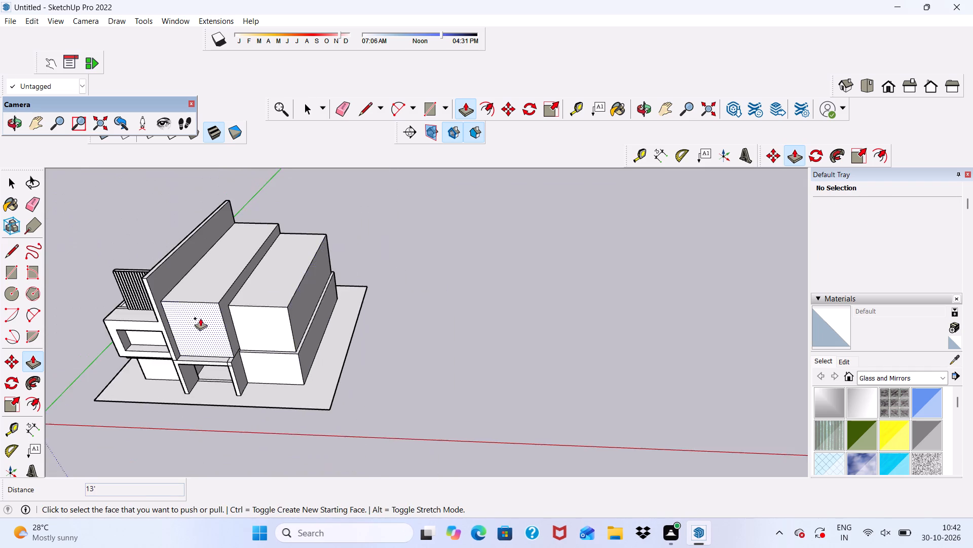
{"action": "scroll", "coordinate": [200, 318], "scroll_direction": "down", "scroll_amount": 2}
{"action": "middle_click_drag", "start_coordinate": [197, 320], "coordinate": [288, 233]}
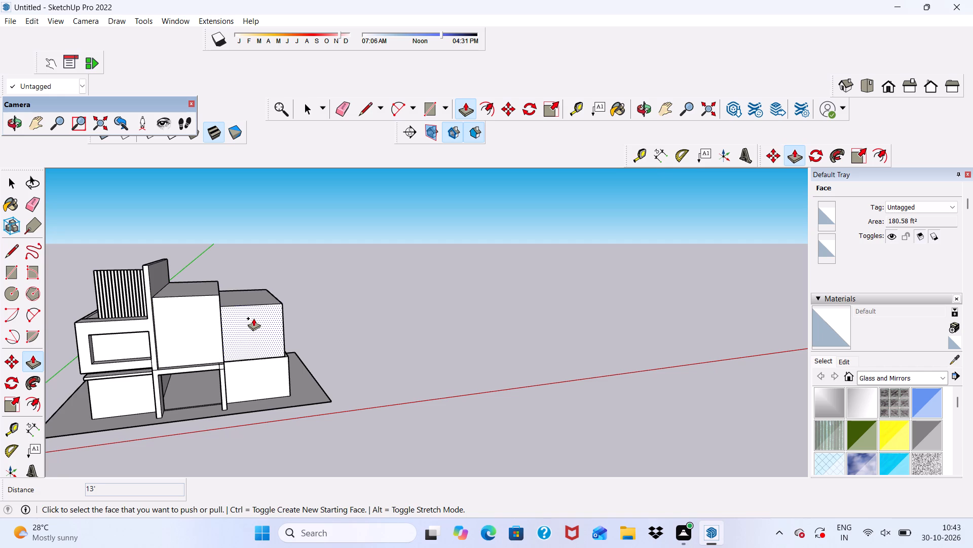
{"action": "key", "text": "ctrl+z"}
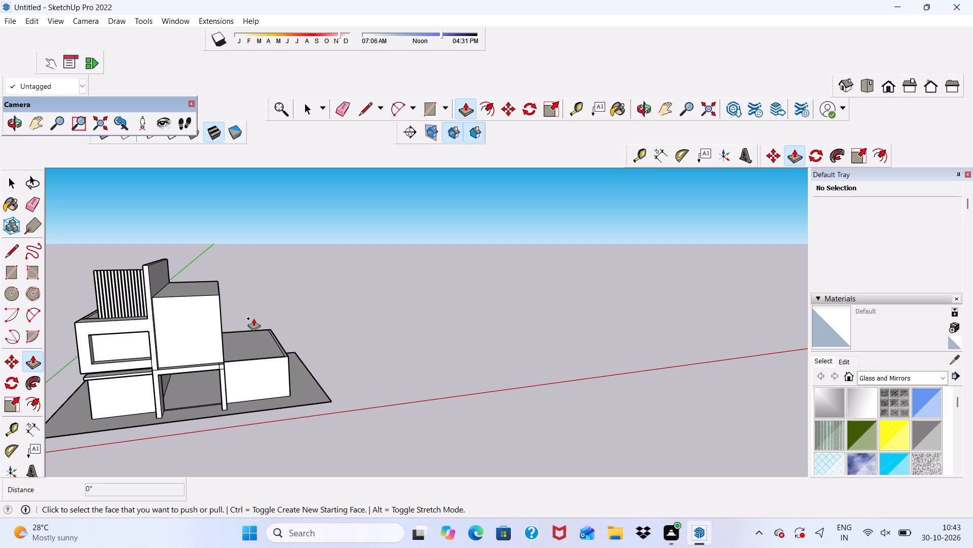
Push/Pull the inset roof face of the low side block up 10' to form an upper side block.
{"action": "scroll", "coordinate": [257, 322], "scroll_direction": "up", "scroll_amount": 3}
{"action": "middle_click_drag", "start_coordinate": [275, 363], "coordinate": [273, 450]}
{"action": "scroll", "coordinate": [254, 362], "scroll_direction": "up", "scroll_amount": 3}
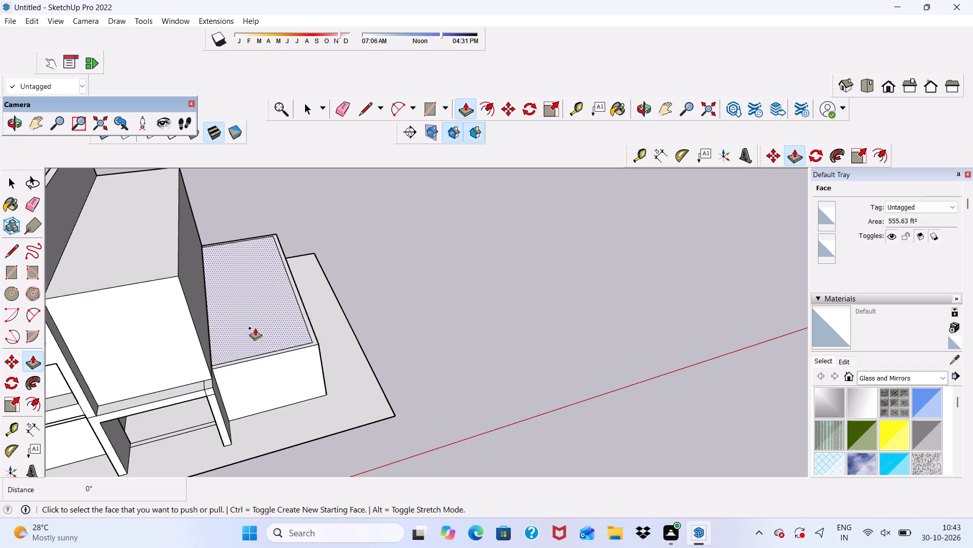
{"action": "left_click", "coordinate": [255, 328]}
{"action": "type", "text": "10'"}
{"action": "key", "text": "Return"}
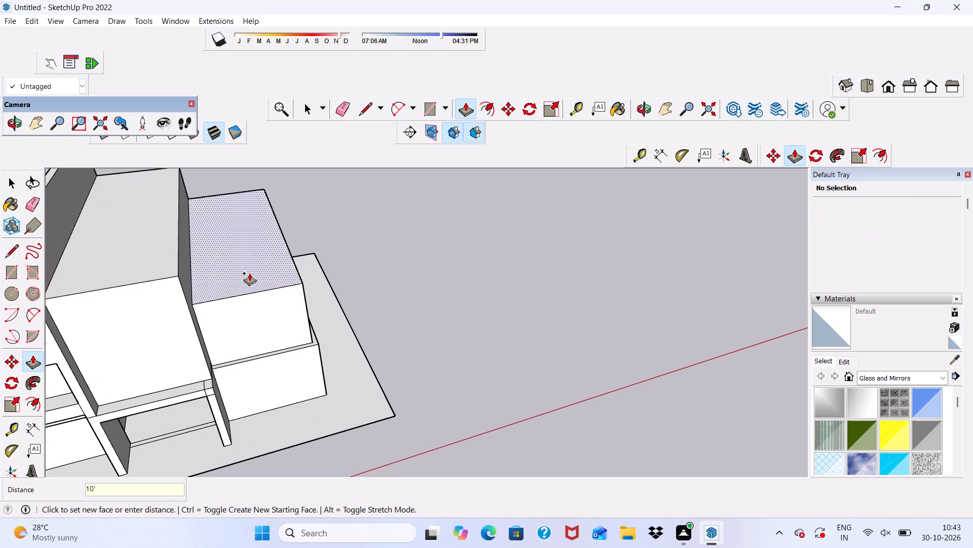
Examine the stepped heights of the entrance block and the upper side block from the front and from above.
{"action": "scroll", "coordinate": [252, 289], "scroll_direction": "down", "scroll_amount": 6}
{"action": "middle_click_drag", "start_coordinate": [272, 366], "coordinate": [205, 215]}
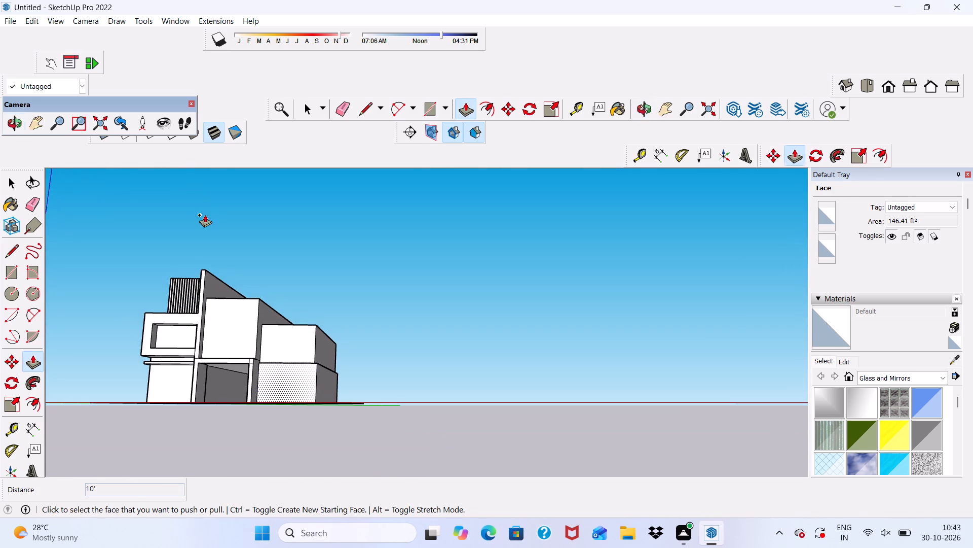
{"action": "scroll", "coordinate": [293, 314], "scroll_direction": "up", "scroll_amount": 6}
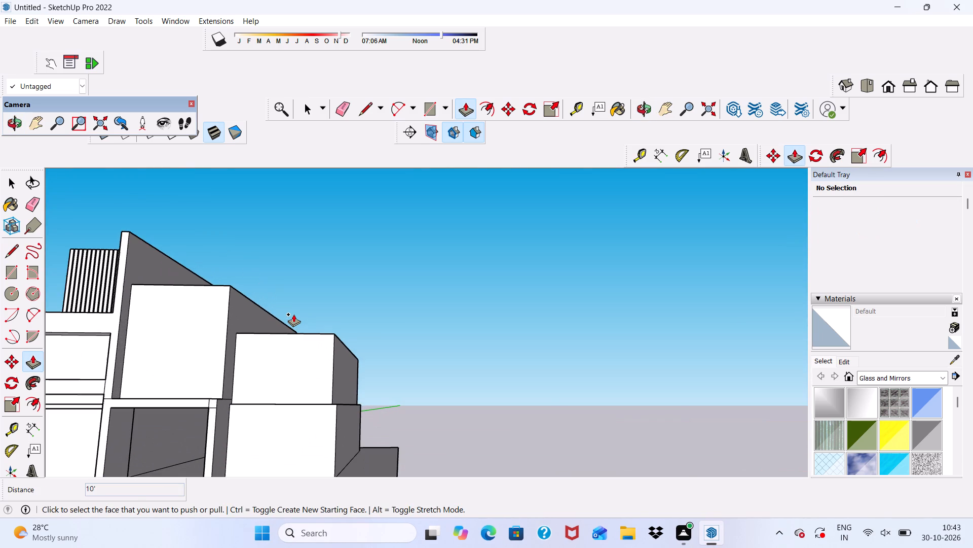
{"action": "scroll", "coordinate": [293, 314], "scroll_direction": "up", "scroll_amount": 6}
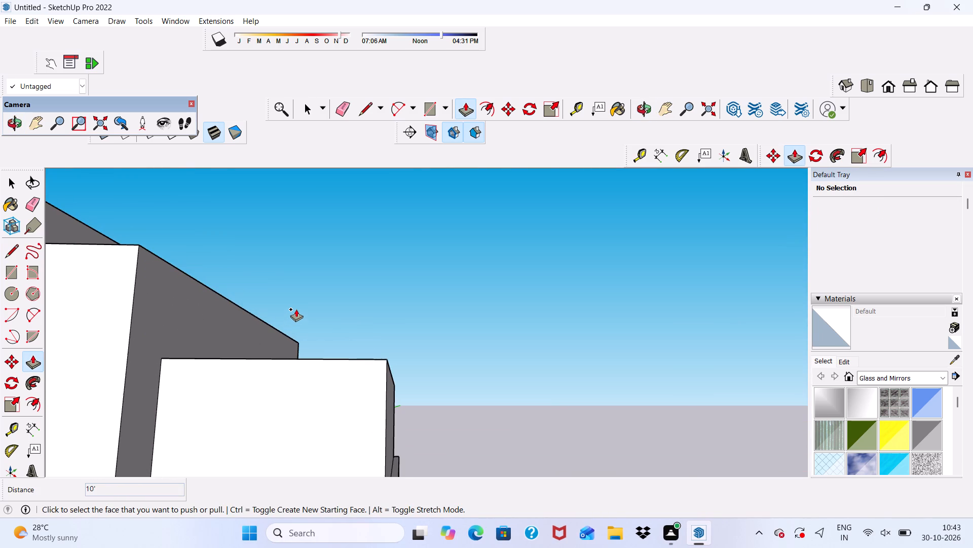
{"action": "scroll", "coordinate": [296, 308], "scroll_direction": "up", "scroll_amount": 1}
{"action": "scroll", "coordinate": [296, 309], "scroll_direction": "down", "scroll_amount": 11}
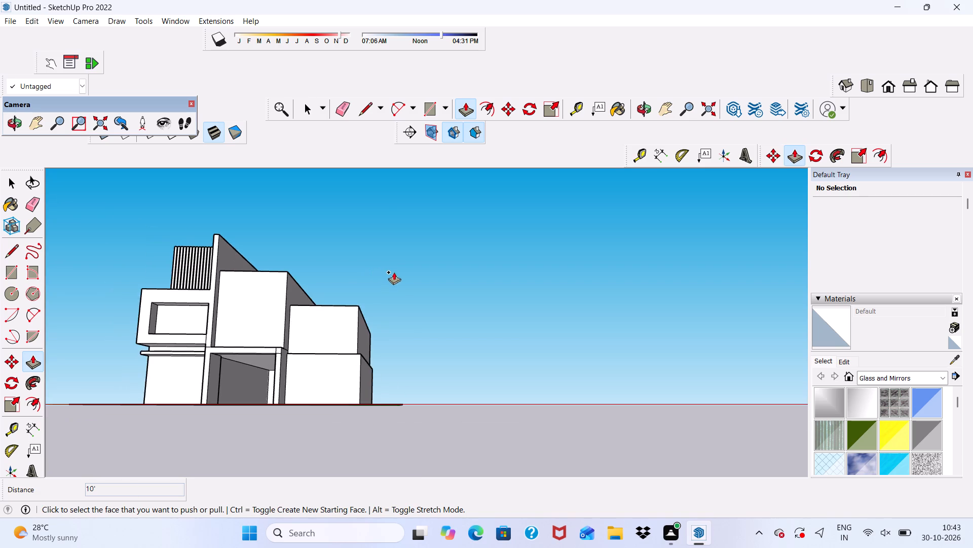
{"action": "middle_click_drag", "start_coordinate": [398, 284], "coordinate": [408, 400]}
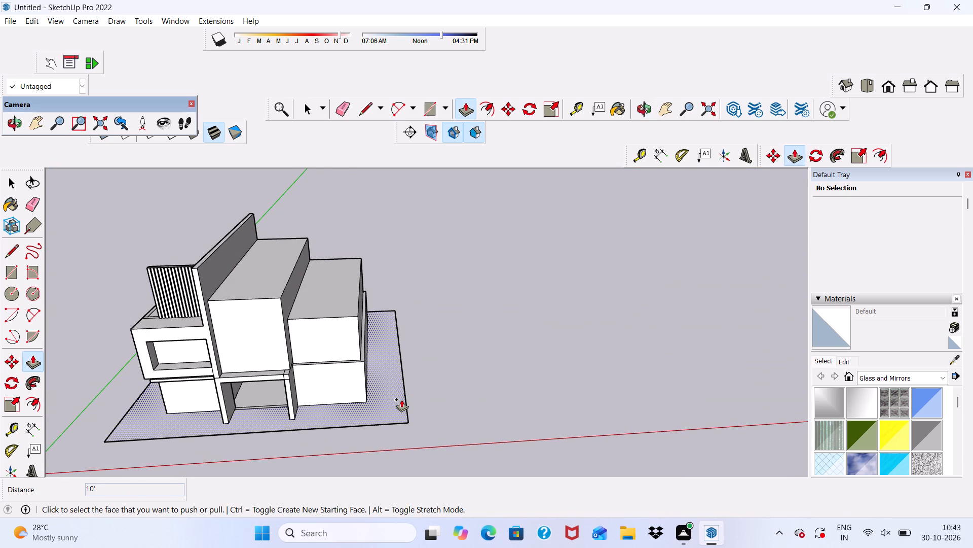
{"action": "scroll", "coordinate": [334, 375], "scroll_direction": "up", "scroll_amount": 5}
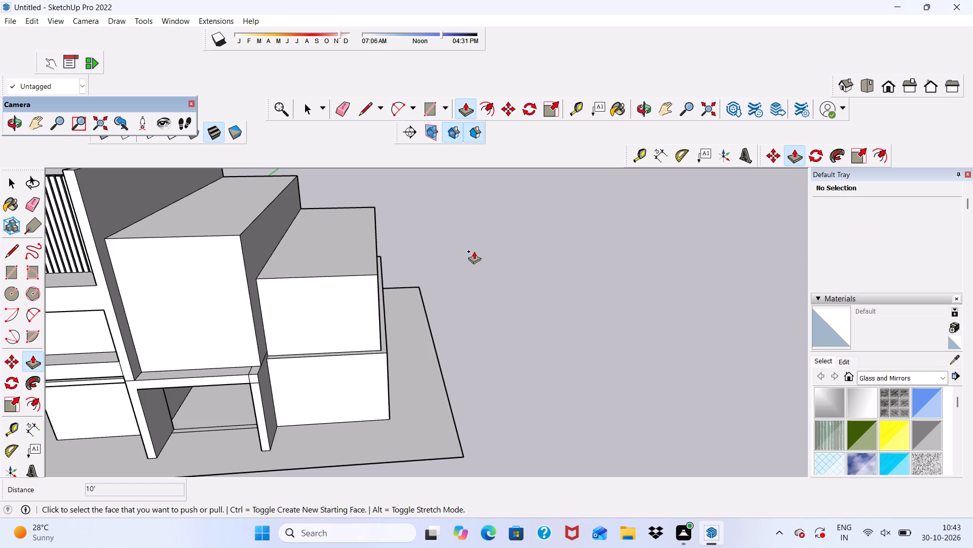
Push/Pull the front face of the upper side block back about 2' 10 3/8" from the lower block's front edge.
{"action": "key", "text": "space"}
{"action": "scroll", "coordinate": [484, 260], "scroll_direction": "up", "scroll_amount": 3}
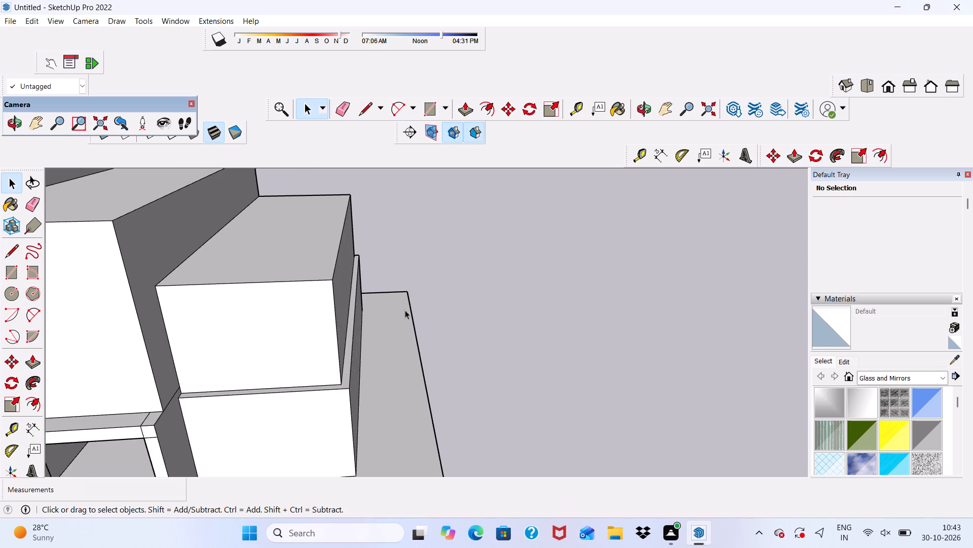
{"action": "scroll", "coordinate": [334, 340], "scroll_direction": "up", "scroll_amount": 6}
{"action": "scroll", "coordinate": [307, 338], "scroll_direction": "down", "scroll_amount": 10}
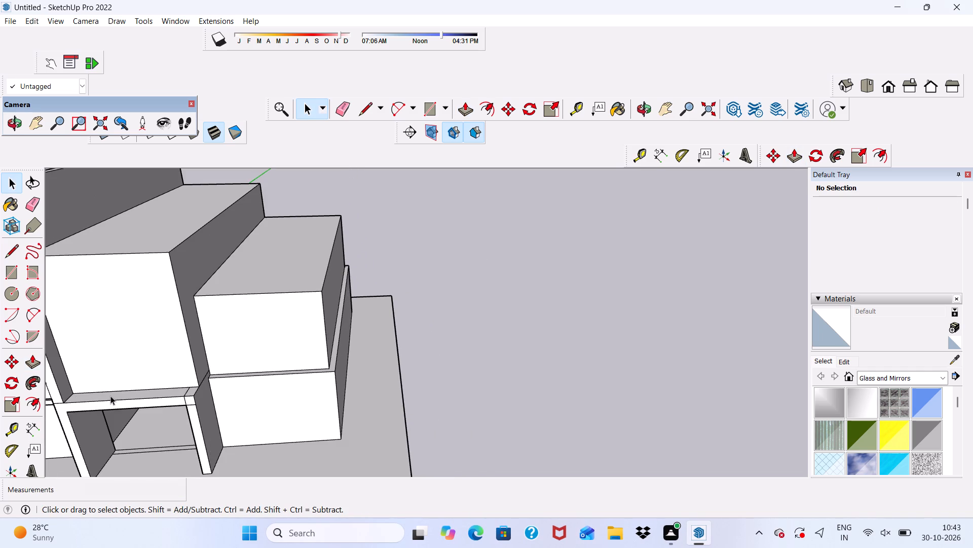
{"action": "left_click", "coordinate": [265, 332]}
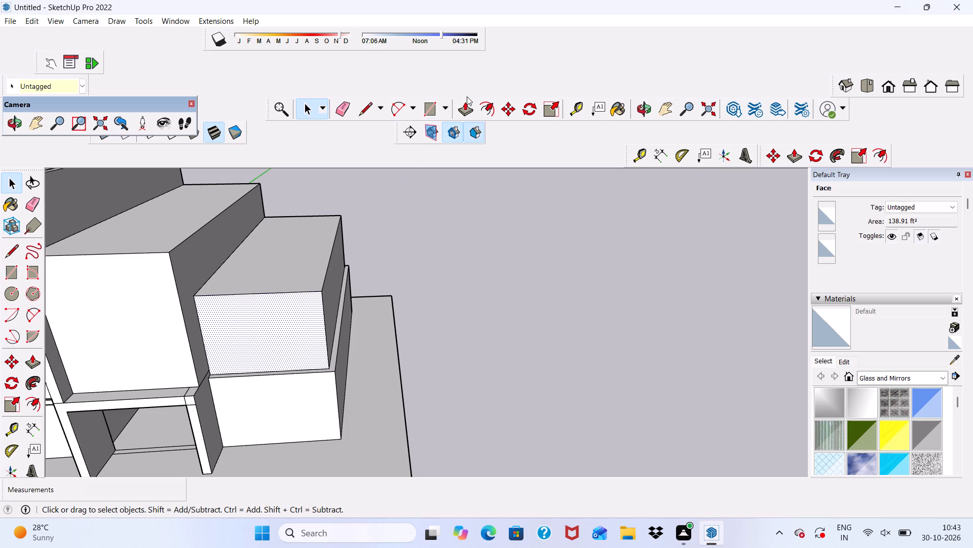
{"action": "left_click", "coordinate": [467, 96]}
{"action": "left_click", "coordinate": [466, 114]}
{"action": "scroll", "coordinate": [309, 300], "scroll_direction": "up", "scroll_amount": 2}
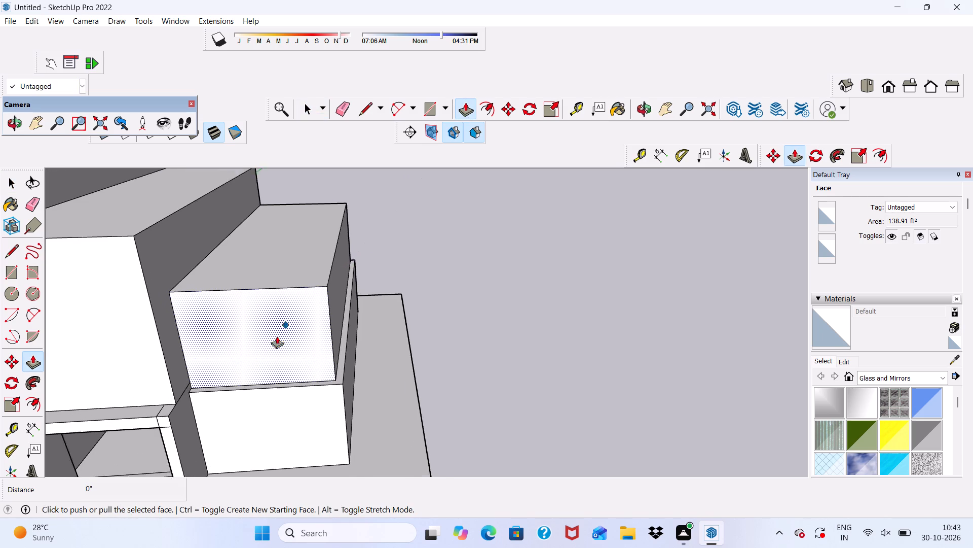
{"action": "scroll", "coordinate": [277, 336], "scroll_direction": "up", "scroll_amount": 1}
{"action": "left_click_drag", "start_coordinate": [260, 354], "coordinate": [266, 339]}
{"action": "scroll", "coordinate": [254, 386], "scroll_direction": "up", "scroll_amount": 4}
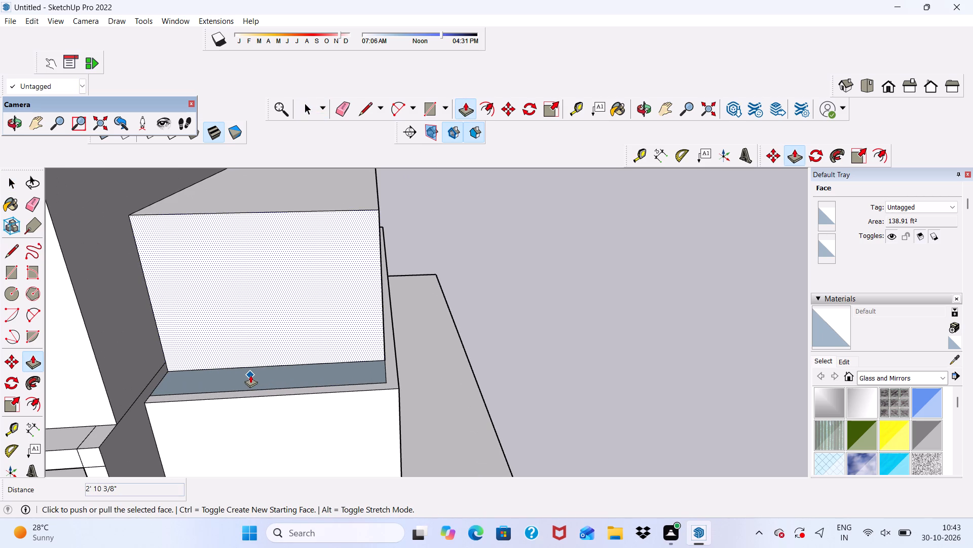
{"action": "scroll", "coordinate": [302, 296], "scroll_direction": "up", "scroll_amount": 1}
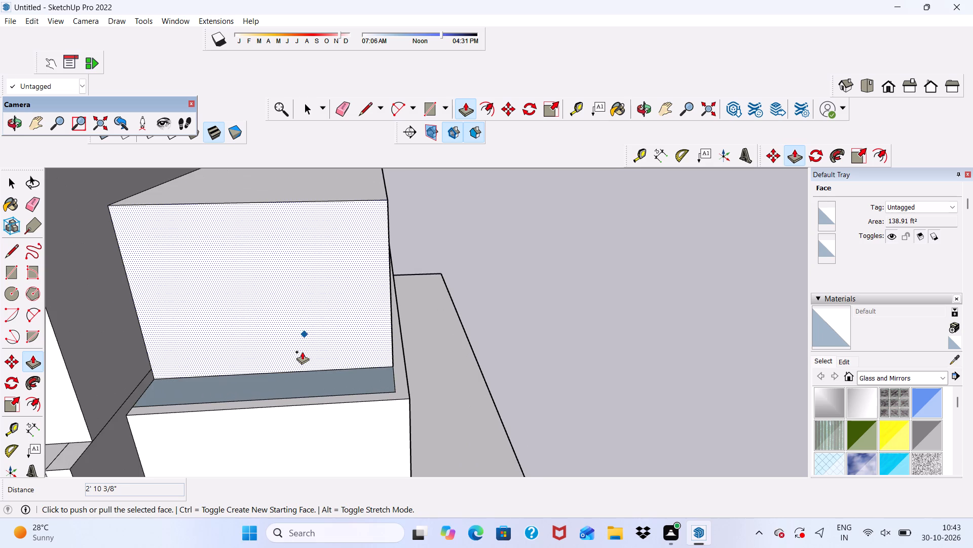
{"action": "scroll", "coordinate": [302, 352], "scroll_direction": "up", "scroll_amount": 1}
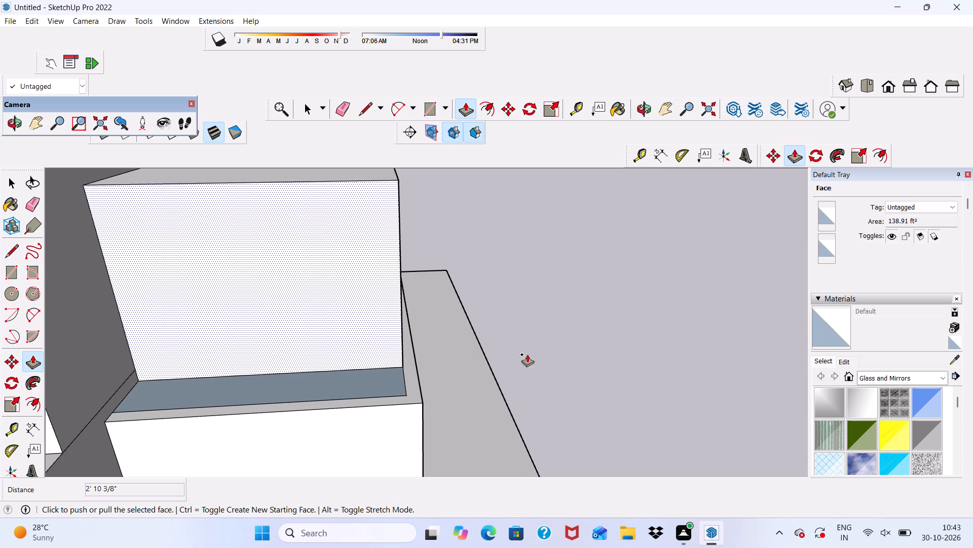
Push/Pull the exposed roof strip in front of the upper side block by about 6 1/2".
{"action": "key", "text": "space"}
{"action": "scroll", "coordinate": [474, 423], "scroll_direction": "up", "scroll_amount": 3}
{"action": "left_click", "coordinate": [249, 352]}
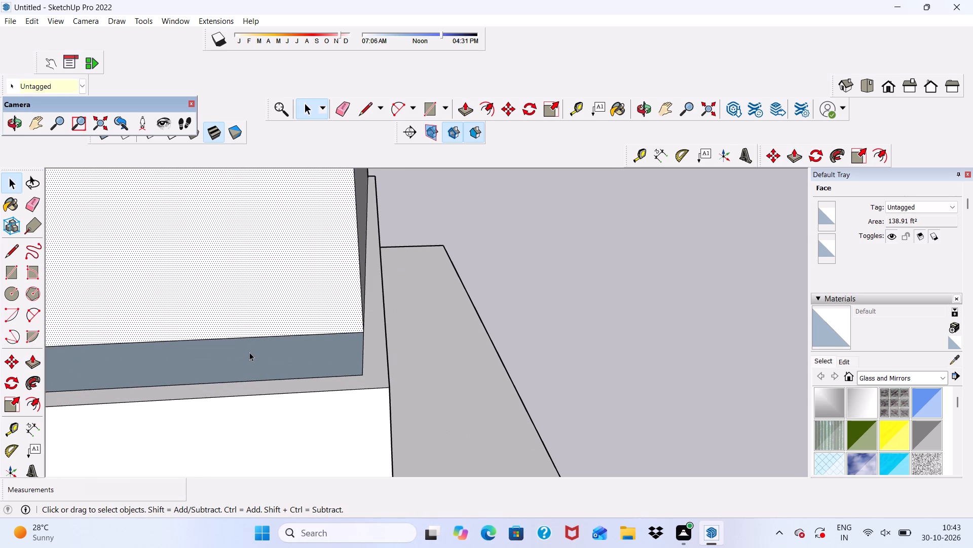
{"action": "left_click", "coordinate": [465, 99]}
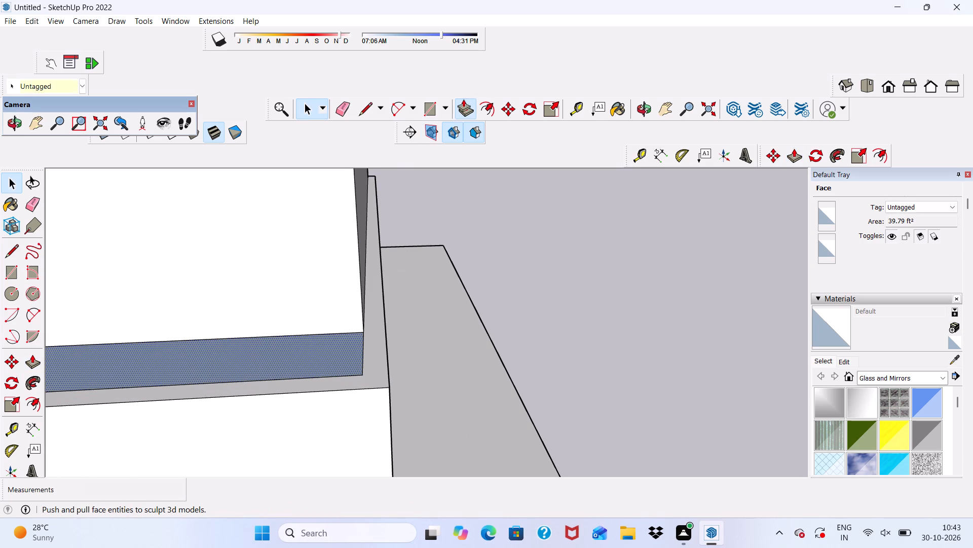
{"action": "scroll", "coordinate": [297, 370], "scroll_direction": "up", "scroll_amount": 4}
{"action": "left_click", "coordinate": [297, 369]}
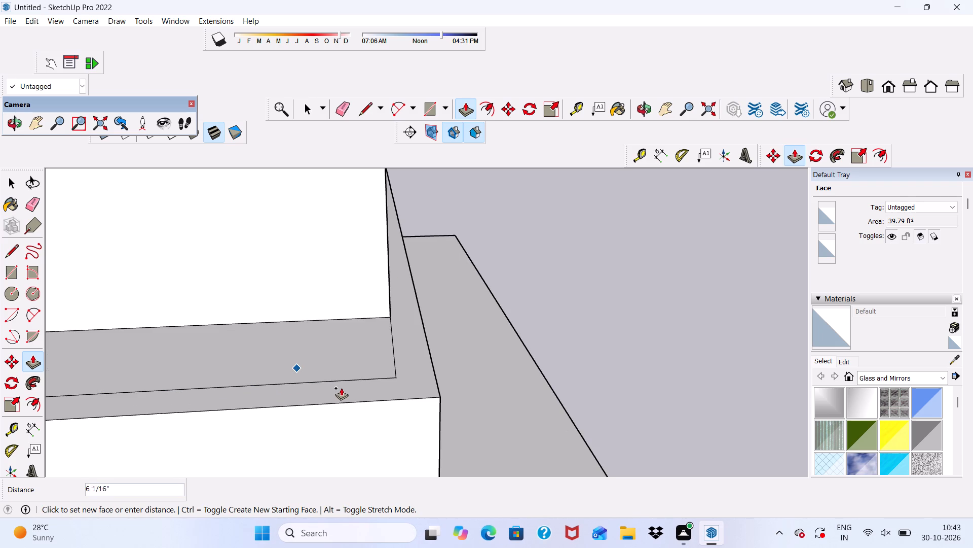
{"action": "left_click", "coordinate": [339, 388]}
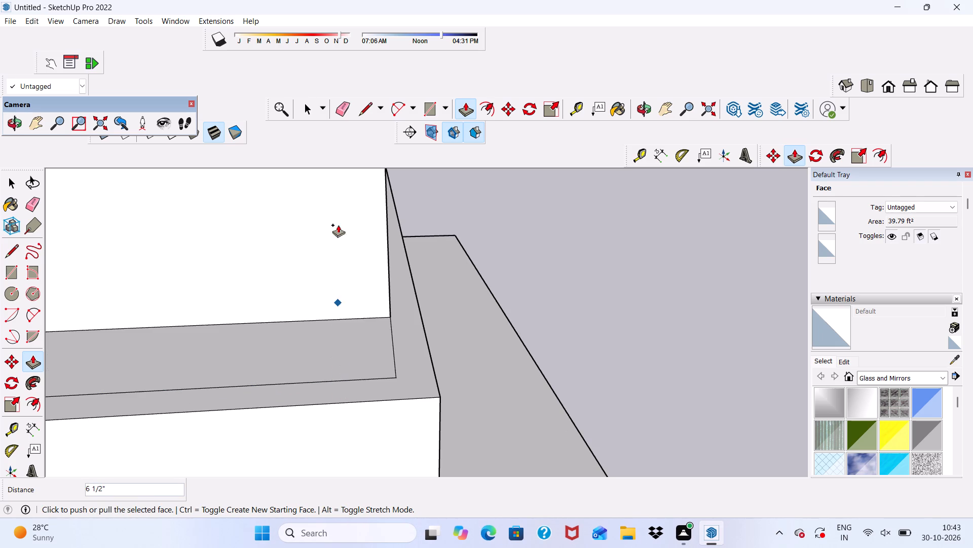
Erase the leftover edges on the exposed roof strip in front of the upper side block.
{"action": "left_click", "coordinate": [345, 103]}
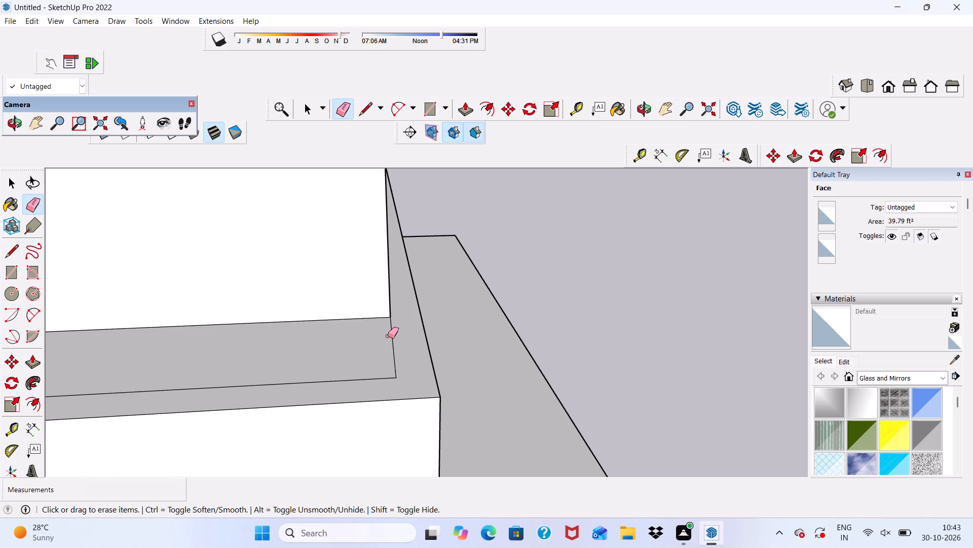
{"action": "left_click_drag", "start_coordinate": [388, 336], "coordinate": [397, 353]}
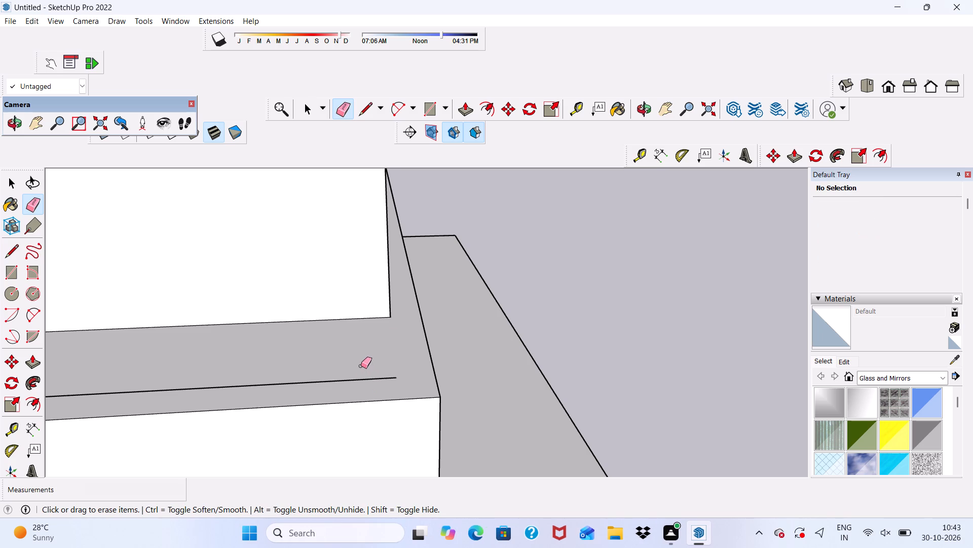
{"action": "left_click_drag", "start_coordinate": [361, 366], "coordinate": [356, 377]}
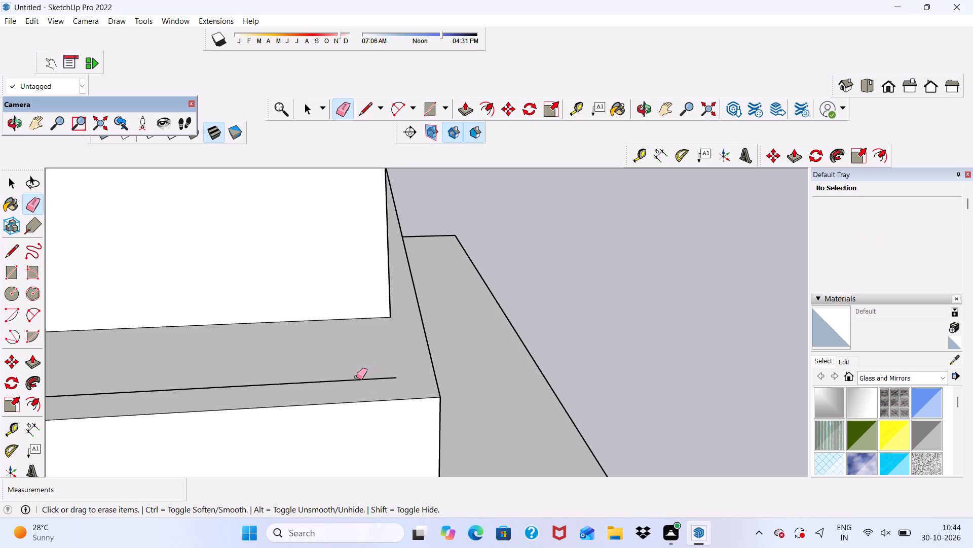
{"action": "left_click", "coordinate": [356, 378]}
Push/Pull the outer side face of the upper side block out 9" to align with the lower block's side.
{"action": "scroll", "coordinate": [350, 327], "scroll_direction": "down", "scroll_amount": 6}
{"action": "middle_click_drag", "start_coordinate": [381, 324], "coordinate": [224, 303]}
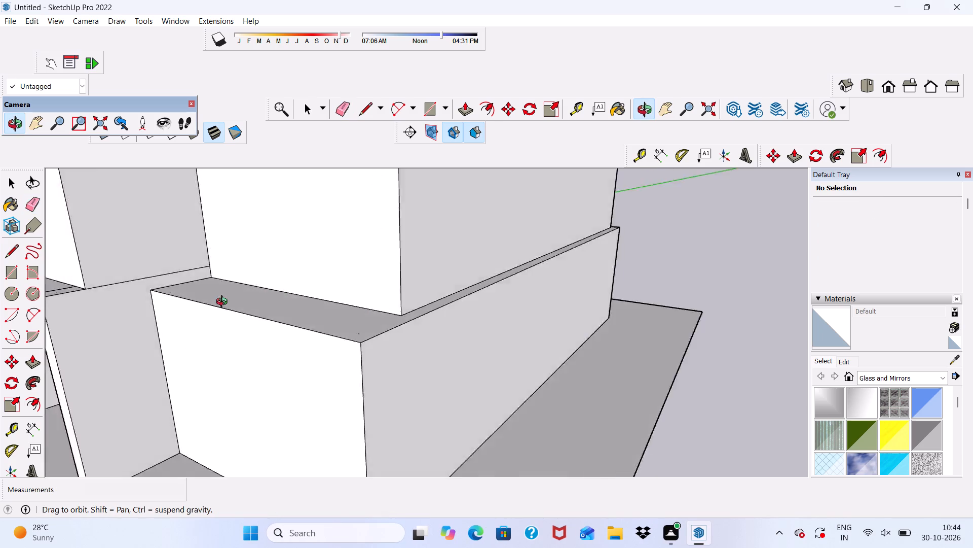
{"action": "middle_click_drag", "start_coordinate": [224, 303], "coordinate": [158, 308]}
{"action": "left_click", "coordinate": [466, 109]}
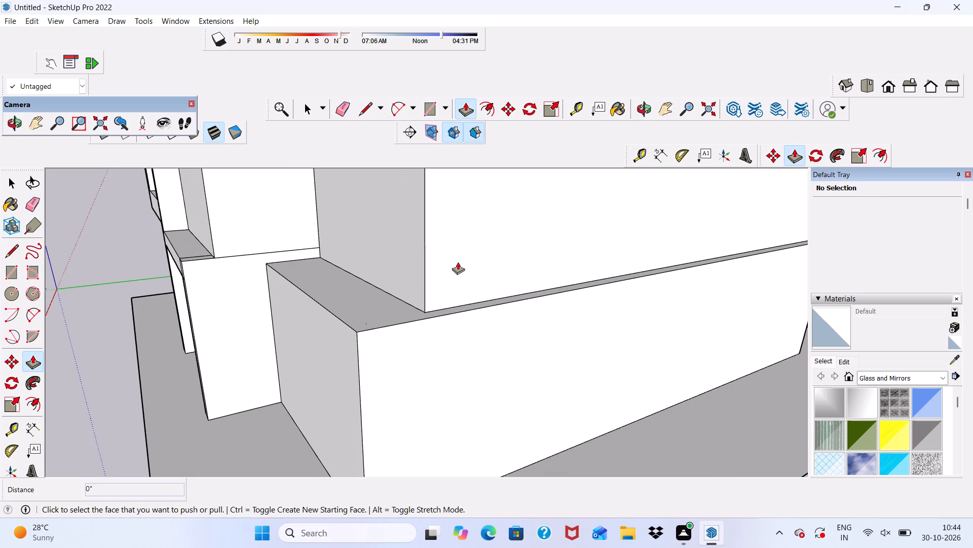
{"action": "left_click", "coordinate": [448, 270]}
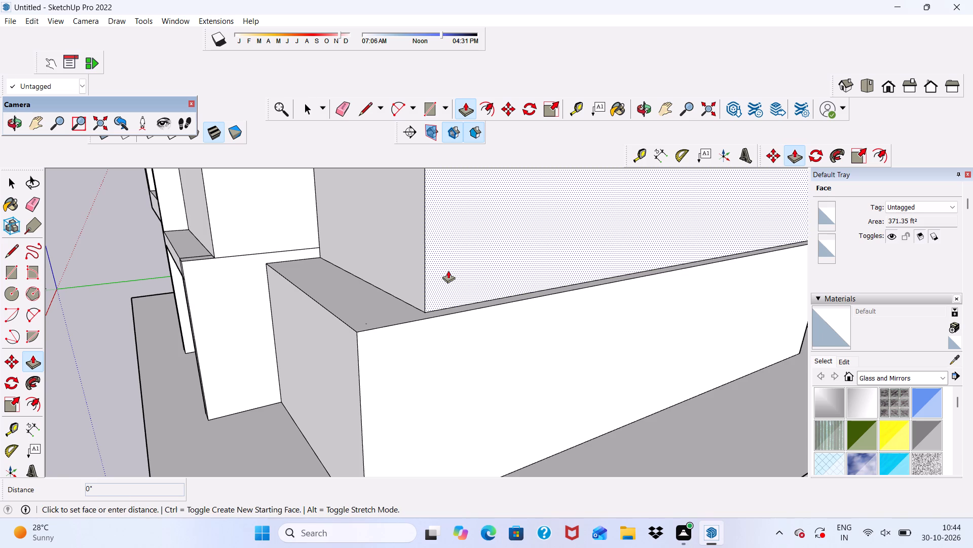
{"action": "scroll", "coordinate": [382, 329], "scroll_direction": "up", "scroll_amount": 4}
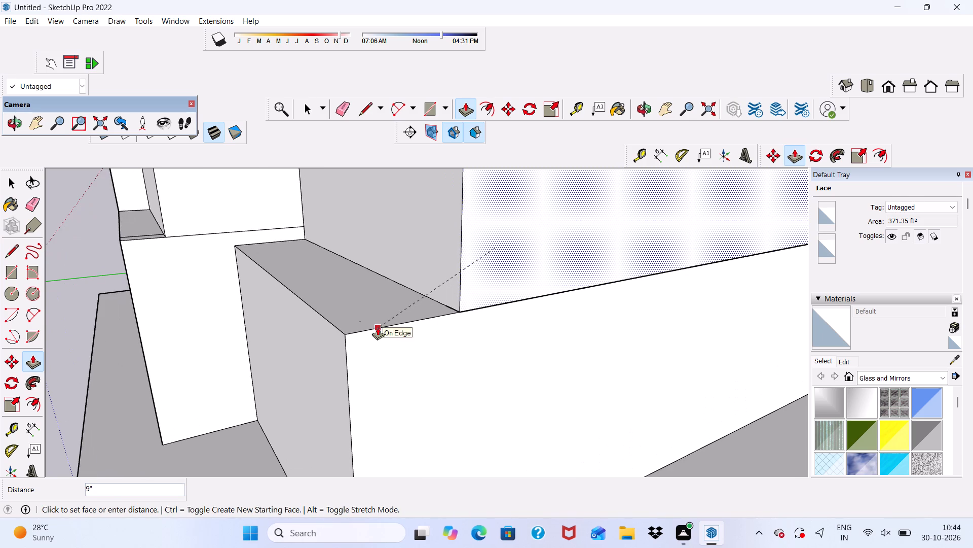
{"action": "left_click", "coordinate": [378, 327]}
Push/Pull the front face of the upper side block forward about 2' 4 1/2".
{"action": "scroll", "coordinate": [343, 322], "scroll_direction": "down", "scroll_amount": 11}
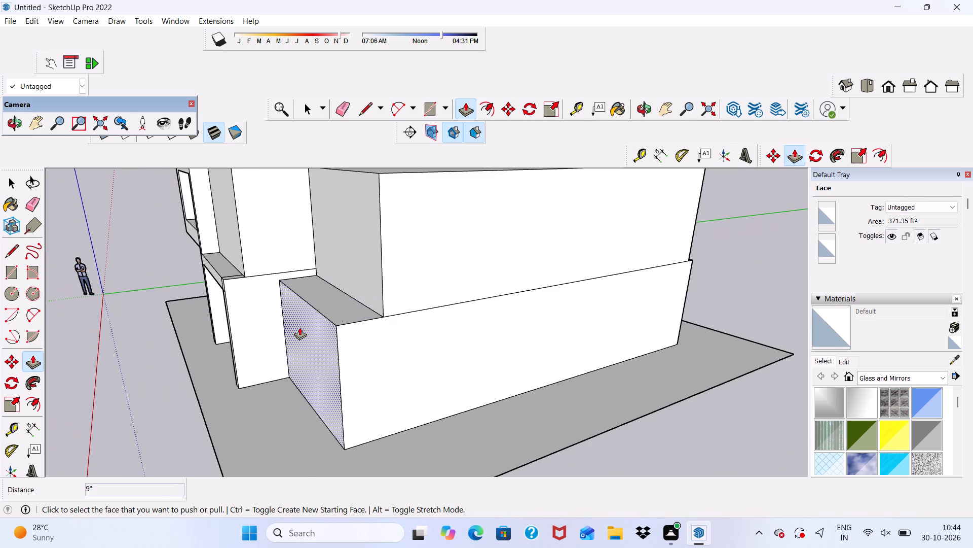
{"action": "middle_click_drag", "start_coordinate": [300, 327], "coordinate": [448, 331]}
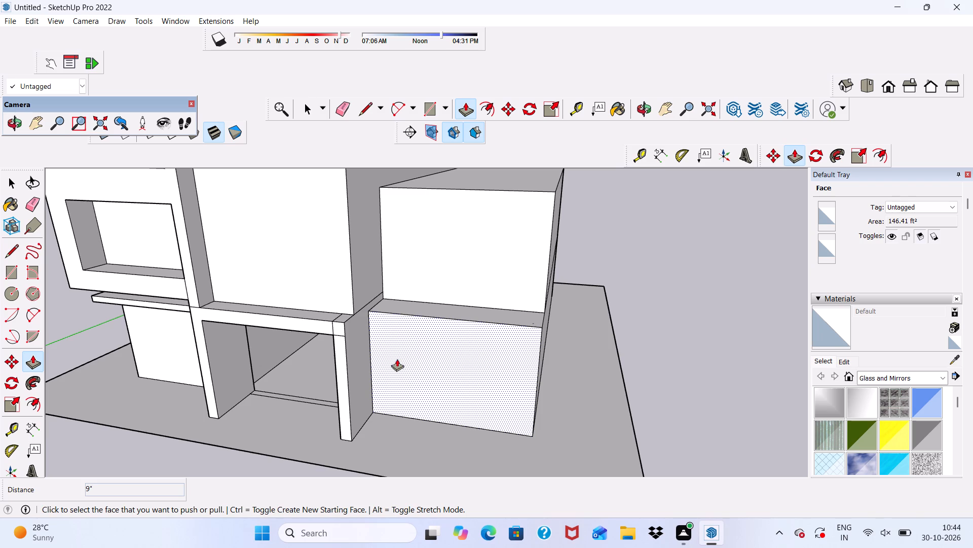
{"action": "scroll", "coordinate": [418, 245], "scroll_direction": "up", "scroll_amount": 2}
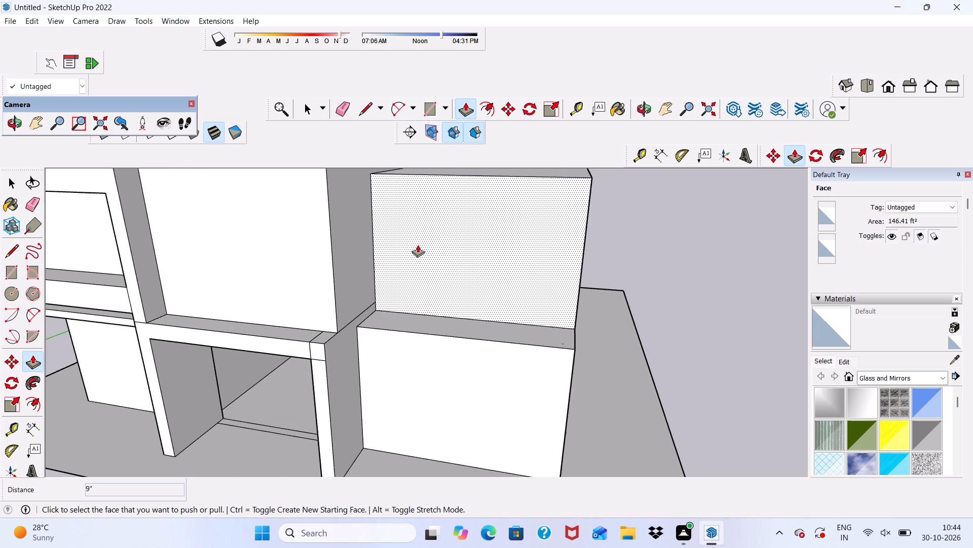
{"action": "scroll", "coordinate": [418, 245], "scroll_direction": "up", "scroll_amount": 3}
{"action": "left_click", "coordinate": [418, 245]}
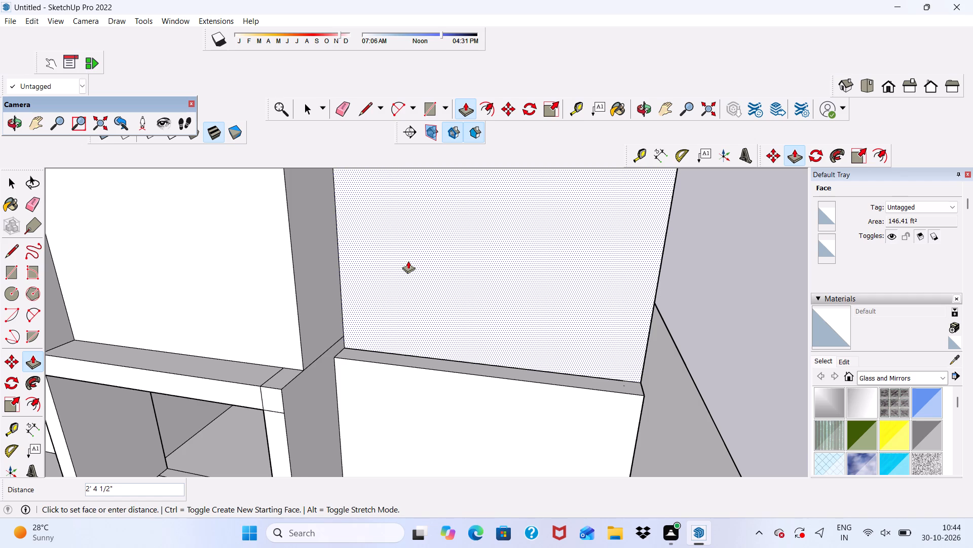
{"action": "left_click", "coordinate": [408, 261]}
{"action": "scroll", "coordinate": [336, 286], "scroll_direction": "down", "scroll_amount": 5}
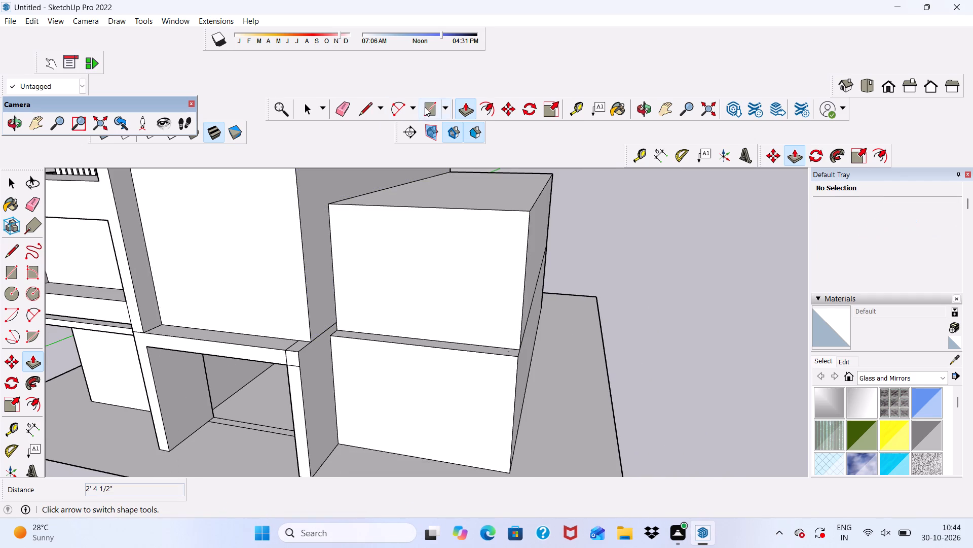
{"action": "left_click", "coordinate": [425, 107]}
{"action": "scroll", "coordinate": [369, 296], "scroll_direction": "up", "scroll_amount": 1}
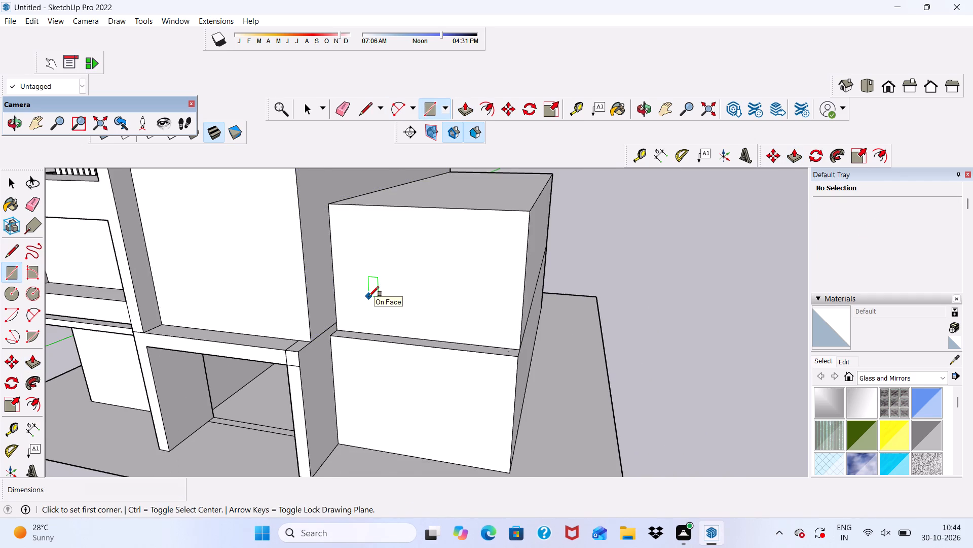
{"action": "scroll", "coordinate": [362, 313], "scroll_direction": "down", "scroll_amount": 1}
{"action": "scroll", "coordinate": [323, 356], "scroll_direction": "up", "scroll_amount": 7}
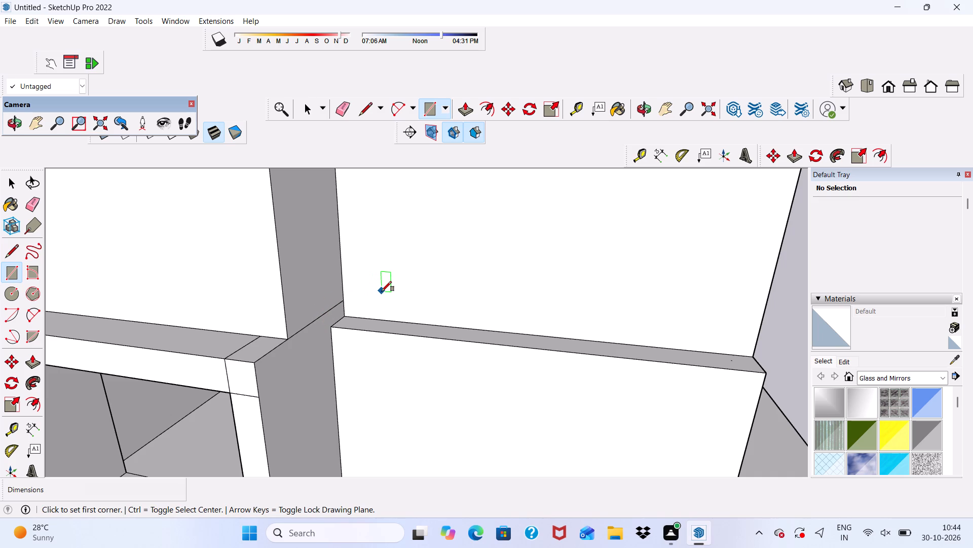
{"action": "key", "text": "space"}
Push/Pull the upper side block's front face forward 1' 2 7/8" to align with the lower block's front.
{"action": "scroll", "coordinate": [386, 299], "scroll_direction": "up", "scroll_amount": 3}
{"action": "left_click", "coordinate": [409, 277]}
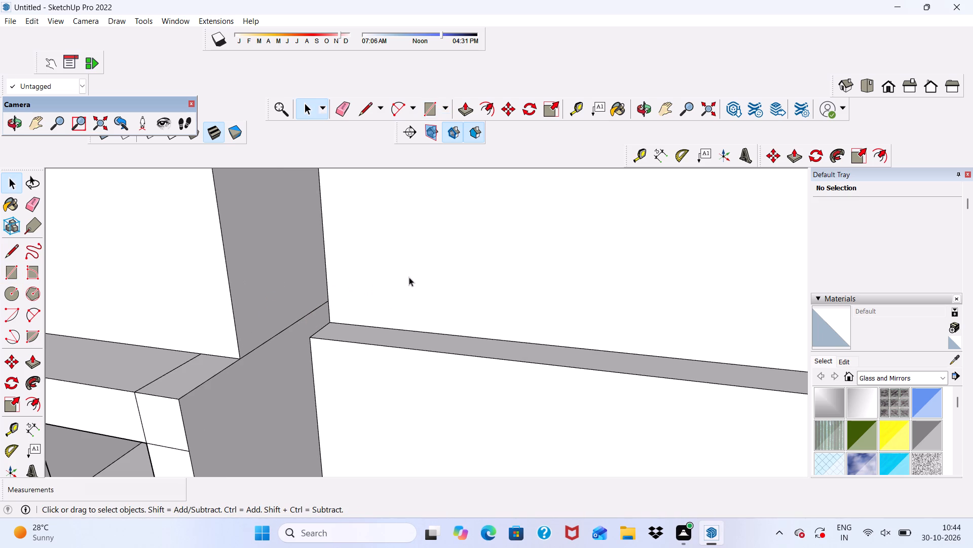
{"action": "left_click", "coordinate": [462, 110]}
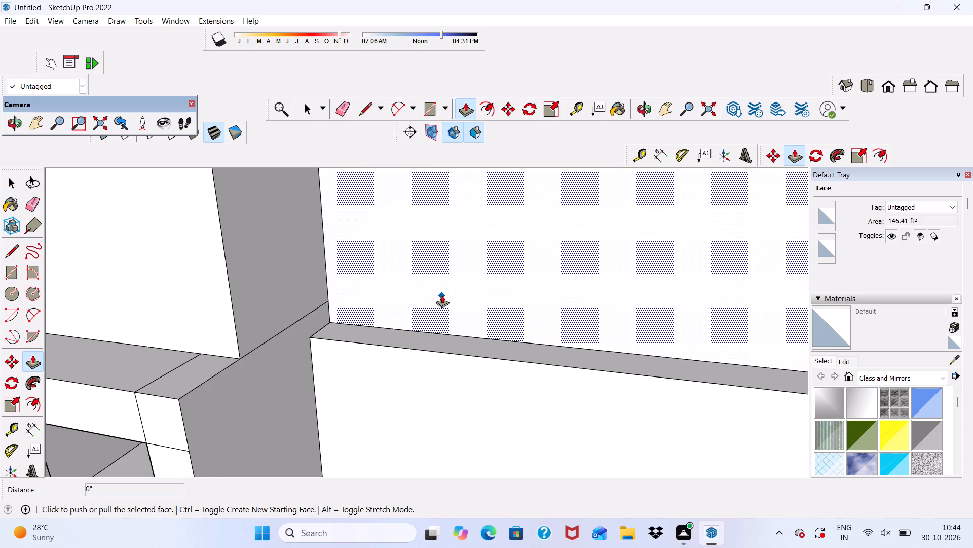
{"action": "left_click", "coordinate": [442, 295]}
{"action": "left_click", "coordinate": [325, 350]}
Draw a rectangle about 14' 7 11/16" by 1' 13/16" along the bottom of the upper side block's front face.
{"action": "scroll", "coordinate": [325, 350], "scroll_direction": "down", "scroll_amount": 4}
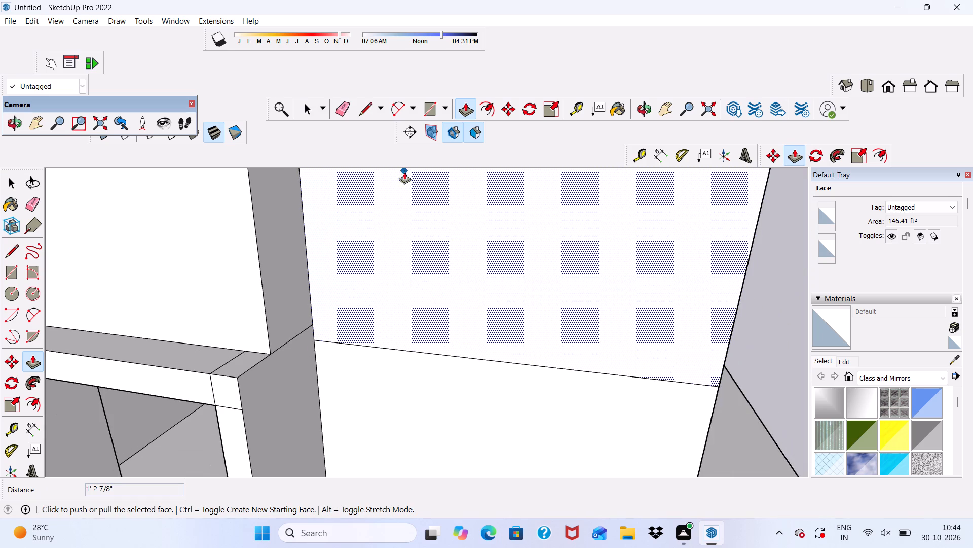
{"action": "left_click", "coordinate": [430, 115]}
{"action": "scroll", "coordinate": [318, 390], "scroll_direction": "up", "scroll_amount": 4}
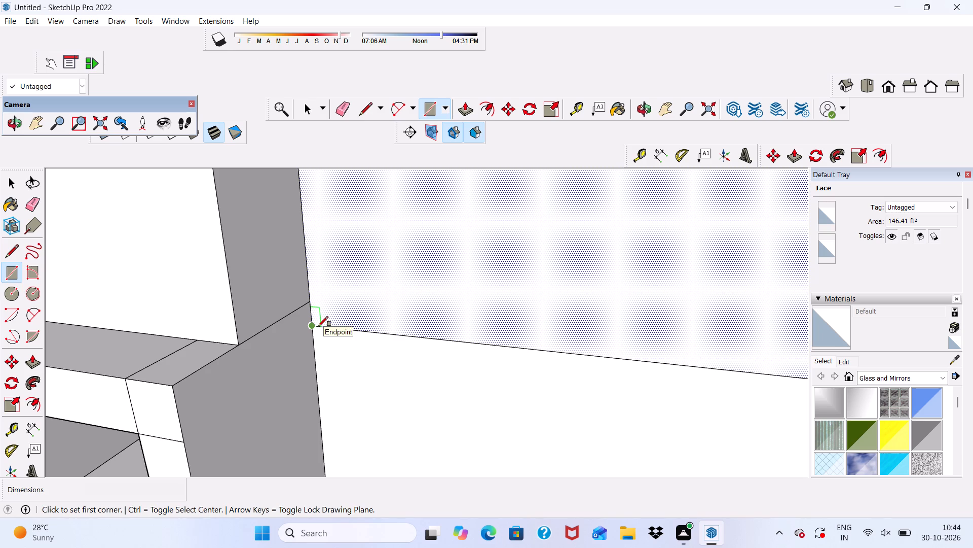
{"action": "left_click", "coordinate": [312, 326]}
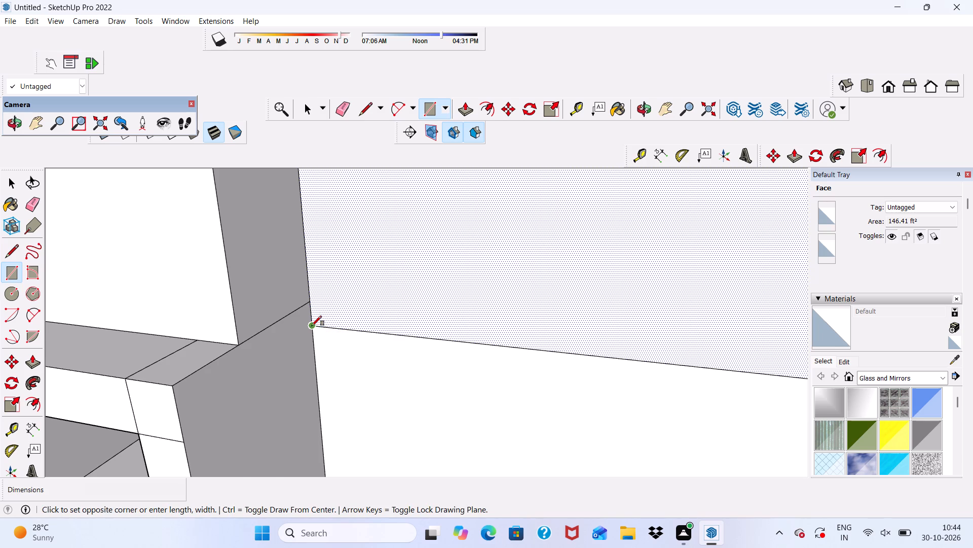
{"action": "scroll", "coordinate": [301, 368], "scroll_direction": "down", "scroll_amount": 6}
{"action": "scroll", "coordinate": [345, 346], "scroll_direction": "down", "scroll_amount": 4}
{"action": "scroll", "coordinate": [591, 361], "scroll_direction": "up", "scroll_amount": 5}
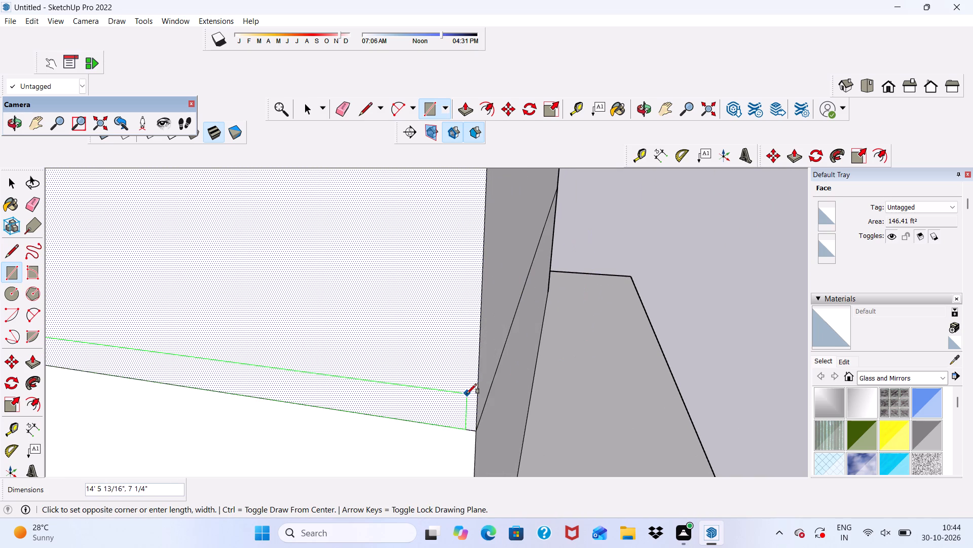
{"action": "left_click", "coordinate": [476, 366]}
Push/Pull the rectangular strip on the side block's front out 1' to form a projecting band.
{"action": "scroll", "coordinate": [472, 365], "scroll_direction": "down", "scroll_amount": 11}
{"action": "scroll", "coordinate": [586, 341], "scroll_direction": "down", "scroll_amount": 2}
{"action": "middle_click_drag", "start_coordinate": [402, 418], "coordinate": [435, 382]}
{"action": "scroll", "coordinate": [435, 382], "scroll_direction": "down", "scroll_amount": 1}
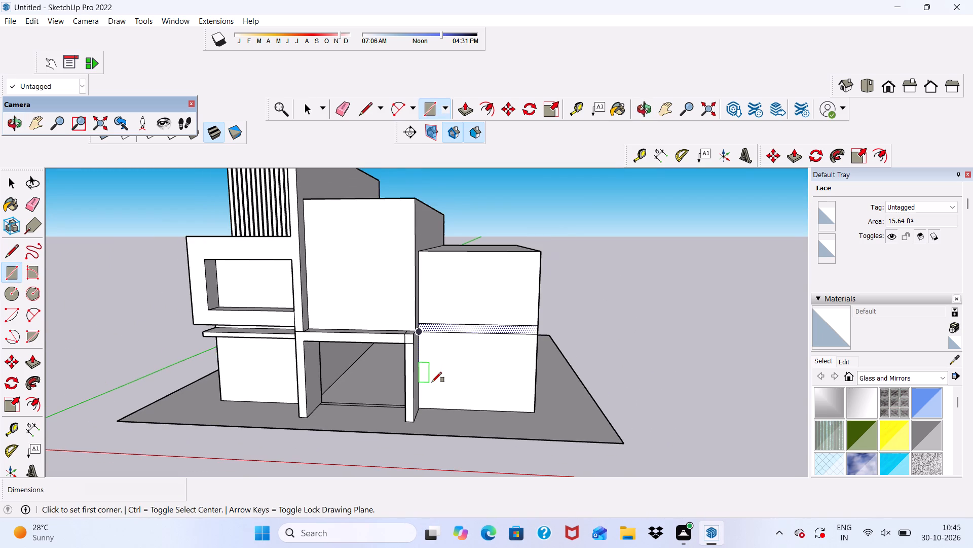
{"action": "key", "text": "space"}
{"action": "scroll", "coordinate": [425, 392], "scroll_direction": "up", "scroll_amount": 5}
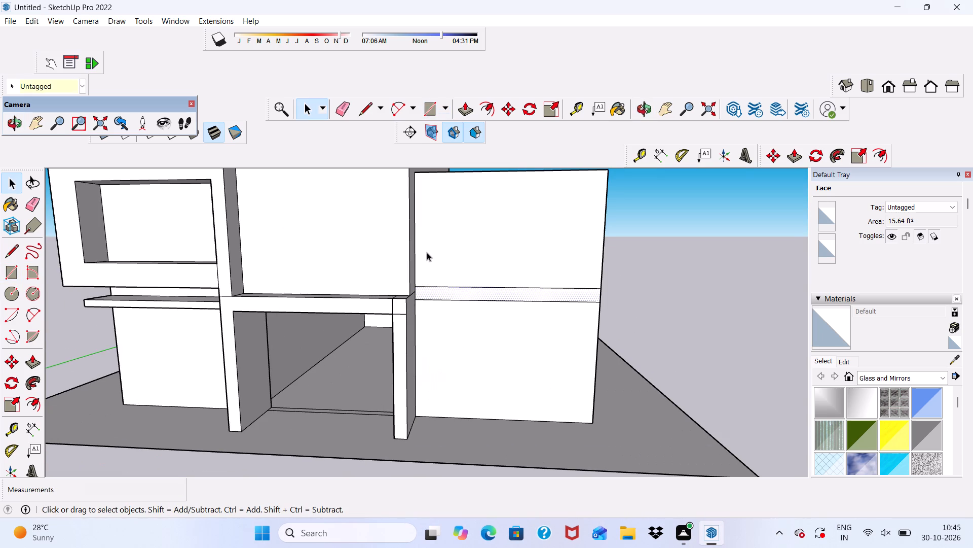
{"action": "left_click", "coordinate": [460, 107]}
{"action": "scroll", "coordinate": [453, 250], "scroll_direction": "up", "scroll_amount": 4}
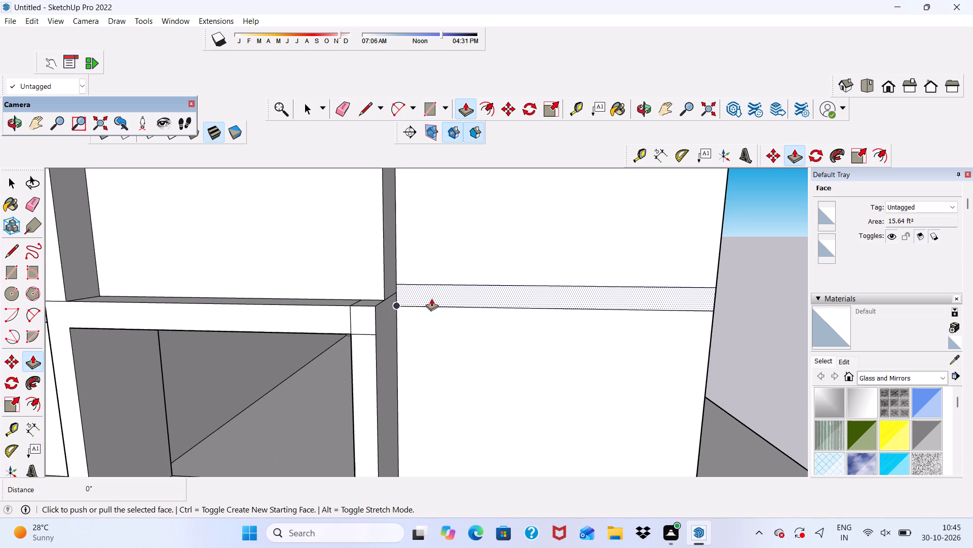
{"action": "left_click", "coordinate": [429, 296]}
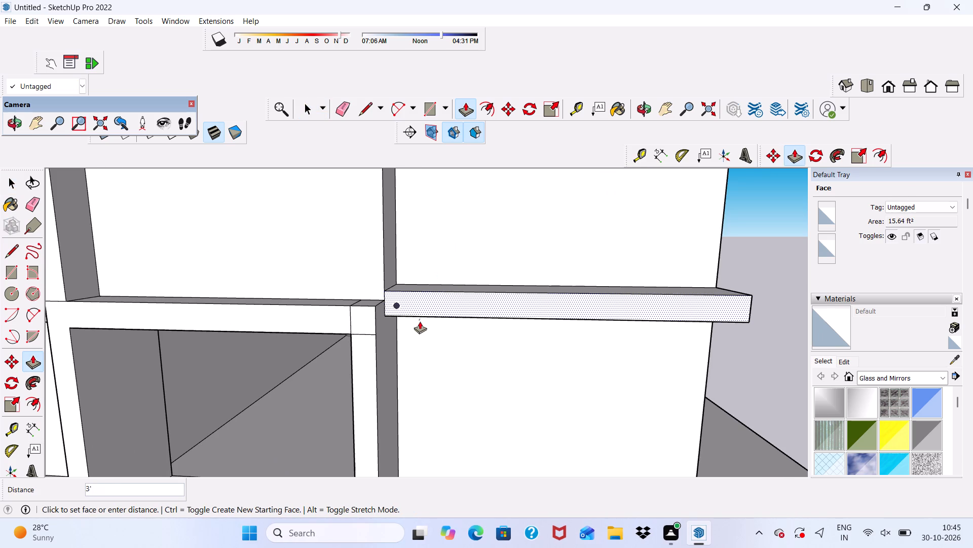
{"action": "type", "text": "1'"}
{"action": "key", "text": "Return"}
Push/Pull the underside of the projecting band downward to thicken it.
{"action": "scroll", "coordinate": [421, 321], "scroll_direction": "up", "scroll_amount": 4}
{"action": "scroll", "coordinate": [421, 323], "scroll_direction": "down", "scroll_amount": 5}
{"action": "middle_click_drag", "start_coordinate": [414, 349], "coordinate": [397, 246]}
{"action": "scroll", "coordinate": [411, 317], "scroll_direction": "up", "scroll_amount": 12}
{"action": "left_click", "coordinate": [407, 296]}
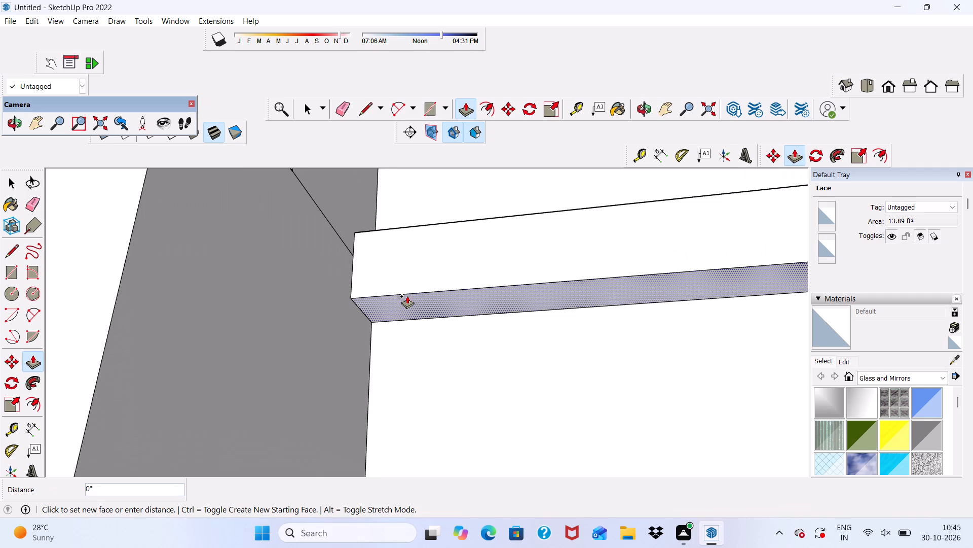
{"action": "left_click", "coordinate": [391, 325]}
Push/Pull the top face of the projecting band up about 5 1/8".
{"action": "scroll", "coordinate": [401, 283], "scroll_direction": "down", "scroll_amount": 5}
{"action": "scroll", "coordinate": [440, 283], "scroll_direction": "up", "scroll_amount": 1}
{"action": "middle_click_drag", "start_coordinate": [440, 283], "coordinate": [440, 284]}
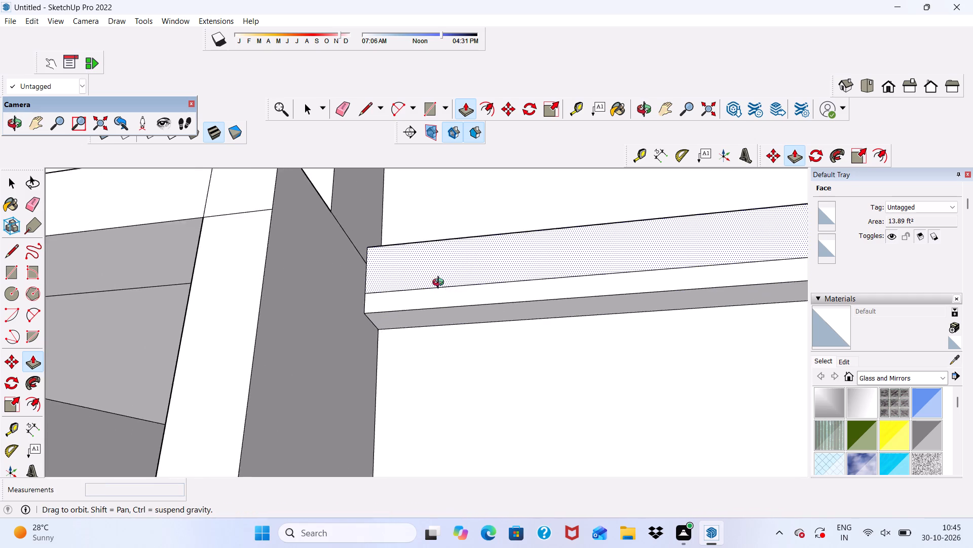
{"action": "middle_click_drag", "start_coordinate": [440, 284], "coordinate": [431, 520]}
{"action": "scroll", "coordinate": [408, 298], "scroll_direction": "up", "scroll_amount": 6}
{"action": "left_click", "coordinate": [408, 298]}
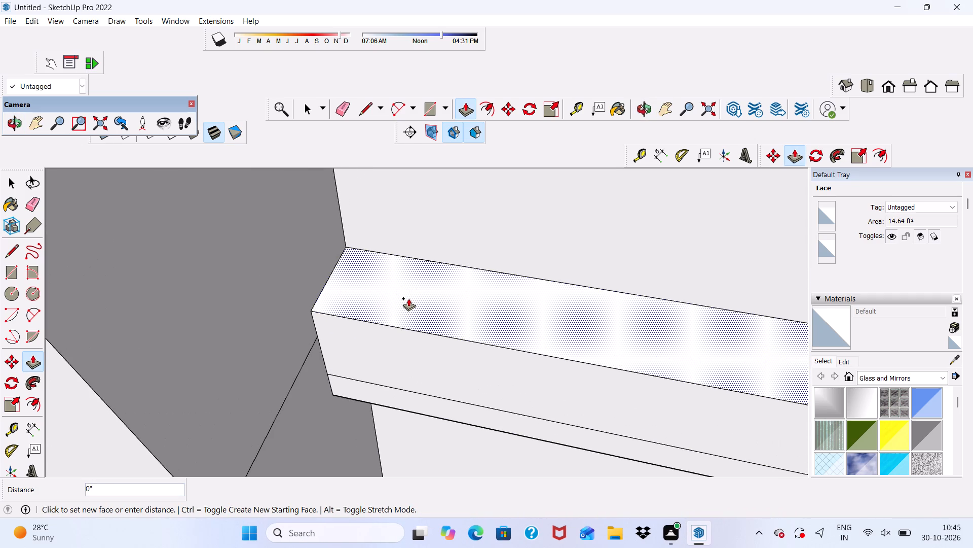
{"action": "left_click", "coordinate": [389, 268]}
Erase the two horizontal dividing edges on the front face of the projecting band.
{"action": "scroll", "coordinate": [387, 268], "scroll_direction": "down", "scroll_amount": 6}
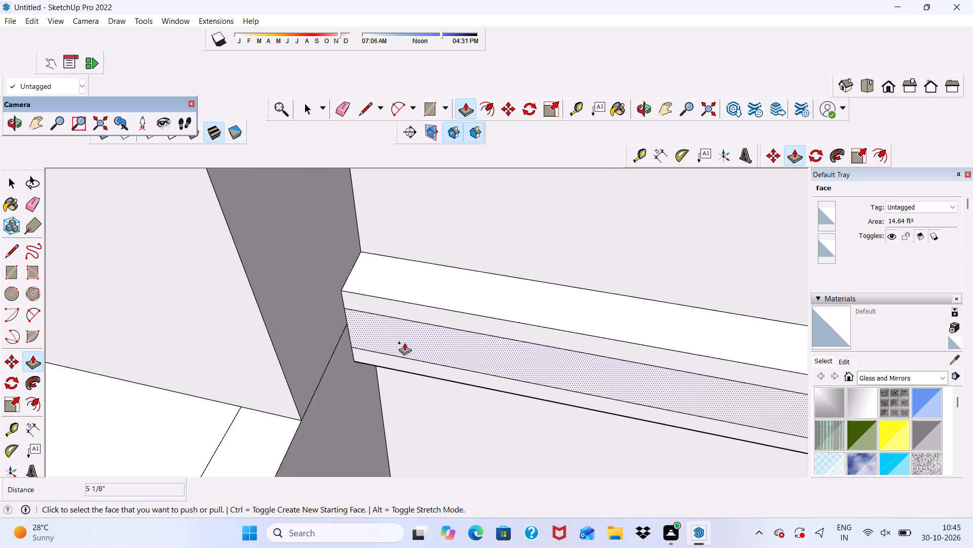
{"action": "middle_click_drag", "start_coordinate": [404, 342], "coordinate": [429, 205]}
{"action": "scroll", "coordinate": [429, 205], "scroll_direction": "up", "scroll_amount": 1}
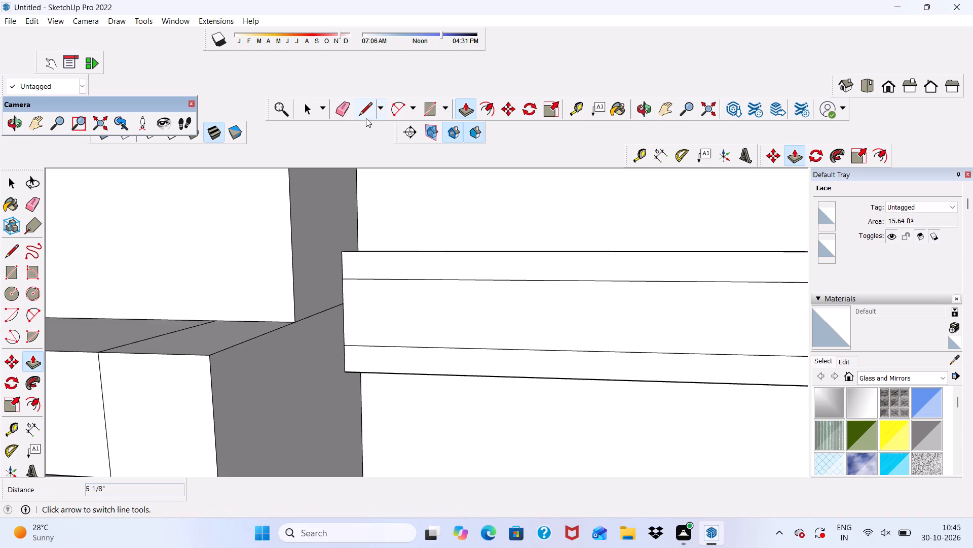
{"action": "left_click", "coordinate": [342, 105]}
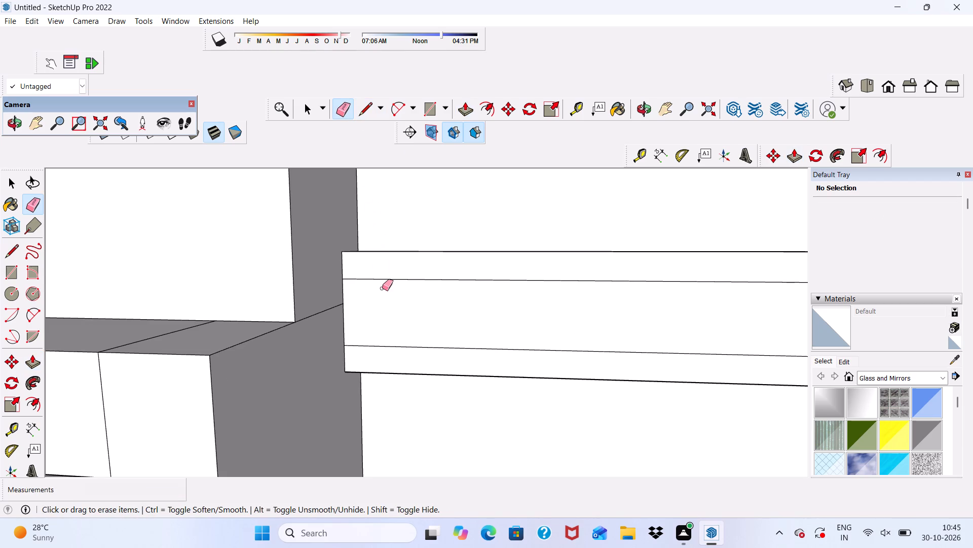
{"action": "scroll", "coordinate": [382, 288], "scroll_direction": "up", "scroll_amount": 4}
{"action": "left_click_drag", "start_coordinate": [384, 270], "coordinate": [392, 330]}
{"action": "left_click_drag", "start_coordinate": [393, 334], "coordinate": [385, 401]}
{"action": "left_click", "coordinate": [369, 376]}
{"action": "left_click_drag", "start_coordinate": [372, 370], "coordinate": [372, 374]}
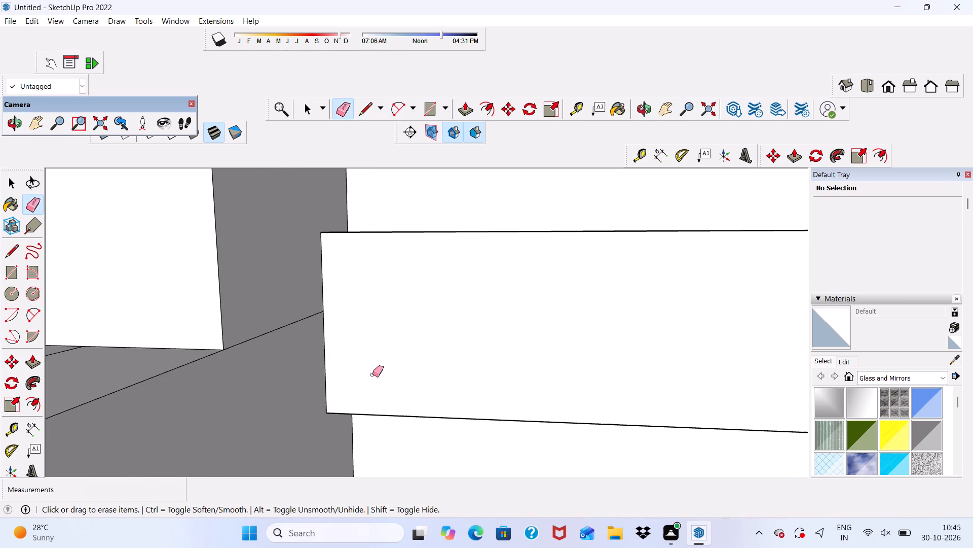
{"action": "left_click_drag", "start_coordinate": [372, 374], "coordinate": [372, 375]}
Push/Pull the notched underside at the band's outer end down 5 1/4" to align with the rest of the underside.
{"action": "scroll", "coordinate": [282, 324], "scroll_direction": "down", "scroll_amount": 6}
{"action": "scroll", "coordinate": [219, 296], "scroll_direction": "down", "scroll_amount": 17}
{"action": "scroll", "coordinate": [474, 312], "scroll_direction": "up", "scroll_amount": 1}
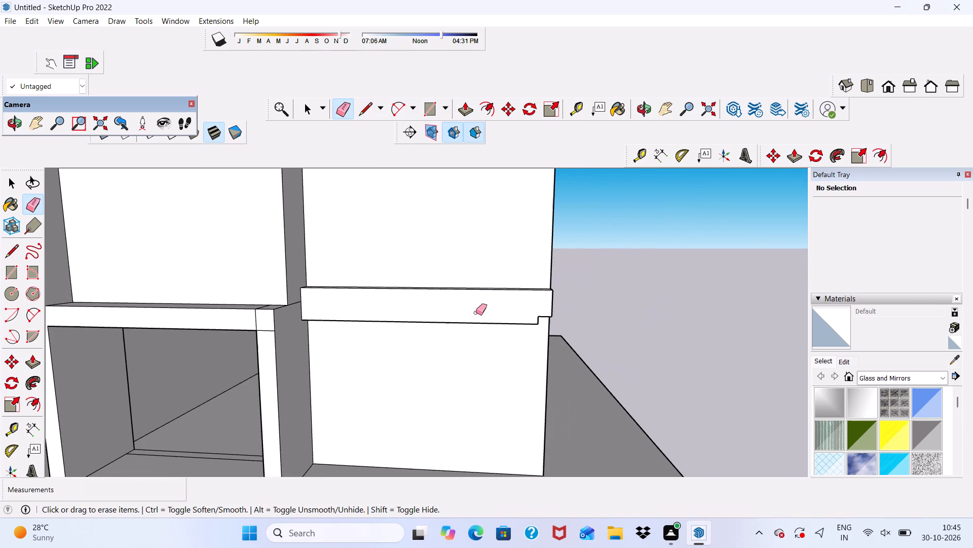
{"action": "left_click", "coordinate": [466, 110]}
{"action": "scroll", "coordinate": [542, 402], "scroll_direction": "up", "scroll_amount": 5}
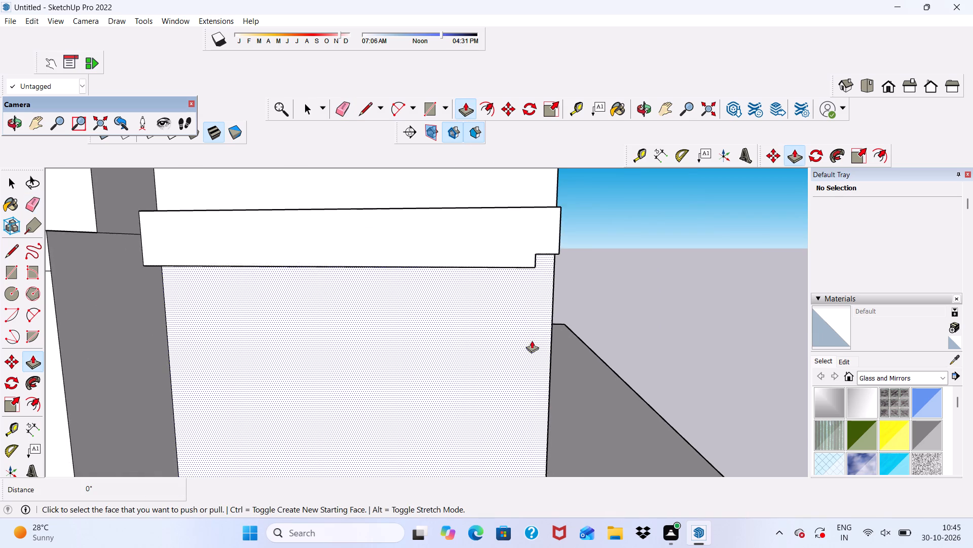
{"action": "middle_click_drag", "start_coordinate": [532, 340], "coordinate": [481, 305]}
{"action": "scroll", "coordinate": [525, 273], "scroll_direction": "up", "scroll_amount": 10}
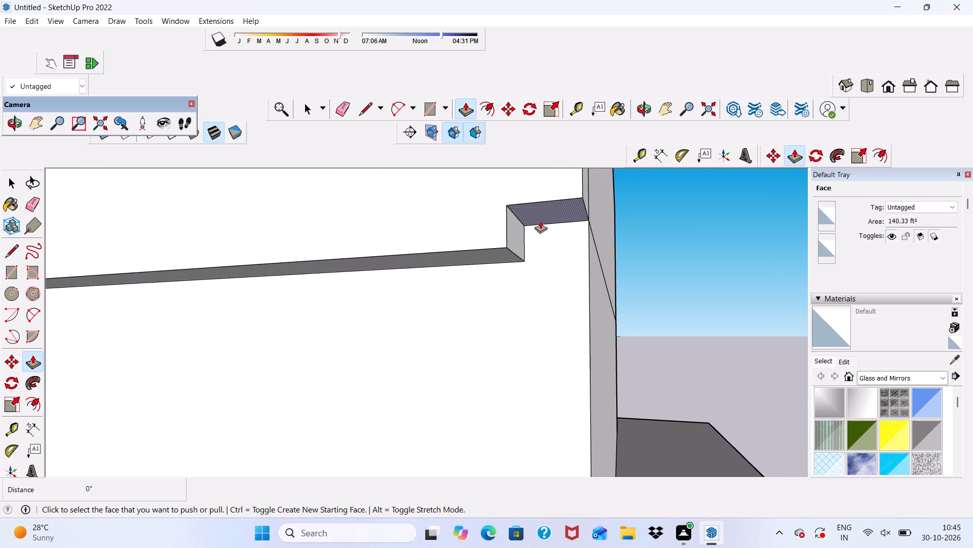
{"action": "left_click", "coordinate": [540, 215]}
{"action": "left_click", "coordinate": [478, 261]}
{"action": "scroll", "coordinate": [455, 269], "scroll_direction": "down", "scroll_amount": 5}
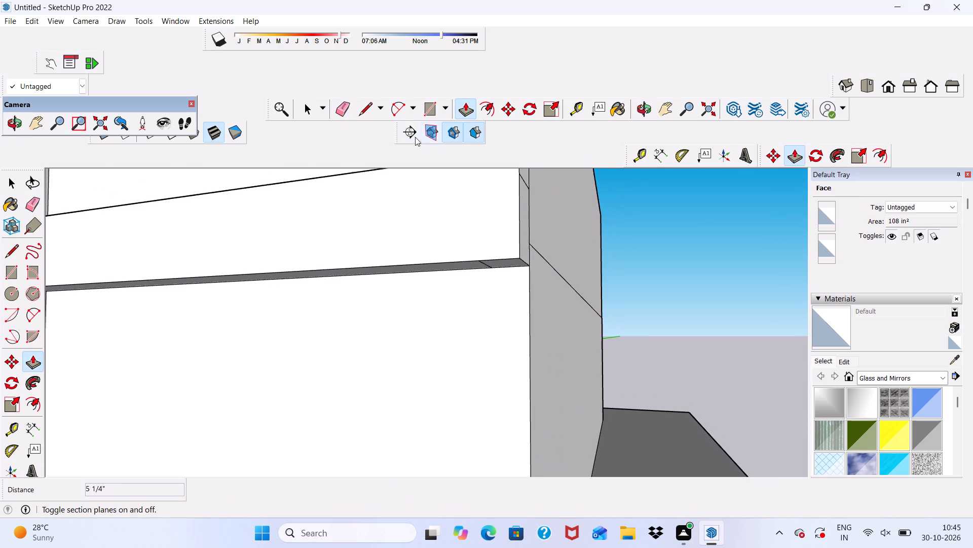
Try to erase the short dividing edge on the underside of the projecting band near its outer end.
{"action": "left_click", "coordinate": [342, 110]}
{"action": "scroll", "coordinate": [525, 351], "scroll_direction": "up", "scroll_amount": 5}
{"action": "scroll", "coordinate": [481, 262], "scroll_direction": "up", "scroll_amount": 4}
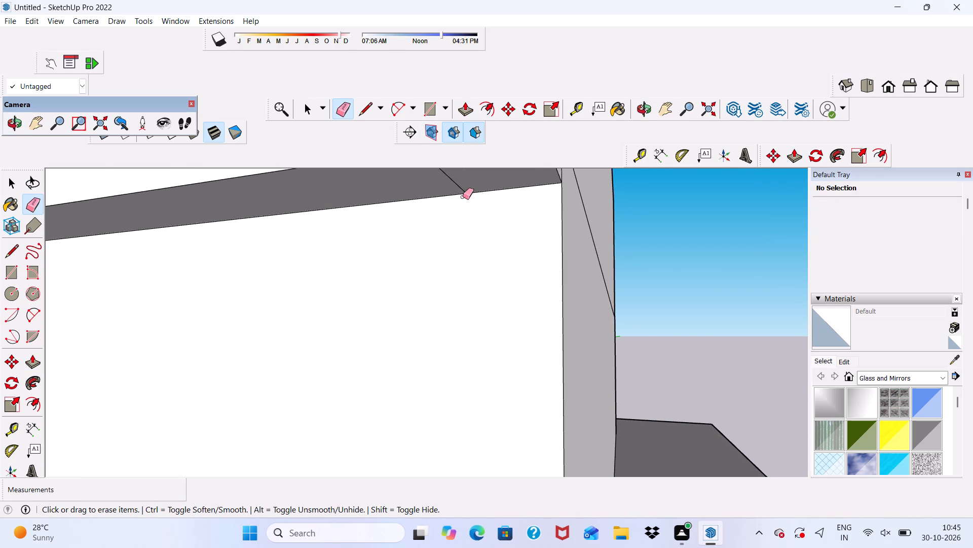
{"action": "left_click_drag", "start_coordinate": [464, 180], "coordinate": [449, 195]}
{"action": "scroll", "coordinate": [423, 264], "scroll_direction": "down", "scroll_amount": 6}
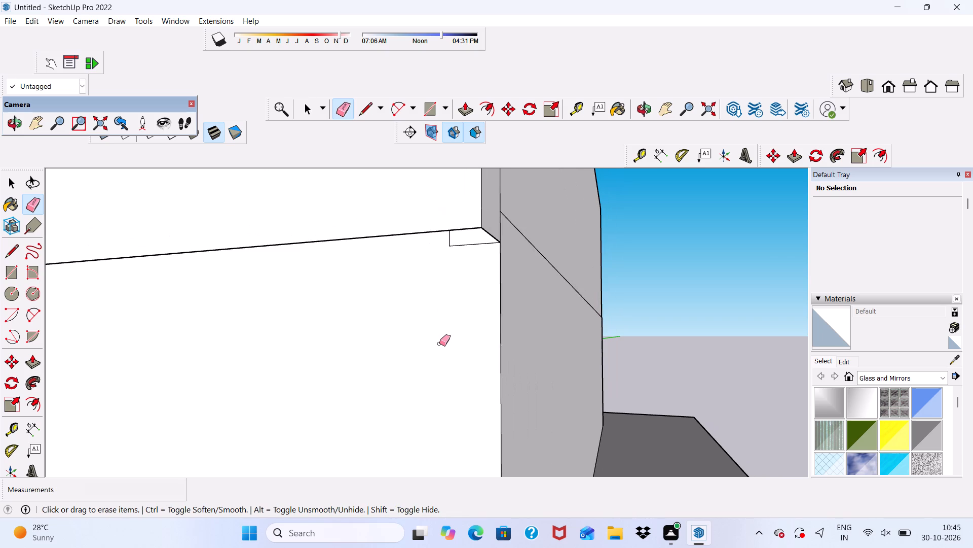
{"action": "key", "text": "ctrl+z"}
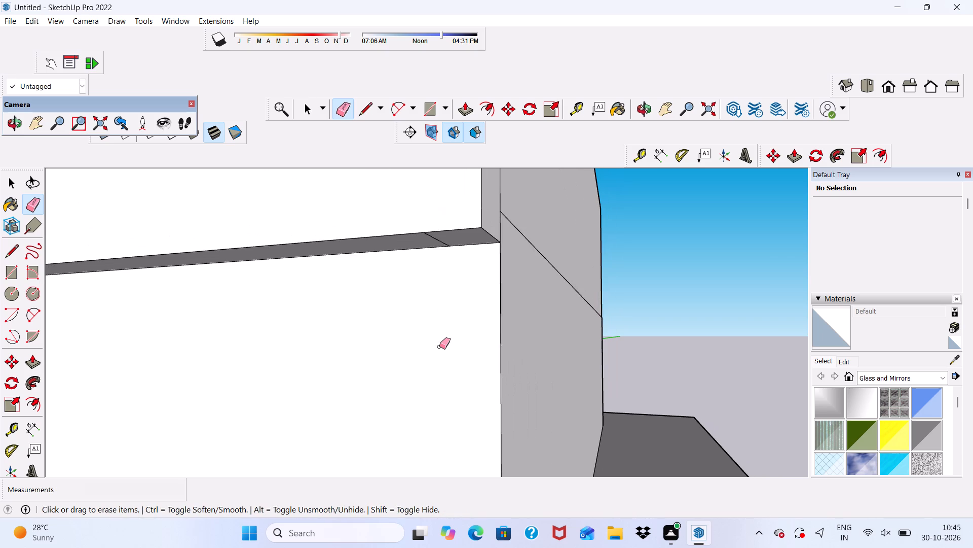
Erase the leftover dividing edges on the projecting band's underside and on its outer end face.
{"action": "scroll", "coordinate": [483, 193], "scroll_direction": "up", "scroll_amount": 10}
{"action": "scroll", "coordinate": [373, 271], "scroll_direction": "up", "scroll_amount": 6}
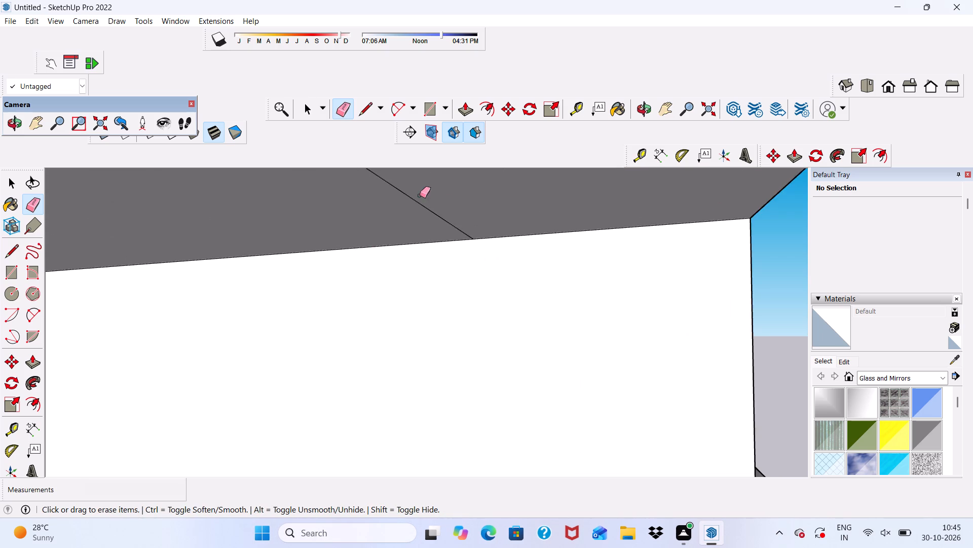
{"action": "scroll", "coordinate": [462, 209], "scroll_direction": "up", "scroll_amount": 2}
{"action": "left_click_drag", "start_coordinate": [457, 209], "coordinate": [445, 229]}
{"action": "scroll", "coordinate": [414, 243], "scroll_direction": "down", "scroll_amount": 6}
{"action": "scroll", "coordinate": [484, 287], "scroll_direction": "down", "scroll_amount": 6}
{"action": "scroll", "coordinate": [510, 264], "scroll_direction": "up", "scroll_amount": 1}
{"action": "middle_click_drag", "start_coordinate": [511, 263], "coordinate": [374, 344]}
{"action": "scroll", "coordinate": [400, 294], "scroll_direction": "down", "scroll_amount": 16}
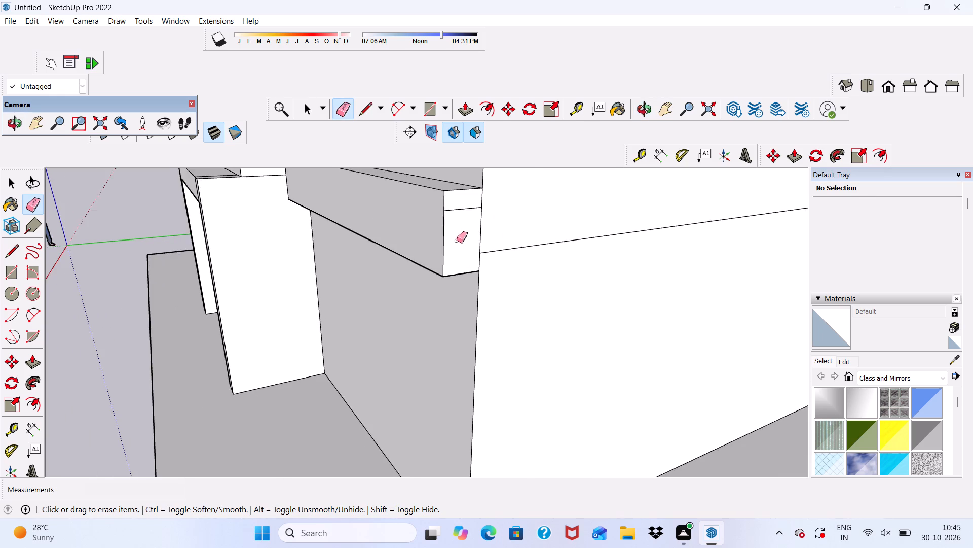
{"action": "scroll", "coordinate": [464, 222], "scroll_direction": "up", "scroll_amount": 5}
{"action": "left_click_drag", "start_coordinate": [465, 195], "coordinate": [473, 235]}
{"action": "scroll", "coordinate": [320, 307], "scroll_direction": "down", "scroll_amount": 9}
Examine the projecting band and the front facade around the entrance frame from several angles.
{"action": "middle_click_drag", "start_coordinate": [358, 338], "coordinate": [388, 341]}
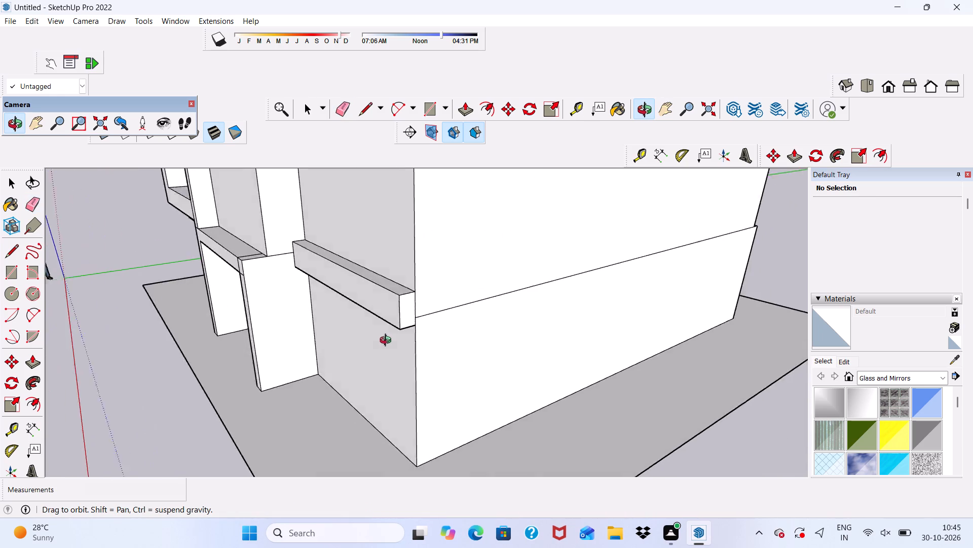
{"action": "middle_click_drag", "start_coordinate": [388, 341], "coordinate": [460, 332]}
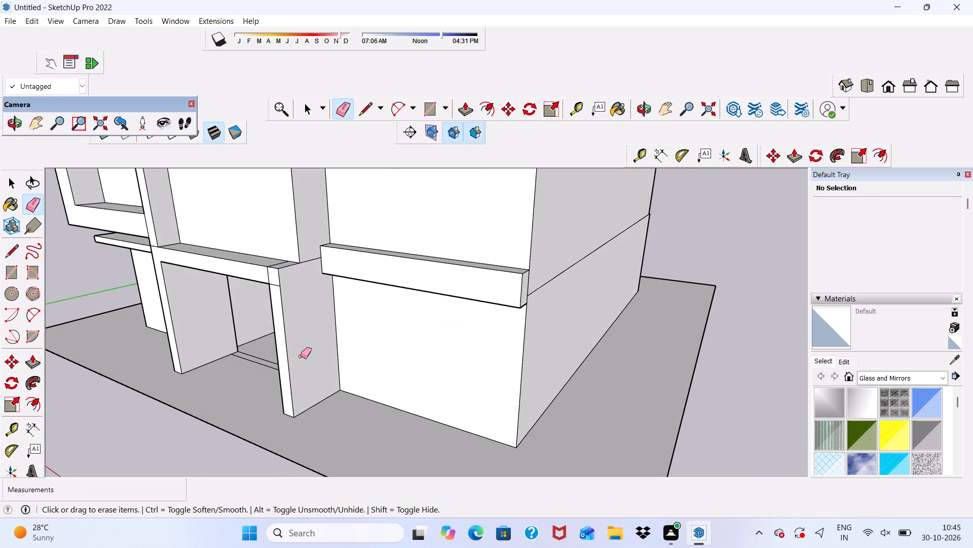
{"action": "scroll", "coordinate": [383, 313], "scroll_direction": "up", "scroll_amount": 1}
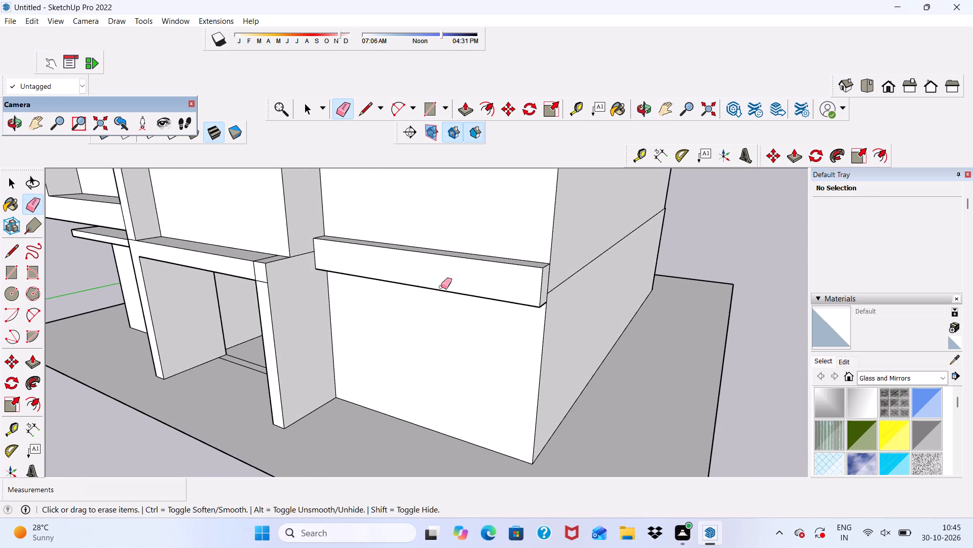
{"action": "scroll", "coordinate": [355, 361], "scroll_direction": "down", "scroll_amount": 7}
{"action": "middle_click_drag", "start_coordinate": [355, 360], "coordinate": [438, 291]}
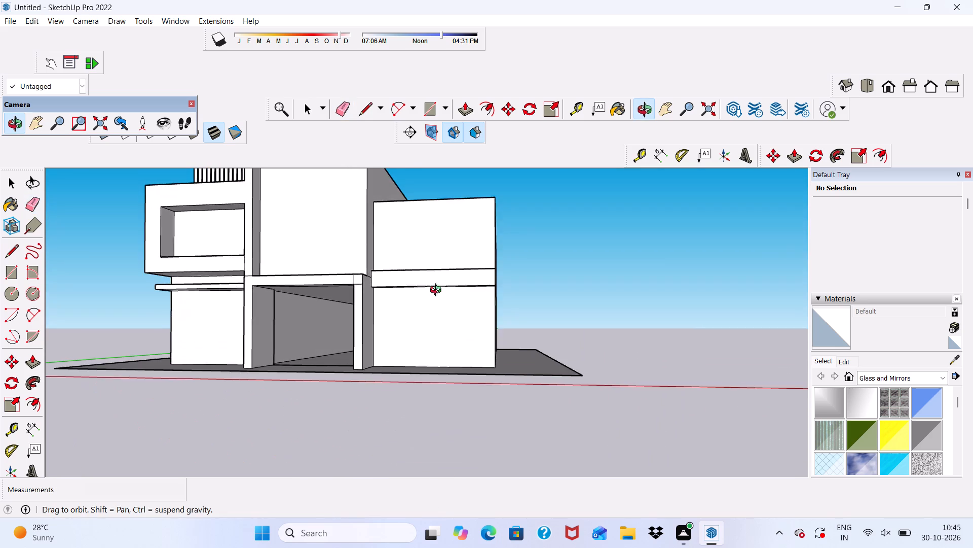
{"action": "middle_click_drag", "start_coordinate": [438, 291], "coordinate": [439, 293]}
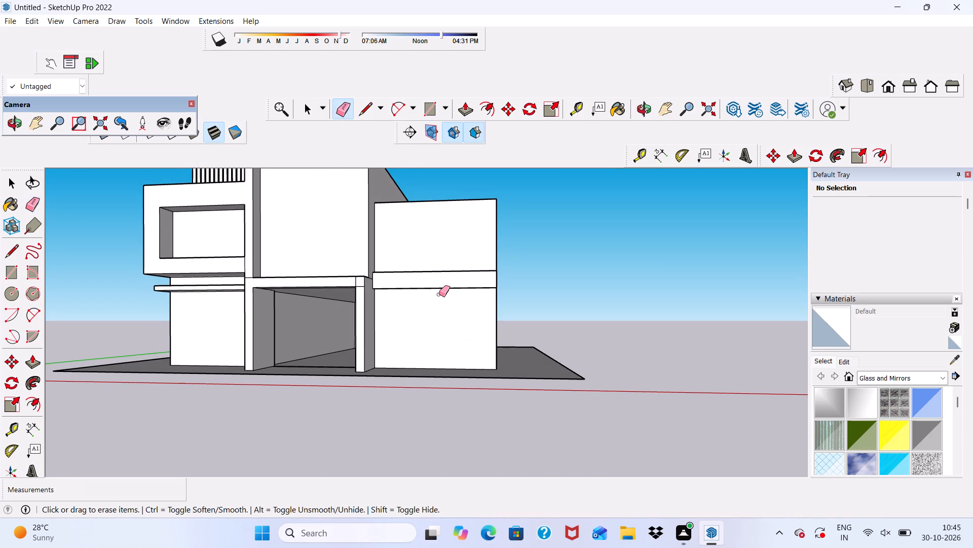
{"action": "scroll", "coordinate": [438, 293], "scroll_direction": "down", "scroll_amount": 4}
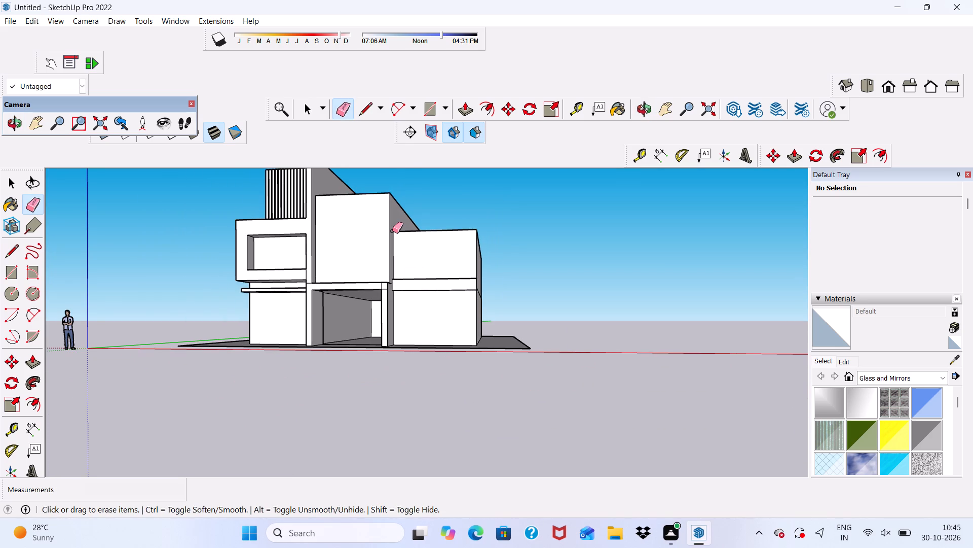
{"action": "scroll", "coordinate": [392, 231], "scroll_direction": "up", "scroll_amount": 6}
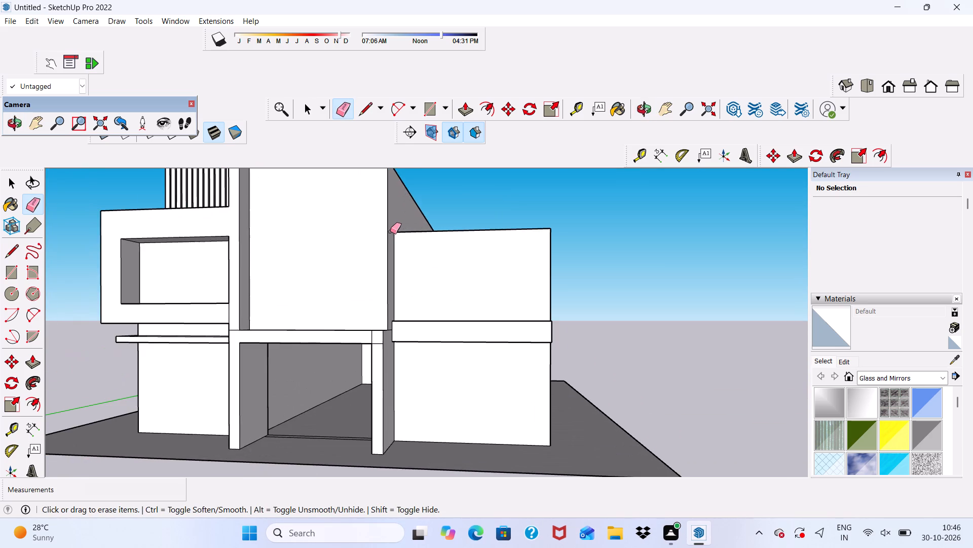
{"action": "middle_click_drag", "start_coordinate": [393, 258], "coordinate": [422, 285]}
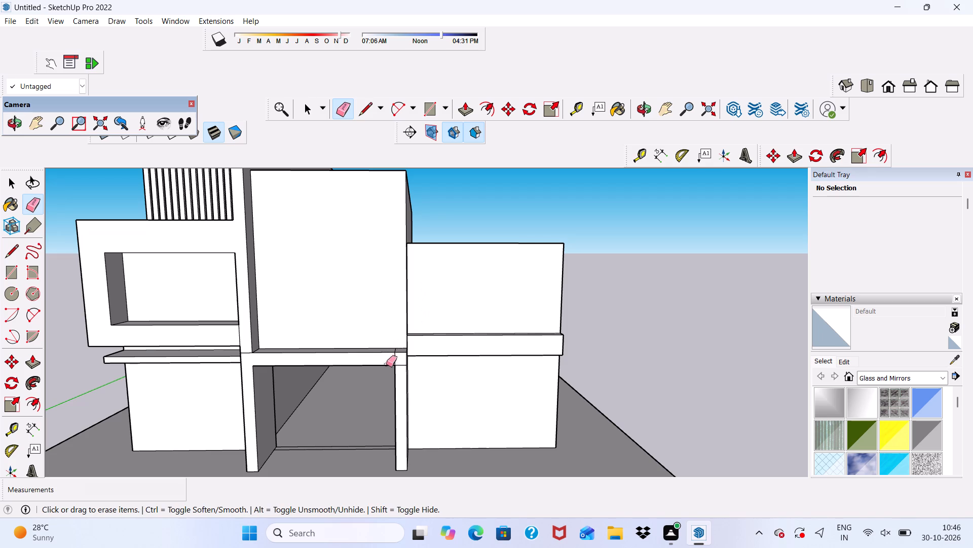
{"action": "scroll", "coordinate": [398, 357], "scroll_direction": "up", "scroll_amount": 5}
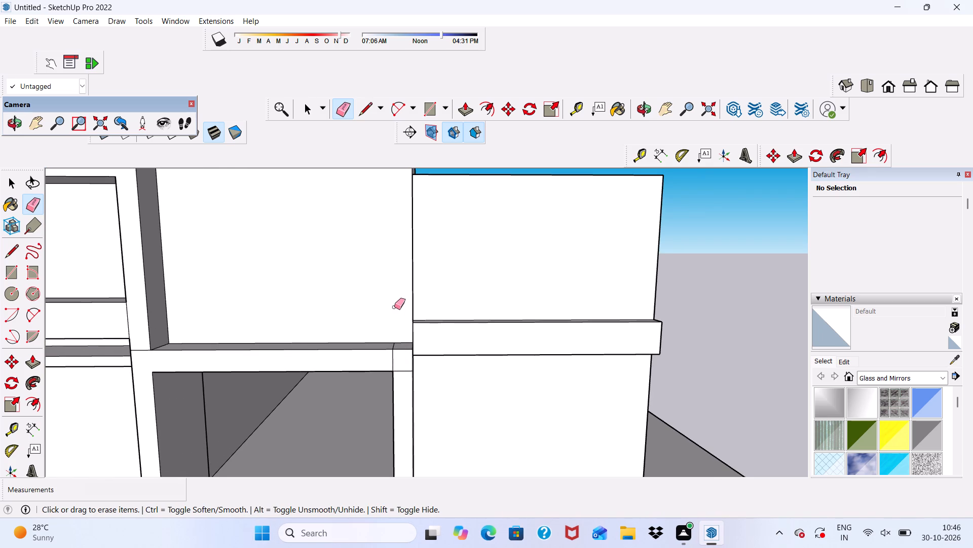
Push/Pull the square top face at the entrance frame's side-block corner up 15' 4 1/4" to the top of the central upper block.
{"action": "key", "text": "space"}
{"action": "scroll", "coordinate": [383, 324], "scroll_direction": "down", "scroll_amount": 1}
{"action": "middle_click_drag", "start_coordinate": [384, 334], "coordinate": [390, 392]}
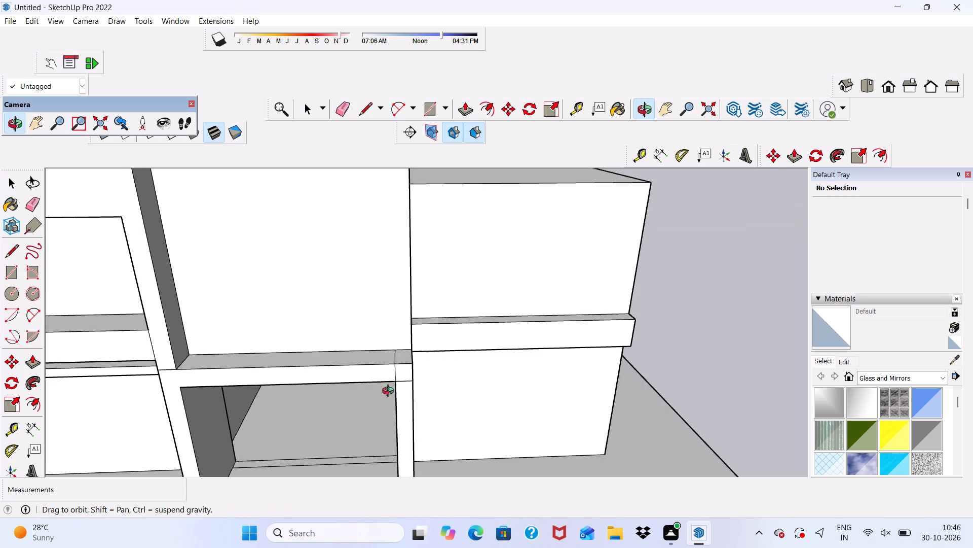
{"action": "middle_click_drag", "start_coordinate": [390, 392], "coordinate": [385, 415]}
{"action": "scroll", "coordinate": [385, 415], "scroll_direction": "up", "scroll_amount": 3}
{"action": "scroll", "coordinate": [405, 344], "scroll_direction": "up", "scroll_amount": 5}
{"action": "left_click", "coordinate": [408, 338]}
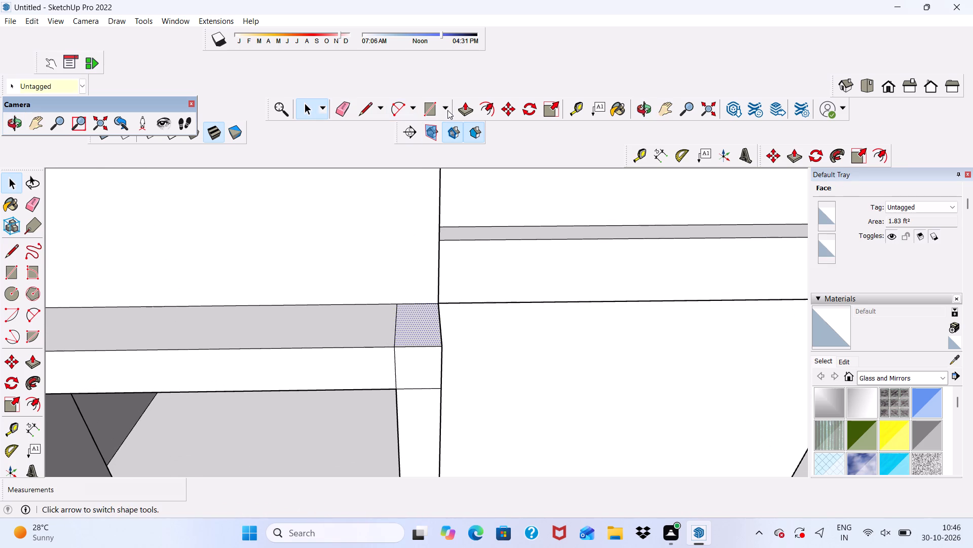
{"action": "left_click", "coordinate": [472, 107]}
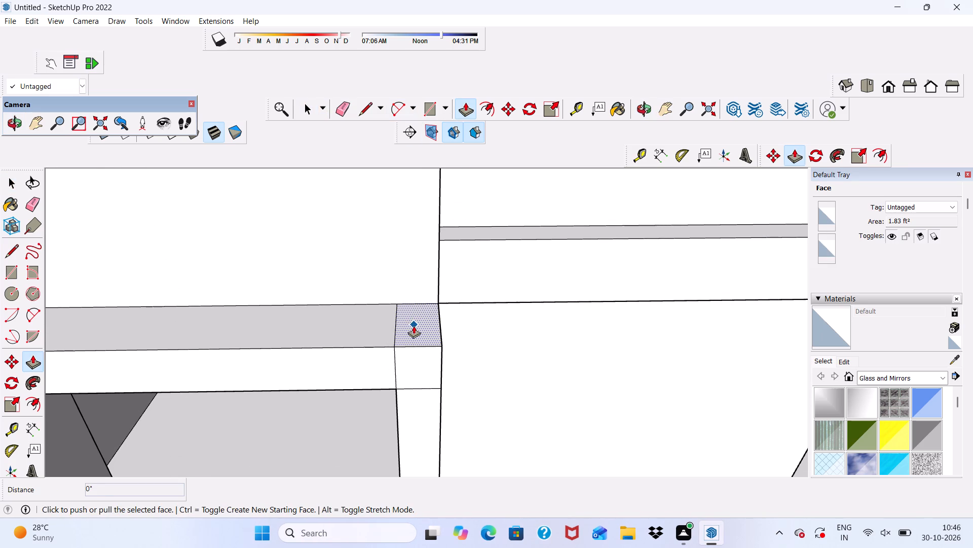
{"action": "left_click", "coordinate": [414, 326]}
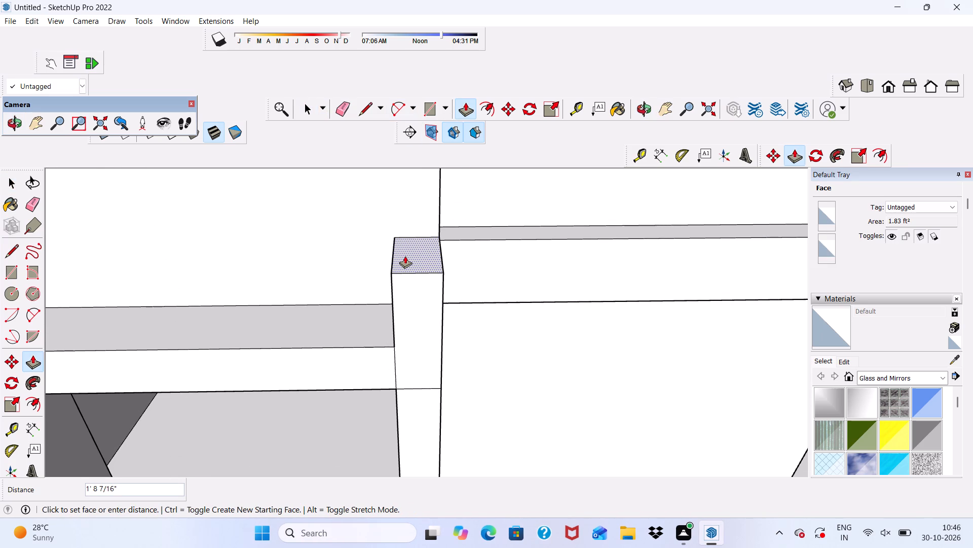
{"action": "scroll", "coordinate": [393, 353], "scroll_direction": "down", "scroll_amount": 6}
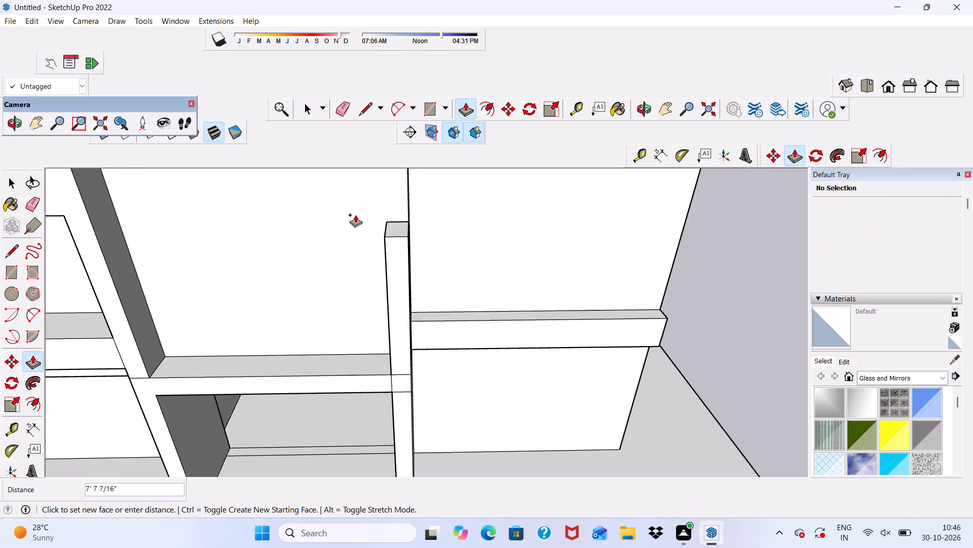
{"action": "scroll", "coordinate": [353, 217], "scroll_direction": "down", "scroll_amount": 10}
{"action": "scroll", "coordinate": [385, 194], "scroll_direction": "up", "scroll_amount": 7}
{"action": "scroll", "coordinate": [324, 238], "scroll_direction": "down", "scroll_amount": 6}
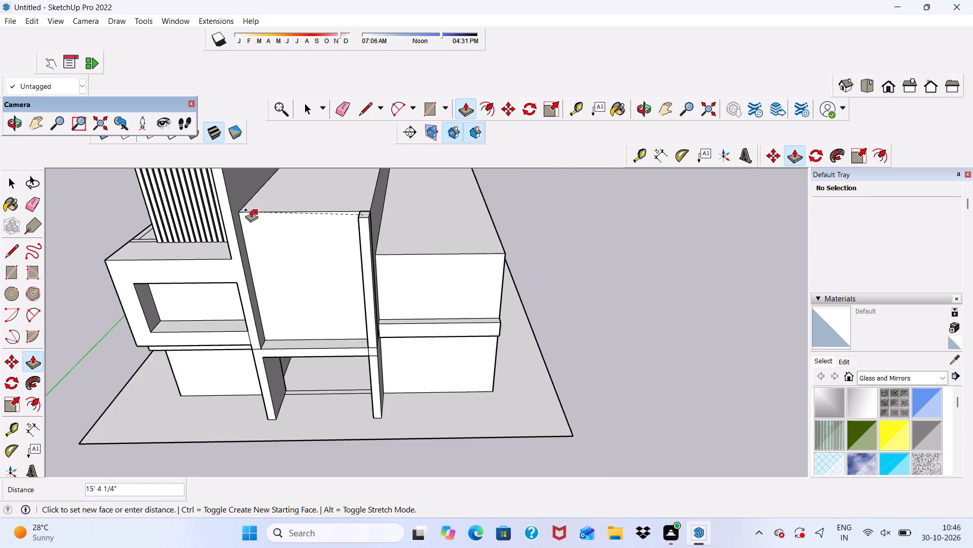
{"action": "scroll", "coordinate": [250, 212], "scroll_direction": "up", "scroll_amount": 5}
{"action": "left_click", "coordinate": [262, 212]}
Examine the raised pillar beside the central upper block and the stepped volumes from front, above and below.
{"action": "scroll", "coordinate": [267, 229], "scroll_direction": "down", "scroll_amount": 5}
{"action": "middle_click_drag", "start_coordinate": [280, 299], "coordinate": [279, 223]}
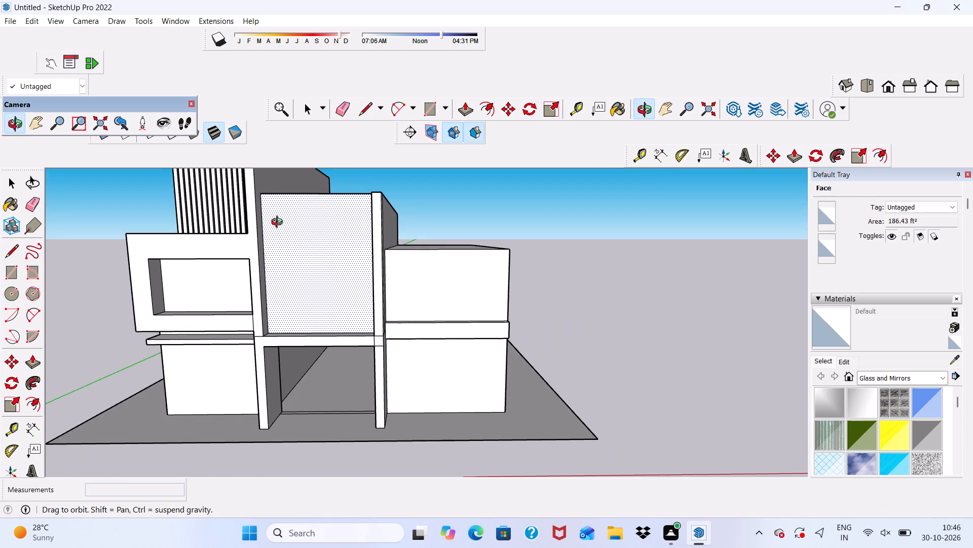
{"action": "middle_click_drag", "start_coordinate": [279, 223], "coordinate": [300, 196]}
{"action": "scroll", "coordinate": [300, 196], "scroll_direction": "up", "scroll_amount": 2}
{"action": "scroll", "coordinate": [290, 320], "scroll_direction": "down", "scroll_amount": 5}
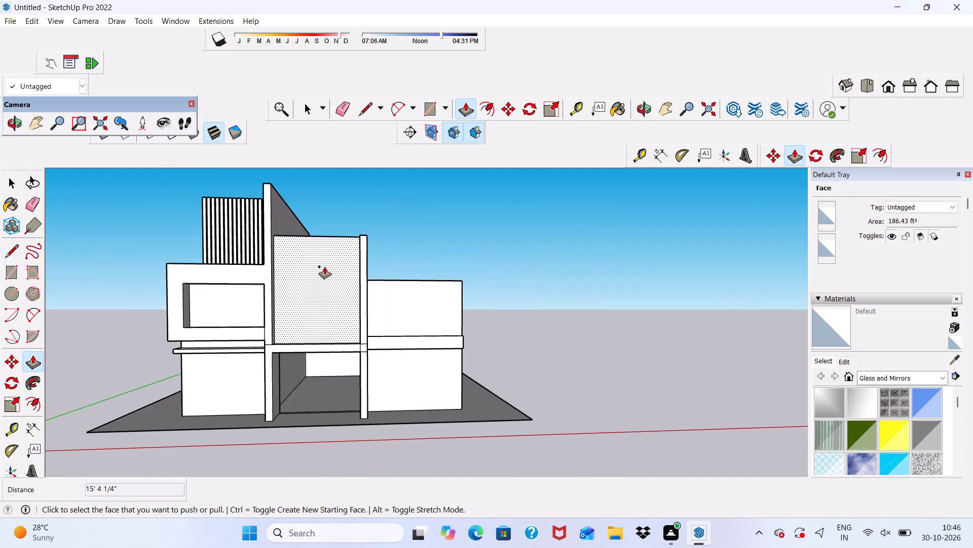
{"action": "middle_click_drag", "start_coordinate": [324, 266], "coordinate": [295, 349]}
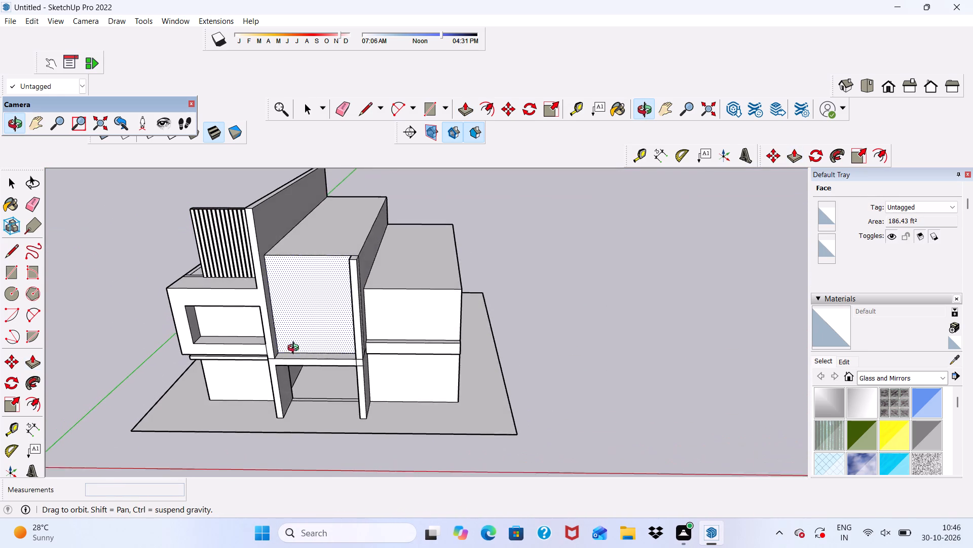
{"action": "middle_click_drag", "start_coordinate": [295, 349], "coordinate": [279, 366]}
{"action": "scroll", "coordinate": [356, 229], "scroll_direction": "up", "scroll_amount": 5}
{"action": "scroll", "coordinate": [308, 357], "scroll_direction": "down", "scroll_amount": 1}
{"action": "middle_click_drag", "start_coordinate": [308, 357], "coordinate": [291, 275]}
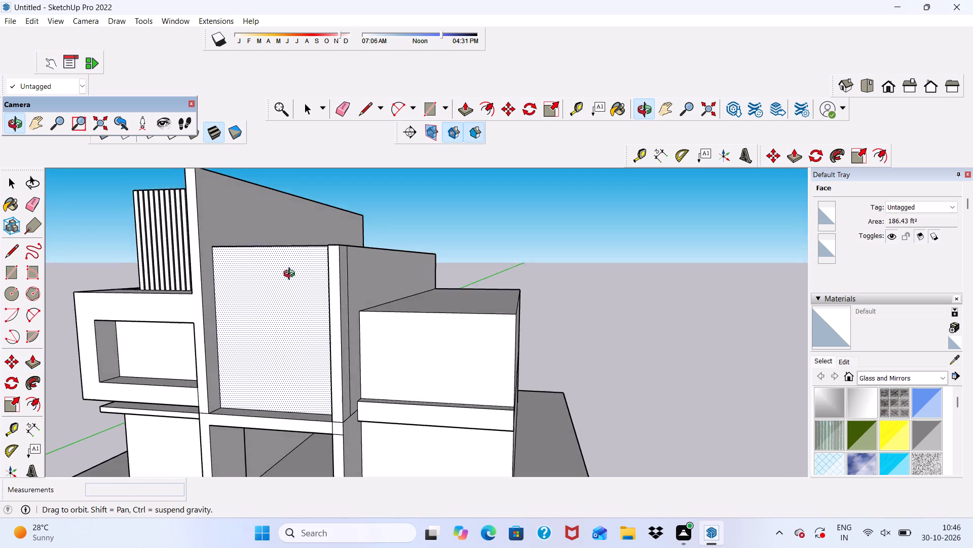
{"action": "middle_click_drag", "start_coordinate": [291, 275], "coordinate": [331, 298]}
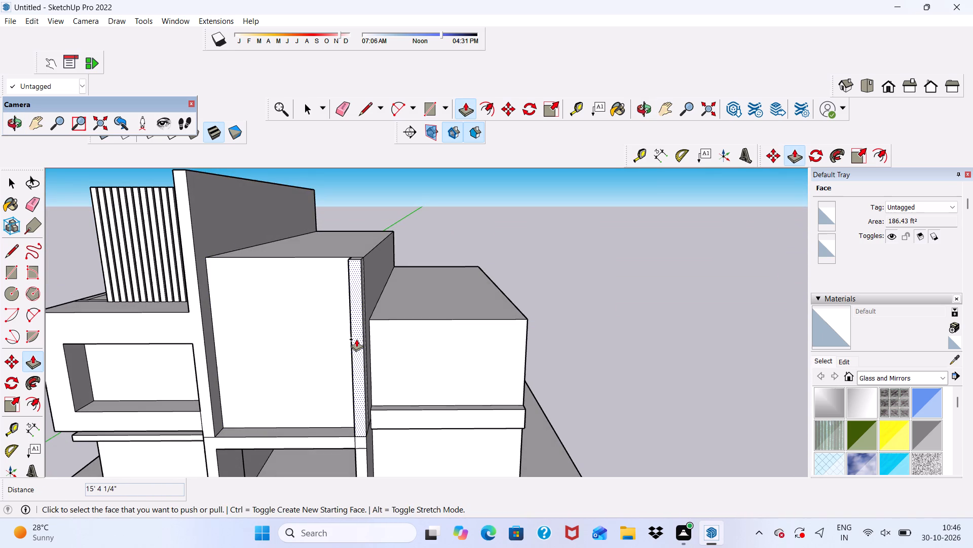
{"action": "key", "text": "space"}
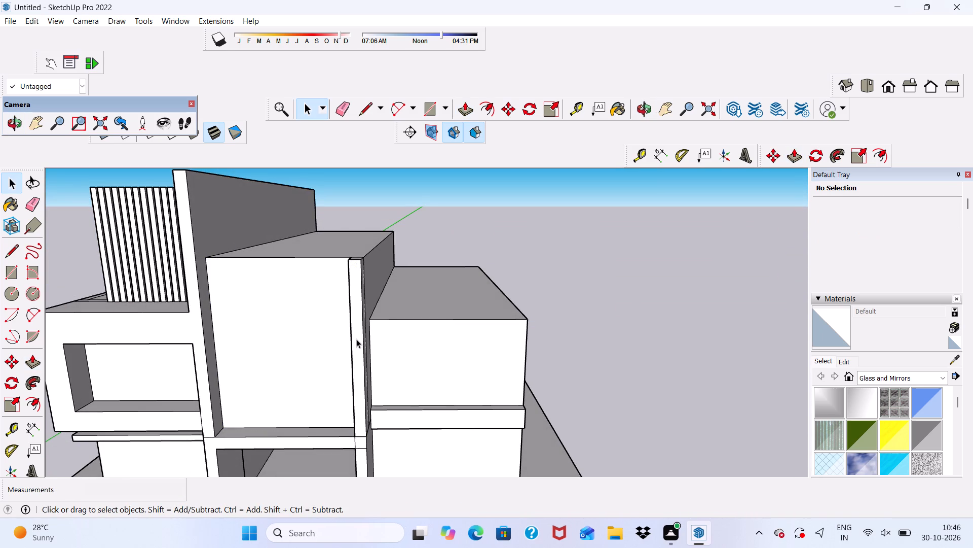
{"action": "scroll", "coordinate": [359, 352], "scroll_direction": "down", "scroll_amount": 5}
{"action": "middle_click_drag", "start_coordinate": [396, 410], "coordinate": [381, 365]}
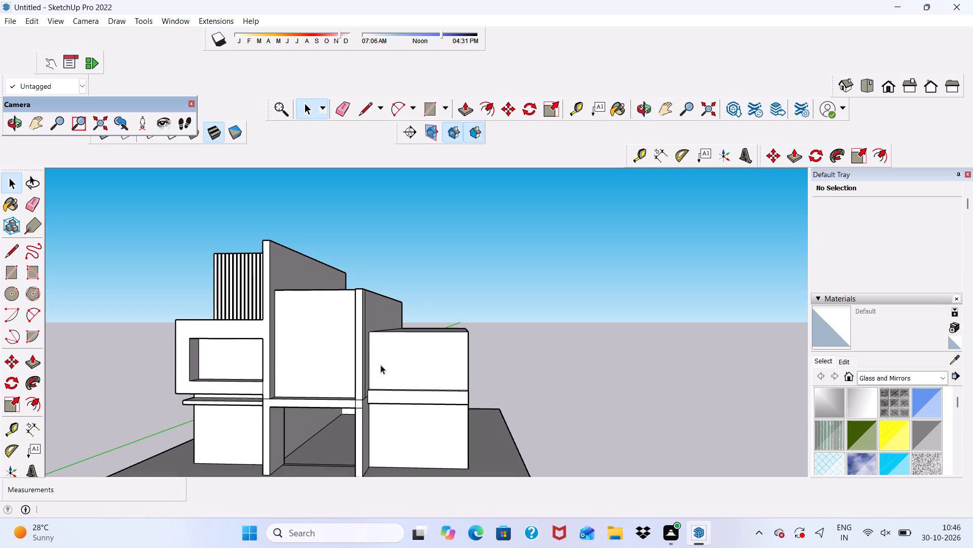
{"action": "scroll", "coordinate": [381, 365], "scroll_direction": "up", "scroll_amount": 6}
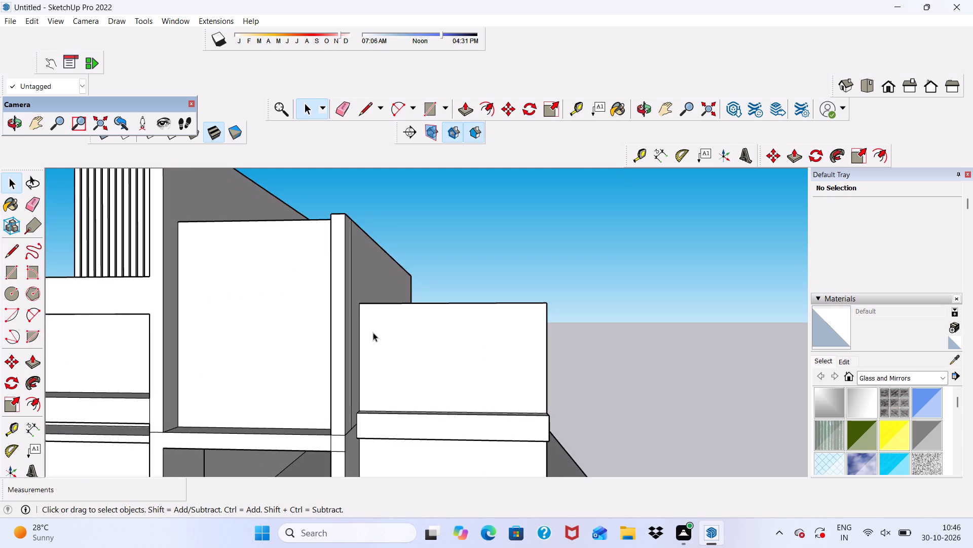
{"action": "middle_click_drag", "start_coordinate": [367, 419], "coordinate": [395, 322]}
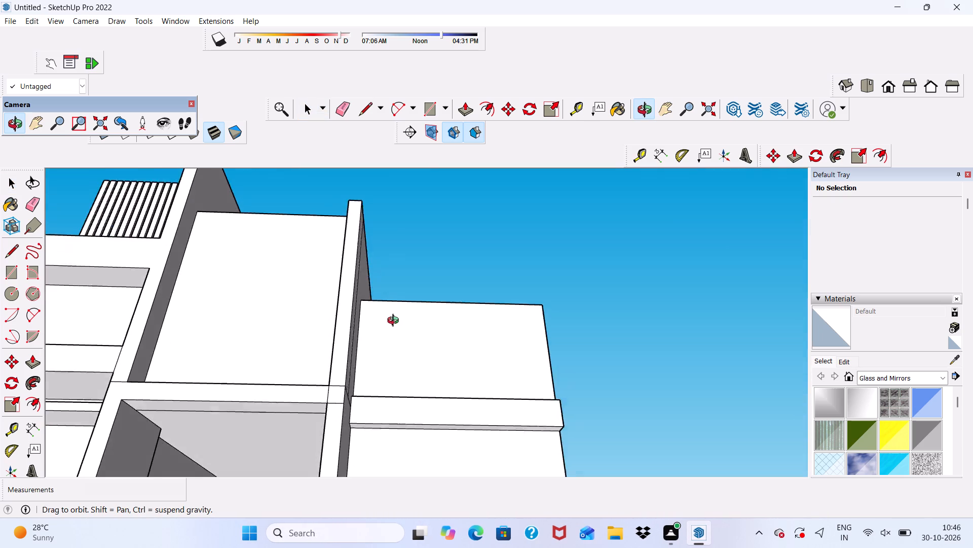
{"action": "middle_click_drag", "start_coordinate": [395, 322], "coordinate": [396, 348]}
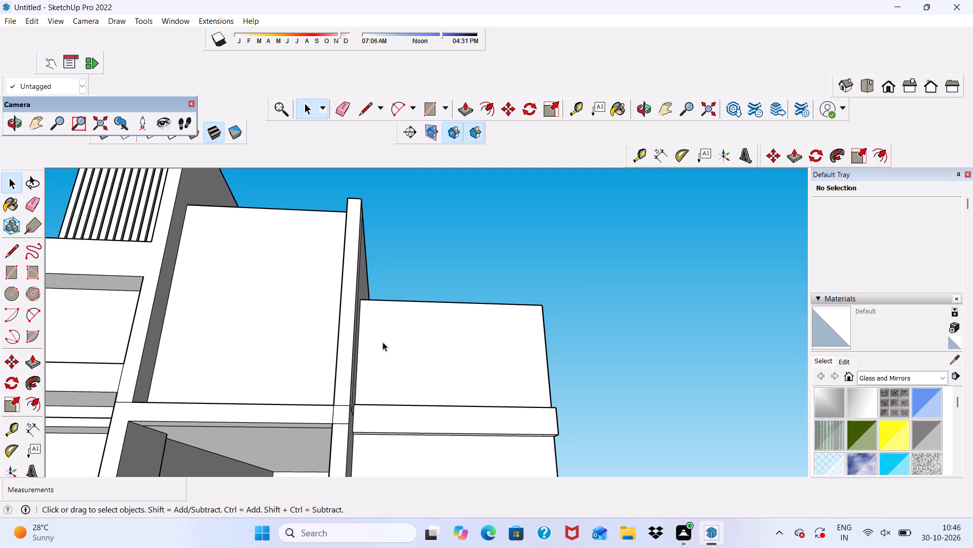
Push/Pull the side block's upper front face, above the projecting band, outward 1' 5 9/16".
{"action": "scroll", "coordinate": [372, 227], "scroll_direction": "down", "scroll_amount": 4}
{"action": "middle_click_drag", "start_coordinate": [391, 280], "coordinate": [341, 384]}
{"action": "scroll", "coordinate": [372, 333], "scroll_direction": "up", "scroll_amount": 1}
{"action": "left_click", "coordinate": [389, 332]}
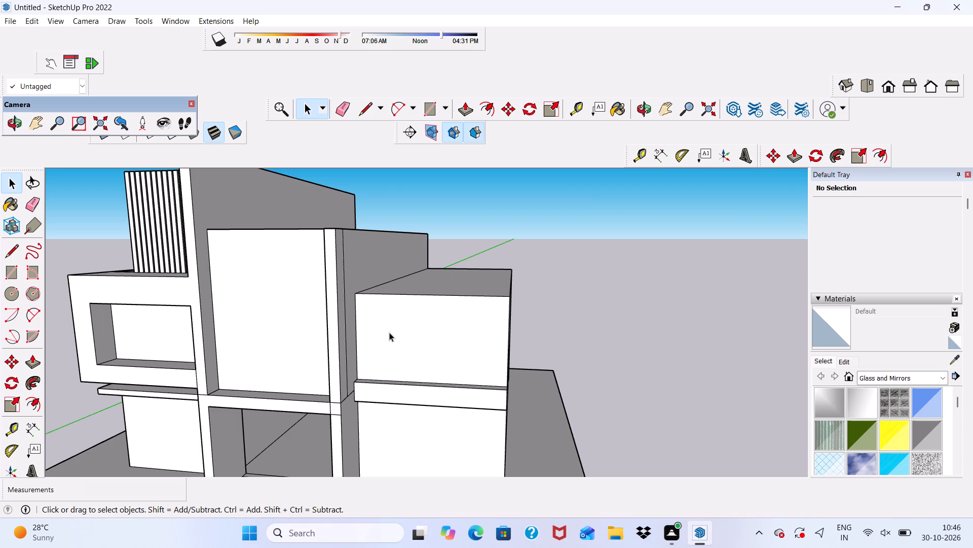
{"action": "left_click", "coordinate": [467, 99]}
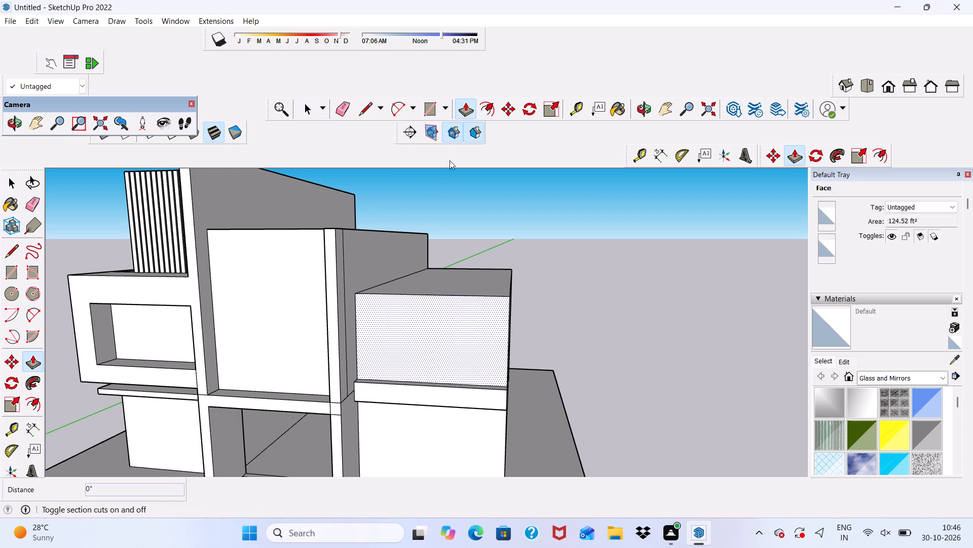
{"action": "left_click", "coordinate": [385, 312]}
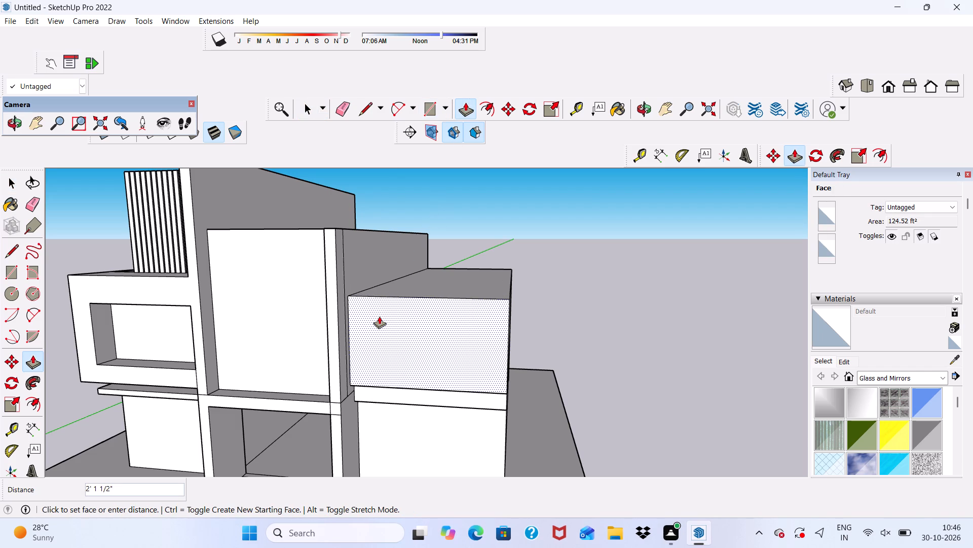
{"action": "left_click", "coordinate": [379, 312]}
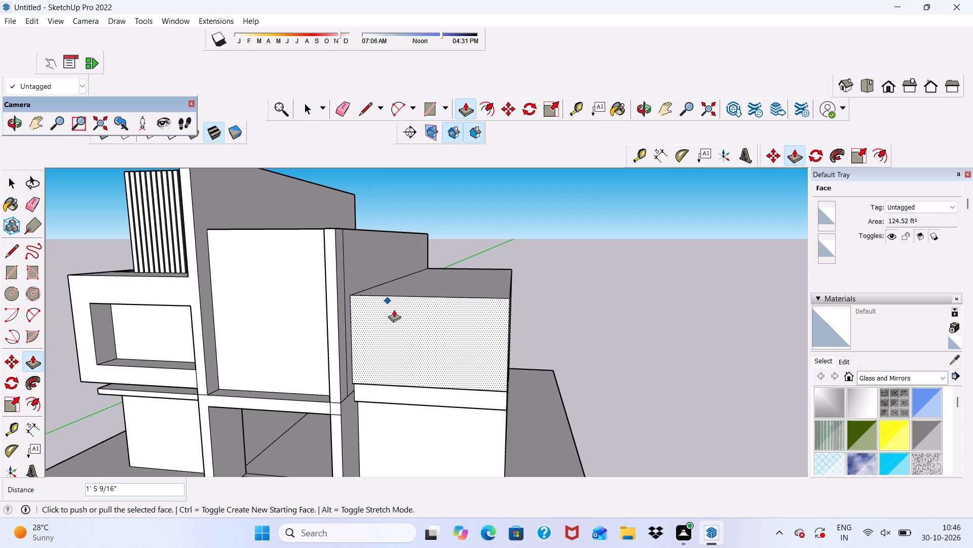
{"action": "scroll", "coordinate": [376, 404], "scroll_direction": "up", "scroll_amount": 4}
{"action": "scroll", "coordinate": [366, 369], "scroll_direction": "down", "scroll_amount": 1}
{"action": "middle_click_drag", "start_coordinate": [366, 369], "coordinate": [463, 305]}
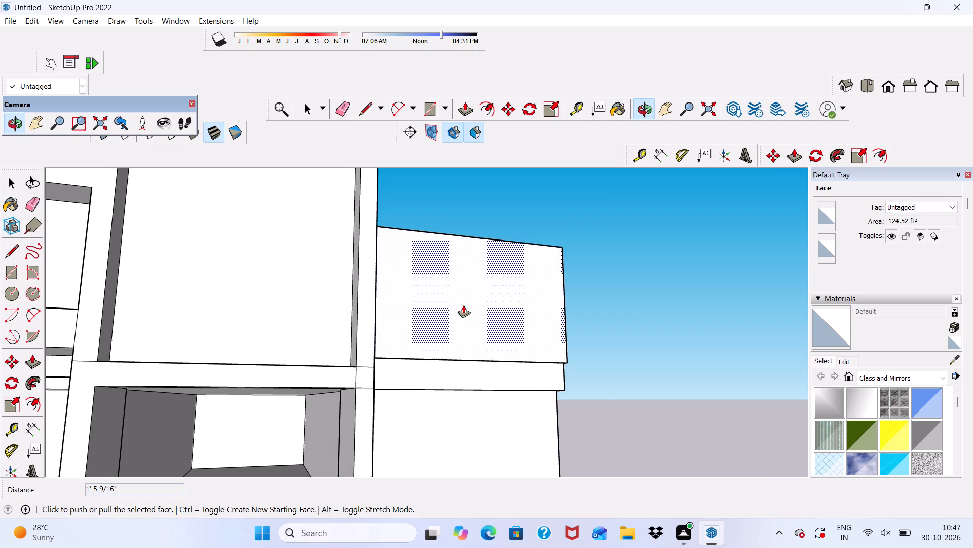
Undo the outward Push/Pull of the side block's upper front face.
{"action": "scroll", "coordinate": [497, 352], "scroll_direction": "up", "scroll_amount": 5}
{"action": "key", "text": "space"}
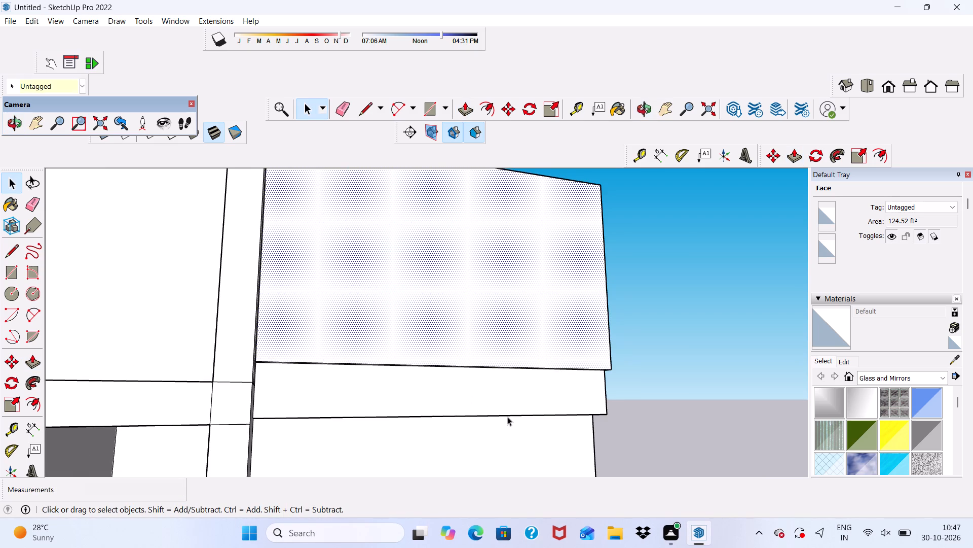
{"action": "key", "text": "ctrl+z"}
{"action": "key", "text": "space"}
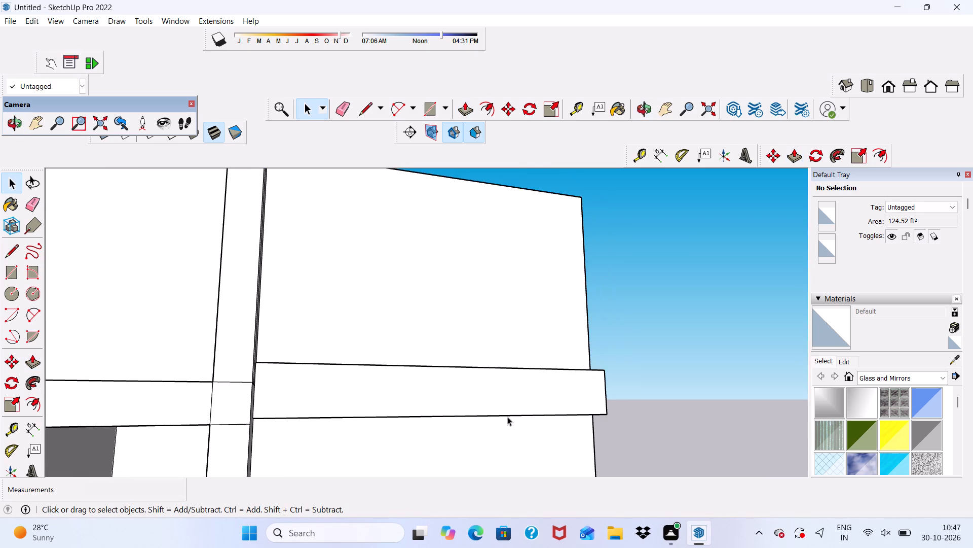
Draw a rectangle about 2' 7 7/16" by 1' on the projecting band's top face, at the side block's outer corner.
{"action": "scroll", "coordinate": [500, 399], "scroll_direction": "down", "scroll_amount": 7}
{"action": "middle_click_drag", "start_coordinate": [479, 378], "coordinate": [371, 490]}
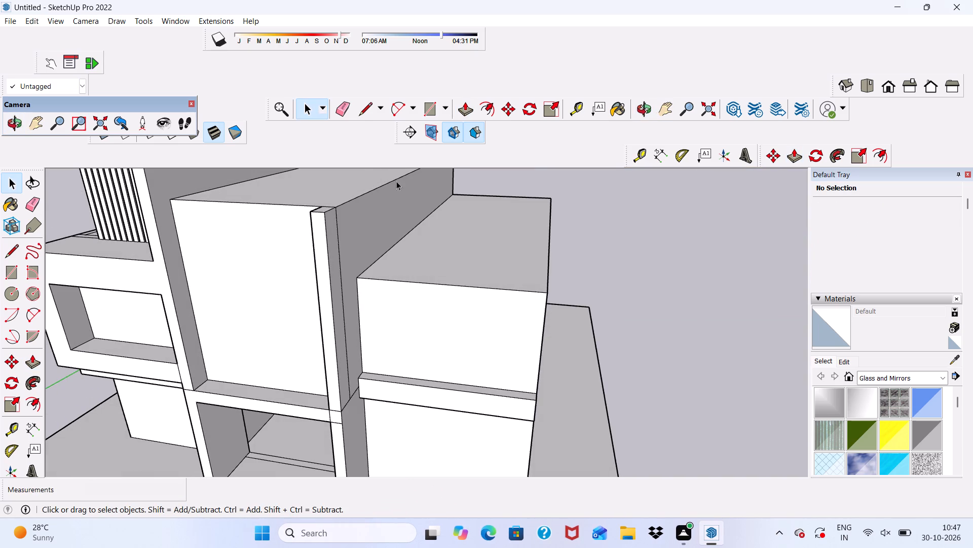
{"action": "left_click", "coordinate": [426, 100]}
{"action": "scroll", "coordinate": [515, 364], "scroll_direction": "up", "scroll_amount": 4}
{"action": "scroll", "coordinate": [532, 408], "scroll_direction": "up", "scroll_amount": 2}
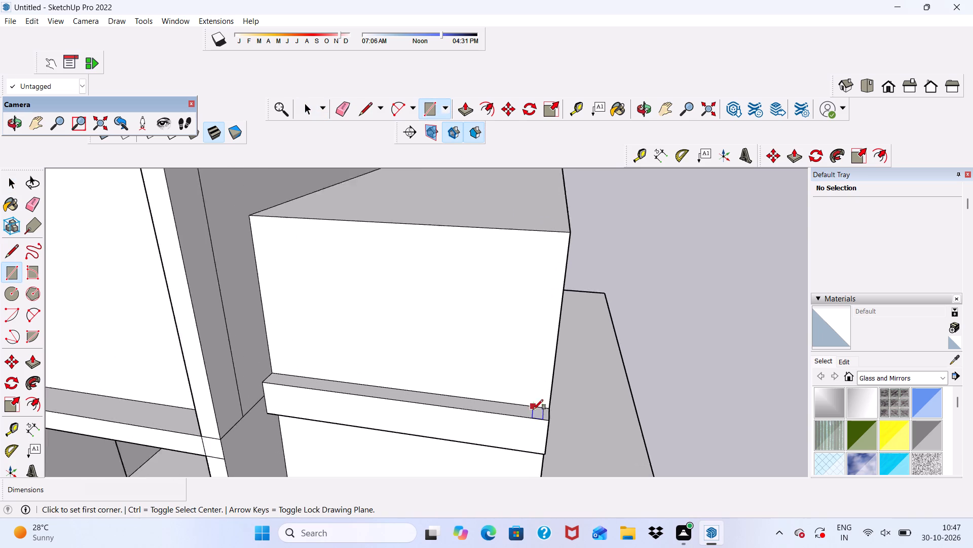
{"action": "scroll", "coordinate": [533, 409], "scroll_direction": "up", "scroll_amount": 3}
{"action": "left_click", "coordinate": [557, 426]}
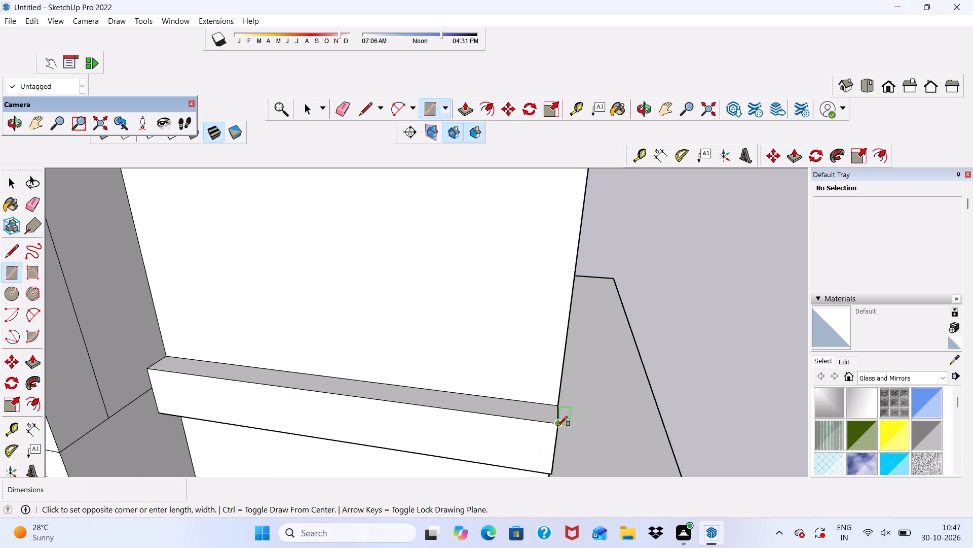
{"action": "scroll", "coordinate": [534, 412], "scroll_direction": "up", "scroll_amount": 4}
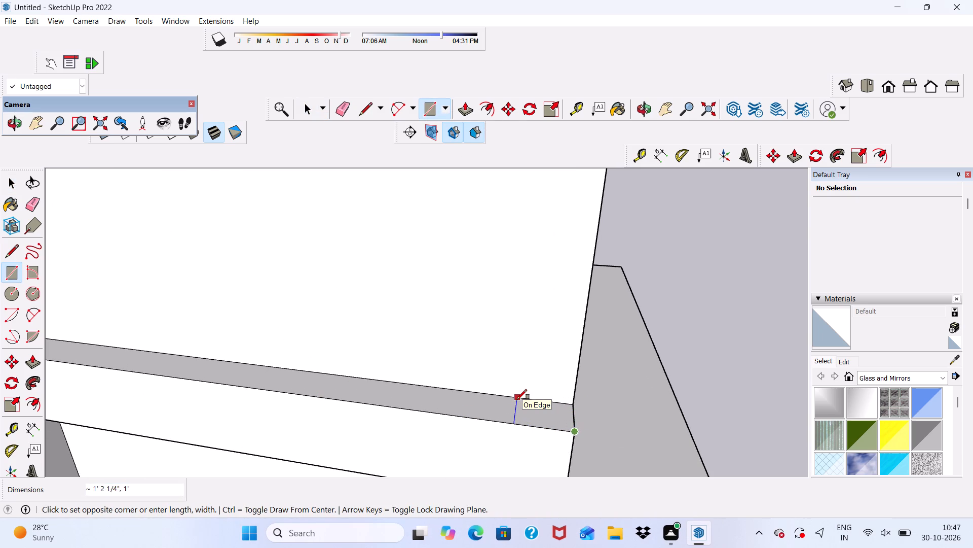
{"action": "left_click", "coordinate": [453, 388]}
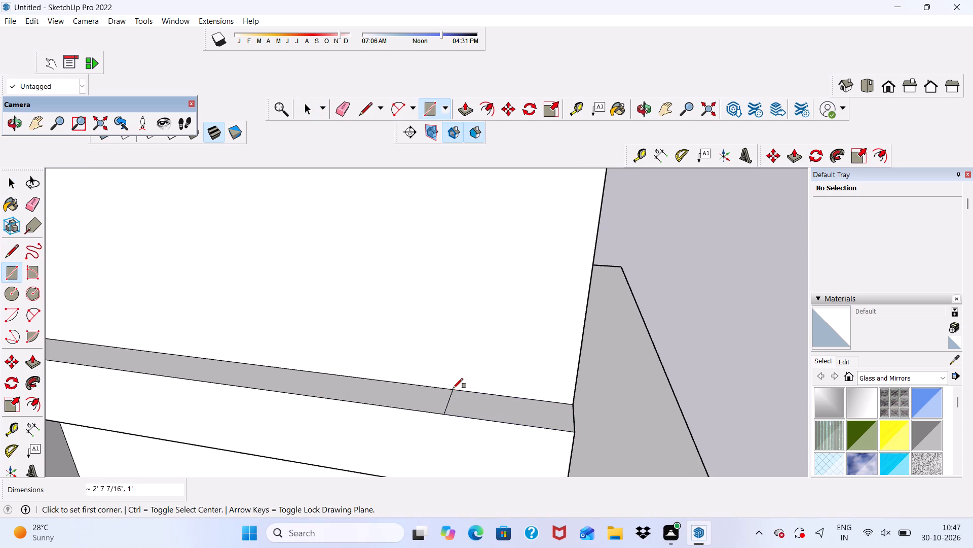
Push/Pull the small rectangle on the projecting band up 10' as a corner post.
{"action": "left_click", "coordinate": [467, 109]}
{"action": "scroll", "coordinate": [477, 427], "scroll_direction": "up", "scroll_amount": 2}
{"action": "left_click", "coordinate": [475, 401]}
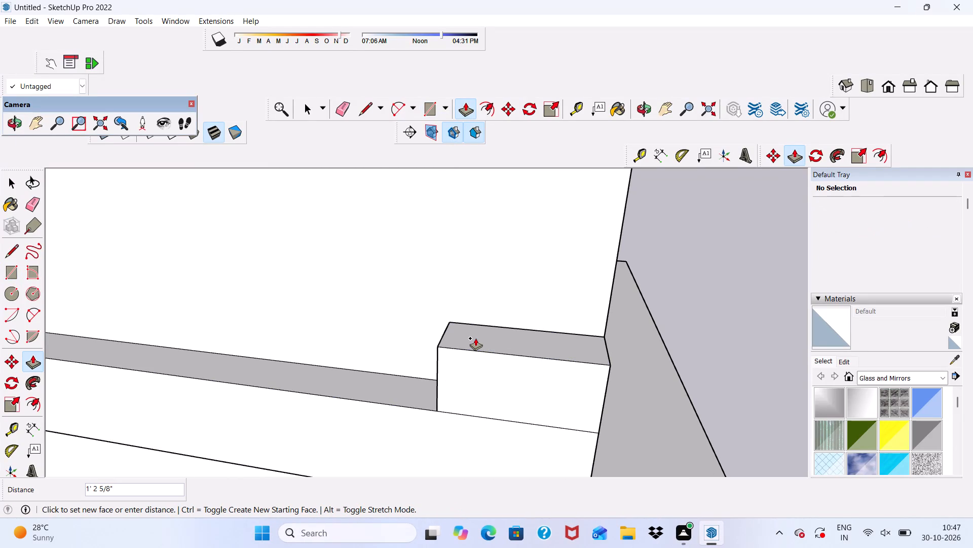
{"action": "type", "text": "10'"}
{"action": "key", "text": "Return"}
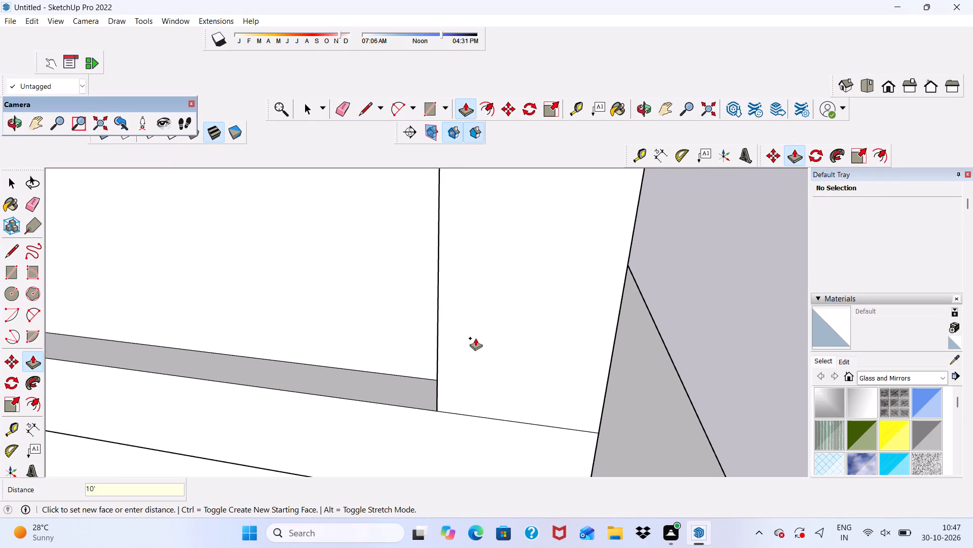
Examine the corner post, the projecting band and the whole front facade from several angles.
{"action": "scroll", "coordinate": [477, 344], "scroll_direction": "down", "scroll_amount": 7}
{"action": "scroll", "coordinate": [472, 405], "scroll_direction": "down", "scroll_amount": 7}
{"action": "middle_click_drag", "start_coordinate": [467, 390], "coordinate": [467, 257]}
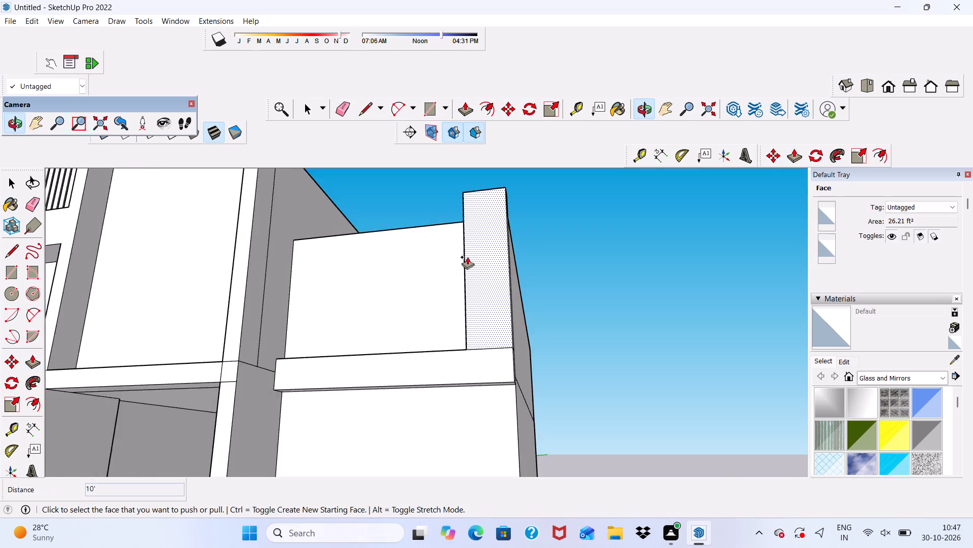
{"action": "scroll", "coordinate": [467, 254], "scroll_direction": "up", "scroll_amount": 1}
{"action": "scroll", "coordinate": [468, 253], "scroll_direction": "down", "scroll_amount": 2}
{"action": "middle_click_drag", "start_coordinate": [468, 253], "coordinate": [564, 318]}
{"action": "scroll", "coordinate": [564, 318], "scroll_direction": "up", "scroll_amount": 5}
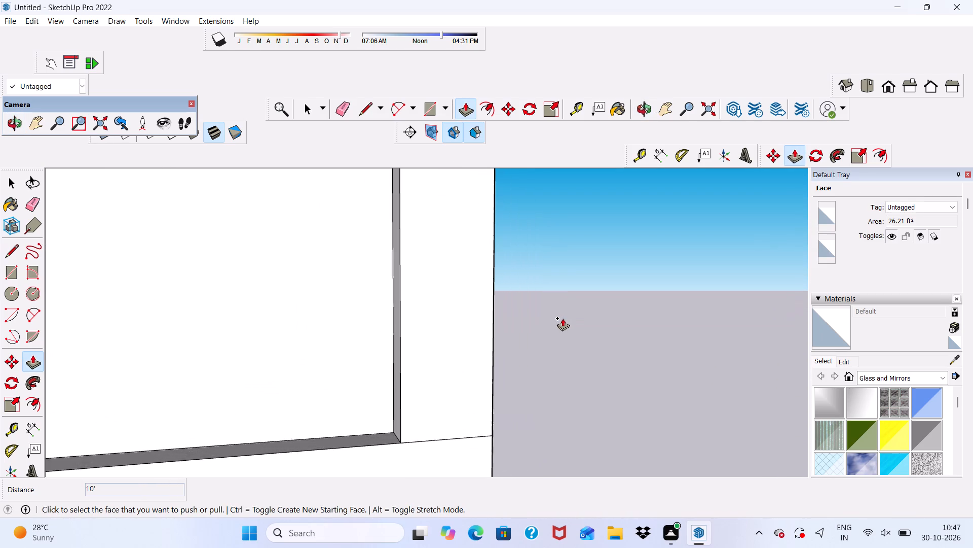
{"action": "key", "text": "space"}
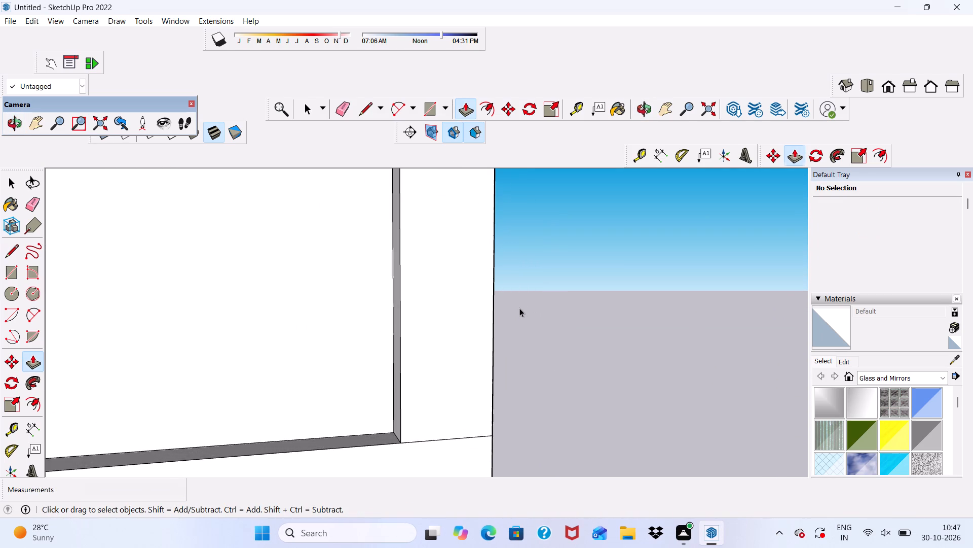
{"action": "scroll", "coordinate": [516, 307], "scroll_direction": "down", "scroll_amount": 6}
{"action": "scroll", "coordinate": [485, 347], "scroll_direction": "down", "scroll_amount": 6}
{"action": "middle_click_drag", "start_coordinate": [480, 358], "coordinate": [480, 359]}
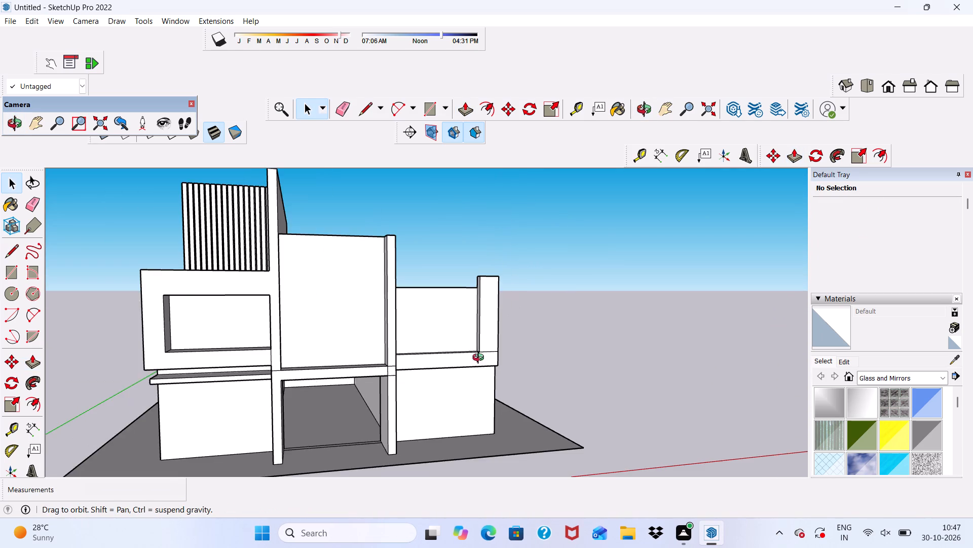
{"action": "middle_click_drag", "start_coordinate": [480, 359], "coordinate": [352, 379]}
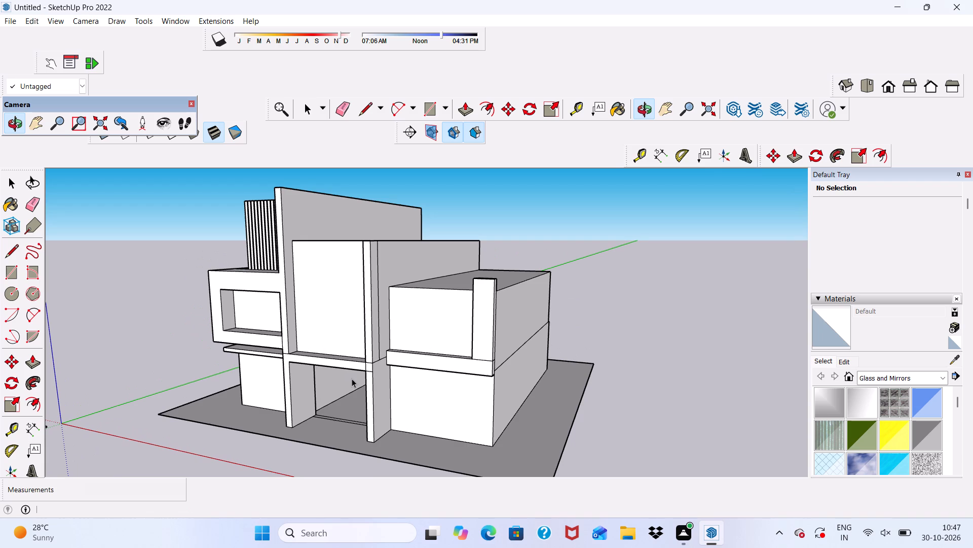
{"action": "middle_click_drag", "start_coordinate": [352, 379], "coordinate": [354, 375]}
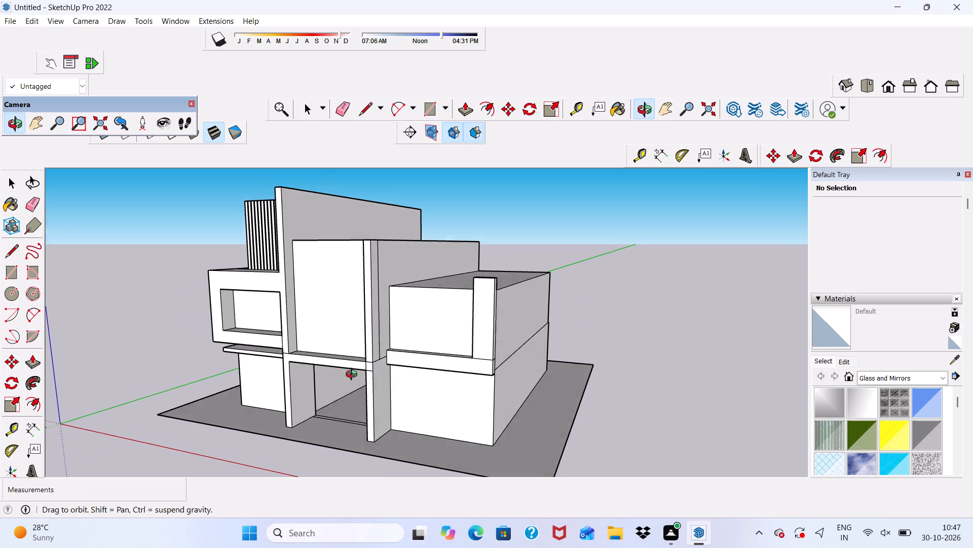
{"action": "middle_click_drag", "start_coordinate": [354, 375], "coordinate": [499, 366]}
{"action": "scroll", "coordinate": [498, 346], "scroll_direction": "up", "scroll_amount": 6}
{"action": "scroll", "coordinate": [491, 313], "scroll_direction": "down", "scroll_amount": 1}
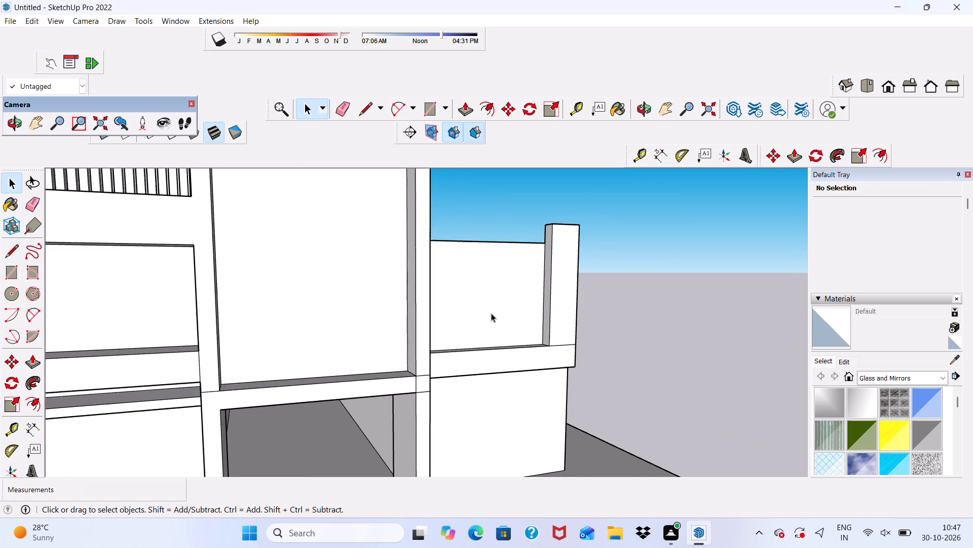
{"action": "scroll", "coordinate": [491, 313], "scroll_direction": "down", "scroll_amount": 1}
{"action": "middle_click_drag", "start_coordinate": [491, 313], "coordinate": [261, 497]}
{"action": "scroll", "coordinate": [512, 330], "scroll_direction": "up", "scroll_amount": 1}
{"action": "scroll", "coordinate": [444, 342], "scroll_direction": "down", "scroll_amount": 2}
{"action": "middle_click_drag", "start_coordinate": [445, 345], "coordinate": [640, 220]}
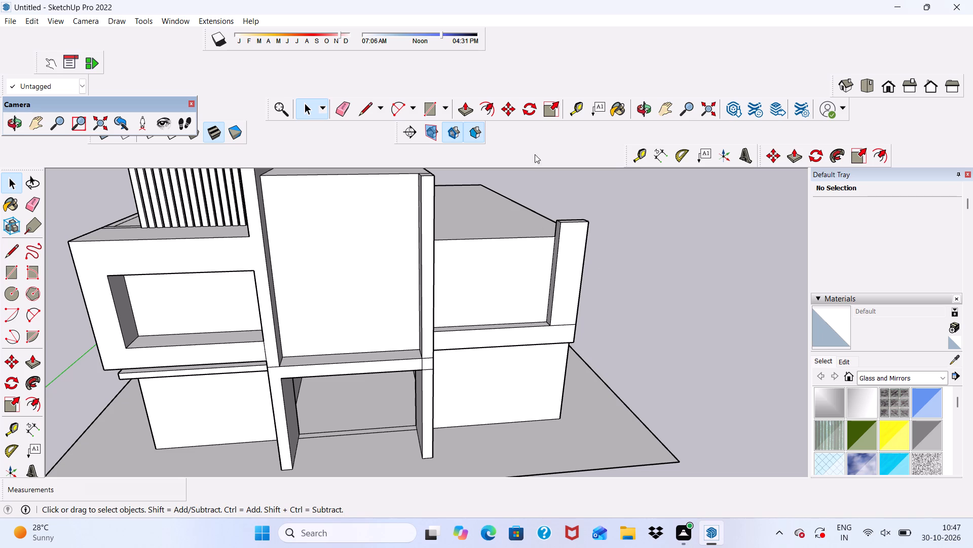
Draw a rectangle about 1' 5 13/16" by 1' at the top of the corner post's inner side face.
{"action": "left_click", "coordinate": [435, 108]}
{"action": "scroll", "coordinate": [496, 200], "scroll_direction": "up", "scroll_amount": 5}
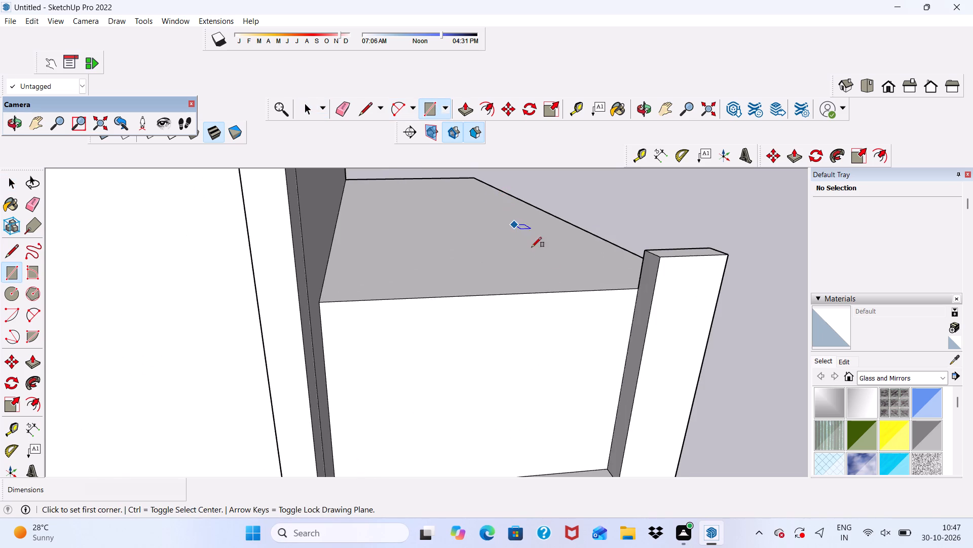
{"action": "middle_click_drag", "start_coordinate": [548, 294], "coordinate": [560, 299]}
{"action": "scroll", "coordinate": [610, 263], "scroll_direction": "up", "scroll_amount": 1}
{"action": "scroll", "coordinate": [655, 252], "scroll_direction": "up", "scroll_amount": 2}
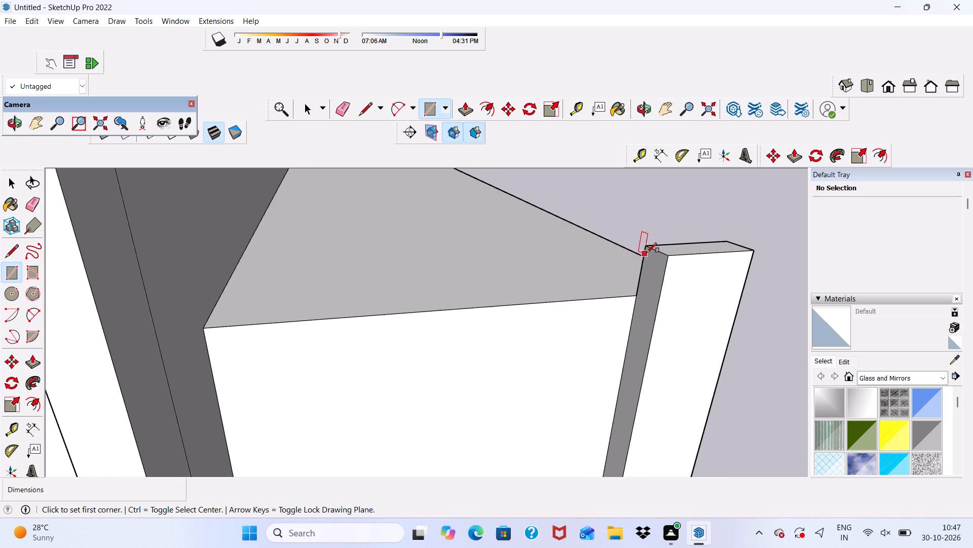
{"action": "left_click", "coordinate": [646, 250]}
{"action": "scroll", "coordinate": [636, 298], "scroll_direction": "up", "scroll_amount": 3}
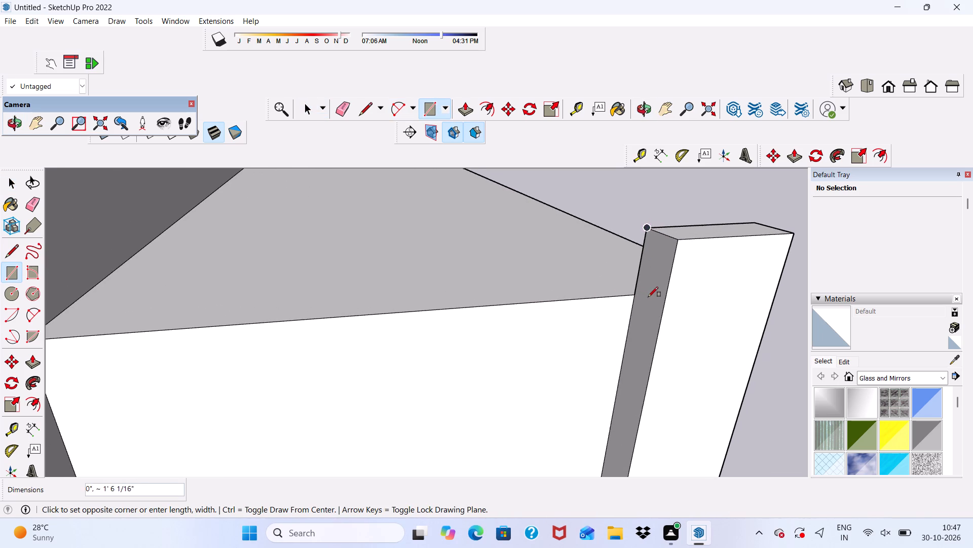
{"action": "scroll", "coordinate": [643, 291], "scroll_direction": "up", "scroll_amount": 1}
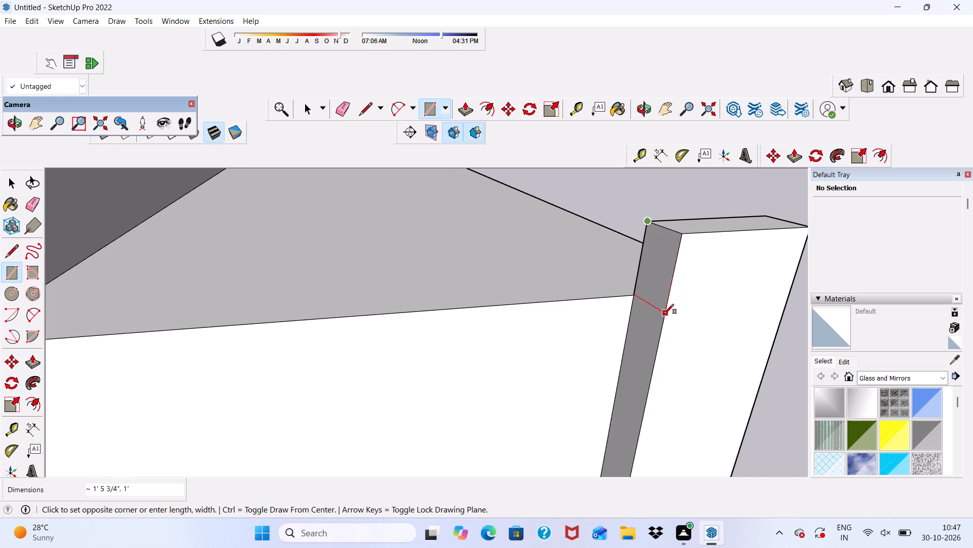
{"action": "left_click", "coordinate": [665, 314]}
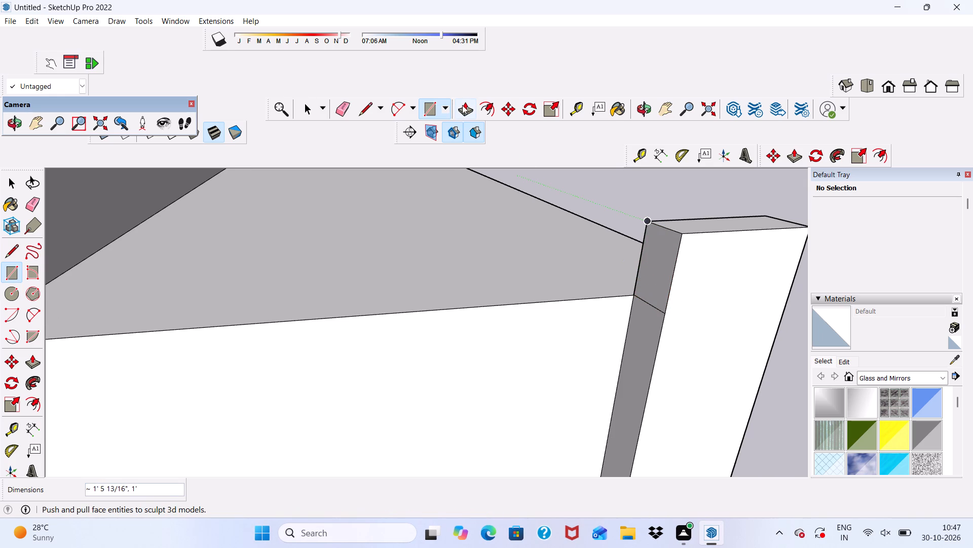
Push/Pull the rectangle at the post's top 13' 7/8" across to the entrance frame's pillar as a top beam.
{"action": "left_click", "coordinate": [462, 105]}
{"action": "left_click", "coordinate": [656, 264]}
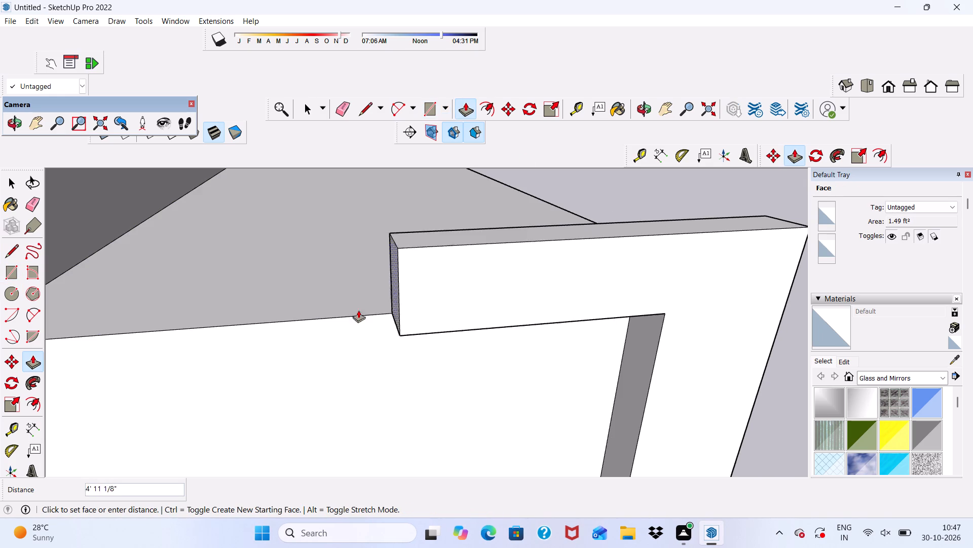
{"action": "scroll", "coordinate": [338, 316], "scroll_direction": "down", "scroll_amount": 9}
{"action": "scroll", "coordinate": [129, 320], "scroll_direction": "up", "scroll_amount": 1}
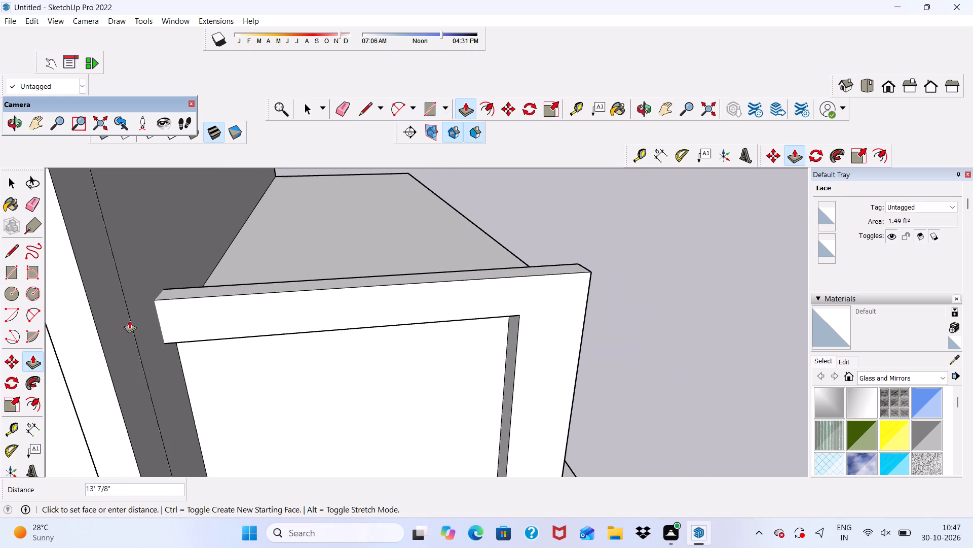
{"action": "left_click", "coordinate": [129, 320]}
Push/Pull the side block's upper front wall, inside the post and beam frame, inward 2' 1/4".
{"action": "scroll", "coordinate": [148, 329], "scroll_direction": "down", "scroll_amount": 4}
{"action": "middle_click_drag", "start_coordinate": [235, 366], "coordinate": [173, 295]}
{"action": "scroll", "coordinate": [217, 304], "scroll_direction": "up", "scroll_amount": 1}
{"action": "scroll", "coordinate": [255, 306], "scroll_direction": "down", "scroll_amount": 11}
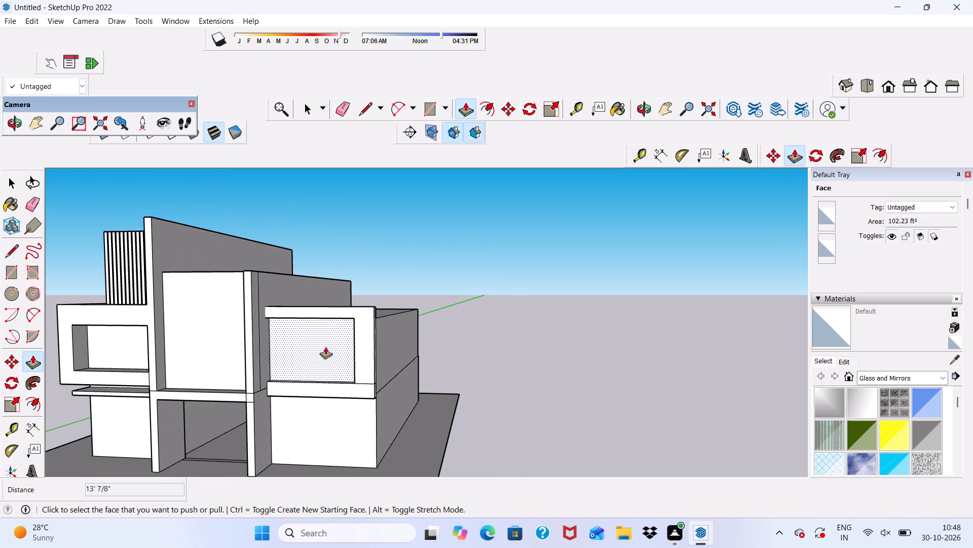
{"action": "scroll", "coordinate": [293, 358], "scroll_direction": "up", "scroll_amount": 4}
{"action": "left_click_drag", "start_coordinate": [308, 353], "coordinate": [315, 348]}
Push/Pull the front face of the side block's projecting band by 2' 2 3/16", referencing the entrance pillar's corner.
{"action": "scroll", "coordinate": [291, 356], "scroll_direction": "down", "scroll_amount": 5}
{"action": "middle_click_drag", "start_coordinate": [302, 394], "coordinate": [329, 289]}
{"action": "scroll", "coordinate": [311, 358], "scroll_direction": "up", "scroll_amount": 3}
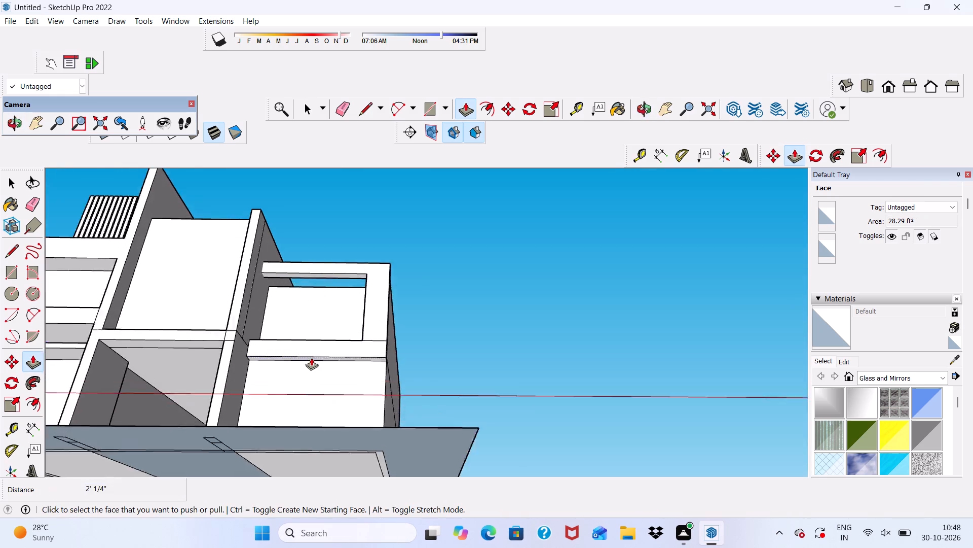
{"action": "scroll", "coordinate": [311, 358], "scroll_direction": "up", "scroll_amount": 2}
{"action": "middle_click_drag", "start_coordinate": [304, 366], "coordinate": [282, 425]}
{"action": "scroll", "coordinate": [316, 371], "scroll_direction": "up", "scroll_amount": 4}
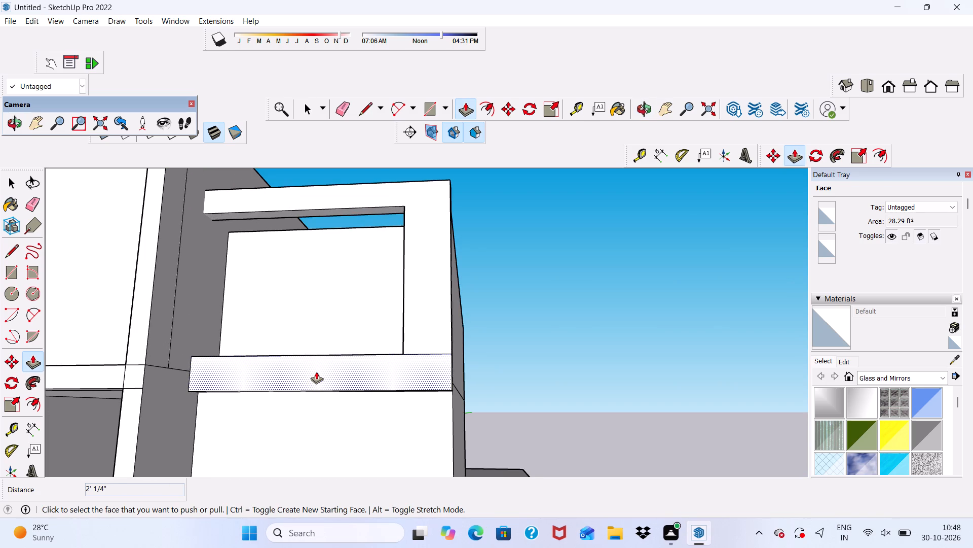
{"action": "left_click", "coordinate": [316, 371]}
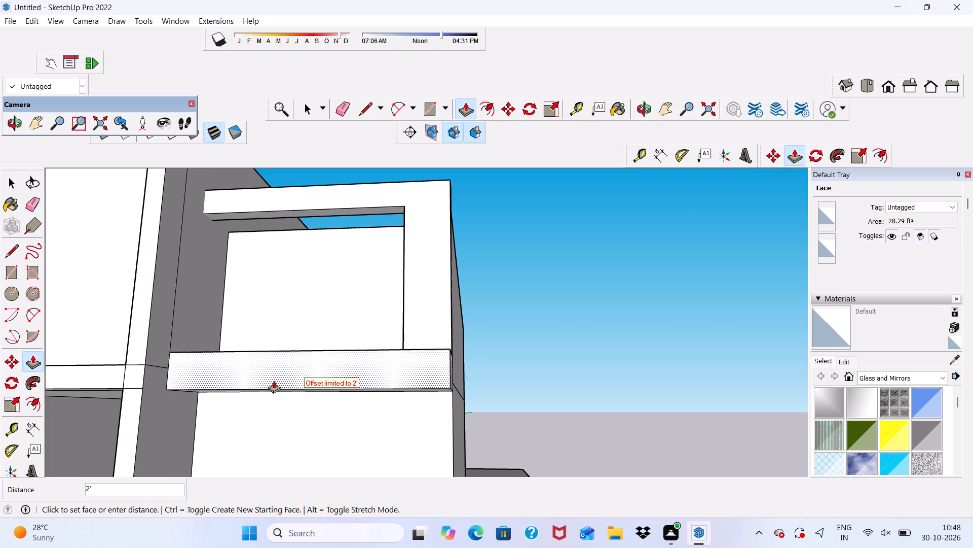
{"action": "scroll", "coordinate": [161, 394], "scroll_direction": "down", "scroll_amount": 1}
{"action": "scroll", "coordinate": [218, 333], "scroll_direction": "down", "scroll_amount": 6}
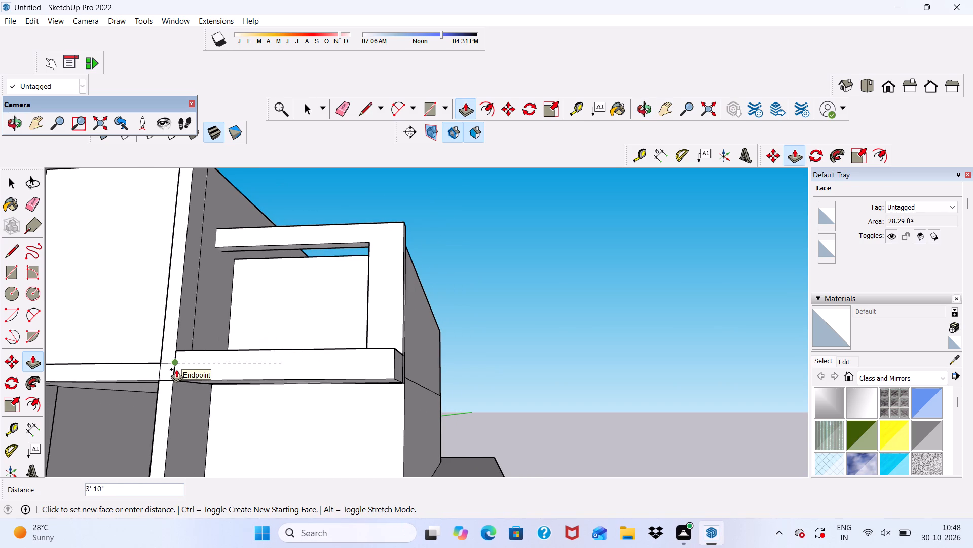
{"action": "scroll", "coordinate": [265, 346], "scroll_direction": "down", "scroll_amount": 4}
{"action": "middle_click_drag", "start_coordinate": [265, 346], "coordinate": [369, 380]}
{"action": "scroll", "coordinate": [250, 392], "scroll_direction": "up", "scroll_amount": 5}
{"action": "scroll", "coordinate": [211, 380], "scroll_direction": "up", "scroll_amount": 9}
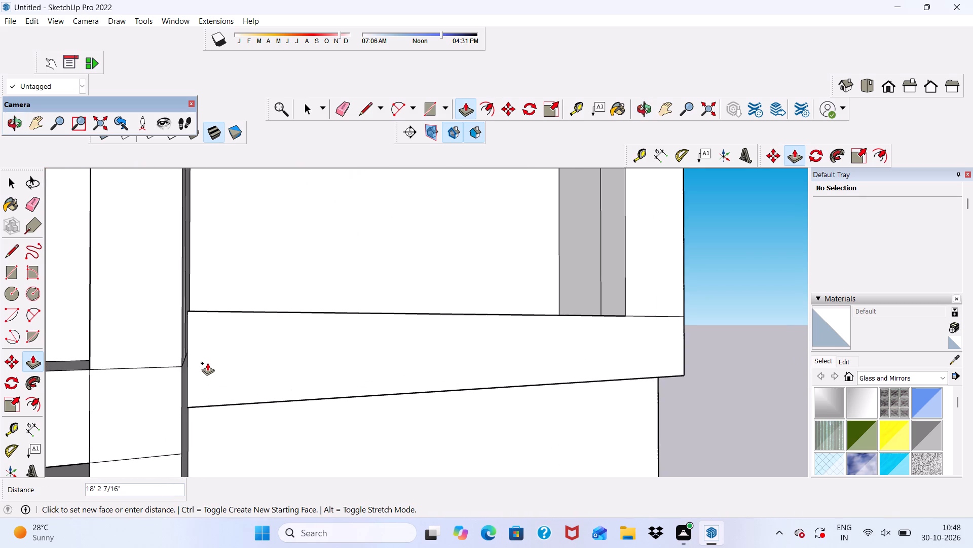
{"action": "scroll", "coordinate": [212, 347], "scroll_direction": "up", "scroll_amount": 1}
{"action": "scroll", "coordinate": [211, 351], "scroll_direction": "down", "scroll_amount": 5}
{"action": "scroll", "coordinate": [199, 361], "scroll_direction": "up", "scroll_amount": 5}
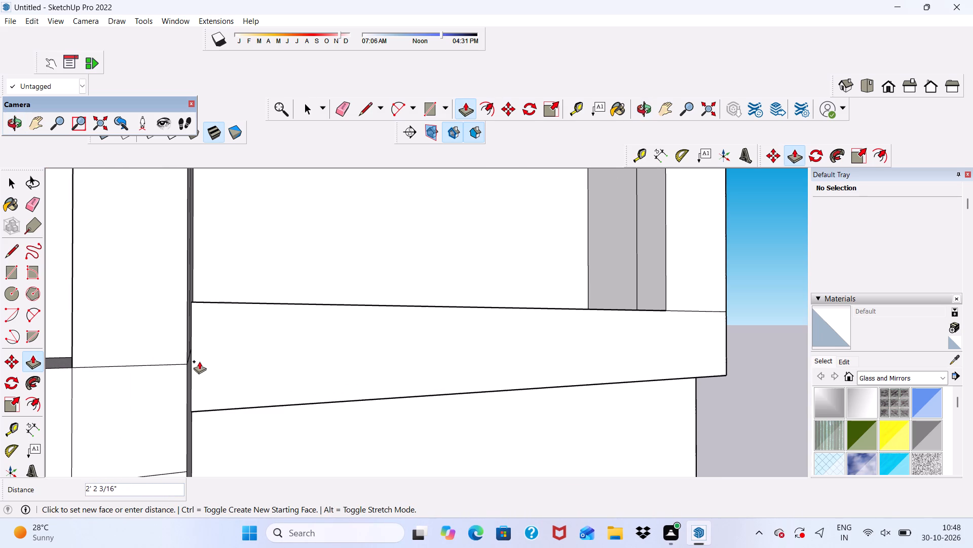
{"action": "left_click", "coordinate": [199, 361]}
Examine the projecting band, corner post and top beam of the side block from above and from the side.
{"action": "scroll", "coordinate": [182, 368], "scroll_direction": "down", "scroll_amount": 6}
{"action": "middle_click_drag", "start_coordinate": [448, 349], "coordinate": [361, 448]}
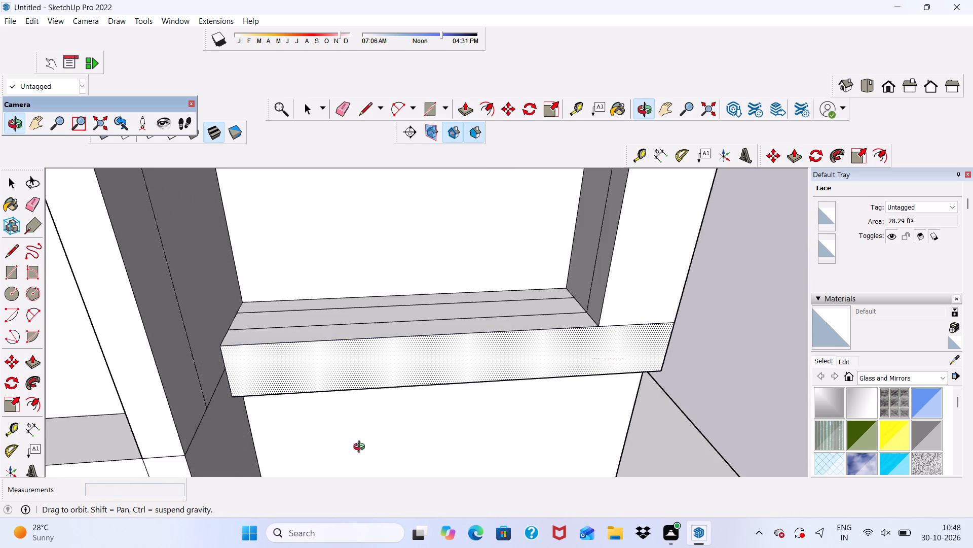
{"action": "middle_click_drag", "start_coordinate": [361, 448], "coordinate": [345, 448]}
{"action": "scroll", "coordinate": [336, 439], "scroll_direction": "down", "scroll_amount": 1}
{"action": "scroll", "coordinate": [351, 393], "scroll_direction": "up", "scroll_amount": 1}
{"action": "scroll", "coordinate": [379, 360], "scroll_direction": "down", "scroll_amount": 12}
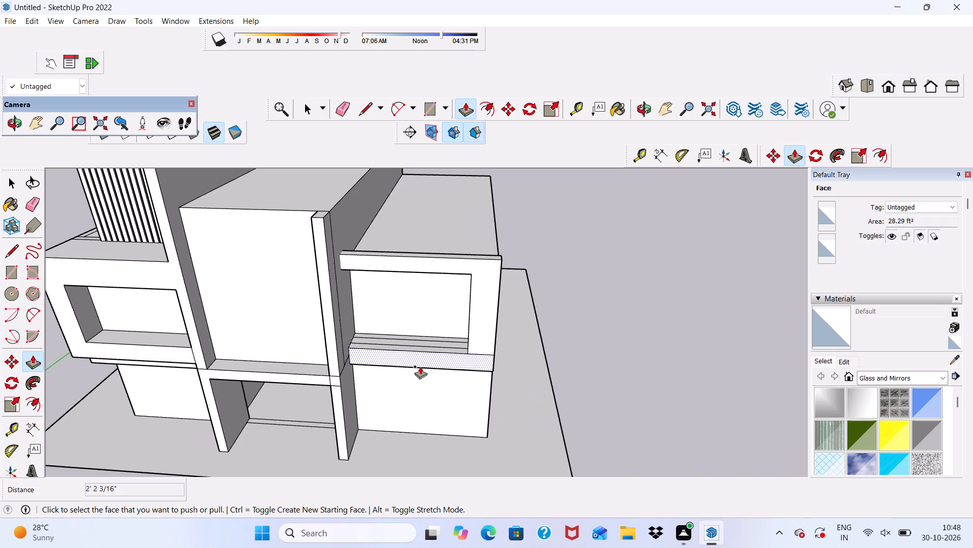
{"action": "middle_click_drag", "start_coordinate": [420, 366], "coordinate": [204, 338]}
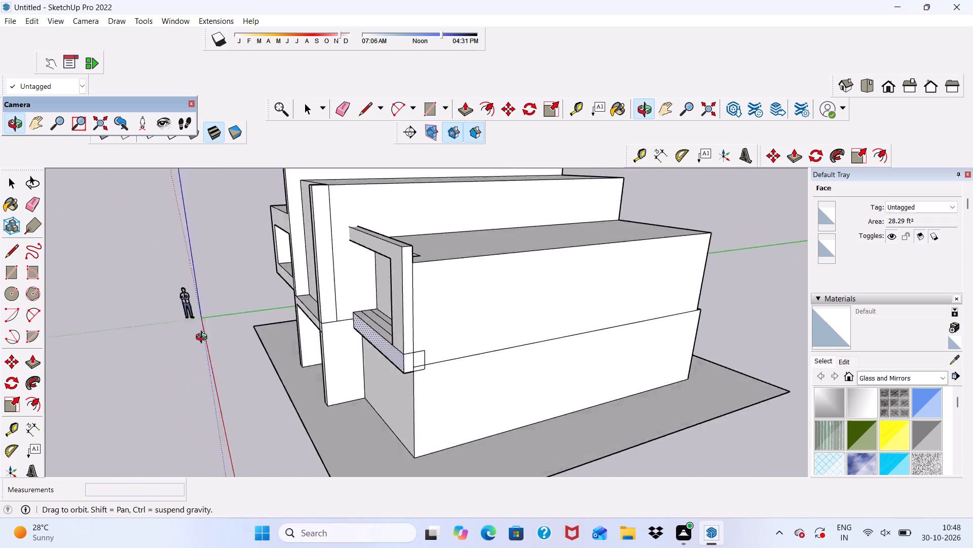
{"action": "middle_click_drag", "start_coordinate": [204, 338], "coordinate": [321, 420]}
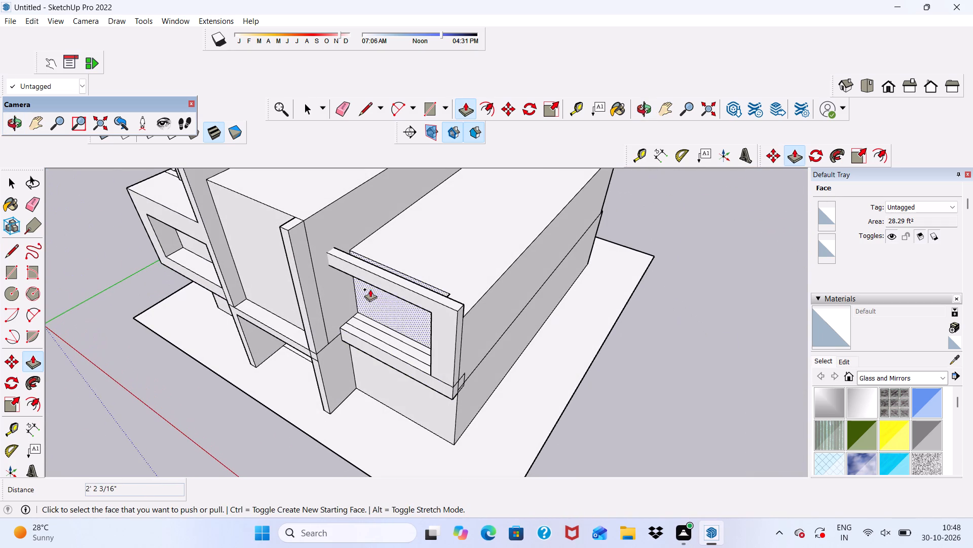
Push/Pull the side block's recessed front wall forward 3' 6 15/16", leaving it behind the post and beam frame.
{"action": "scroll", "coordinate": [381, 261], "scroll_direction": "up", "scroll_amount": 15}
{"action": "left_click", "coordinate": [381, 275]}
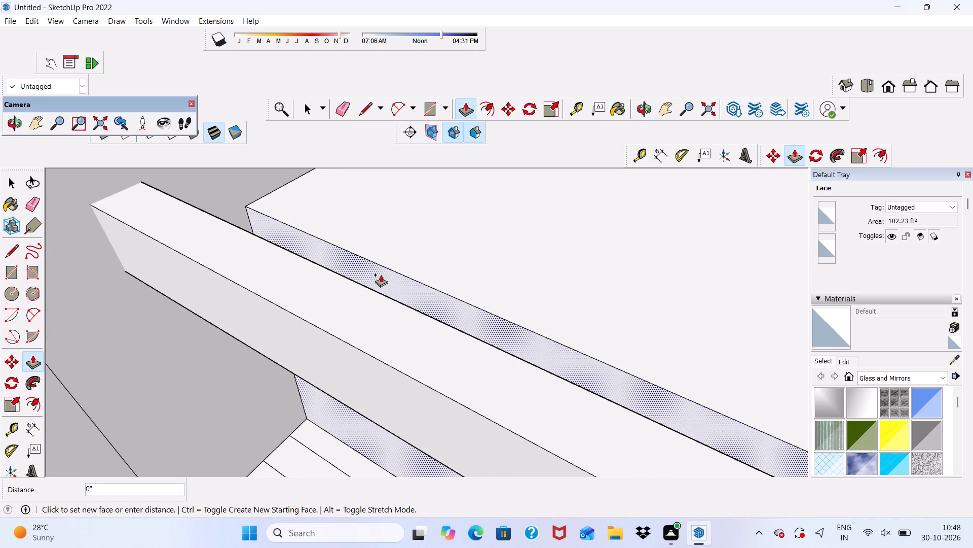
{"action": "scroll", "coordinate": [344, 301], "scroll_direction": "down", "scroll_amount": 5}
{"action": "middle_click_drag", "start_coordinate": [344, 301], "coordinate": [408, 145]}
{"action": "scroll", "coordinate": [384, 193], "scroll_direction": "down", "scroll_amount": 9}
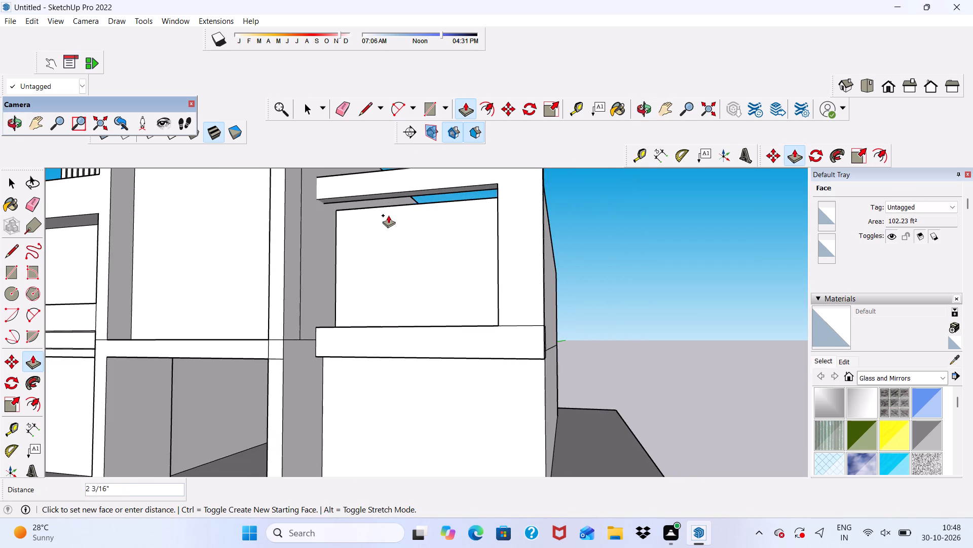
{"action": "scroll", "coordinate": [402, 211], "scroll_direction": "down", "scroll_amount": 2}
{"action": "middle_click_drag", "start_coordinate": [404, 210], "coordinate": [453, 229]}
{"action": "scroll", "coordinate": [389, 216], "scroll_direction": "up", "scroll_amount": 6}
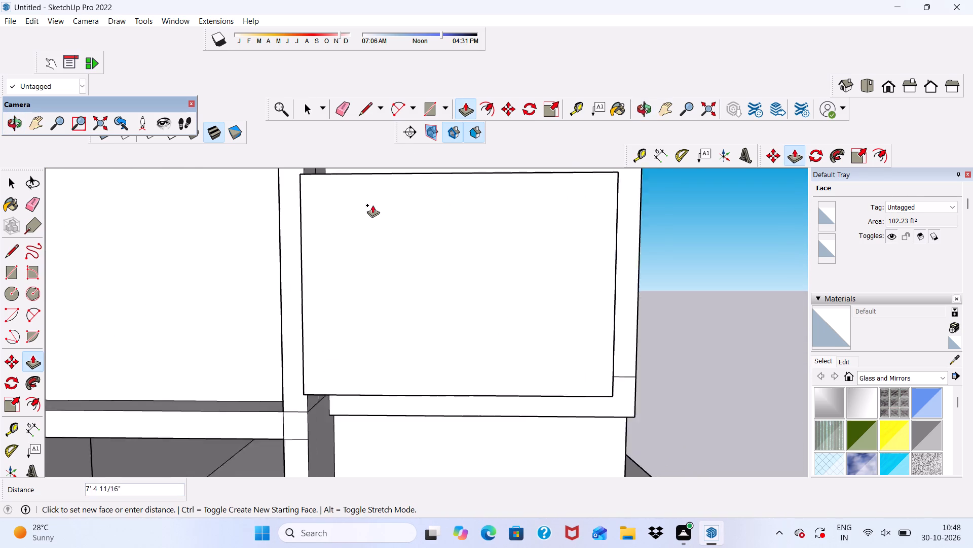
{"action": "scroll", "coordinate": [369, 202], "scroll_direction": "down", "scroll_amount": 4}
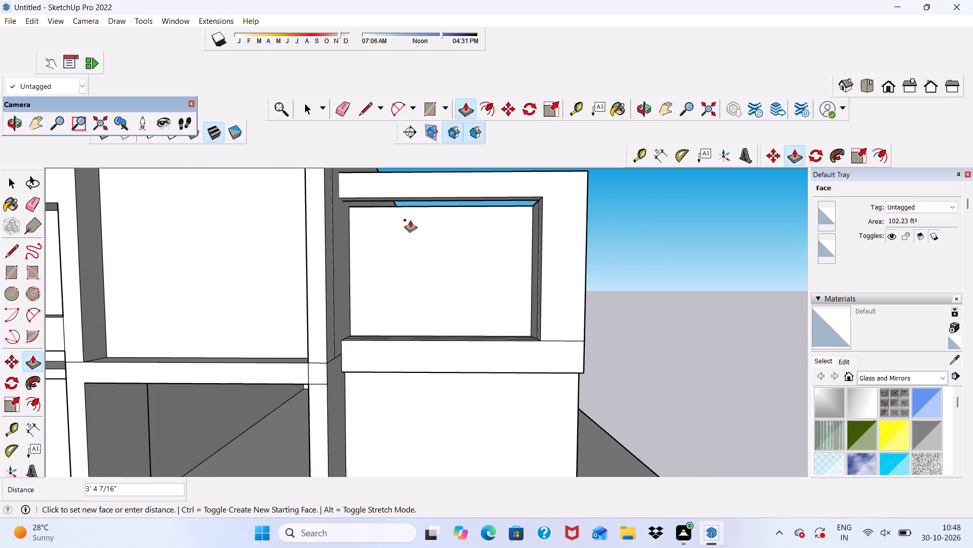
{"action": "left_click", "coordinate": [410, 220]}
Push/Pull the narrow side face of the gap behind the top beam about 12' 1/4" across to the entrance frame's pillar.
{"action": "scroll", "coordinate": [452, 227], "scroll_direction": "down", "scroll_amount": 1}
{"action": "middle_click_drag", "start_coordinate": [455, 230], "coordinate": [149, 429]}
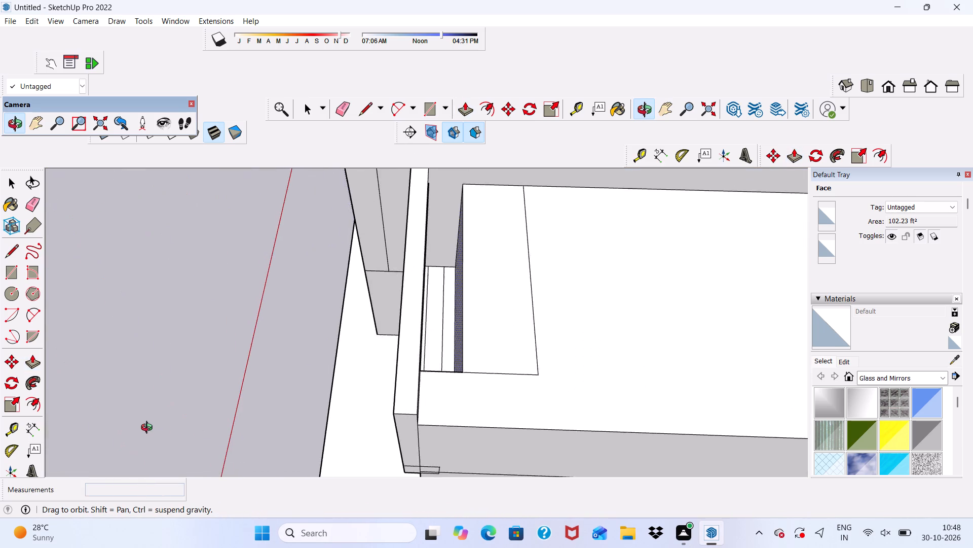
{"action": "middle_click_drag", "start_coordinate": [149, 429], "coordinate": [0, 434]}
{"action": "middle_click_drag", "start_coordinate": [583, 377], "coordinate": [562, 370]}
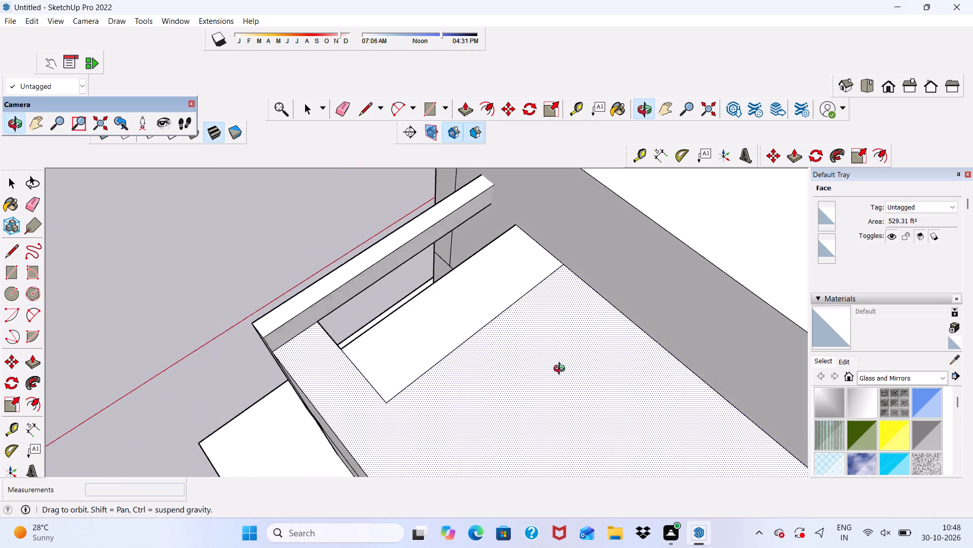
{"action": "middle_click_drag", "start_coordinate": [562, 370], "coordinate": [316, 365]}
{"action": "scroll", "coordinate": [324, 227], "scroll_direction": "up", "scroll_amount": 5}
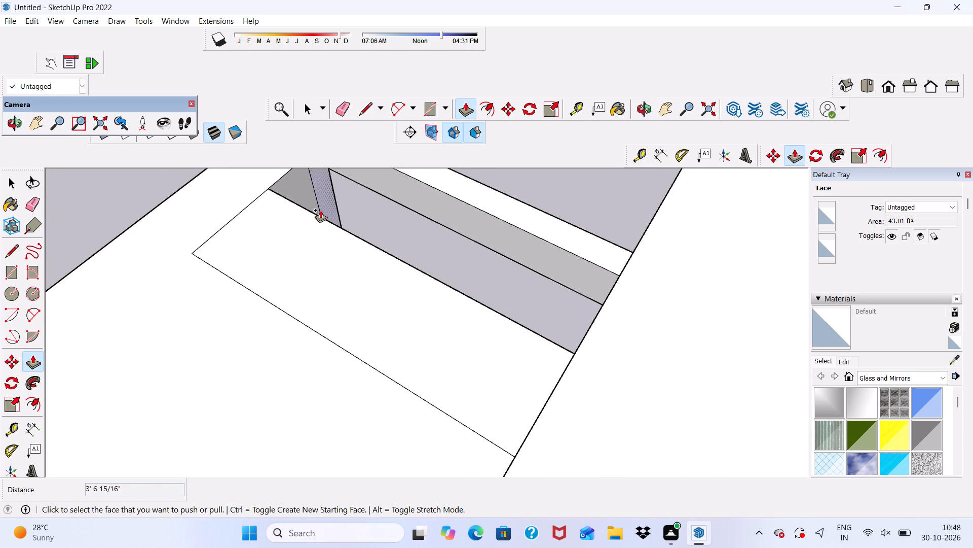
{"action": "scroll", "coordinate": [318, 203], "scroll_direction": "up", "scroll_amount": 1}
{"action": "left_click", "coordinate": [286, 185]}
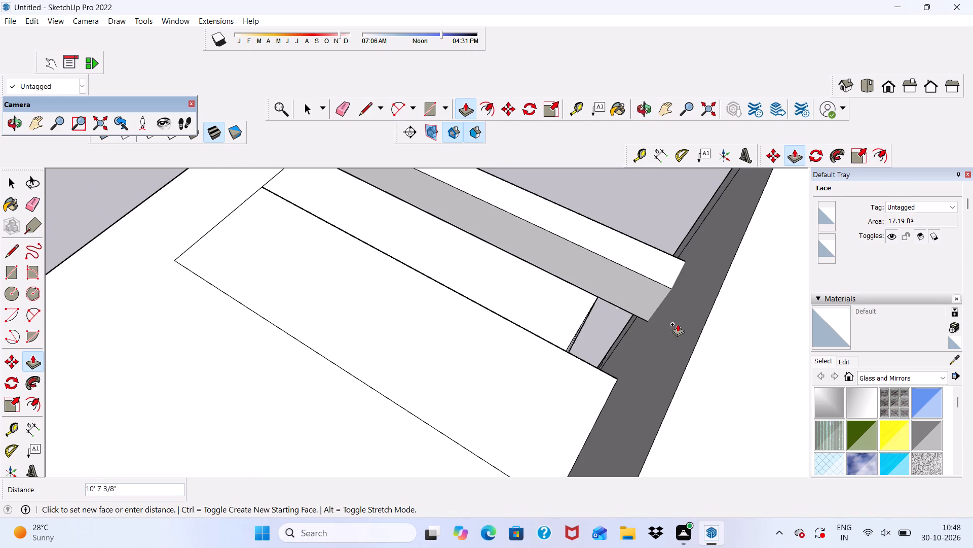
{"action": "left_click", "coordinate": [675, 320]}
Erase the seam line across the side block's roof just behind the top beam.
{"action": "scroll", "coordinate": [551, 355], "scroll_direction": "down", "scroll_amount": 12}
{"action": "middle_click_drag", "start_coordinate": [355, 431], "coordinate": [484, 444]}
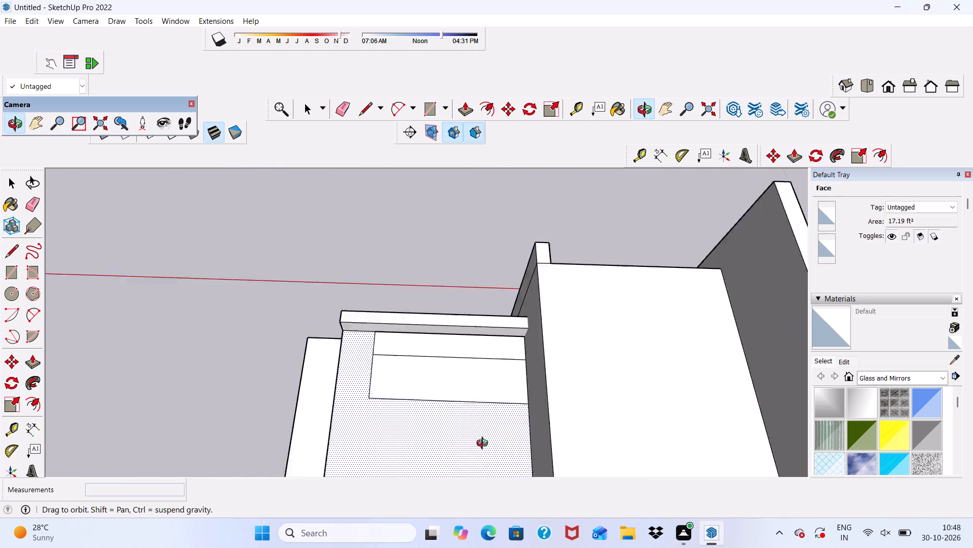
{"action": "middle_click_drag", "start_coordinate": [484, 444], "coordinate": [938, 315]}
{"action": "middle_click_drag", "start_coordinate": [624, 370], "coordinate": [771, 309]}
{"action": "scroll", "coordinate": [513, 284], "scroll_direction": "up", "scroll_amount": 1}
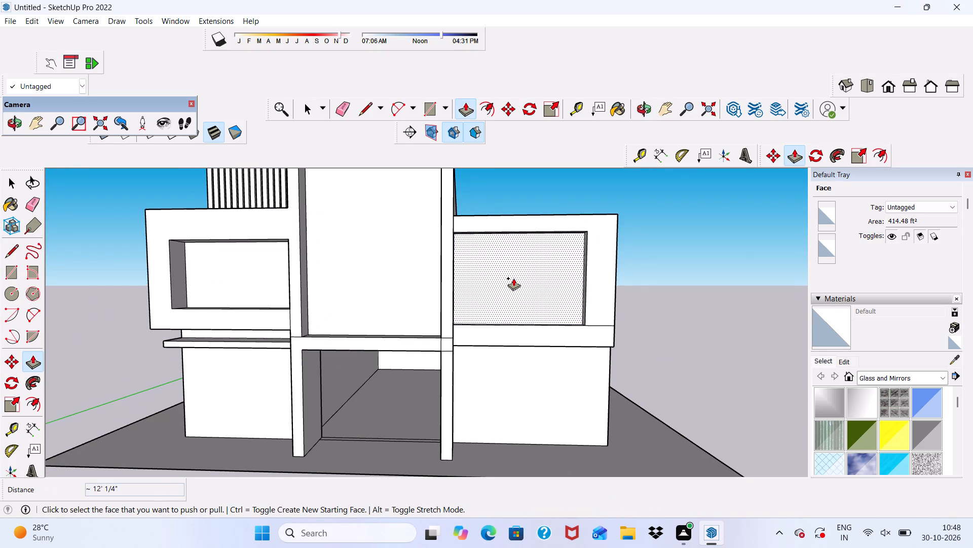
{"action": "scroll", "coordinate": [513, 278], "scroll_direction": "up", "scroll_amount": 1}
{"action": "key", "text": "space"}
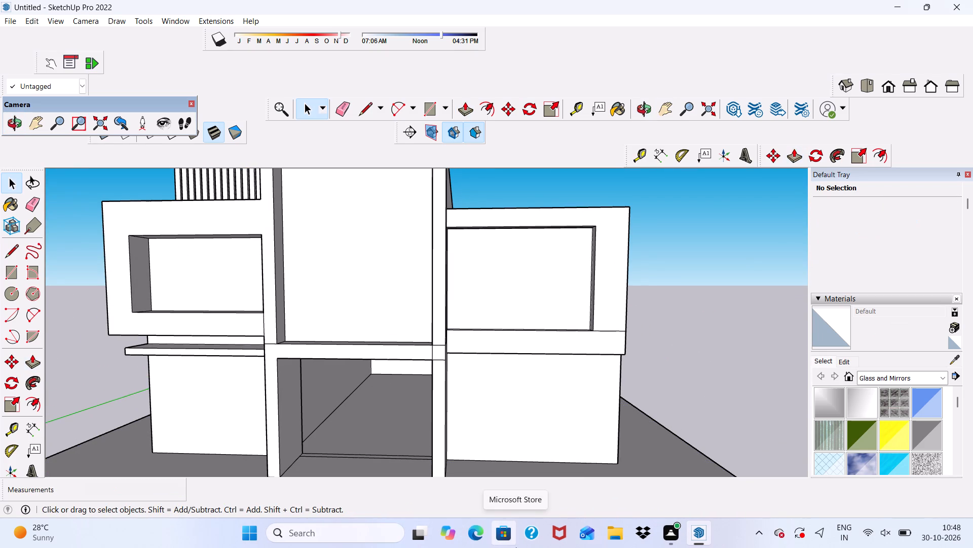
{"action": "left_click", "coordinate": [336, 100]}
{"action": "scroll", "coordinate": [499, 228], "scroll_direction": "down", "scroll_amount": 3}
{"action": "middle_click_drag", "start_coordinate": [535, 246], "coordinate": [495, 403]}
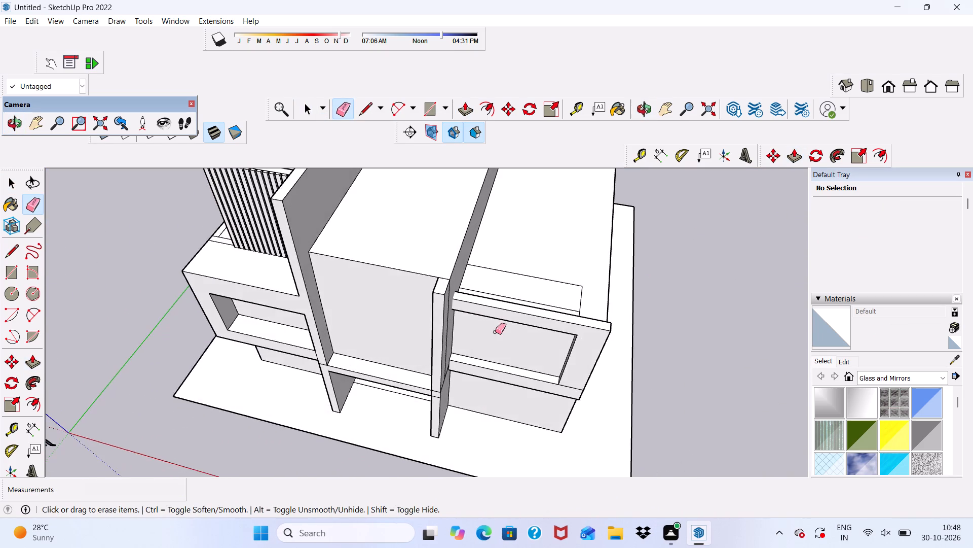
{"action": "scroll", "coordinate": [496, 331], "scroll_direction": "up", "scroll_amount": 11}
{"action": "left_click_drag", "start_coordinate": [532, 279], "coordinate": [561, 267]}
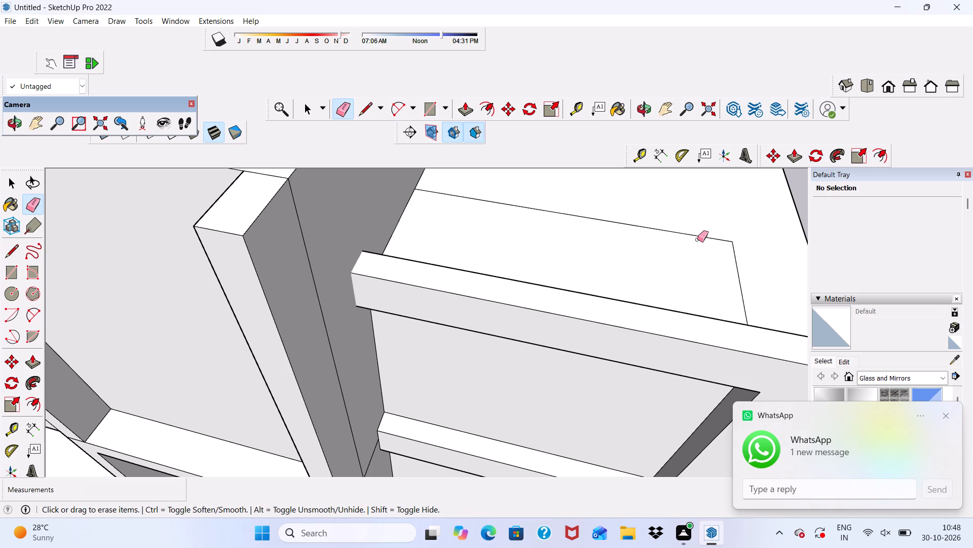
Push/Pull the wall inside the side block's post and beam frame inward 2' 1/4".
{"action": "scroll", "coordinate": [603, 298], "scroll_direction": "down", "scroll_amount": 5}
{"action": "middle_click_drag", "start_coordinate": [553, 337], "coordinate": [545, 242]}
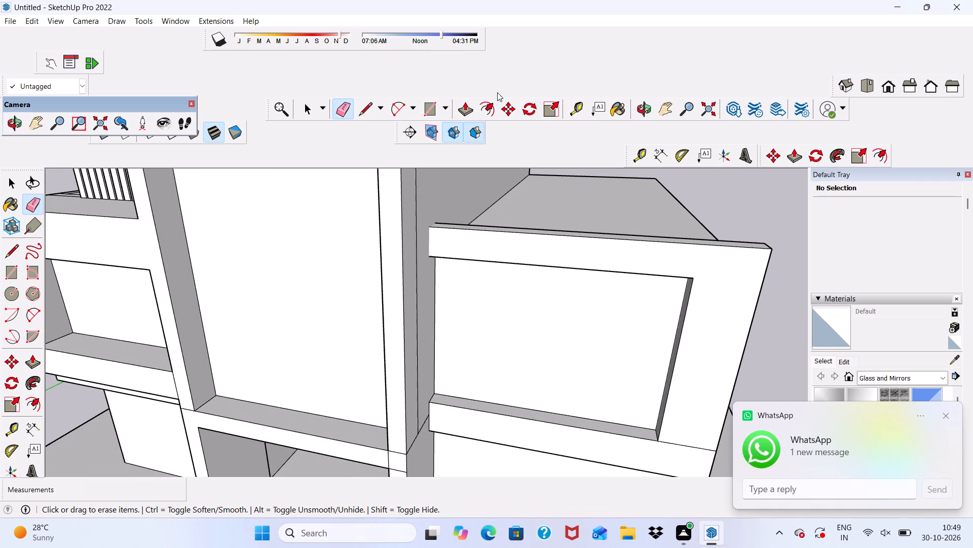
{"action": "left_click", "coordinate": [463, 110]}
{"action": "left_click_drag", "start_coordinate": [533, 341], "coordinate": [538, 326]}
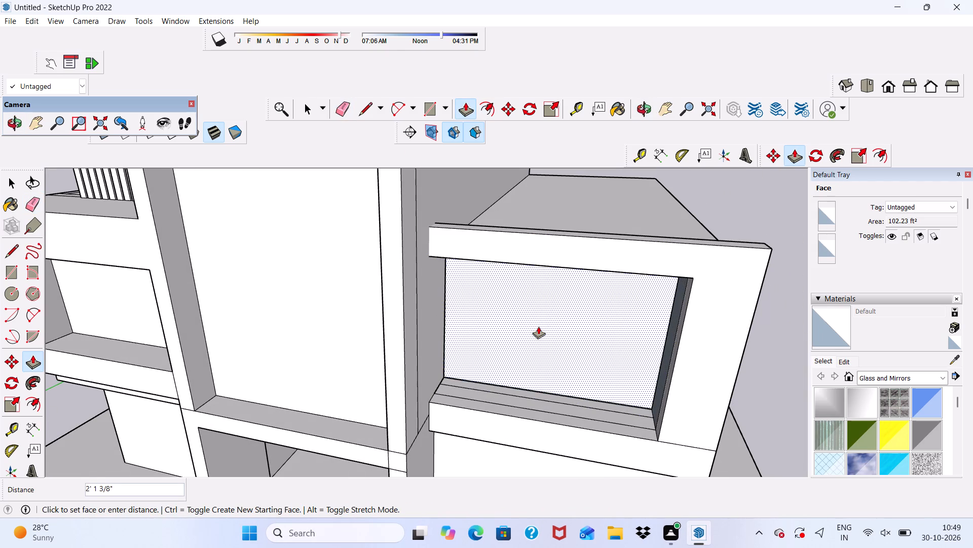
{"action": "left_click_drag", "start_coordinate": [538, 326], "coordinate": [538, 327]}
Push/Pull the back face of the side block's top beam 3' 9 1/16" over the gap and onto the roof.
{"action": "scroll", "coordinate": [489, 331], "scroll_direction": "down", "scroll_amount": 5}
{"action": "middle_click_drag", "start_coordinate": [499, 355], "coordinate": [643, 289]}
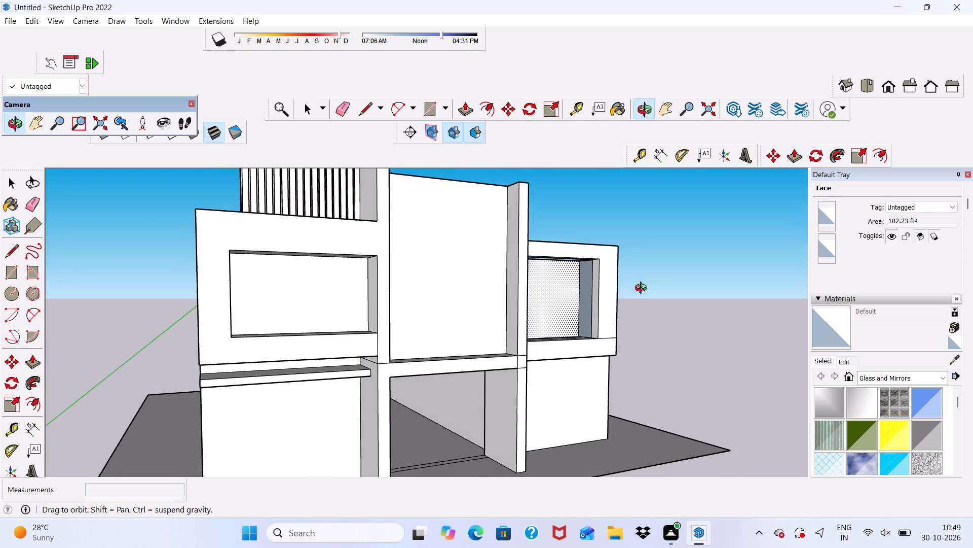
{"action": "middle_click_drag", "start_coordinate": [643, 289], "coordinate": [556, 235]}
{"action": "scroll", "coordinate": [556, 235], "scroll_direction": "up", "scroll_amount": 6}
{"action": "scroll", "coordinate": [549, 242], "scroll_direction": "down", "scroll_amount": 2}
{"action": "middle_click_drag", "start_coordinate": [541, 267], "coordinate": [410, 469]}
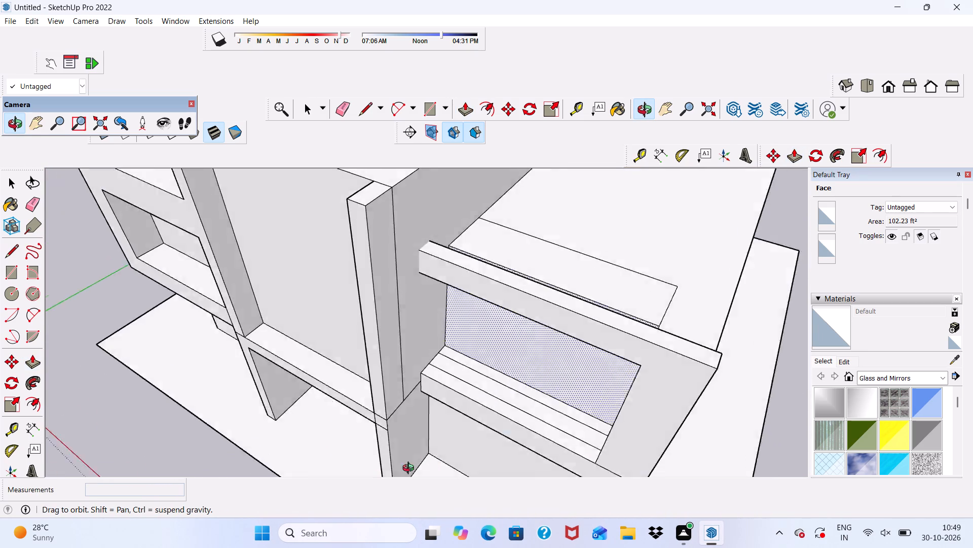
{"action": "middle_click_drag", "start_coordinate": [410, 469], "coordinate": [175, 414]}
{"action": "scroll", "coordinate": [416, 356], "scroll_direction": "up", "scroll_amount": 4}
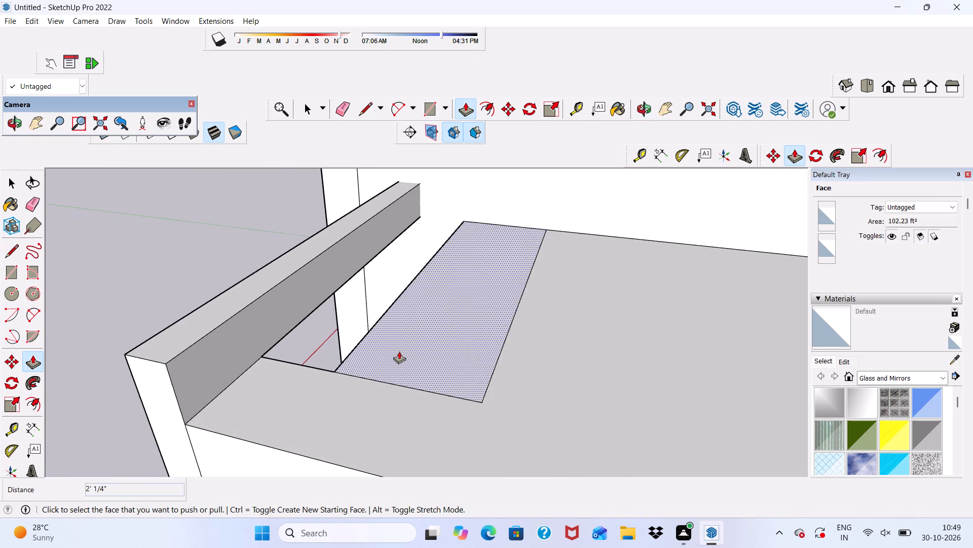
{"action": "left_click", "coordinate": [255, 331]}
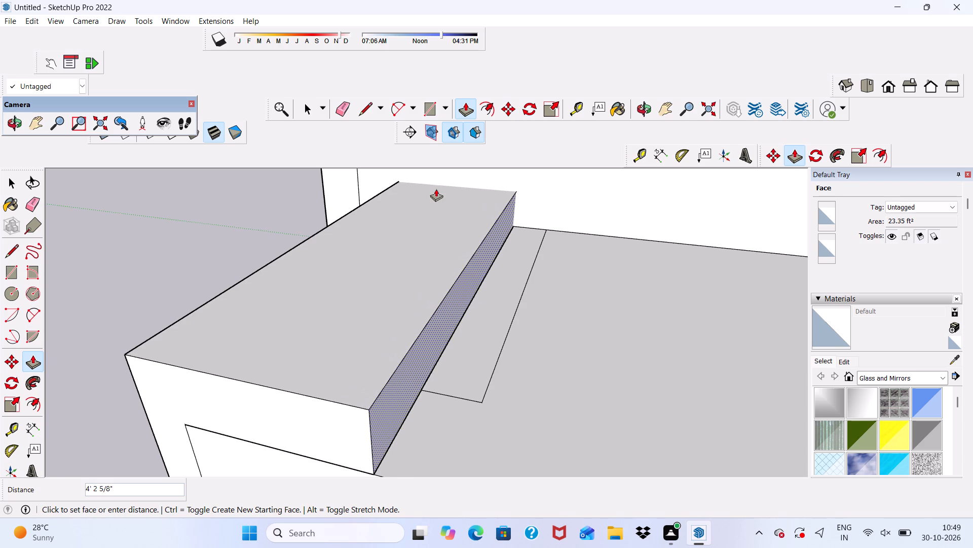
{"action": "left_click", "coordinate": [413, 170]}
Examine the side block's framed recess and deepened top beam from the front and from behind.
{"action": "scroll", "coordinate": [388, 218], "scroll_direction": "down", "scroll_amount": 4}
{"action": "middle_click_drag", "start_coordinate": [368, 306], "coordinate": [806, 254]}
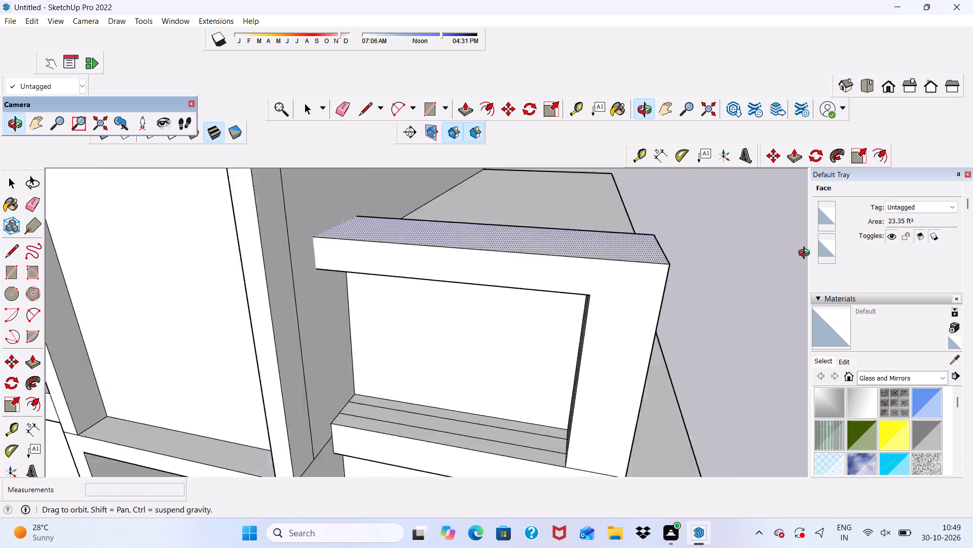
{"action": "middle_click_drag", "start_coordinate": [806, 254], "coordinate": [752, 173]}
{"action": "scroll", "coordinate": [686, 227], "scroll_direction": "up", "scroll_amount": 5}
{"action": "scroll", "coordinate": [415, 257], "scroll_direction": "down", "scroll_amount": 4}
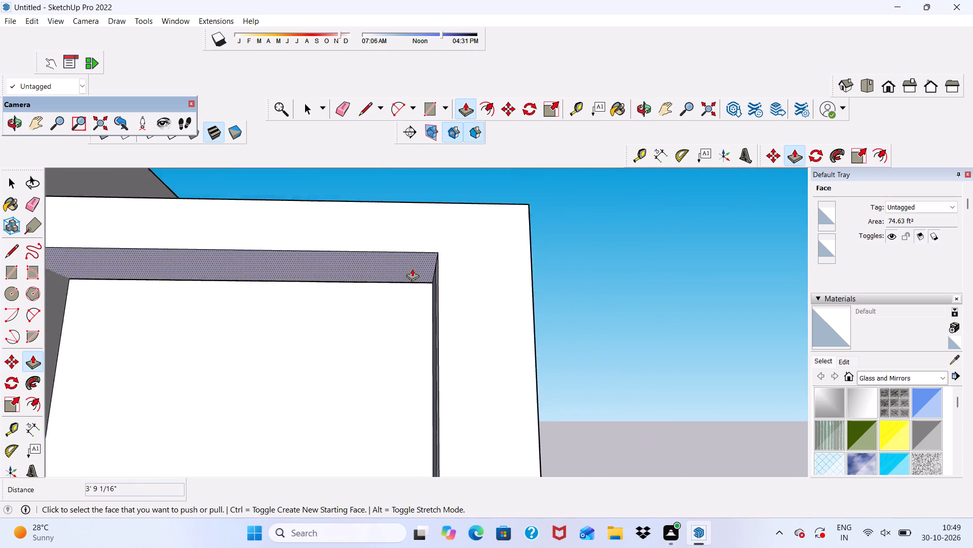
{"action": "scroll", "coordinate": [412, 268], "scroll_direction": "down", "scroll_amount": 2}
{"action": "middle_click_drag", "start_coordinate": [409, 284], "coordinate": [164, 385]}
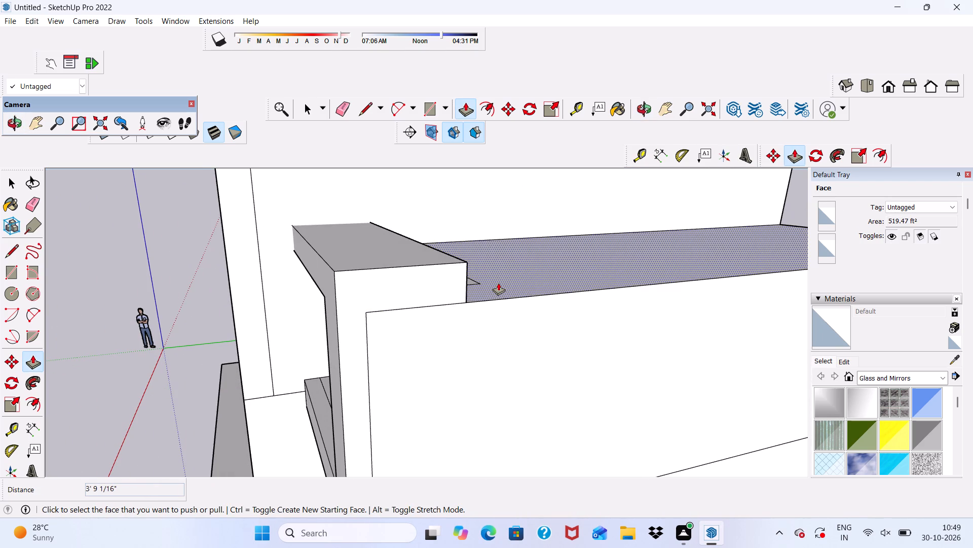
{"action": "scroll", "coordinate": [498, 283], "scroll_direction": "down", "scroll_amount": 3}
{"action": "scroll", "coordinate": [498, 283], "scroll_direction": "up", "scroll_amount": 1}
{"action": "scroll", "coordinate": [498, 283], "scroll_direction": "down", "scroll_amount": 4}
Erase the leftover rectangle outline on the side block's roof behind the deepened top beam.
{"action": "middle_click_drag", "start_coordinate": [495, 291], "coordinate": [350, 370]}
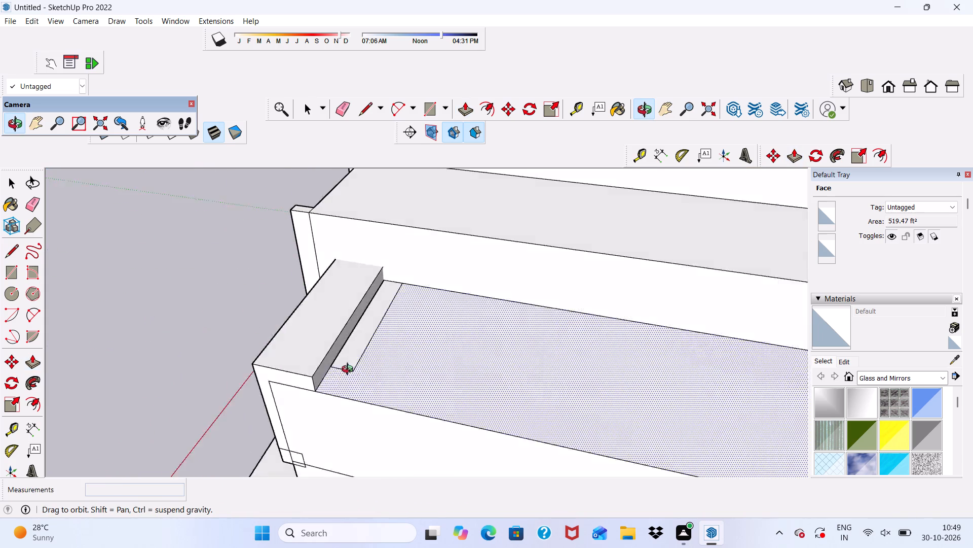
{"action": "middle_click_drag", "start_coordinate": [350, 370], "coordinate": [343, 370]}
{"action": "left_click", "coordinate": [338, 108]}
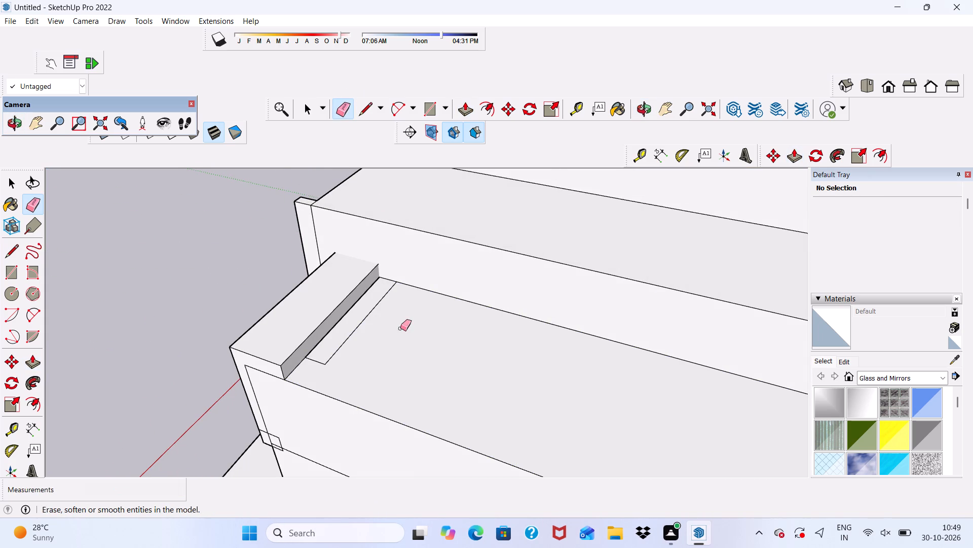
{"action": "scroll", "coordinate": [400, 331], "scroll_direction": "up", "scroll_amount": 8}
{"action": "left_click_drag", "start_coordinate": [228, 394], "coordinate": [295, 378]}
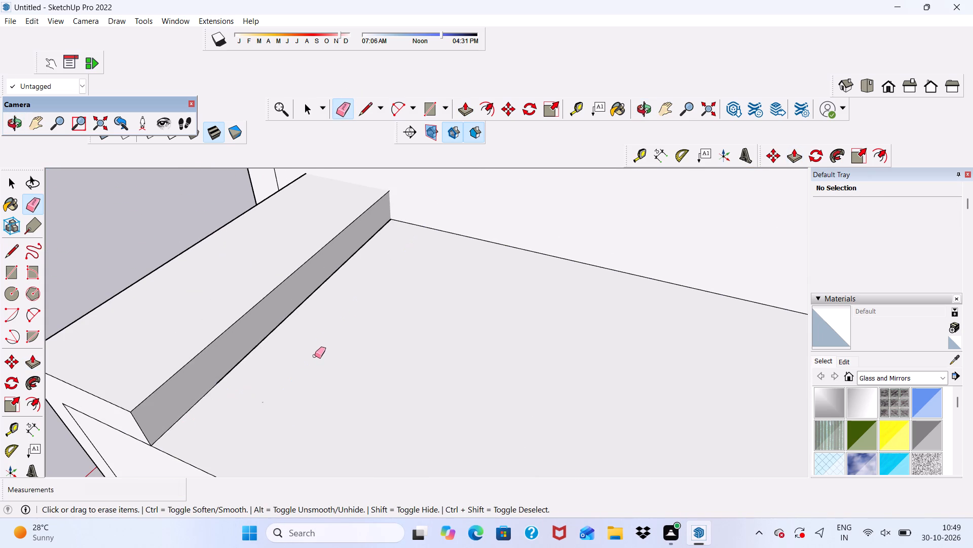
Examine the building's front facade and the side block's recess from below and from above.
{"action": "scroll", "coordinate": [302, 351], "scroll_direction": "down", "scroll_amount": 6}
{"action": "scroll", "coordinate": [221, 397], "scroll_direction": "down", "scroll_amount": 1}
{"action": "middle_click_drag", "start_coordinate": [219, 403], "coordinate": [603, 224]}
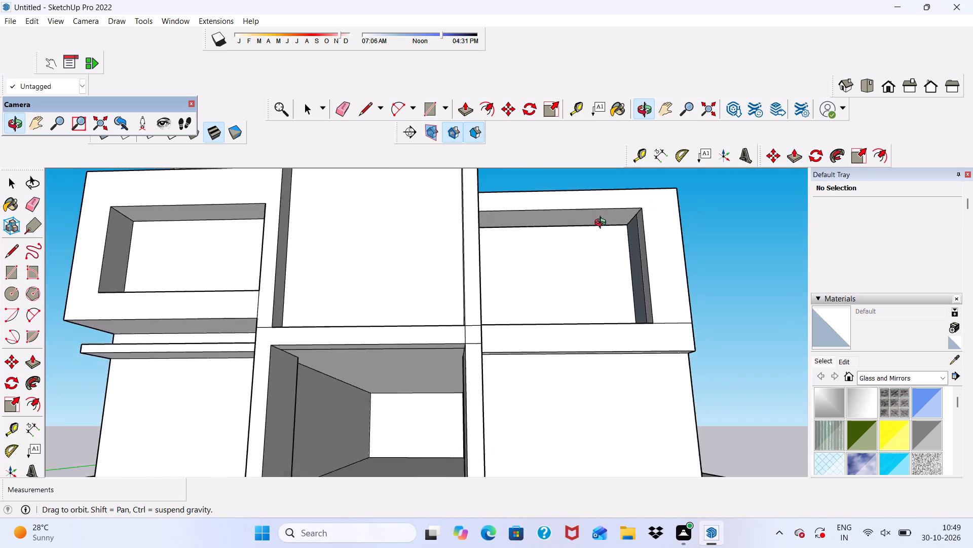
{"action": "middle_click_drag", "start_coordinate": [603, 224], "coordinate": [597, 215]}
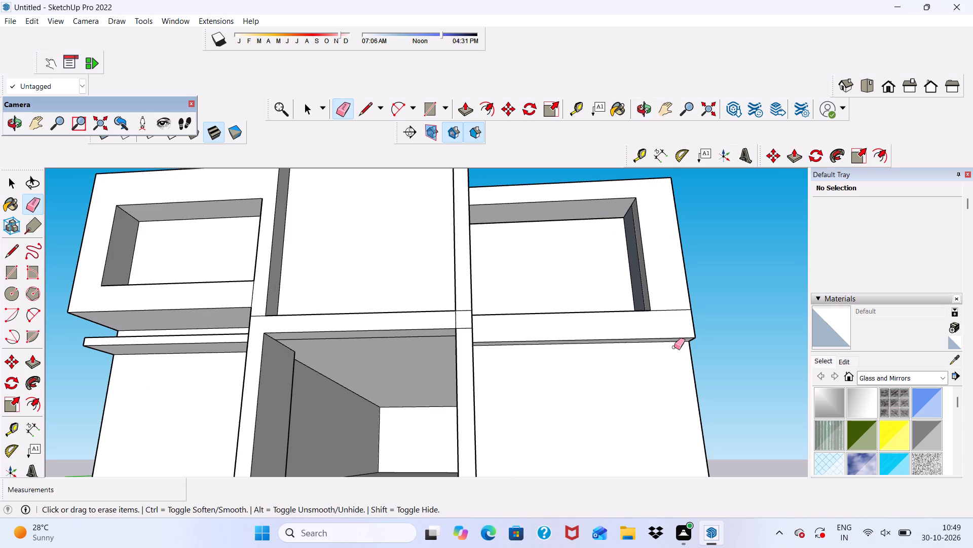
{"action": "scroll", "coordinate": [656, 335], "scroll_direction": "down", "scroll_amount": 8}
{"action": "middle_click_drag", "start_coordinate": [573, 352], "coordinate": [575, 371]}
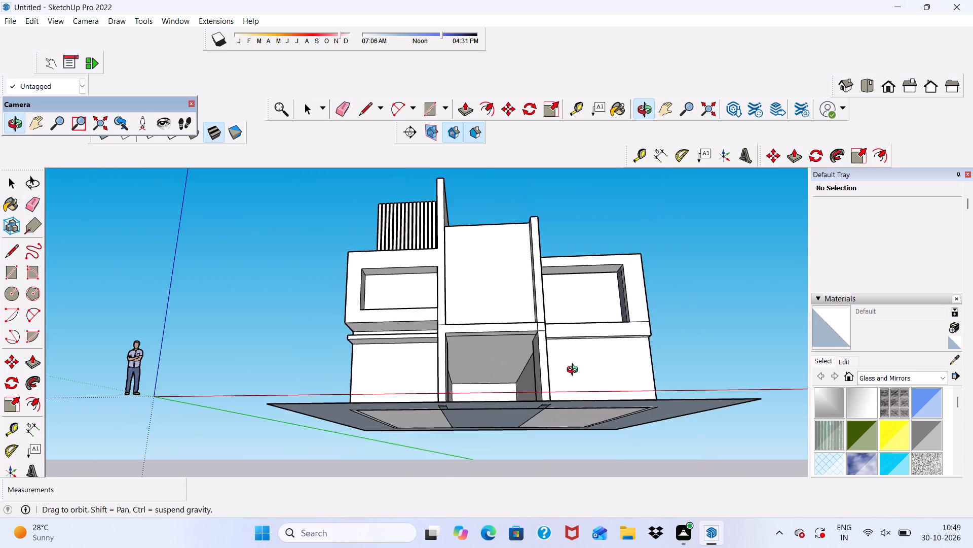
{"action": "middle_click_drag", "start_coordinate": [575, 371], "coordinate": [555, 449]}
{"action": "scroll", "coordinate": [542, 428], "scroll_direction": "up", "scroll_amount": 4}
{"action": "scroll", "coordinate": [570, 360], "scroll_direction": "up", "scroll_amount": 5}
{"action": "scroll", "coordinate": [548, 357], "scroll_direction": "down", "scroll_amount": 4}
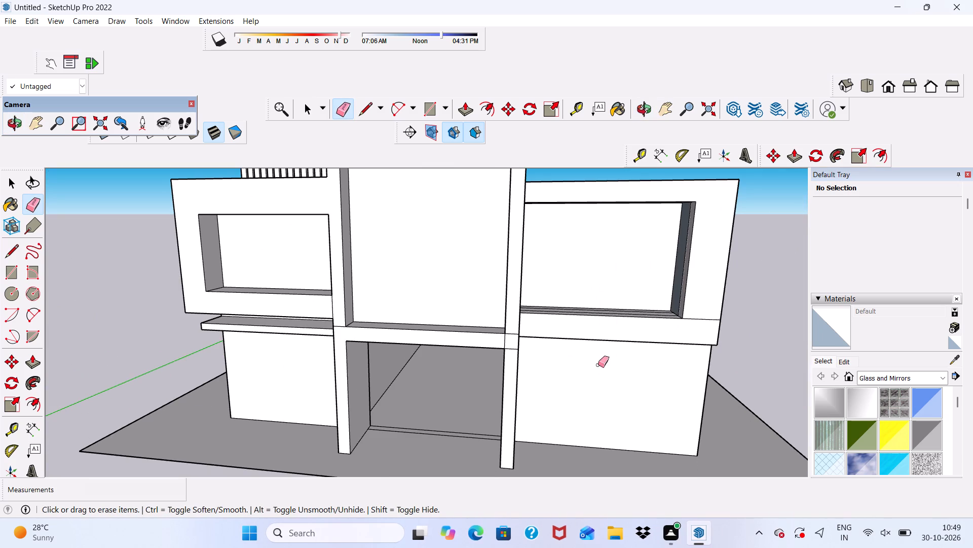
{"action": "middle_click", "coordinate": [596, 371]}
{"action": "scroll", "coordinate": [596, 375], "scroll_direction": "up", "scroll_amount": 1}
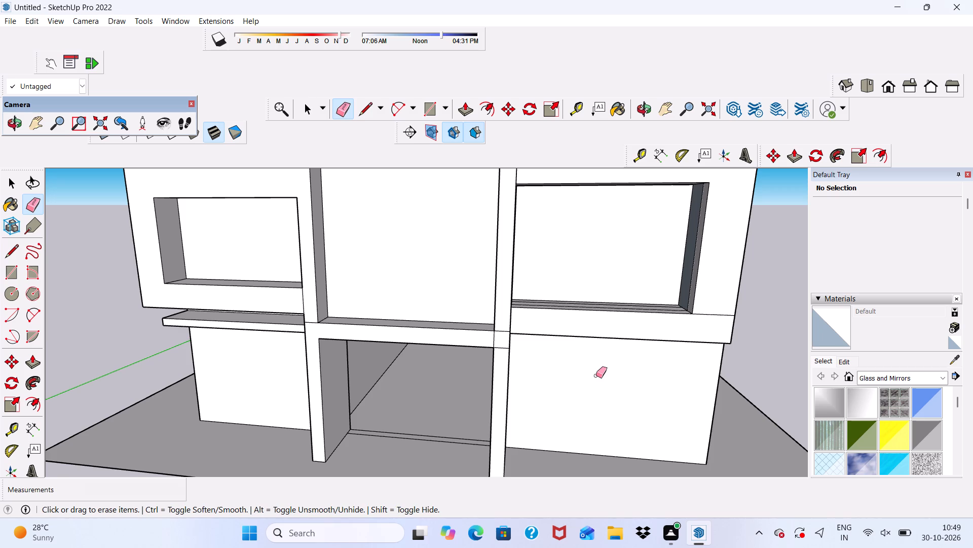
{"action": "scroll", "coordinate": [586, 316], "scroll_direction": "down", "scroll_amount": 1}
{"action": "scroll", "coordinate": [587, 314], "scroll_direction": "up", "scroll_amount": 6}
{"action": "scroll", "coordinate": [587, 314], "scroll_direction": "down", "scroll_amount": 1}
Erase the extra lines running along the sill of the side block's framed recess.
{"action": "middle_click_drag", "start_coordinate": [587, 314], "coordinate": [577, 397]}
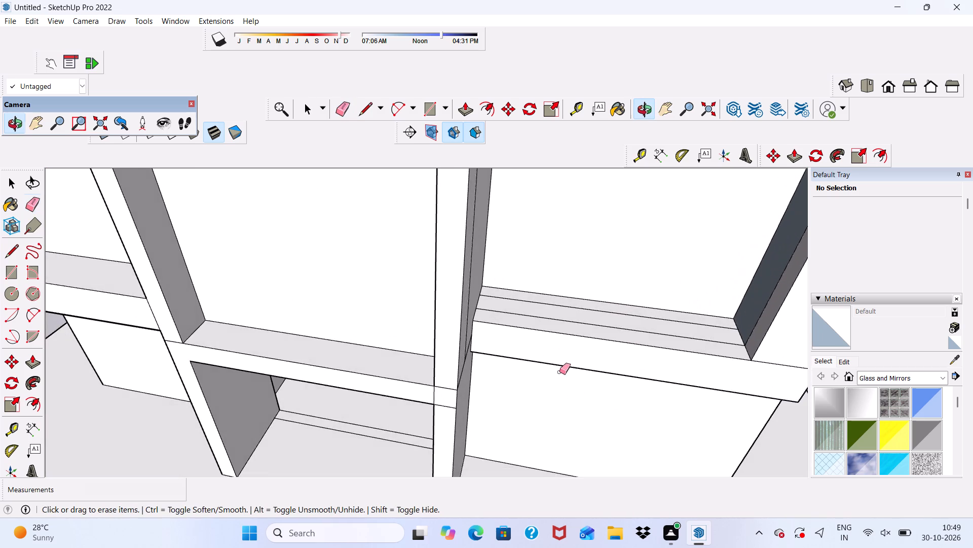
{"action": "scroll", "coordinate": [547, 302], "scroll_direction": "up", "scroll_amount": 5}
{"action": "left_click_drag", "start_coordinate": [547, 302], "coordinate": [545, 330]}
{"action": "scroll", "coordinate": [471, 316], "scroll_direction": "down", "scroll_amount": 12}
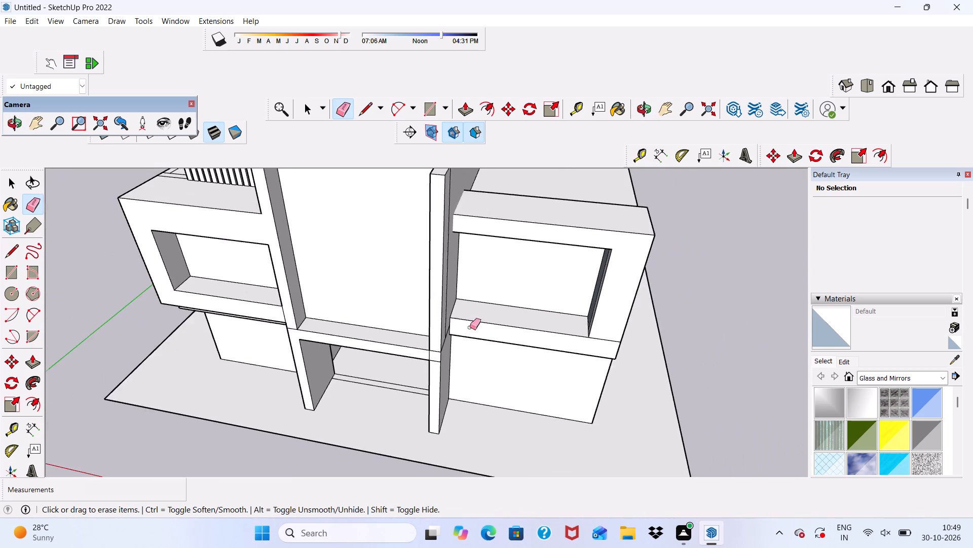
Push/Pull the blue inner side face of the side block's recess by 1' 4 7/16", flush with the corner post's inner face.
{"action": "middle_click_drag", "start_coordinate": [501, 355], "coordinate": [678, 319]}
{"action": "scroll", "coordinate": [511, 143], "scroll_direction": "up", "scroll_amount": 6}
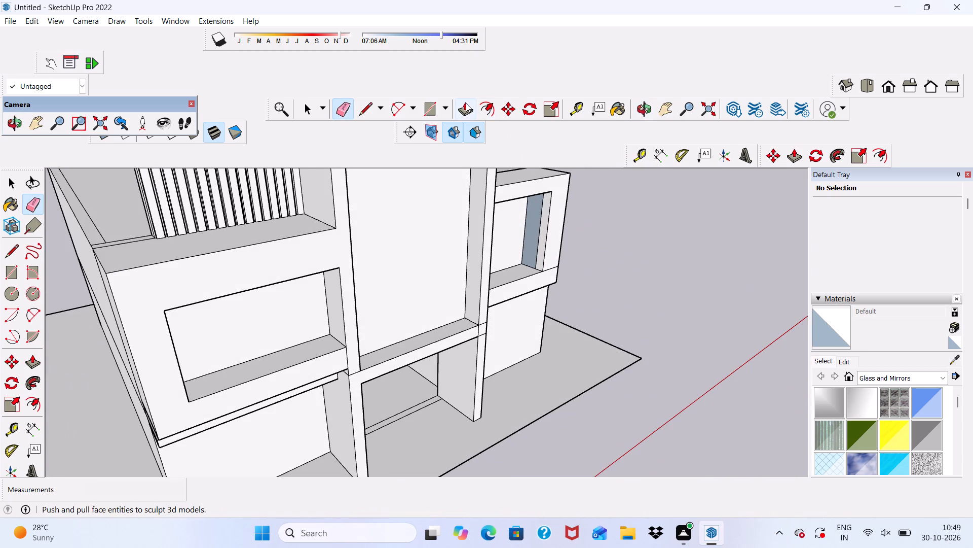
{"action": "left_click", "coordinate": [466, 103]}
{"action": "scroll", "coordinate": [525, 217], "scroll_direction": "up", "scroll_amount": 8}
{"action": "left_click", "coordinate": [548, 216]}
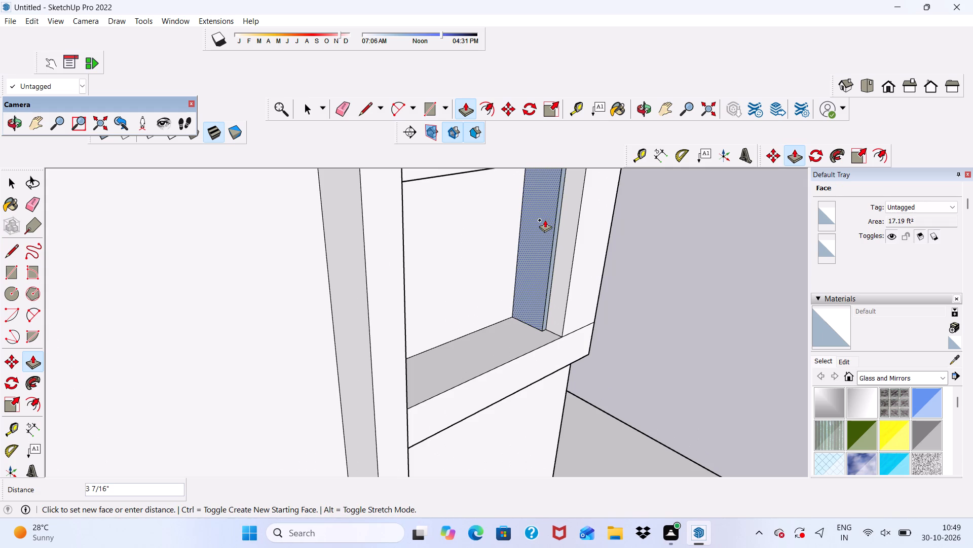
{"action": "scroll", "coordinate": [568, 214], "scroll_direction": "up", "scroll_amount": 5}
{"action": "left_click", "coordinate": [568, 214]}
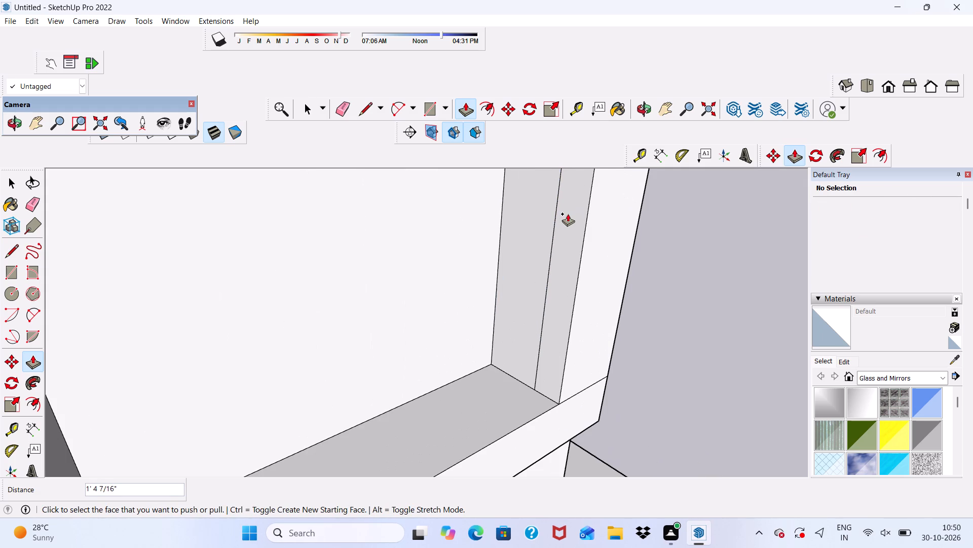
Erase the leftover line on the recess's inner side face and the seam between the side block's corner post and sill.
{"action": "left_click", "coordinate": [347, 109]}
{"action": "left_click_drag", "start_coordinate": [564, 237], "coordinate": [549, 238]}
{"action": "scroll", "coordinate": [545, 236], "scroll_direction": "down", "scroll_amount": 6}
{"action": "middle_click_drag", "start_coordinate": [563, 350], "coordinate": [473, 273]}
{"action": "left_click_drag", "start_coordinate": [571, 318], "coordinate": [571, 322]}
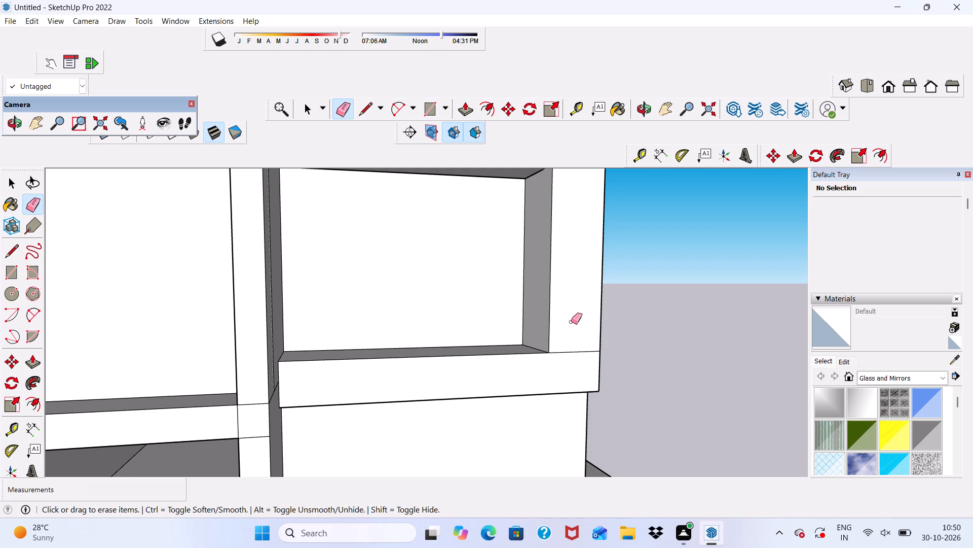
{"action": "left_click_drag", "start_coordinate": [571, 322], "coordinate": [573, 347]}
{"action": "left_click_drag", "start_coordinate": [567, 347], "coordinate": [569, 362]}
Examine the front facade and the side block's framed recess from the front, from below and from above.
{"action": "scroll", "coordinate": [568, 313], "scroll_direction": "down", "scroll_amount": 6}
{"action": "middle_click_drag", "start_coordinate": [598, 350], "coordinate": [510, 273]}
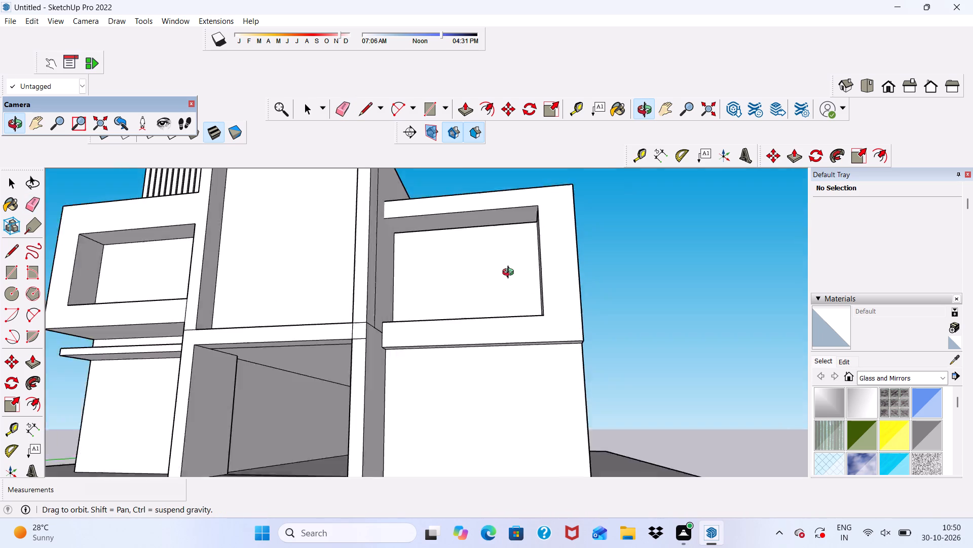
{"action": "middle_click_drag", "start_coordinate": [510, 273], "coordinate": [570, 348]}
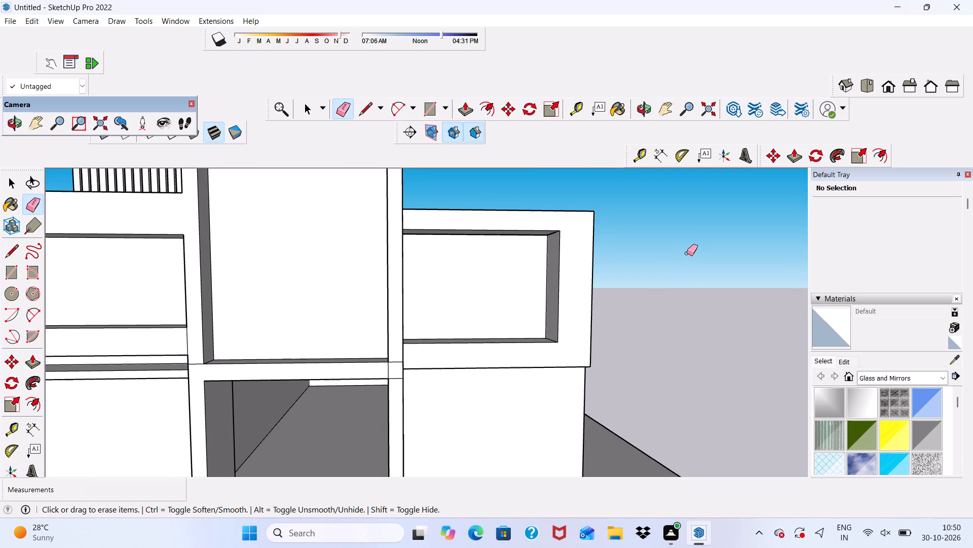
{"action": "key", "text": "space"}
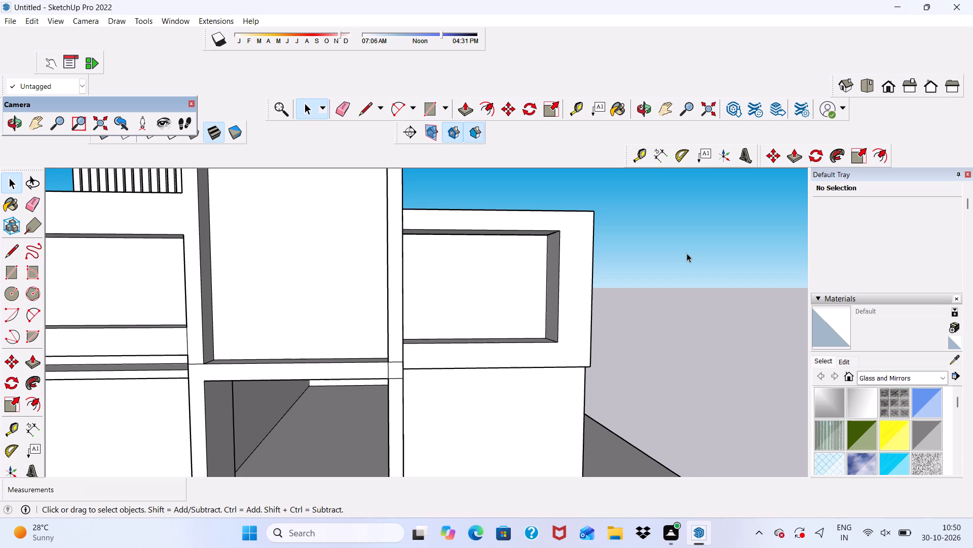
{"action": "scroll", "coordinate": [665, 243], "scroll_direction": "down", "scroll_amount": 6}
{"action": "middle_click_drag", "start_coordinate": [630, 345], "coordinate": [568, 335]}
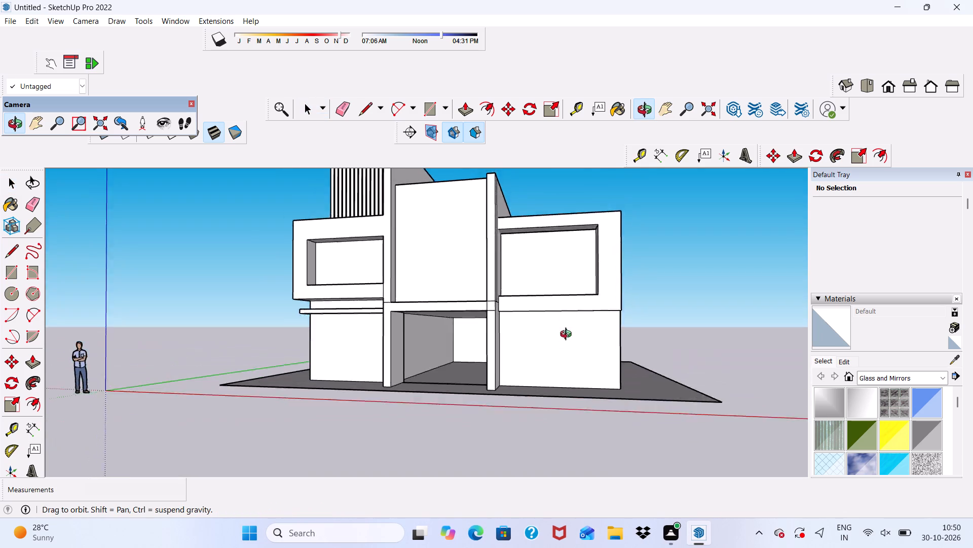
{"action": "middle_click_drag", "start_coordinate": [568, 335], "coordinate": [565, 374]}
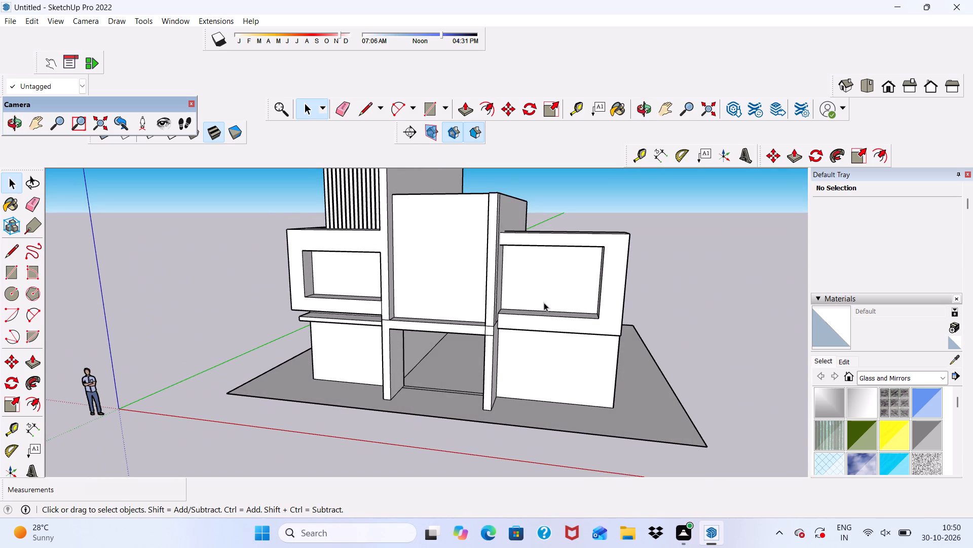
{"action": "scroll", "coordinate": [544, 302], "scroll_direction": "up", "scroll_amount": 3}
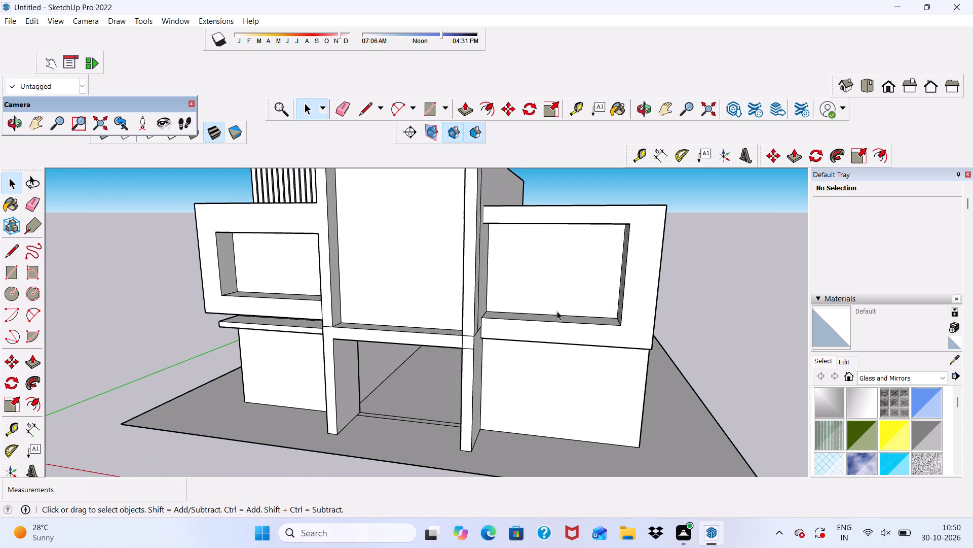
{"action": "middle_click_drag", "start_coordinate": [557, 317], "coordinate": [602, 285]}
{"action": "scroll", "coordinate": [577, 276], "scroll_direction": "up", "scroll_amount": 1}
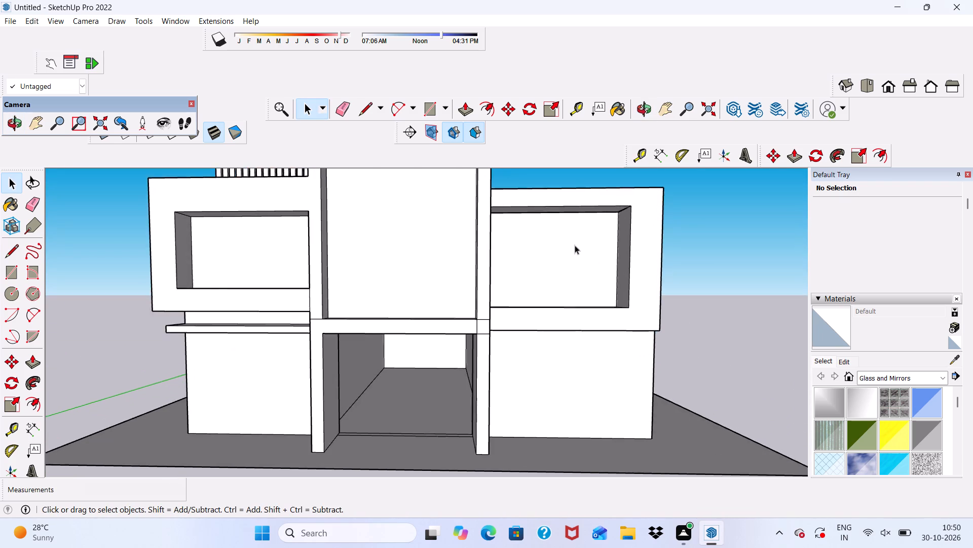
{"action": "scroll", "coordinate": [564, 245], "scroll_direction": "down", "scroll_amount": 6}
{"action": "scroll", "coordinate": [546, 233], "scroll_direction": "up", "scroll_amount": 5}
{"action": "middle_click_drag", "start_coordinate": [555, 244], "coordinate": [561, 201]}
{"action": "scroll", "coordinate": [561, 201], "scroll_direction": "up", "scroll_amount": 4}
{"action": "scroll", "coordinate": [562, 192], "scroll_direction": "down", "scroll_amount": 6}
{"action": "scroll", "coordinate": [602, 208], "scroll_direction": "down", "scroll_amount": 1}
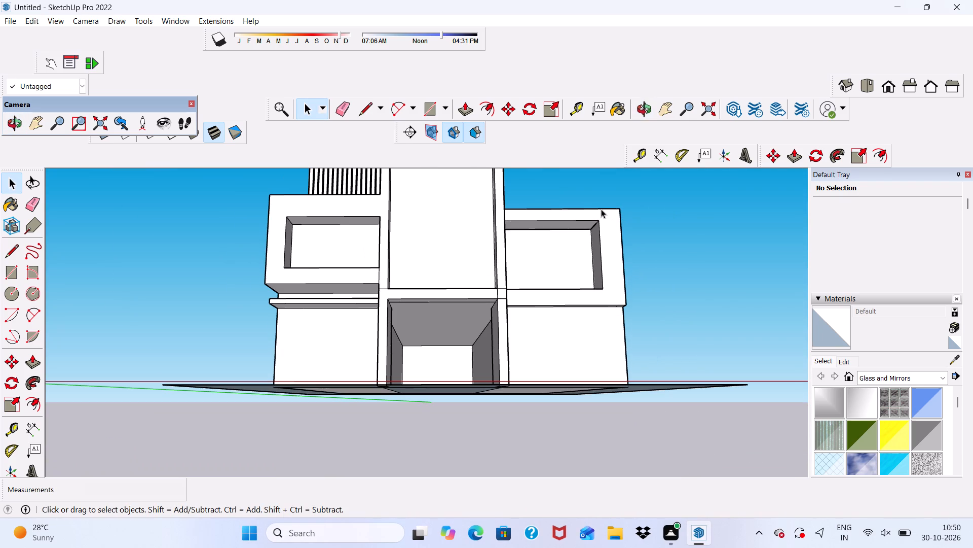
{"action": "scroll", "coordinate": [593, 219], "scroll_direction": "down", "scroll_amount": 3}
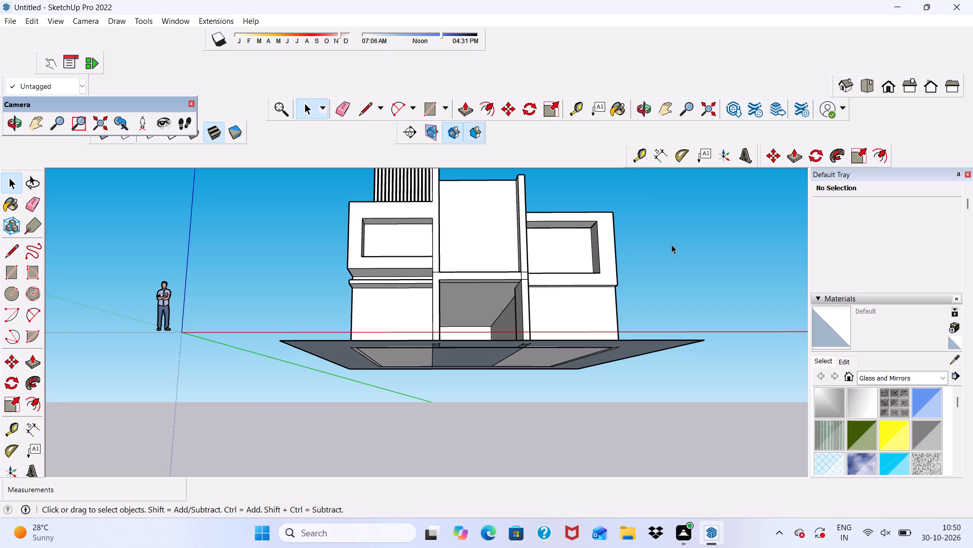
{"action": "scroll", "coordinate": [646, 231], "scroll_direction": "up", "scroll_amount": 4}
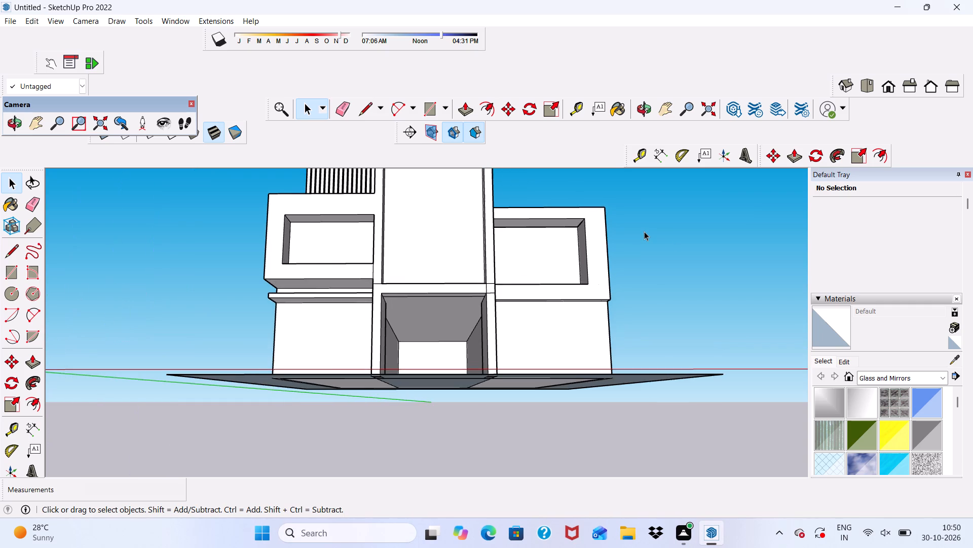
{"action": "scroll", "coordinate": [644, 231], "scroll_direction": "up", "scroll_amount": 6}
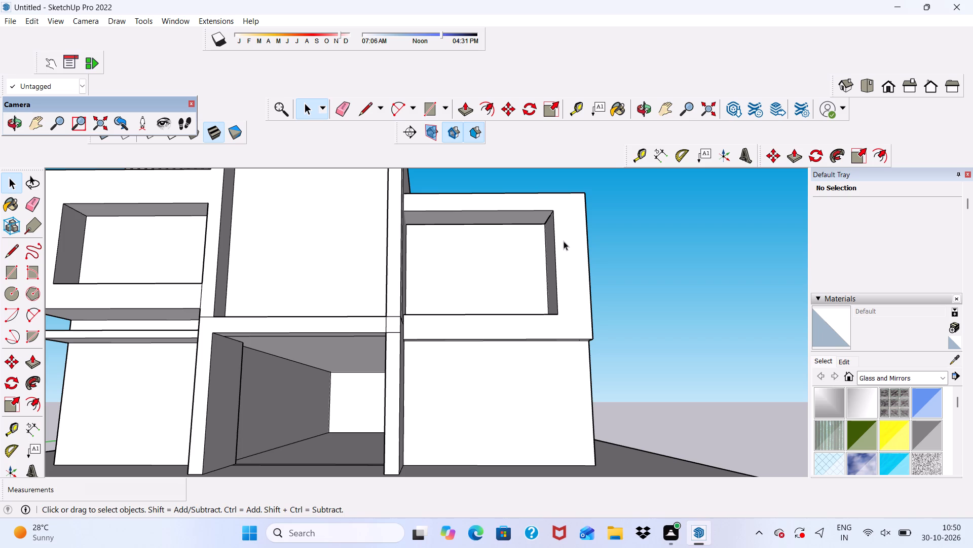
{"action": "scroll", "coordinate": [529, 267], "scroll_direction": "up", "scroll_amount": 2}
{"action": "scroll", "coordinate": [529, 267], "scroll_direction": "down", "scroll_amount": 4}
{"action": "middle_click_drag", "start_coordinate": [530, 295], "coordinate": [540, 435]}
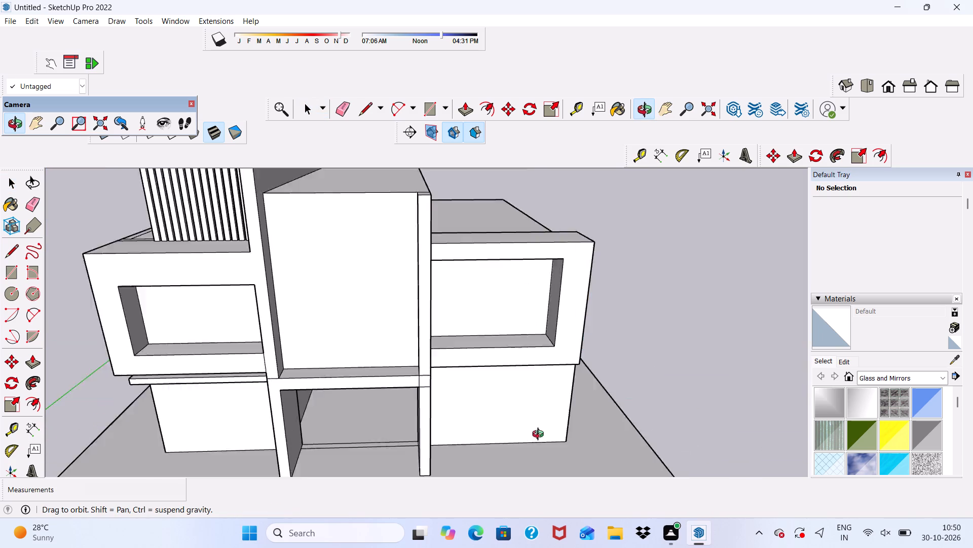
{"action": "middle_click_drag", "start_coordinate": [540, 435], "coordinate": [460, 381]}
{"action": "scroll", "coordinate": [460, 375], "scroll_direction": "up", "scroll_amount": 1}
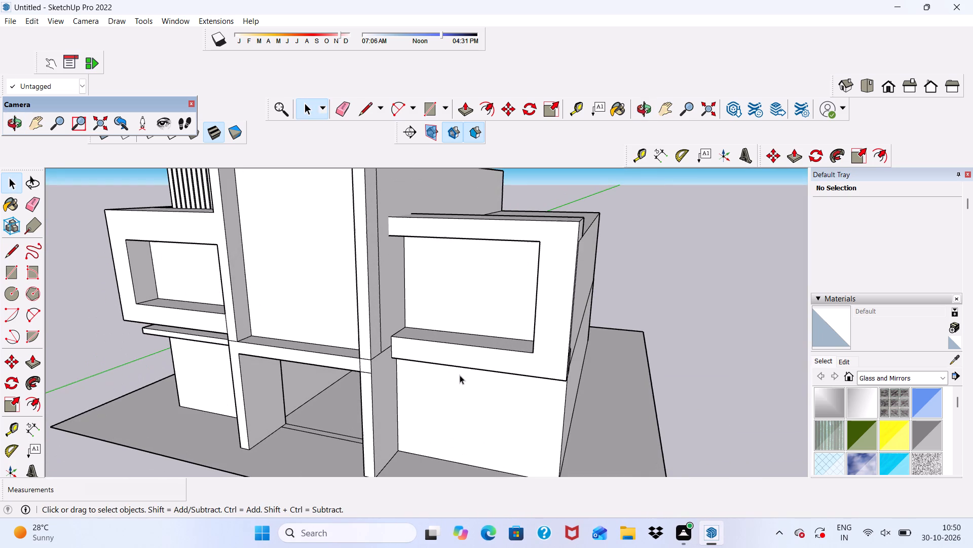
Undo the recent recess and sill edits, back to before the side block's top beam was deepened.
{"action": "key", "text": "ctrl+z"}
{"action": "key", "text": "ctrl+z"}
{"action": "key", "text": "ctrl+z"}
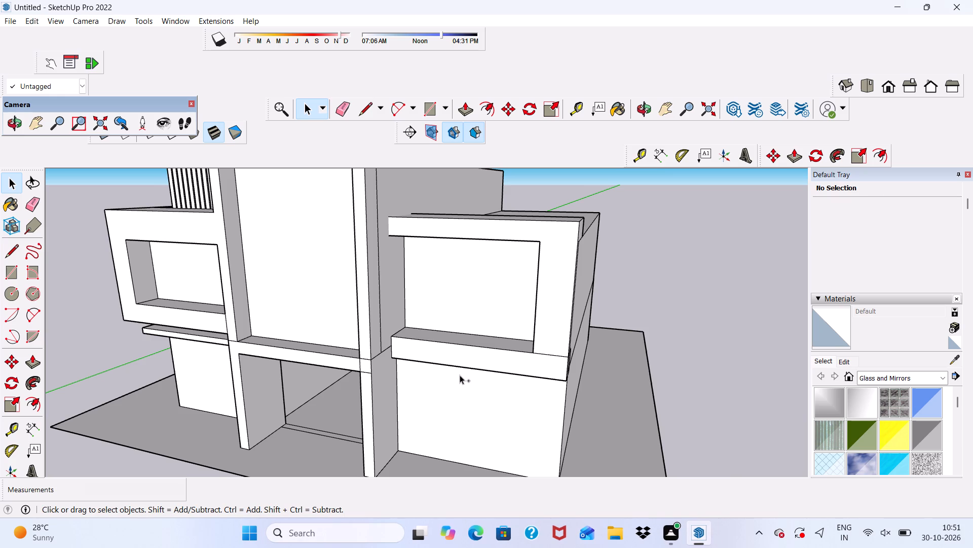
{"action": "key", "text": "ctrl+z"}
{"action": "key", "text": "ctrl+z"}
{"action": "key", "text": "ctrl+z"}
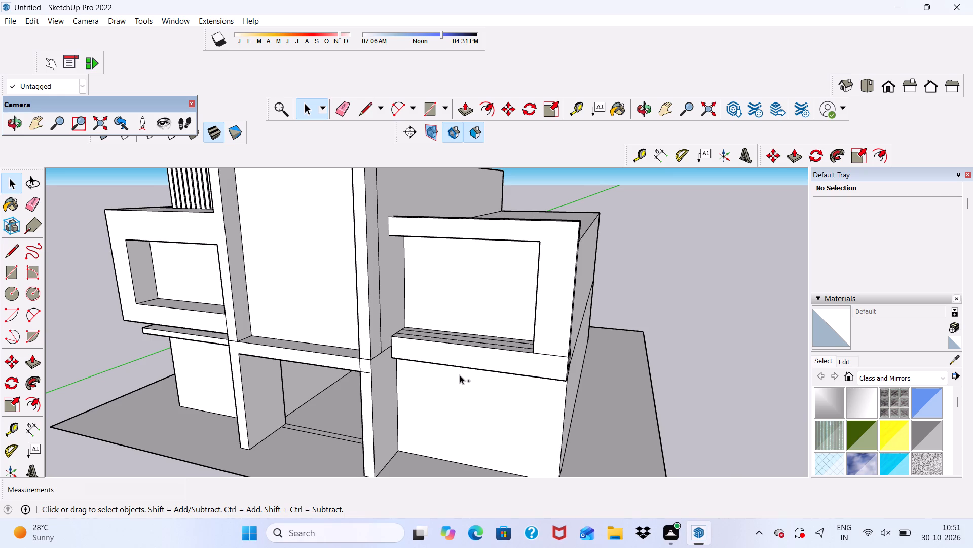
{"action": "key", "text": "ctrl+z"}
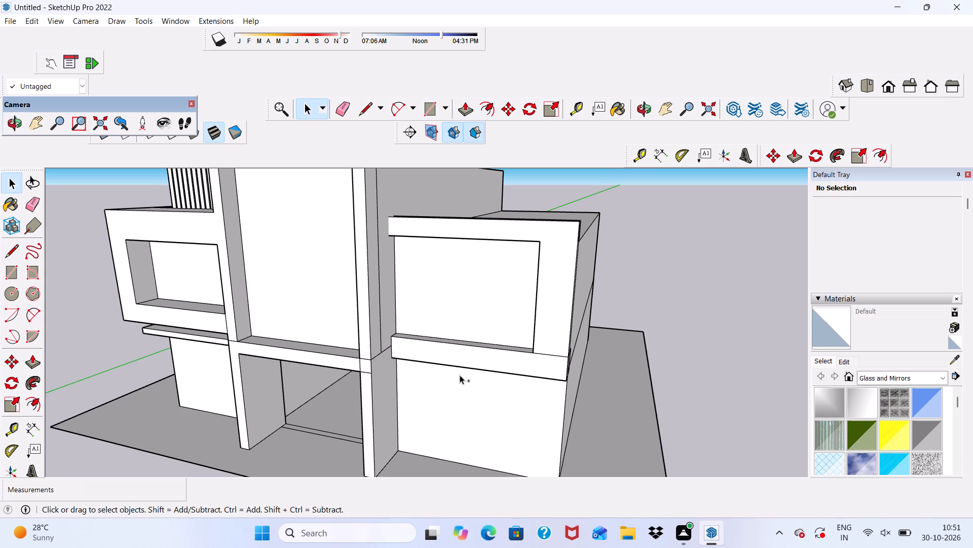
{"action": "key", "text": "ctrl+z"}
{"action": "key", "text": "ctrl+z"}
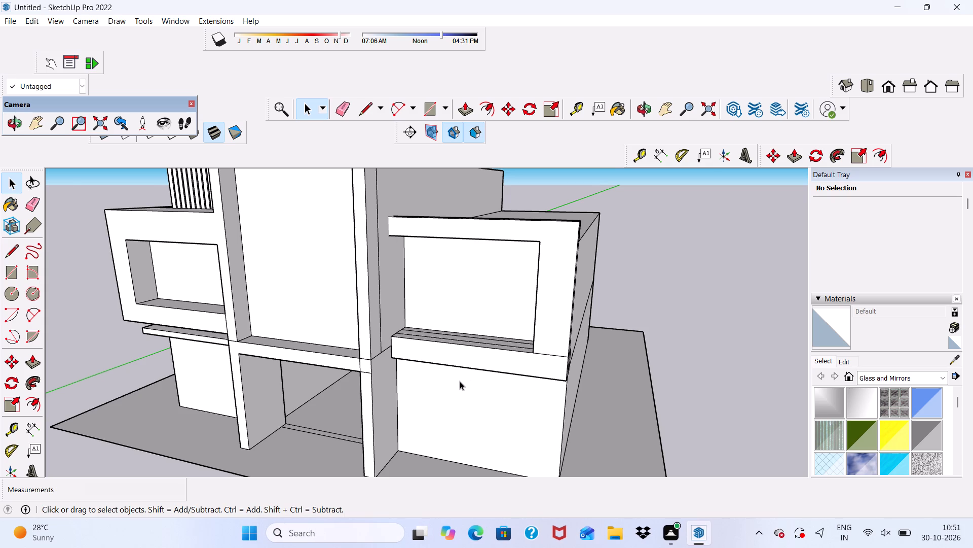
Push/Pull the rear face of the side block's top beam by 2' 1/4", back to the edge of the roof opening.
{"action": "scroll", "coordinate": [489, 345], "scroll_direction": "down", "scroll_amount": 6}
{"action": "middle_click_drag", "start_coordinate": [490, 344], "coordinate": [520, 244]}
{"action": "scroll", "coordinate": [492, 273], "scroll_direction": "up", "scroll_amount": 6}
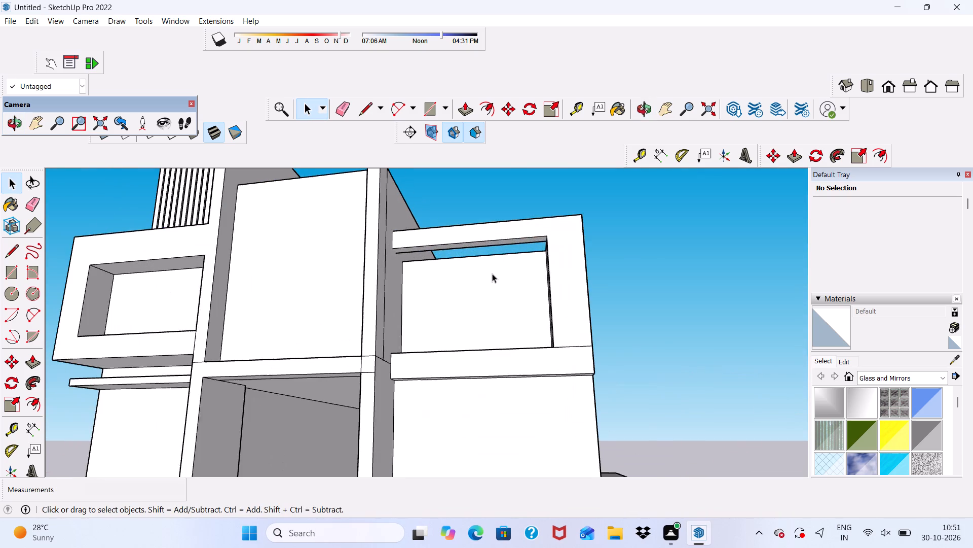
{"action": "scroll", "coordinate": [487, 273], "scroll_direction": "down", "scroll_amount": 1}
{"action": "middle_click_drag", "start_coordinate": [487, 273], "coordinate": [493, 333]}
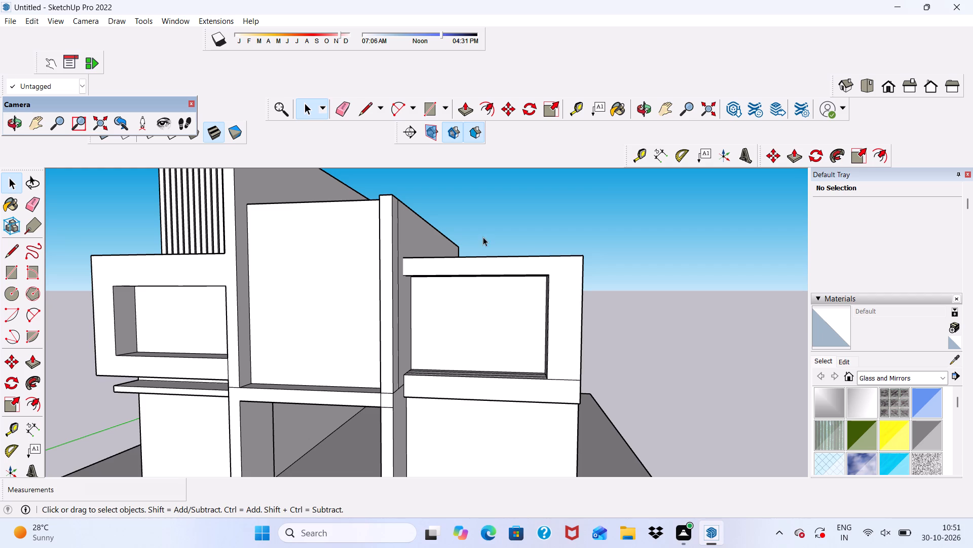
{"action": "scroll", "coordinate": [461, 260], "scroll_direction": "up", "scroll_amount": 5}
{"action": "left_click", "coordinate": [446, 275]}
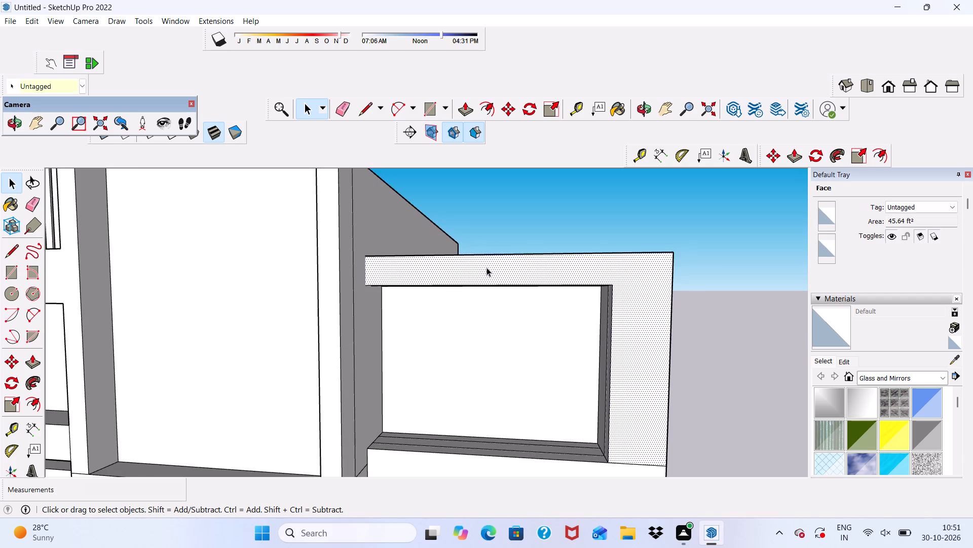
{"action": "scroll", "coordinate": [486, 267], "scroll_direction": "down", "scroll_amount": 4}
{"action": "middle_click_drag", "start_coordinate": [486, 267], "coordinate": [306, 412]}
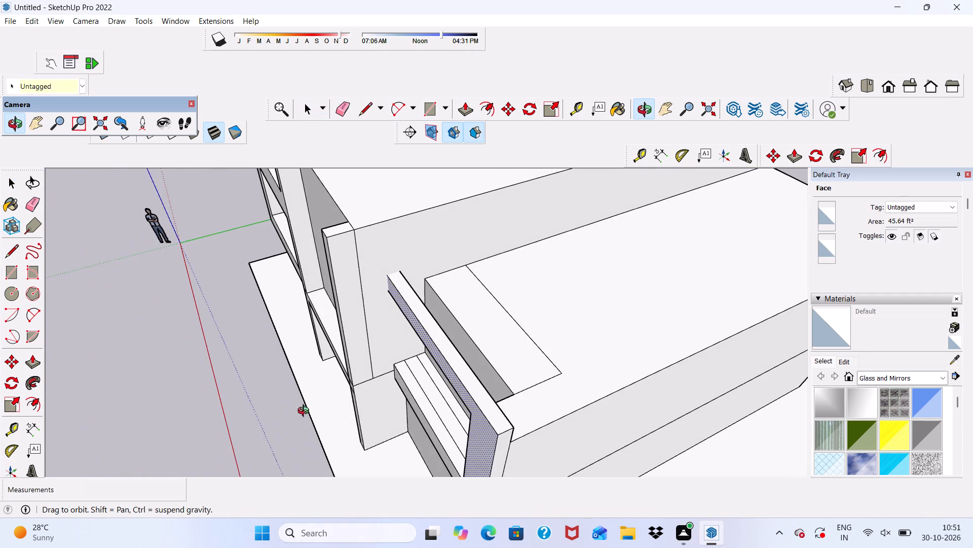
{"action": "middle_click_drag", "start_coordinate": [306, 412], "coordinate": [305, 412]}
{"action": "scroll", "coordinate": [399, 308], "scroll_direction": "up", "scroll_amount": 5}
{"action": "scroll", "coordinate": [455, 266], "scroll_direction": "down", "scroll_amount": 1}
{"action": "middle_click_drag", "start_coordinate": [458, 279], "coordinate": [448, 277]}
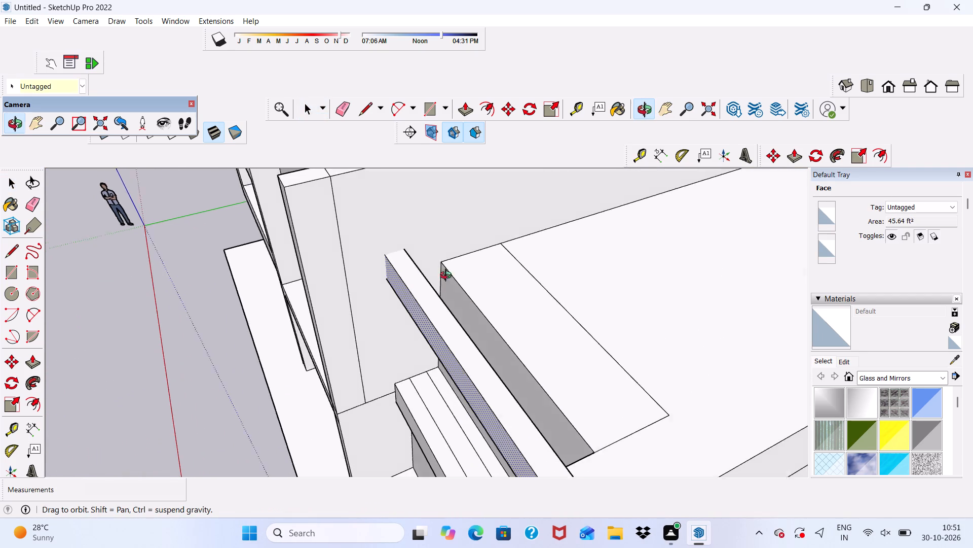
{"action": "middle_click_drag", "start_coordinate": [448, 277], "coordinate": [316, 238]}
{"action": "scroll", "coordinate": [234, 316], "scroll_direction": "up", "scroll_amount": 4}
{"action": "left_click", "coordinate": [232, 312]}
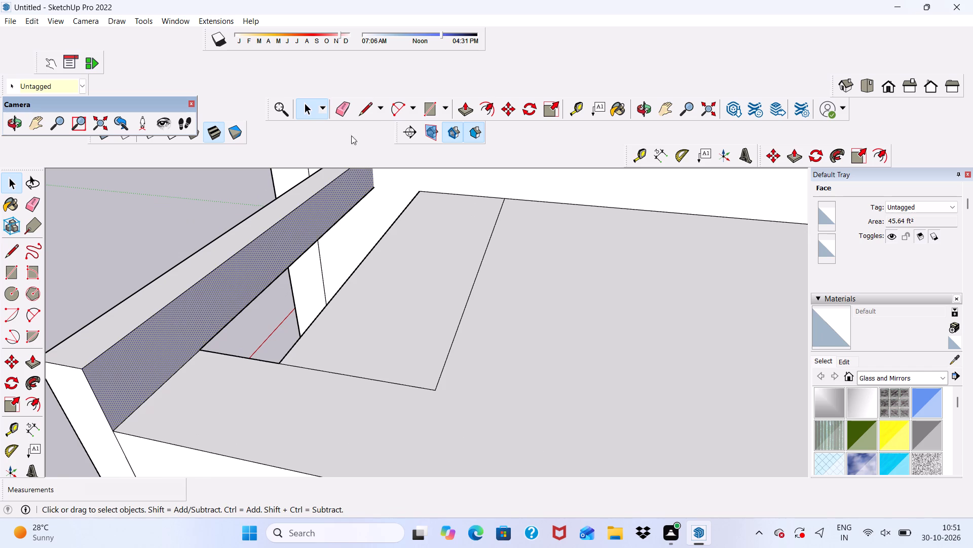
{"action": "left_click", "coordinate": [462, 108]}
{"action": "left_click", "coordinate": [222, 286]}
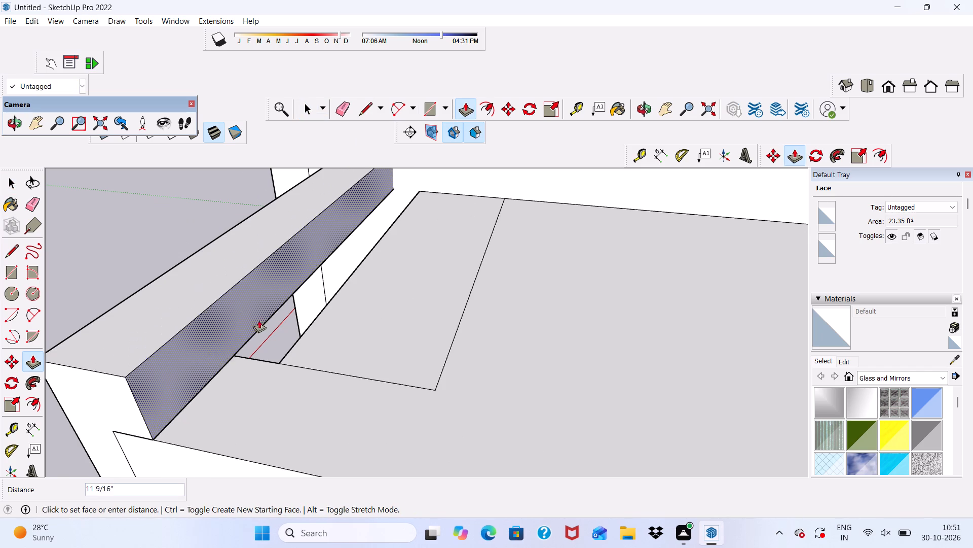
{"action": "left_click", "coordinate": [282, 359]}
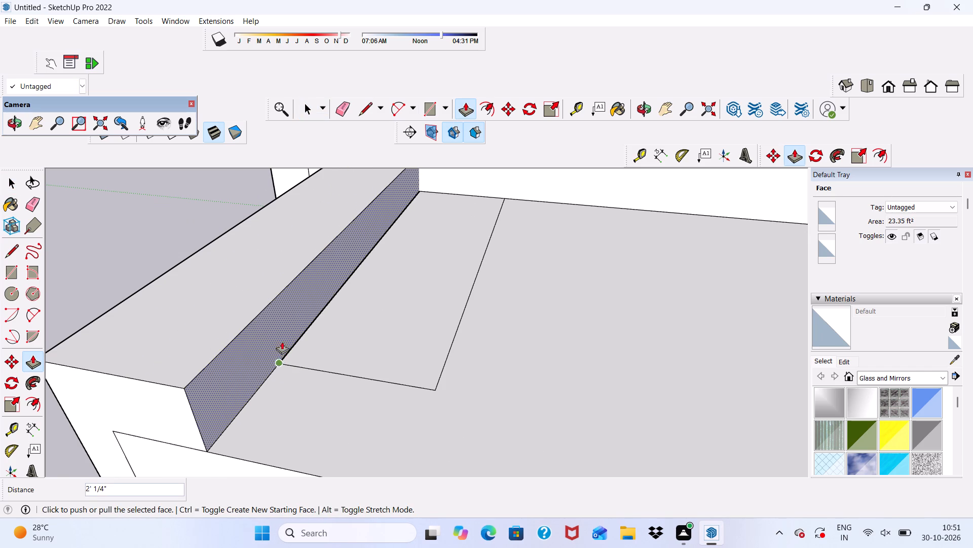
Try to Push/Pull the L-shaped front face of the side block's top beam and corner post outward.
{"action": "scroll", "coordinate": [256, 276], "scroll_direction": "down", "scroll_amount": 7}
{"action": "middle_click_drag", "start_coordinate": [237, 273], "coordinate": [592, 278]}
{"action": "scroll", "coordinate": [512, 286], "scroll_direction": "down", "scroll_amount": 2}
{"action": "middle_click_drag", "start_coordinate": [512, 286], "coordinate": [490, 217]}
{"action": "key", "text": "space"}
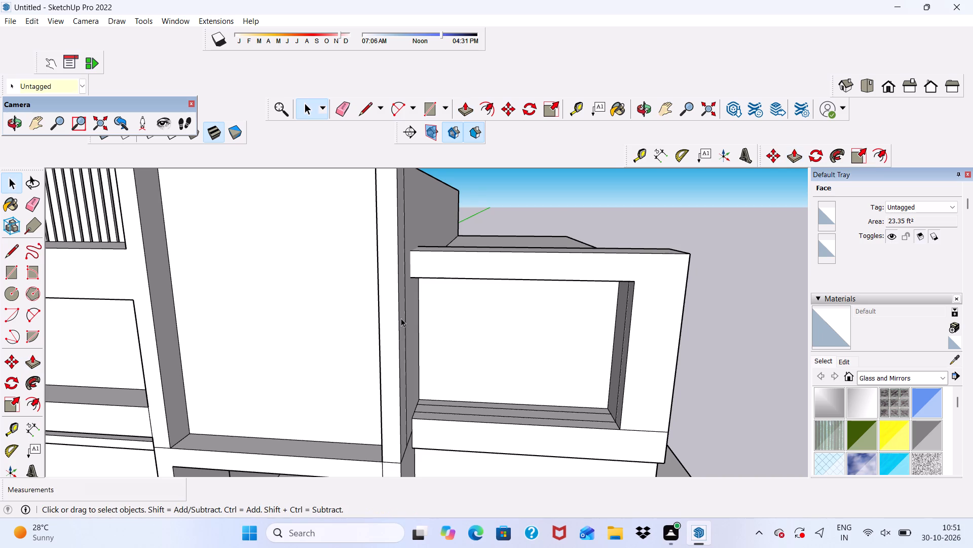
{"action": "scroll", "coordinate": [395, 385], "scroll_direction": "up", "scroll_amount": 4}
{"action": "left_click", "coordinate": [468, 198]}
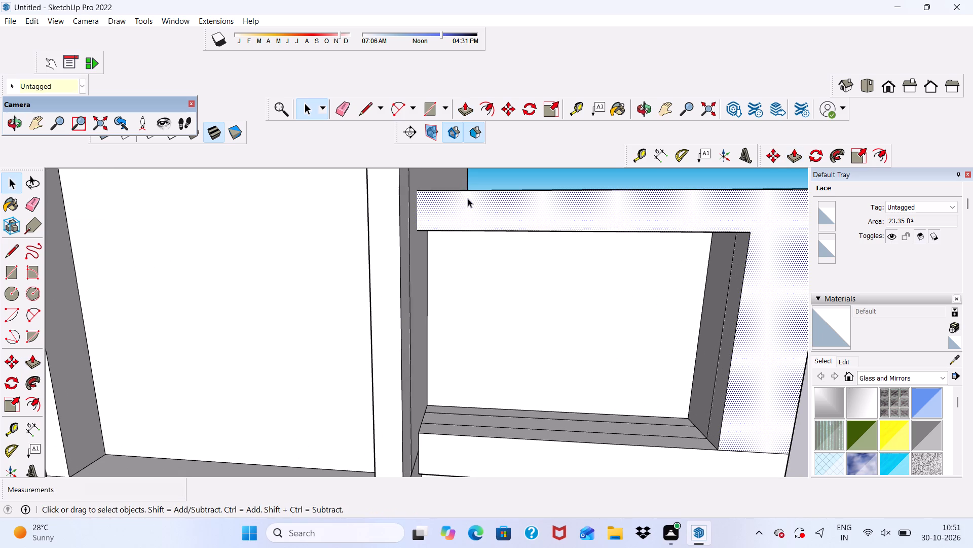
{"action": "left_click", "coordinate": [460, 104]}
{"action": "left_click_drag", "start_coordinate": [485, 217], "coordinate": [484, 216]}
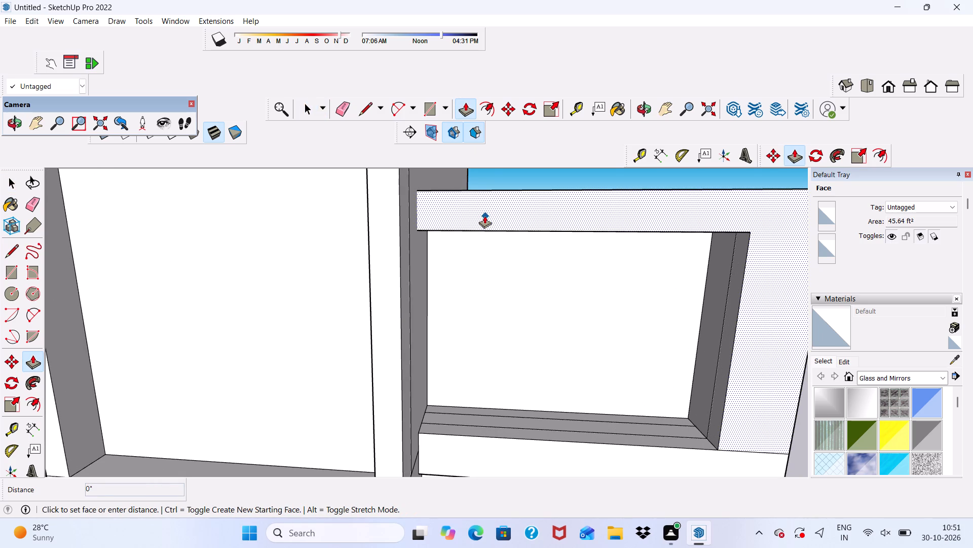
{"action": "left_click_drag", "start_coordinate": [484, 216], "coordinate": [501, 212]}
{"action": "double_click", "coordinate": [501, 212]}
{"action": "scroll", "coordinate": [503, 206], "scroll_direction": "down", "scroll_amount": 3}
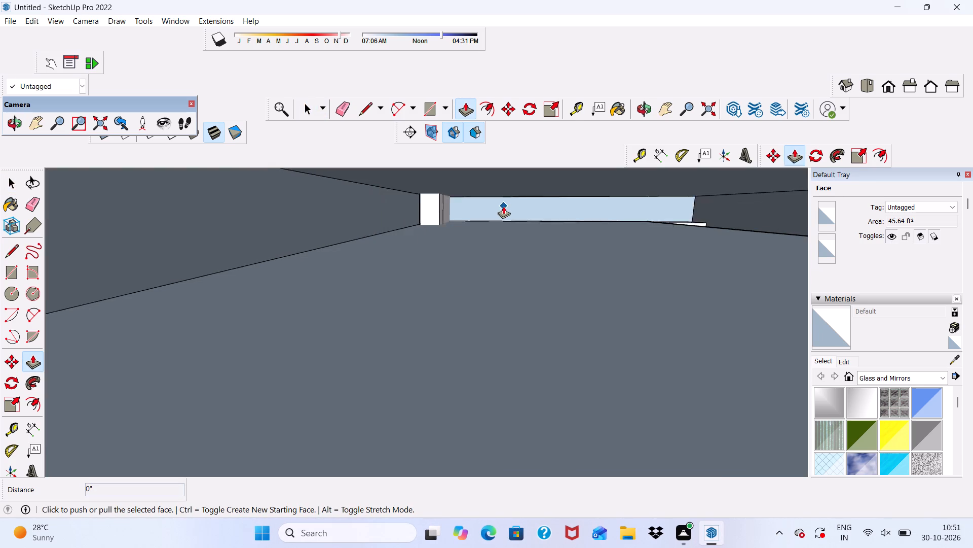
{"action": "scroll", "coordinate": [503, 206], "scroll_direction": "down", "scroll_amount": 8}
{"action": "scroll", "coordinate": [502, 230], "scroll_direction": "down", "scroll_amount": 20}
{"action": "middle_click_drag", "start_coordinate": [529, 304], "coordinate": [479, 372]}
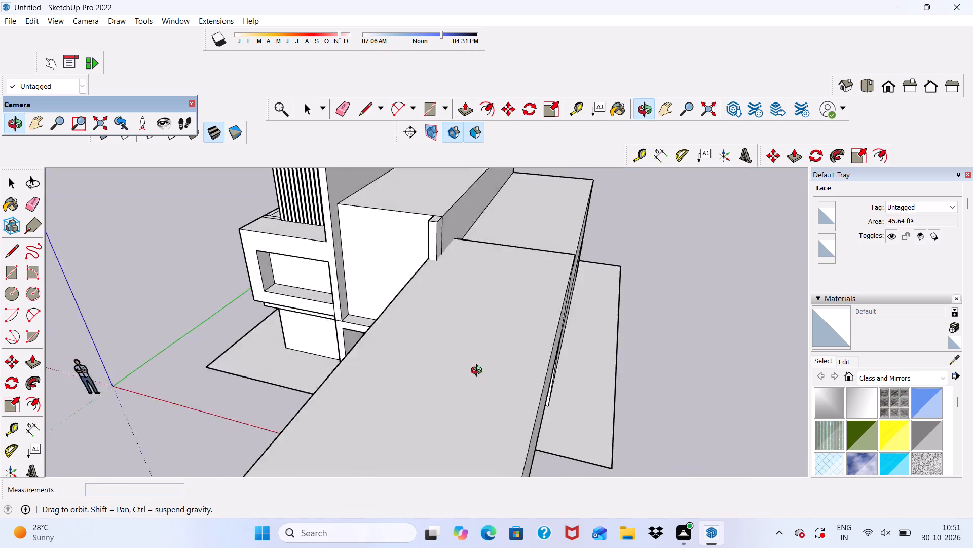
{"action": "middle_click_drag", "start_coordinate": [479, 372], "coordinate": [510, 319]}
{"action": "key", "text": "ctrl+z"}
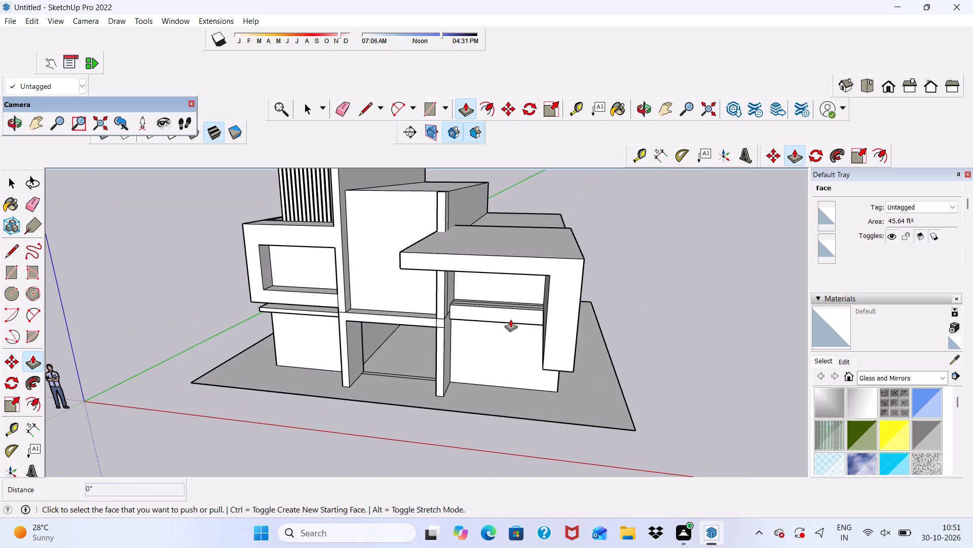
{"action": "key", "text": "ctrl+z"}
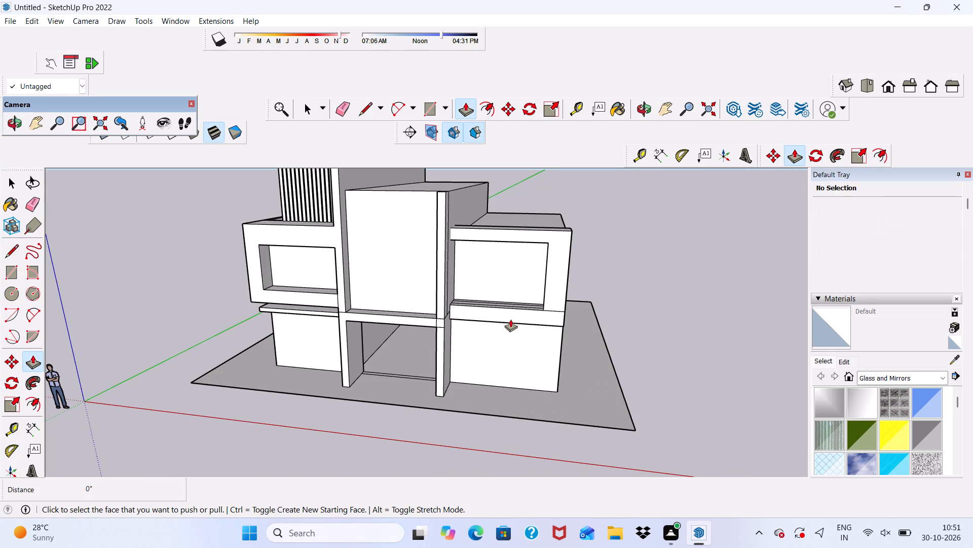
Push/Pull the L-shaped front face of the side block's top beam and corner post inward by 1'.
{"action": "scroll", "coordinate": [557, 204], "scroll_direction": "up", "scroll_amount": 3}
{"action": "scroll", "coordinate": [518, 275], "scroll_direction": "down", "scroll_amount": 1}
{"action": "middle_click_drag", "start_coordinate": [518, 275], "coordinate": [504, 352]}
{"action": "scroll", "coordinate": [483, 317], "scroll_direction": "up", "scroll_amount": 7}
{"action": "left_click_drag", "start_coordinate": [484, 302], "coordinate": [490, 289]}
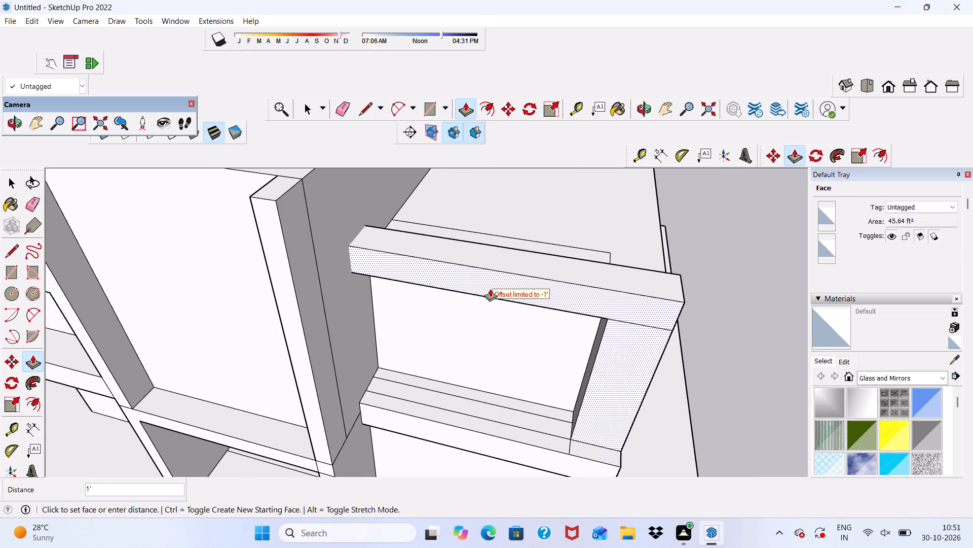
{"action": "left_click_drag", "start_coordinate": [490, 289], "coordinate": [493, 284]}
{"action": "scroll", "coordinate": [472, 285], "scroll_direction": "down", "scroll_amount": 4}
{"action": "middle_click_drag", "start_coordinate": [471, 292], "coordinate": [486, 264]}
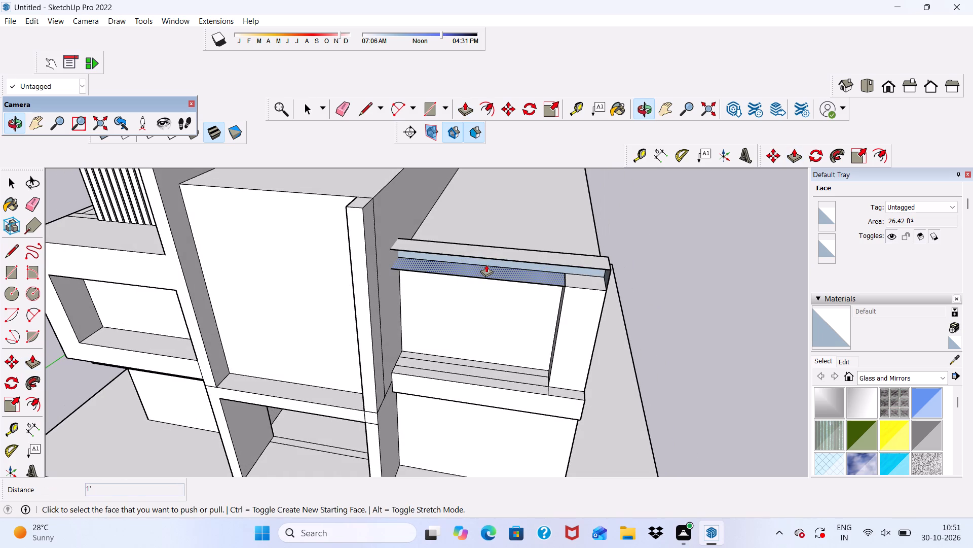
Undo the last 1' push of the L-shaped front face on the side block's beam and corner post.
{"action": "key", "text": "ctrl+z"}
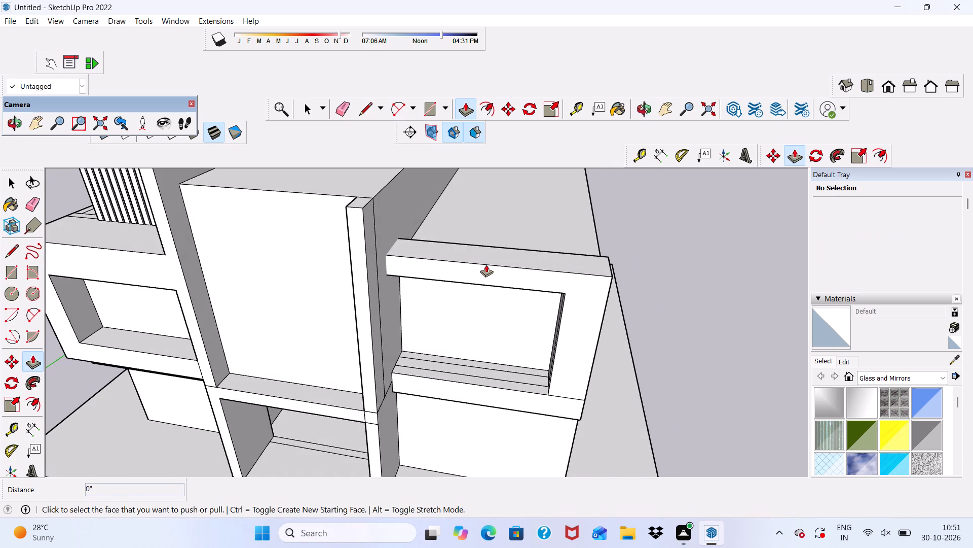
Erase the extra vertical edge on the inner jamb of the side block's recess.
{"action": "scroll", "coordinate": [489, 275], "scroll_direction": "down", "scroll_amount": 4}
{"action": "middle_click_drag", "start_coordinate": [519, 329], "coordinate": [577, 205]}
{"action": "scroll", "coordinate": [577, 205], "scroll_direction": "up", "scroll_amount": 3}
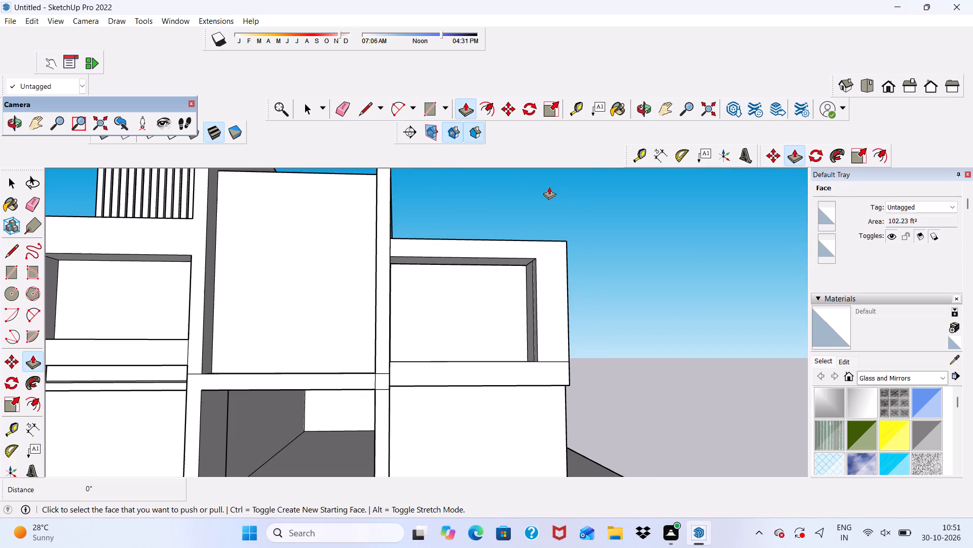
{"action": "left_click", "coordinate": [339, 107]}
{"action": "scroll", "coordinate": [481, 313], "scroll_direction": "up", "scroll_amount": 4}
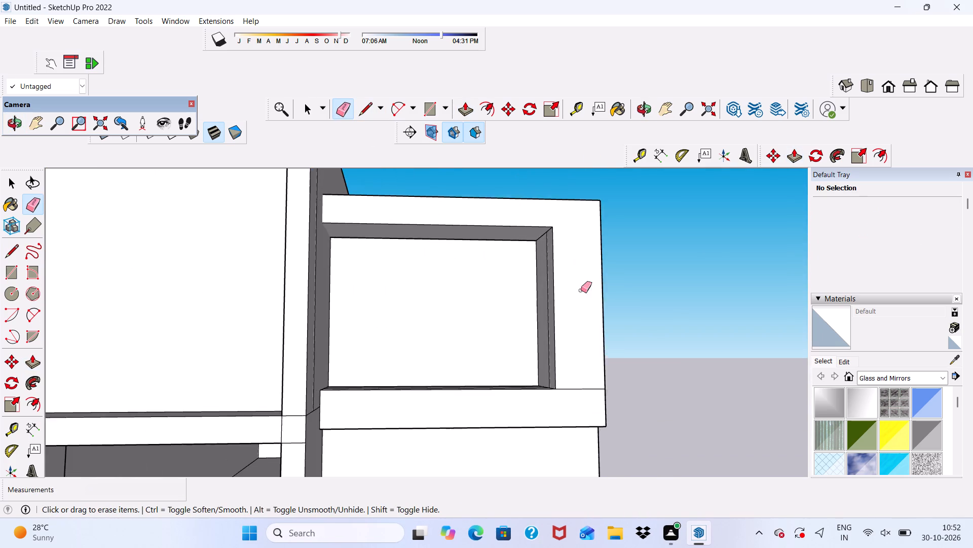
{"action": "scroll", "coordinate": [581, 290], "scroll_direction": "up", "scroll_amount": 4}
{"action": "scroll", "coordinate": [516, 301], "scroll_direction": "up", "scroll_amount": 2}
{"action": "scroll", "coordinate": [517, 301], "scroll_direction": "down", "scroll_amount": 1}
{"action": "middle_click_drag", "start_coordinate": [517, 301], "coordinate": [570, 328]}
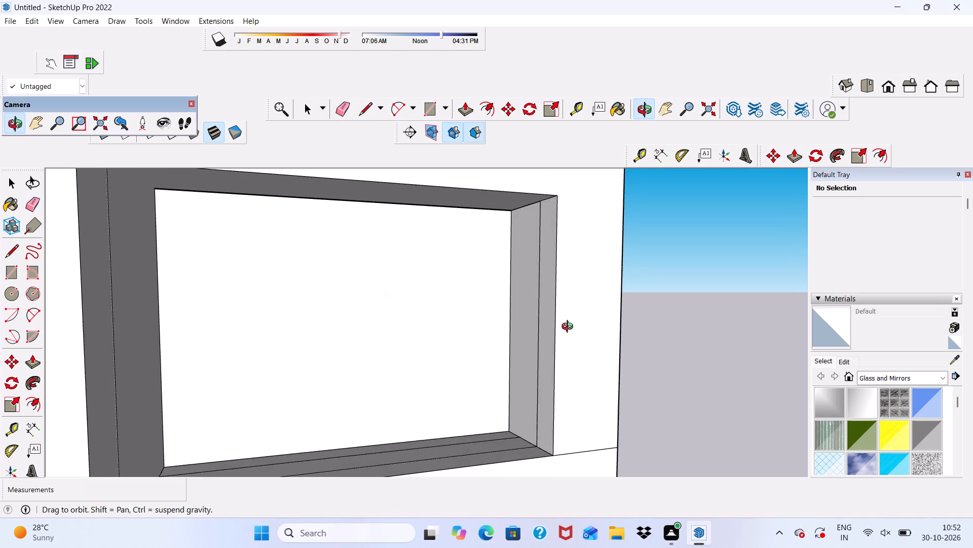
{"action": "middle_click_drag", "start_coordinate": [570, 328], "coordinate": [570, 328]}
{"action": "scroll", "coordinate": [570, 328], "scroll_direction": "up", "scroll_amount": 5}
{"action": "scroll", "coordinate": [523, 322], "scroll_direction": "up", "scroll_amount": 4}
{"action": "left_click_drag", "start_coordinate": [523, 322], "coordinate": [492, 337]}
Push/Pull the L-shaped front face of the side block's top beam and corner post inward by 1'.
{"action": "scroll", "coordinate": [537, 300], "scroll_direction": "down", "scroll_amount": 6}
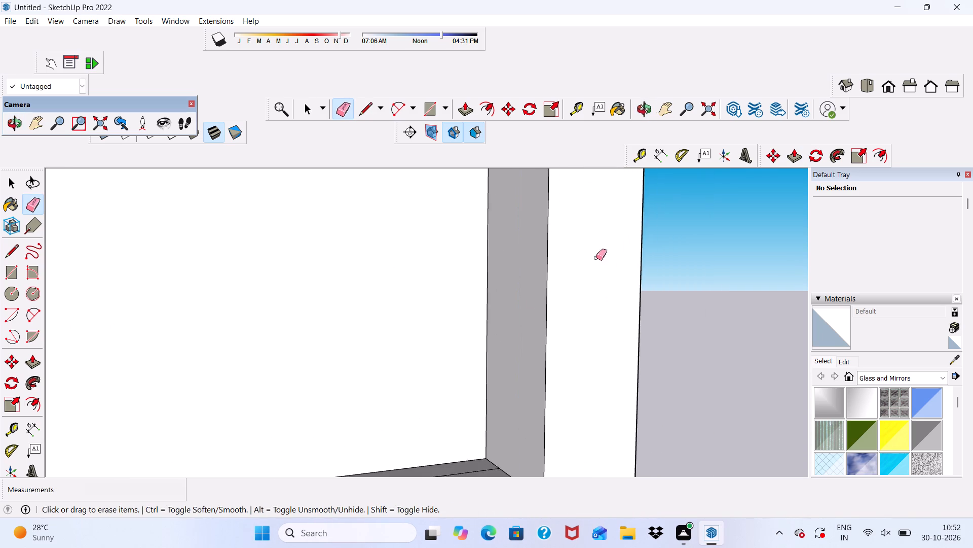
{"action": "scroll", "coordinate": [596, 258], "scroll_direction": "down", "scroll_amount": 11}
{"action": "middle_click_drag", "start_coordinate": [541, 328], "coordinate": [481, 292]}
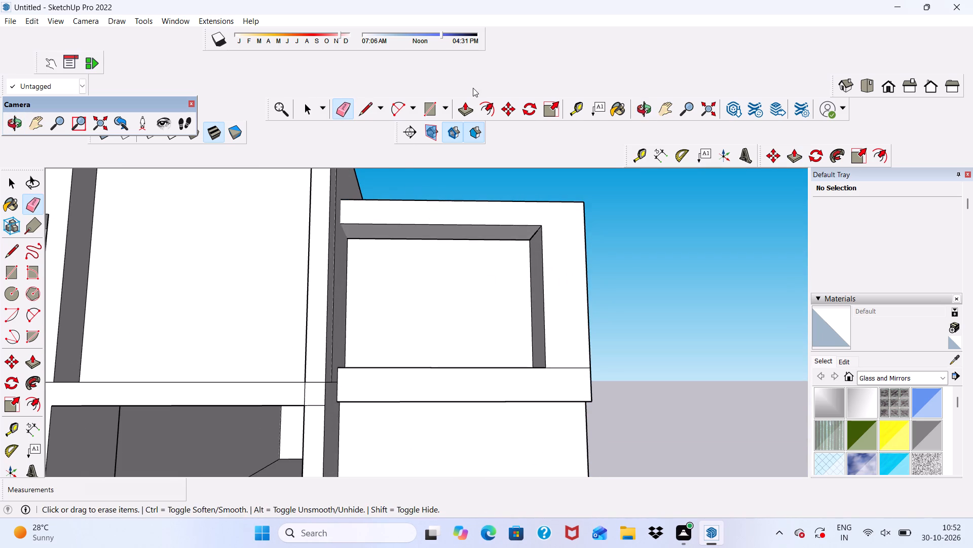
{"action": "left_click", "coordinate": [469, 110]}
{"action": "scroll", "coordinate": [561, 287], "scroll_direction": "up", "scroll_amount": 2}
{"action": "left_click_drag", "start_coordinate": [562, 287], "coordinate": [558, 290]}
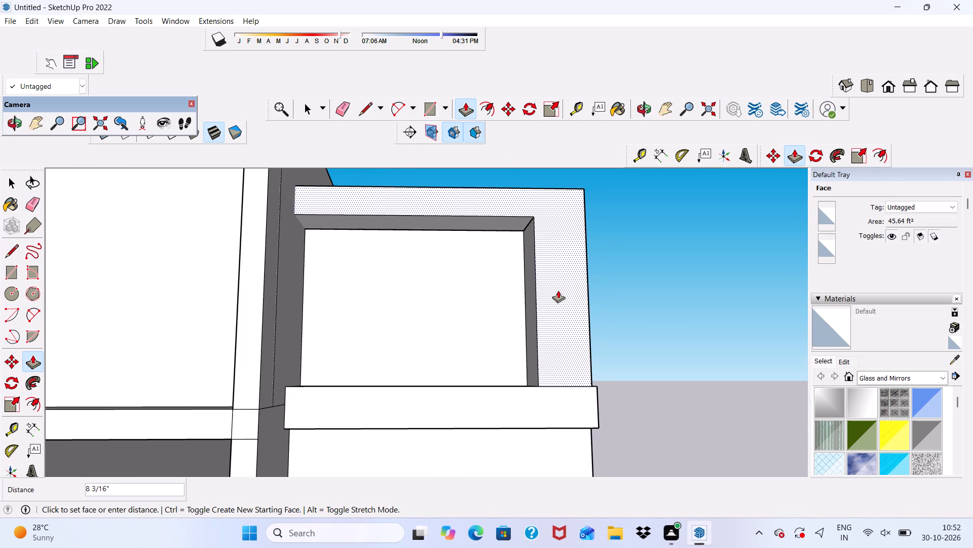
{"action": "left_click_drag", "start_coordinate": [558, 290], "coordinate": [550, 296]}
Push/Pull the front face of the side block's corner post inward by 6 3/4".
{"action": "scroll", "coordinate": [528, 234], "scroll_direction": "up", "scroll_amount": 5}
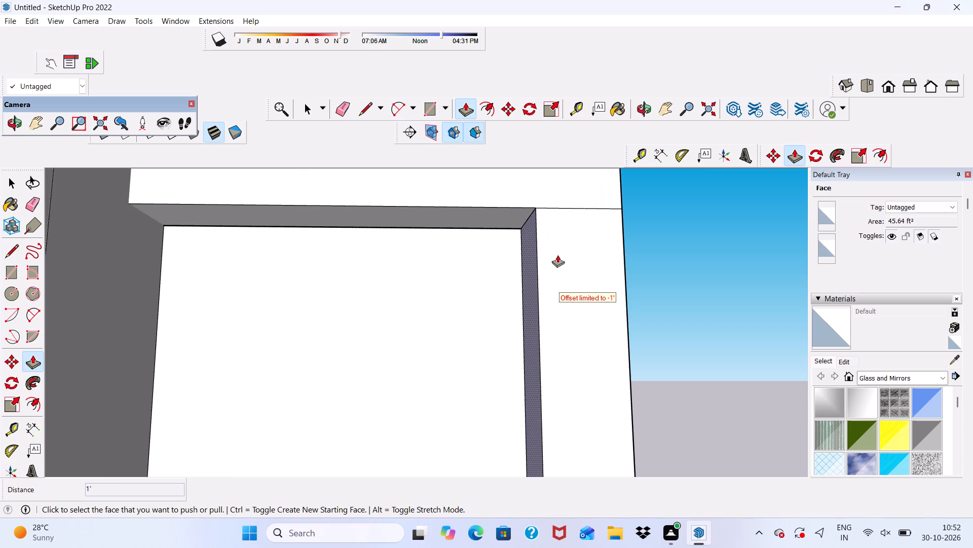
{"action": "scroll", "coordinate": [530, 232], "scroll_direction": "down", "scroll_amount": 9}
{"action": "middle_click_drag", "start_coordinate": [522, 242], "coordinate": [514, 319]}
{"action": "scroll", "coordinate": [522, 314], "scroll_direction": "down", "scroll_amount": 1}
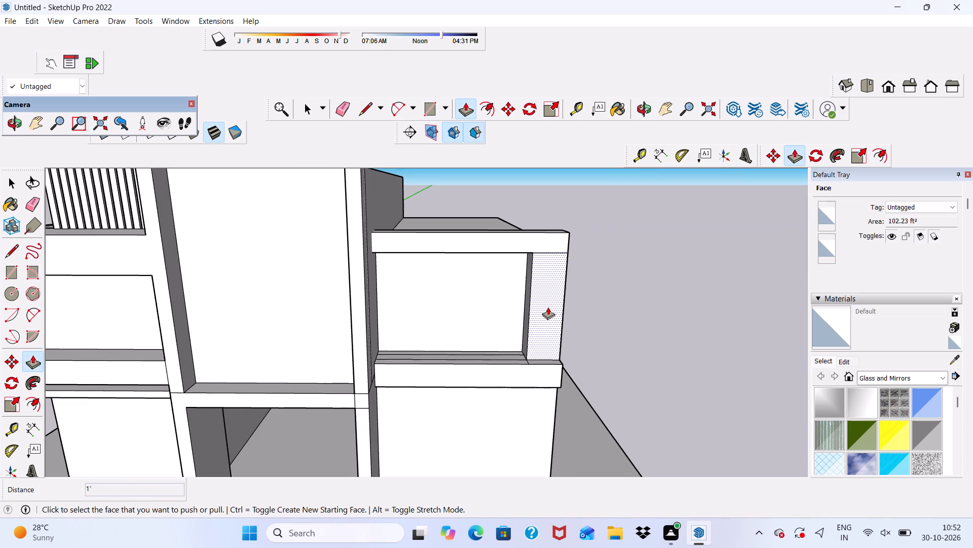
{"action": "scroll", "coordinate": [542, 307], "scroll_direction": "up", "scroll_amount": 4}
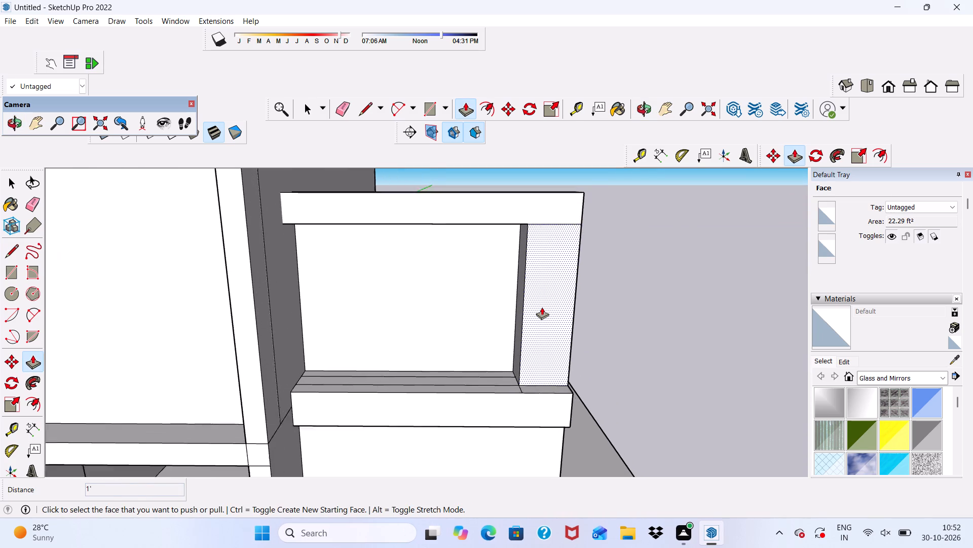
{"action": "scroll", "coordinate": [542, 307], "scroll_direction": "up", "scroll_amount": 1}
{"action": "left_click", "coordinate": [542, 307]}
Push/Pull the front face of the side block's top beam inward by 6 3/4", flush with the corner post.
{"action": "scroll", "coordinate": [534, 298], "scroll_direction": "down", "scroll_amount": 5}
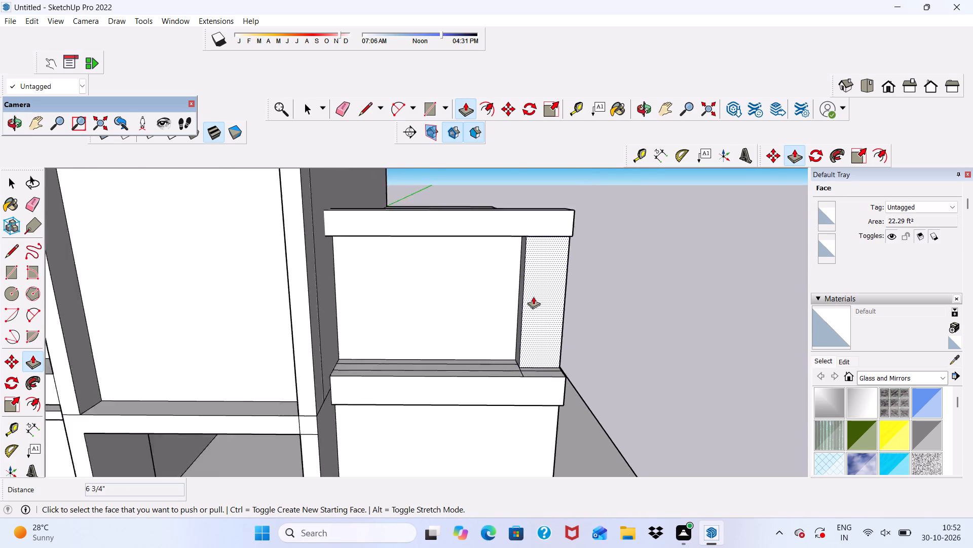
{"action": "scroll", "coordinate": [525, 219], "scroll_direction": "up", "scroll_amount": 6}
{"action": "scroll", "coordinate": [554, 280], "scroll_direction": "down", "scroll_amount": 1}
{"action": "middle_click_drag", "start_coordinate": [554, 281], "coordinate": [511, 201]}
{"action": "scroll", "coordinate": [538, 257], "scroll_direction": "up", "scroll_amount": 3}
{"action": "left_click", "coordinate": [538, 257]}
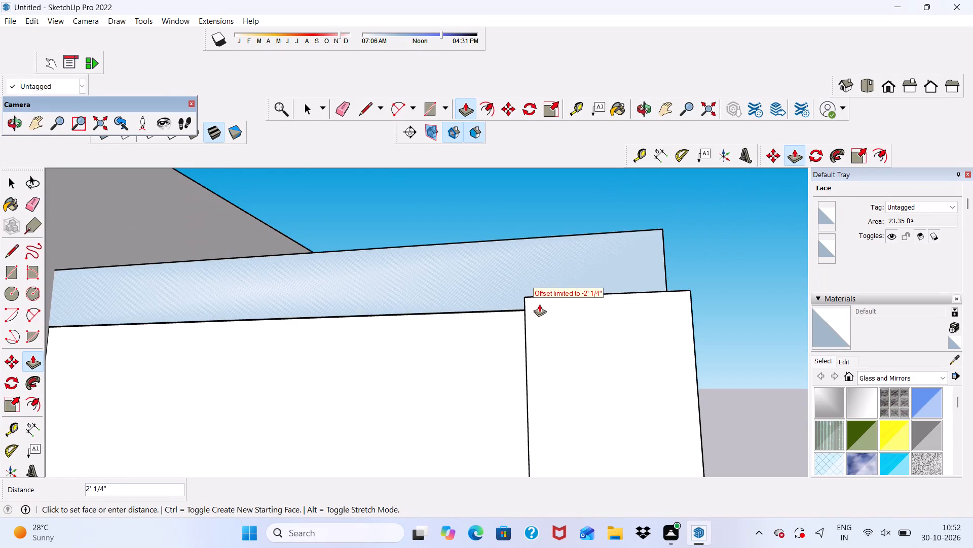
{"action": "left_click", "coordinate": [525, 303]}
Push/Pull the rear strip of the side block's sill upward by 1' 1 3/8" along the bottom of the recess.
{"action": "scroll", "coordinate": [528, 255], "scroll_direction": "down", "scroll_amount": 8}
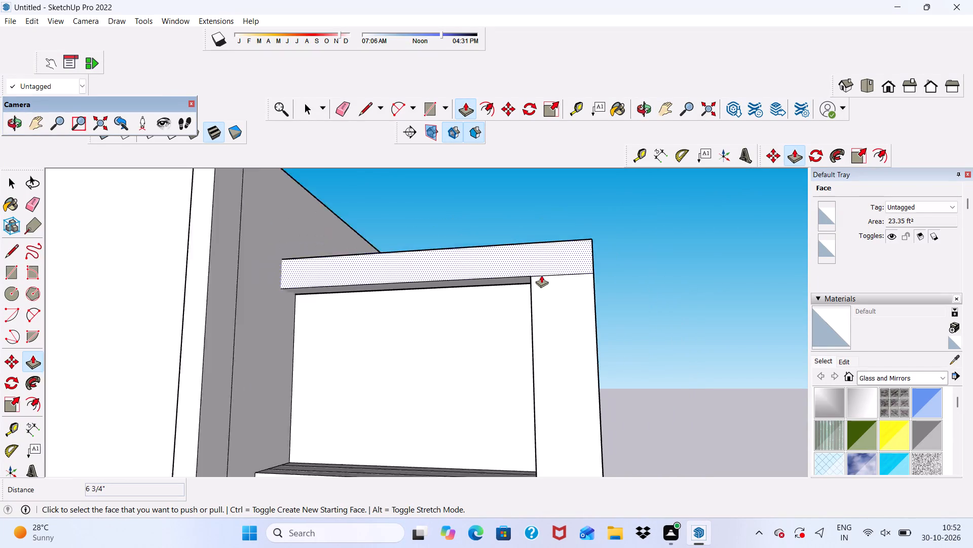
{"action": "scroll", "coordinate": [541, 275], "scroll_direction": "down", "scroll_amount": 7}
{"action": "middle_click_drag", "start_coordinate": [532, 277], "coordinate": [509, 327]}
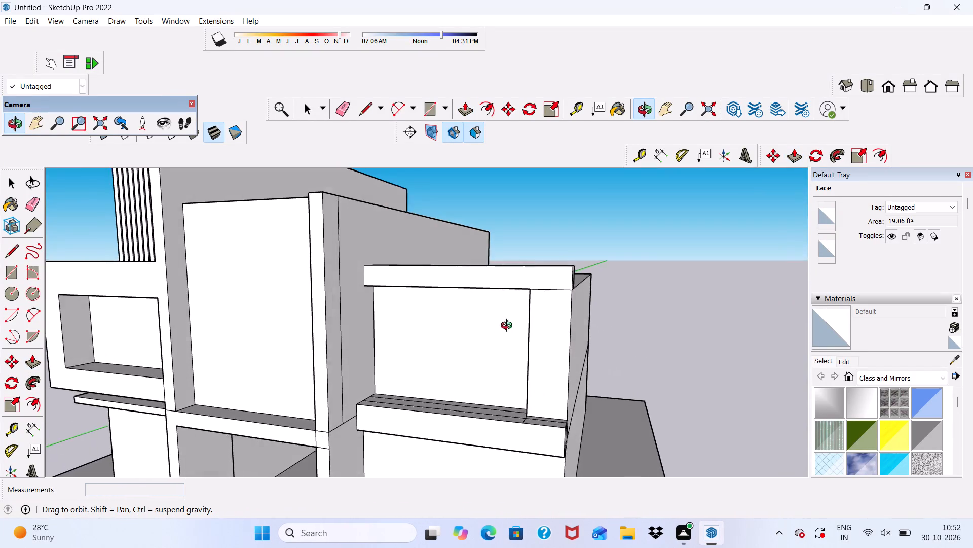
{"action": "middle_click_drag", "start_coordinate": [509, 327], "coordinate": [554, 418]}
{"action": "scroll", "coordinate": [503, 409], "scroll_direction": "up", "scroll_amount": 4}
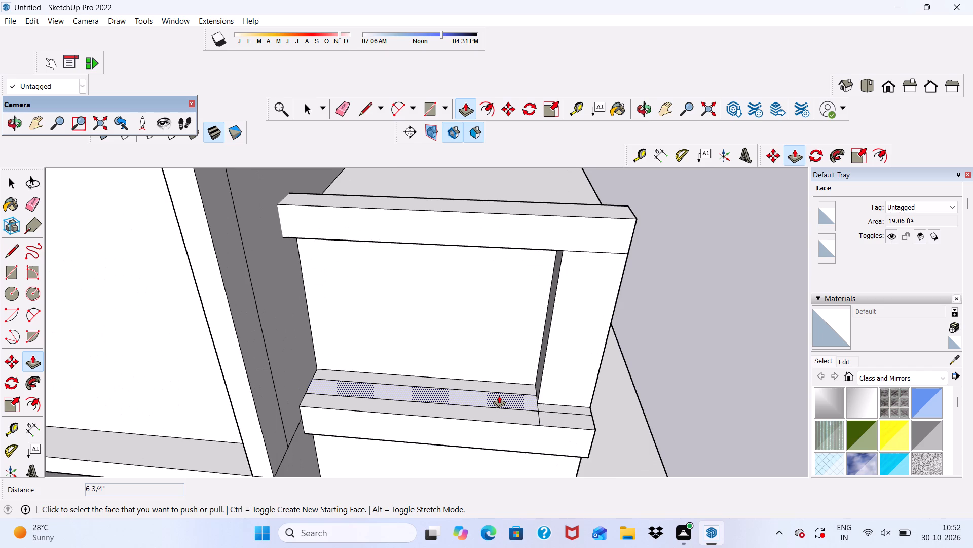
{"action": "scroll", "coordinate": [522, 399], "scroll_direction": "up", "scroll_amount": 5}
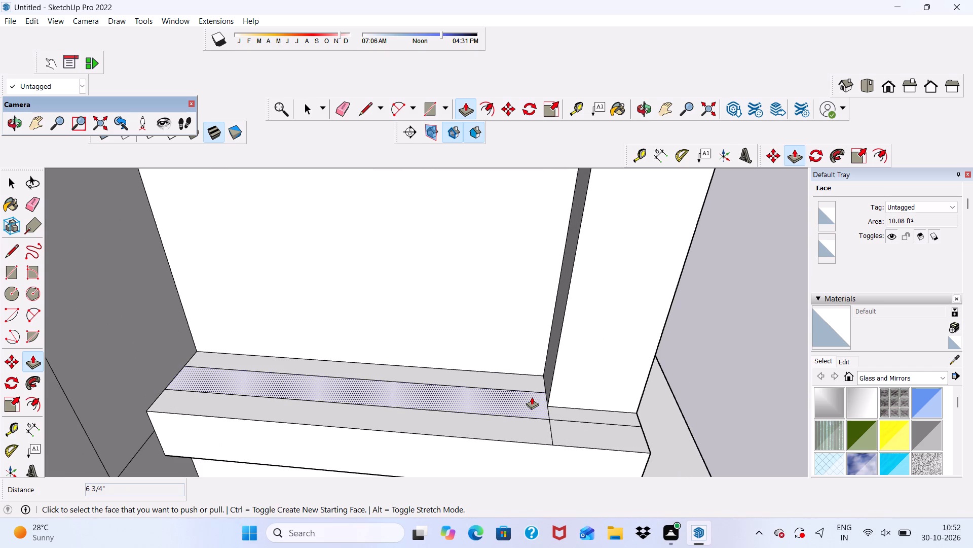
{"action": "left_click", "coordinate": [532, 386]}
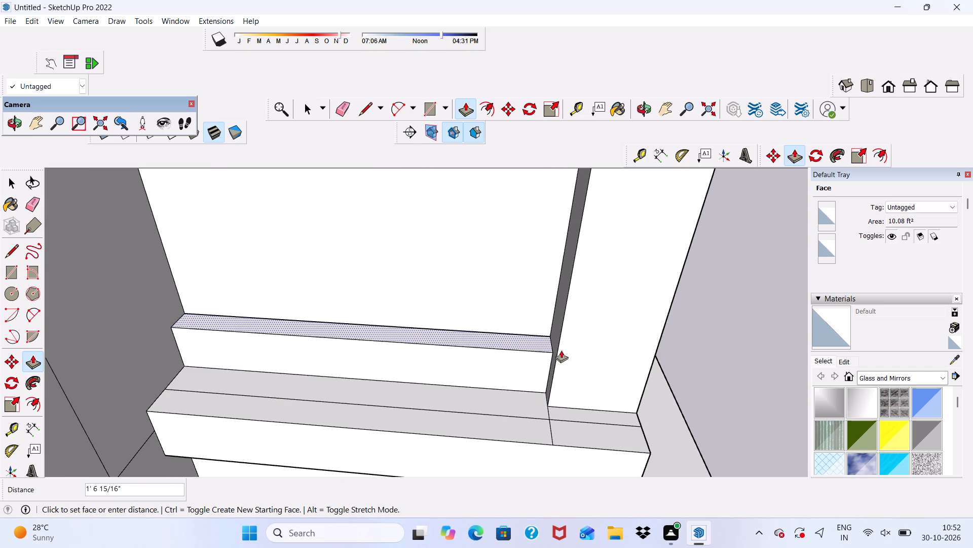
{"action": "scroll", "coordinate": [549, 356], "scroll_direction": "up", "scroll_amount": 3}
{"action": "left_click", "coordinate": [557, 364]}
Push/Pull the front face of the raised sill strip outward by 7 7/16", flush with the corner post.
{"action": "scroll", "coordinate": [532, 317], "scroll_direction": "down", "scroll_amount": 8}
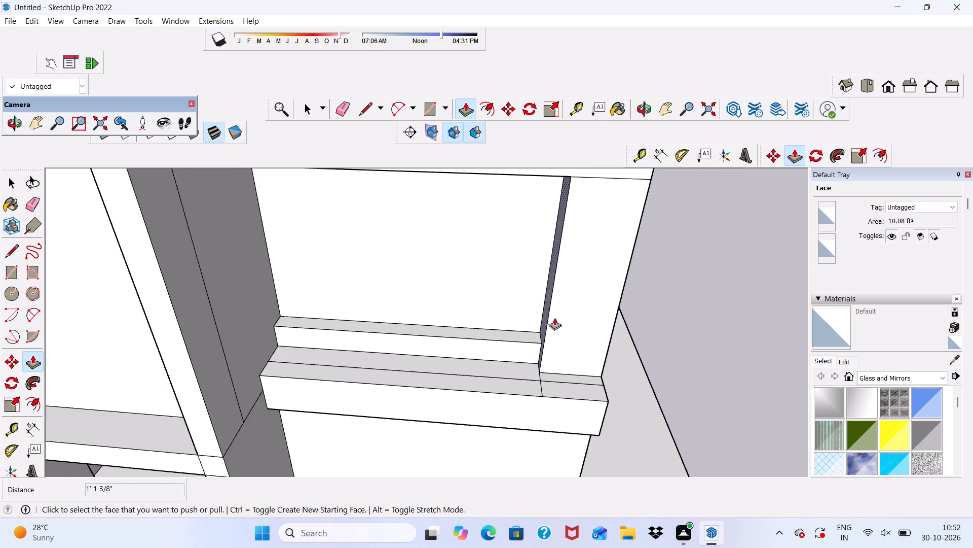
{"action": "scroll", "coordinate": [554, 318], "scroll_direction": "down", "scroll_amount": 3}
{"action": "middle_click_drag", "start_coordinate": [533, 388], "coordinate": [539, 309]}
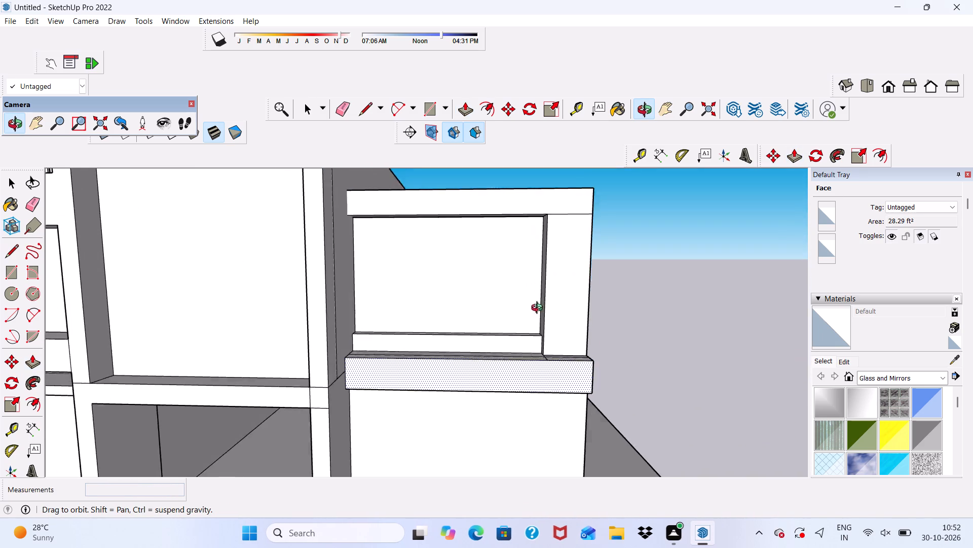
{"action": "middle_click_drag", "start_coordinate": [539, 309], "coordinate": [534, 329]}
{"action": "scroll", "coordinate": [529, 352], "scroll_direction": "up", "scroll_amount": 5}
{"action": "scroll", "coordinate": [529, 342], "scroll_direction": "down", "scroll_amount": 1}
{"action": "left_click", "coordinate": [529, 341]}
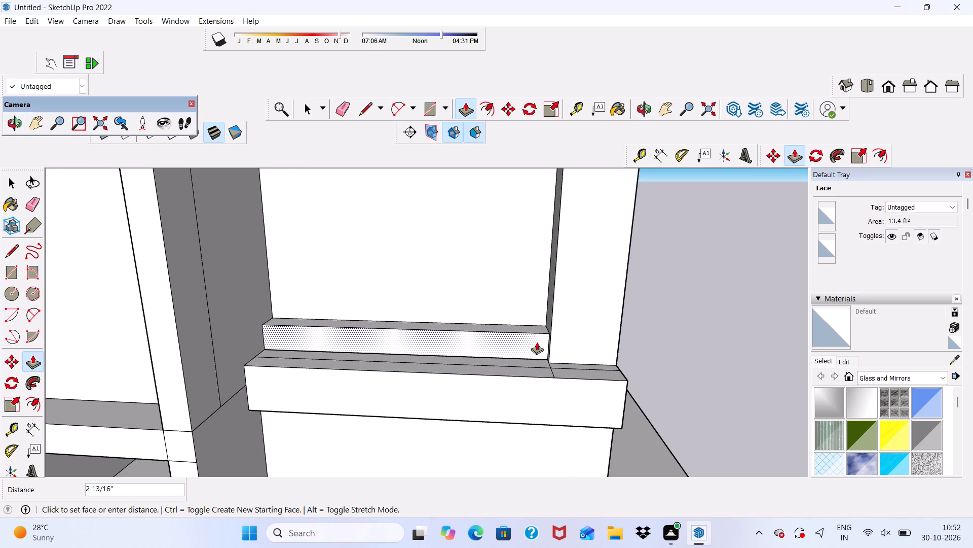
{"action": "scroll", "coordinate": [556, 336], "scroll_direction": "up", "scroll_amount": 5}
{"action": "left_click", "coordinate": [556, 336]}
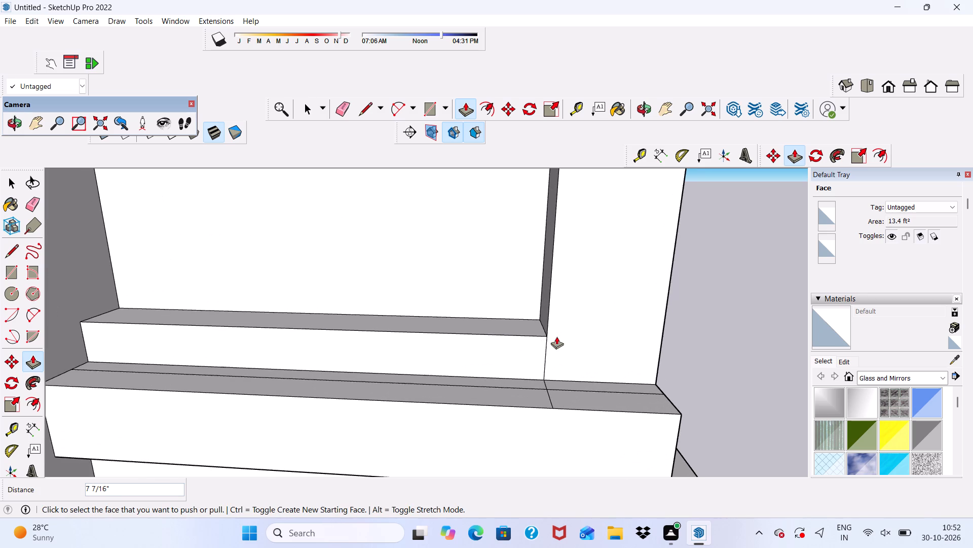
Erase the seam between the corner post and raised sill strip, plus the leftover dividing lines on the lower ledge's top.
{"action": "scroll", "coordinate": [548, 336], "scroll_direction": "down", "scroll_amount": 6}
{"action": "scroll", "coordinate": [443, 369], "scroll_direction": "down", "scroll_amount": 5}
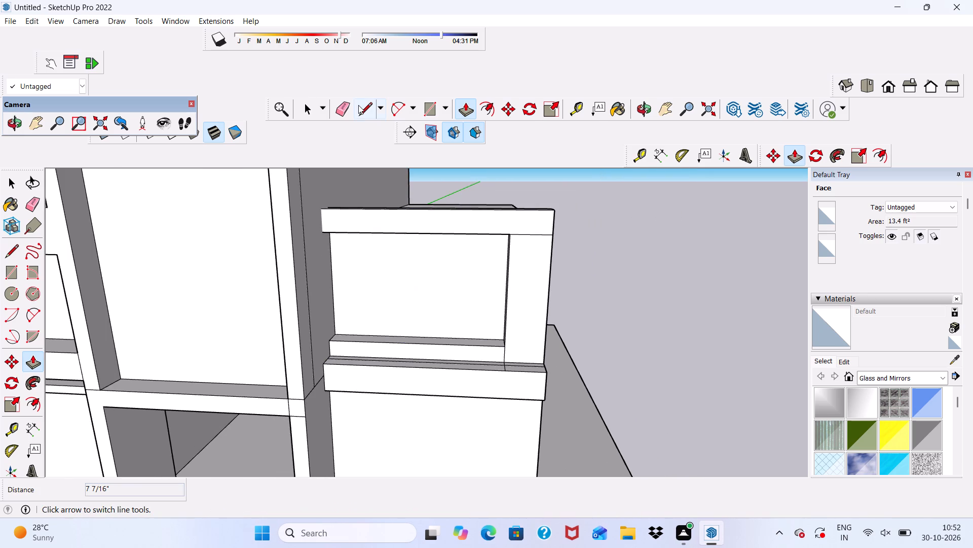
{"action": "left_click_drag", "start_coordinate": [345, 107], "coordinate": [349, 119]}
{"action": "scroll", "coordinate": [523, 375], "scroll_direction": "up", "scroll_amount": 7}
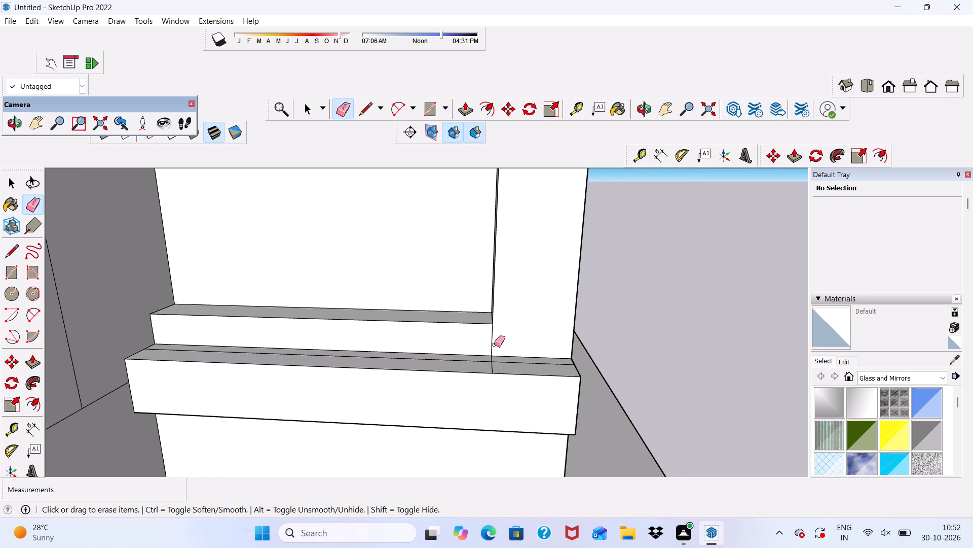
{"action": "left_click", "coordinate": [491, 342]}
{"action": "scroll", "coordinate": [488, 359], "scroll_direction": "down", "scroll_amount": 1}
{"action": "scroll", "coordinate": [488, 364], "scroll_direction": "up", "scroll_amount": 4}
{"action": "scroll", "coordinate": [488, 364], "scroll_direction": "down", "scroll_amount": 3}
{"action": "middle_click_drag", "start_coordinate": [488, 364], "coordinate": [481, 399]}
{"action": "scroll", "coordinate": [479, 399], "scroll_direction": "up", "scroll_amount": 8}
{"action": "left_click_drag", "start_coordinate": [489, 355], "coordinate": [497, 366]}
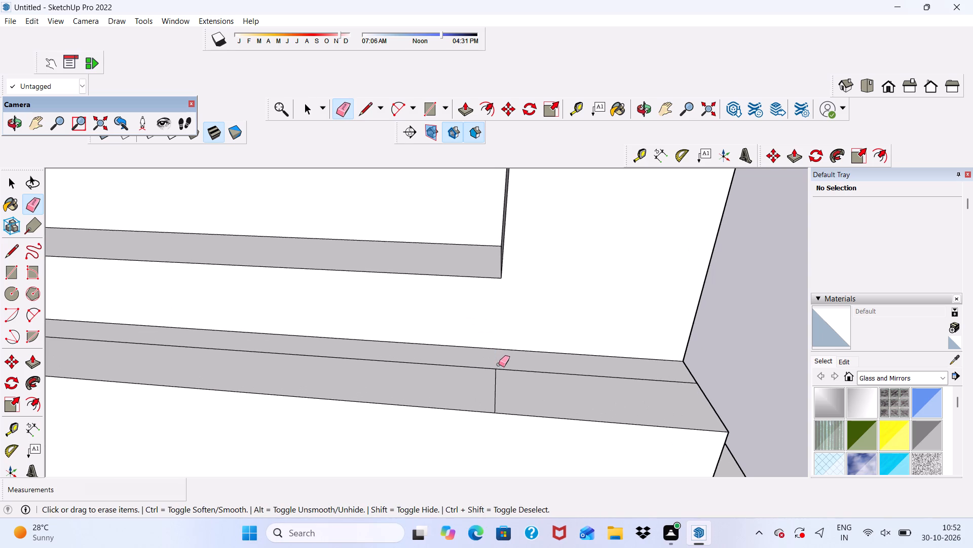
{"action": "left_click_drag", "start_coordinate": [499, 364], "coordinate": [505, 385]}
{"action": "left_click_drag", "start_coordinate": [499, 377], "coordinate": [494, 390]}
{"action": "left_click_drag", "start_coordinate": [477, 364], "coordinate": [474, 392]}
Erase the seam lines where the side block's top beam meets the corner post and the outer side wall.
{"action": "scroll", "coordinate": [468, 371], "scroll_direction": "down", "scroll_amount": 18}
{"action": "scroll", "coordinate": [484, 339], "scroll_direction": "down", "scroll_amount": 3}
{"action": "scroll", "coordinate": [493, 265], "scroll_direction": "up", "scroll_amount": 6}
{"action": "scroll", "coordinate": [493, 266], "scroll_direction": "down", "scroll_amount": 1}
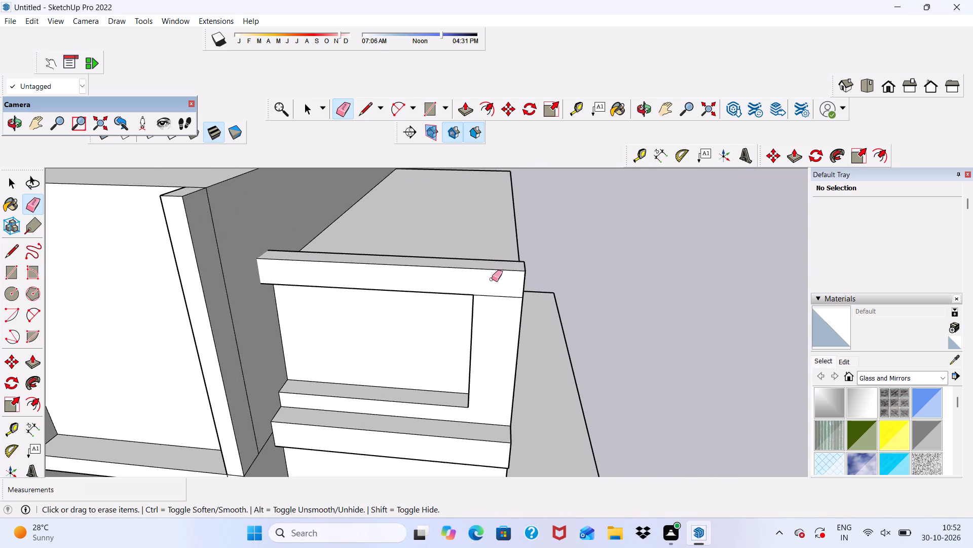
{"action": "left_click_drag", "start_coordinate": [492, 279], "coordinate": [493, 300]}
{"action": "scroll", "coordinate": [493, 301], "scroll_direction": "down", "scroll_amount": 4}
{"action": "middle_click_drag", "start_coordinate": [491, 312], "coordinate": [540, 207]}
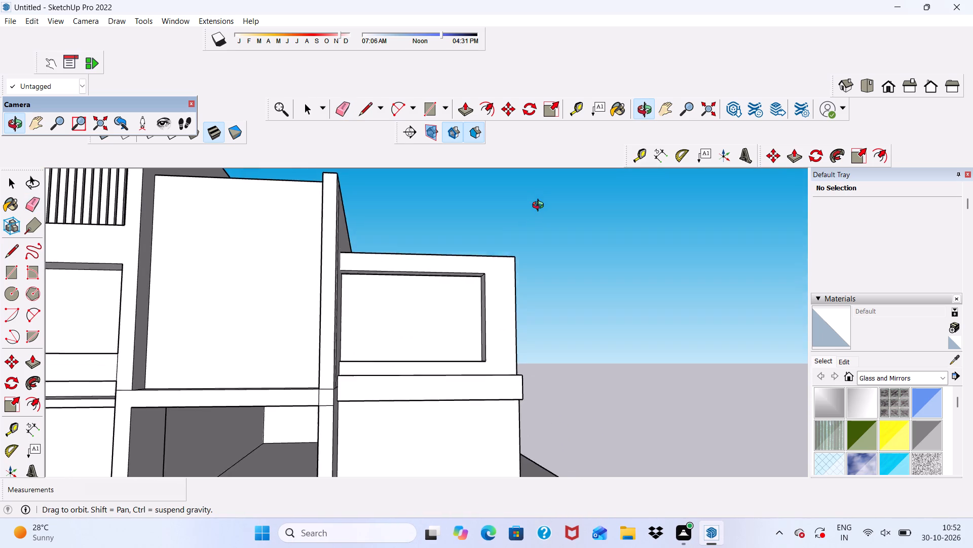
{"action": "middle_click_drag", "start_coordinate": [540, 207], "coordinate": [233, 364]}
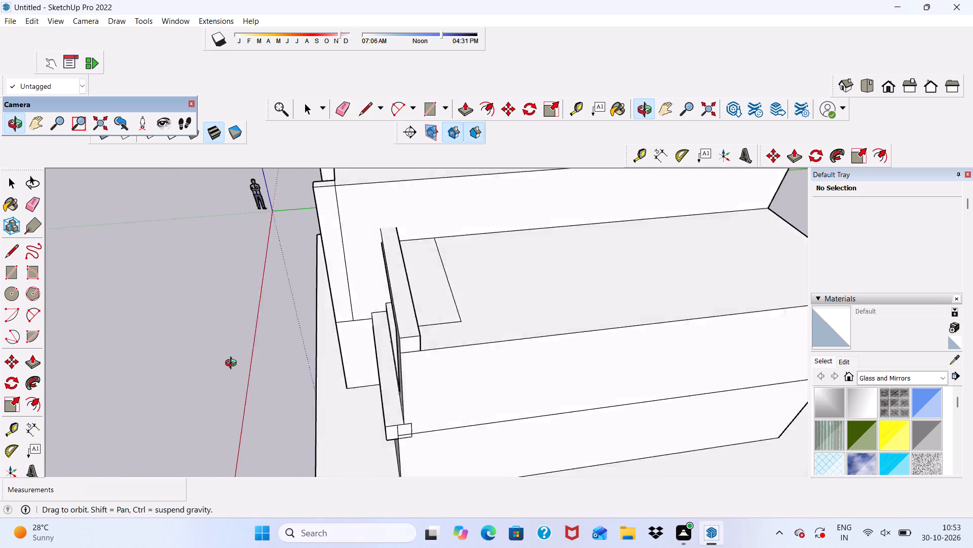
{"action": "middle_click_drag", "start_coordinate": [233, 364], "coordinate": [259, 318]}
{"action": "scroll", "coordinate": [443, 328], "scroll_direction": "up", "scroll_amount": 6}
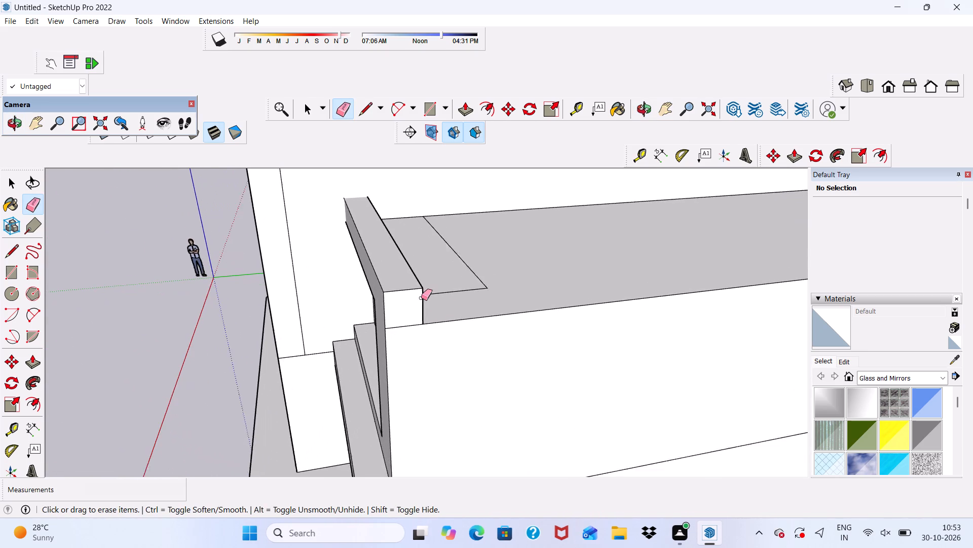
{"action": "scroll", "coordinate": [421, 298], "scroll_direction": "up", "scroll_amount": 1}
{"action": "left_click_drag", "start_coordinate": [403, 313], "coordinate": [403, 328]}
Examine the side block's framed recess, roof edge and the whole front facade from several angles.
{"action": "scroll", "coordinate": [392, 334], "scroll_direction": "down", "scroll_amount": 4}
{"action": "middle_click_drag", "start_coordinate": [375, 342], "coordinate": [486, 311]}
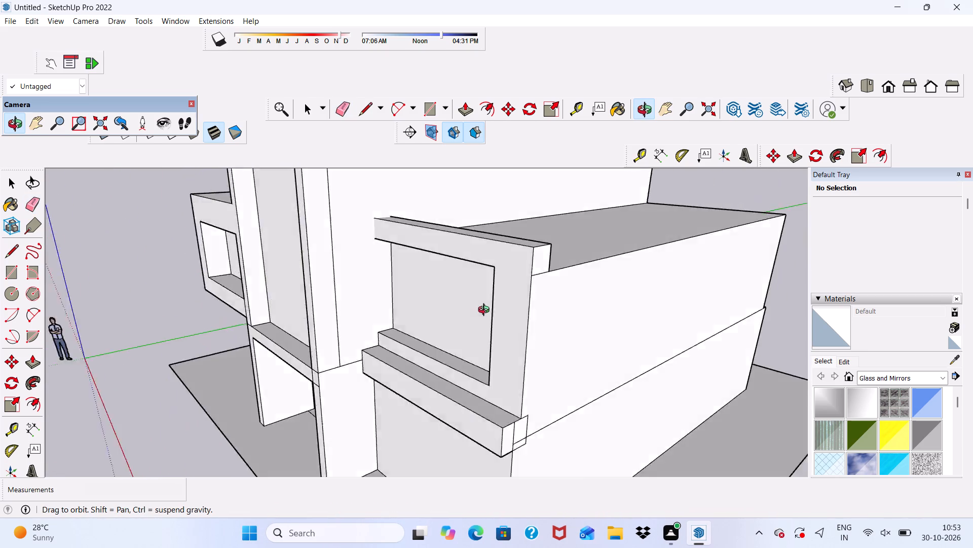
{"action": "middle_click_drag", "start_coordinate": [486, 311], "coordinate": [527, 356]}
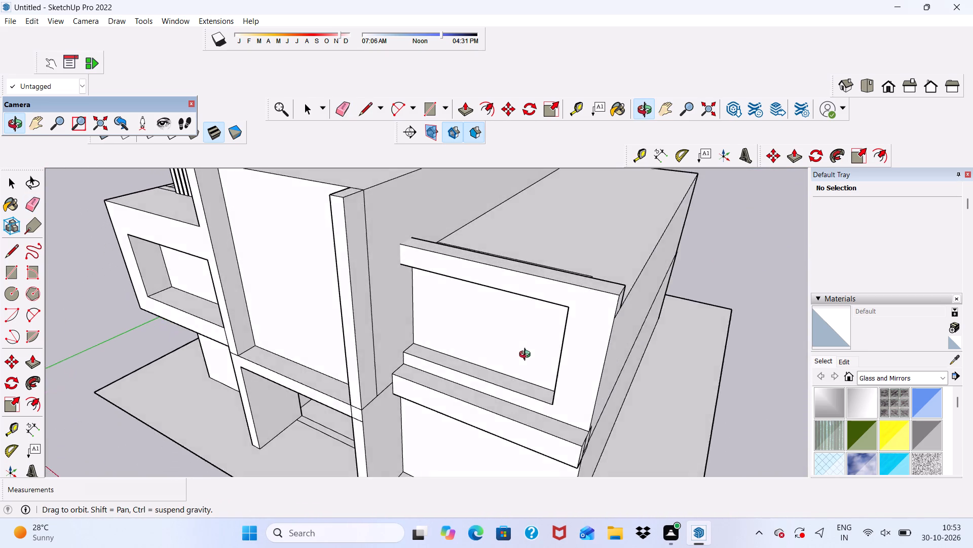
{"action": "middle_click_drag", "start_coordinate": [527, 356], "coordinate": [482, 373]}
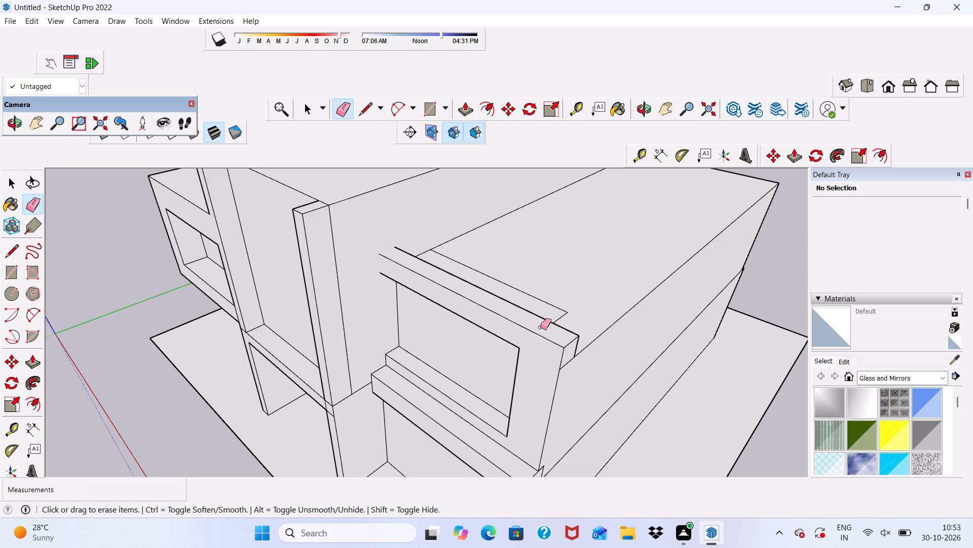
{"action": "scroll", "coordinate": [651, 298], "scroll_direction": "up", "scroll_amount": 1}
{"action": "scroll", "coordinate": [596, 309], "scroll_direction": "down", "scroll_amount": 4}
{"action": "middle_click_drag", "start_coordinate": [531, 349], "coordinate": [668, 280]}
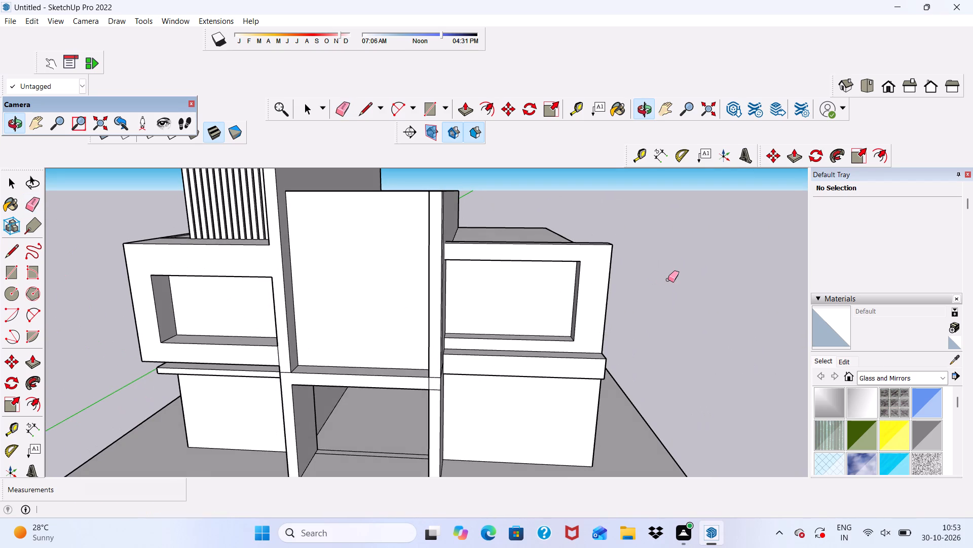
{"action": "middle_click_drag", "start_coordinate": [626, 326], "coordinate": [621, 295]}
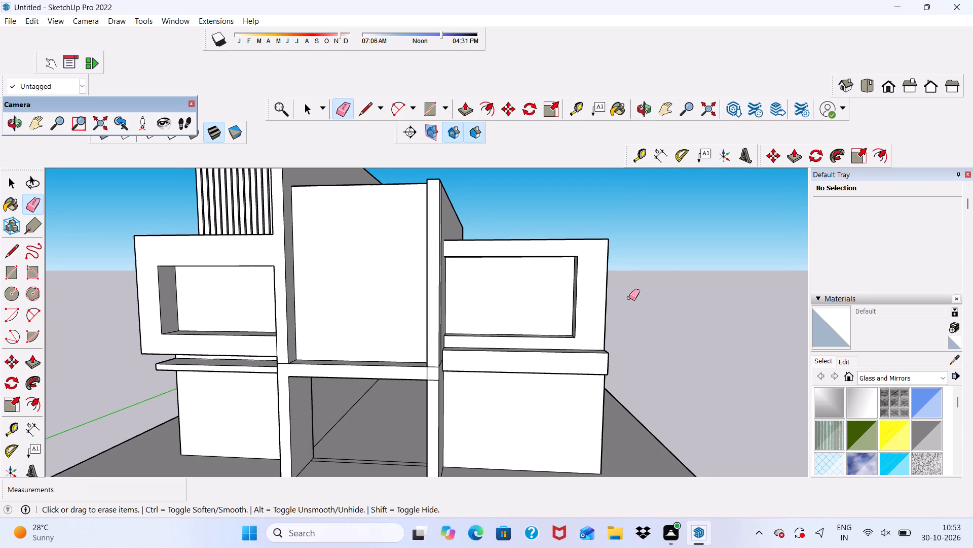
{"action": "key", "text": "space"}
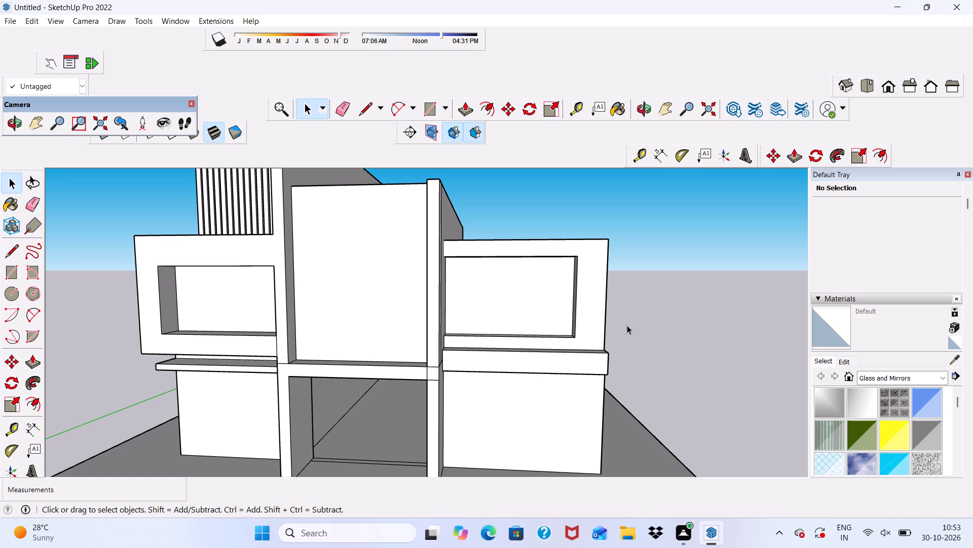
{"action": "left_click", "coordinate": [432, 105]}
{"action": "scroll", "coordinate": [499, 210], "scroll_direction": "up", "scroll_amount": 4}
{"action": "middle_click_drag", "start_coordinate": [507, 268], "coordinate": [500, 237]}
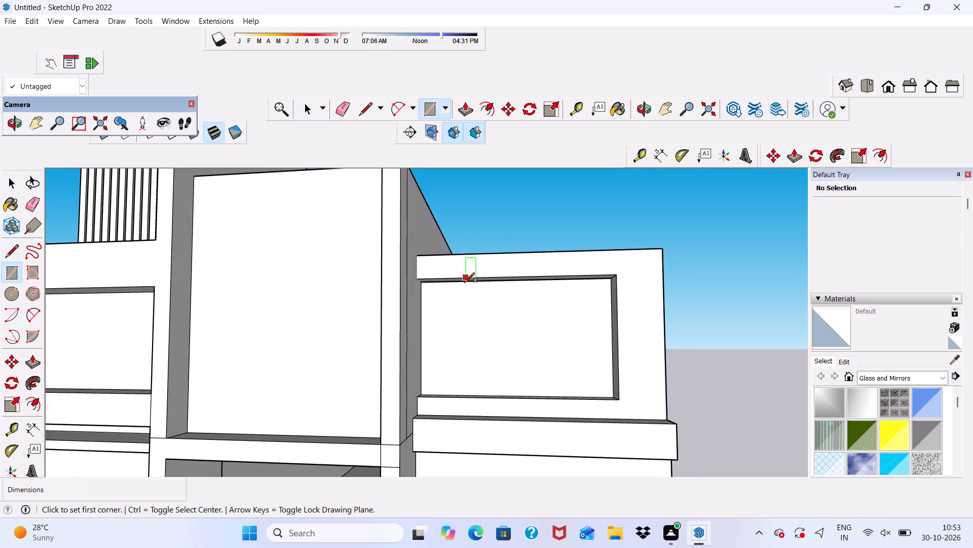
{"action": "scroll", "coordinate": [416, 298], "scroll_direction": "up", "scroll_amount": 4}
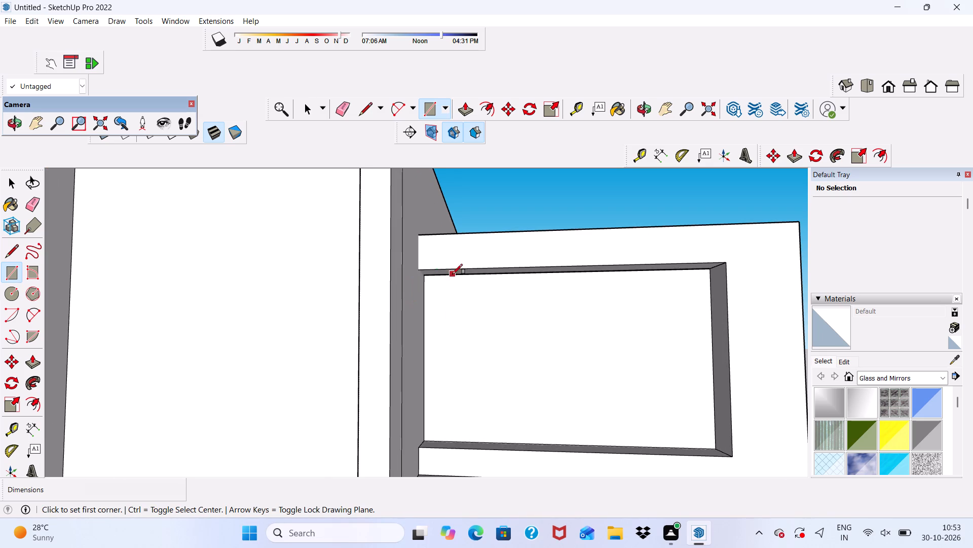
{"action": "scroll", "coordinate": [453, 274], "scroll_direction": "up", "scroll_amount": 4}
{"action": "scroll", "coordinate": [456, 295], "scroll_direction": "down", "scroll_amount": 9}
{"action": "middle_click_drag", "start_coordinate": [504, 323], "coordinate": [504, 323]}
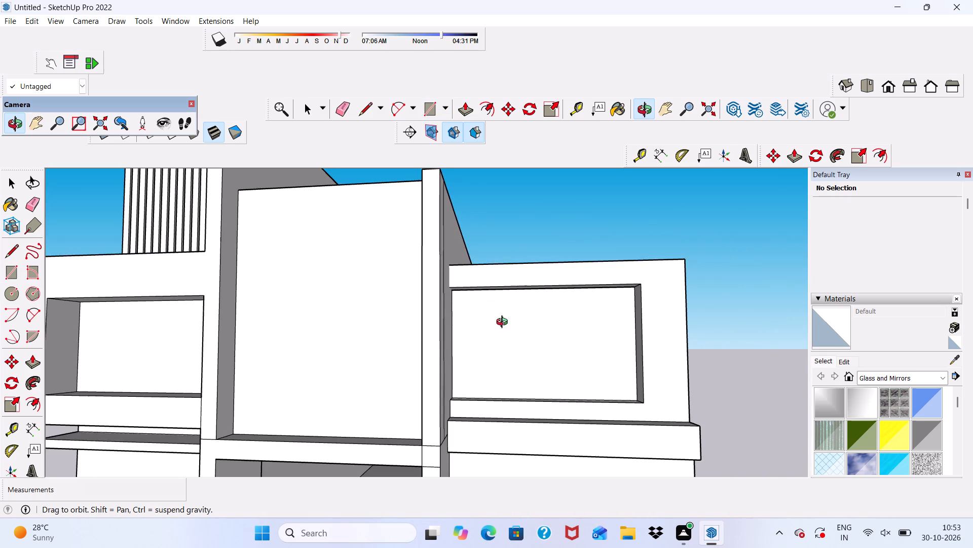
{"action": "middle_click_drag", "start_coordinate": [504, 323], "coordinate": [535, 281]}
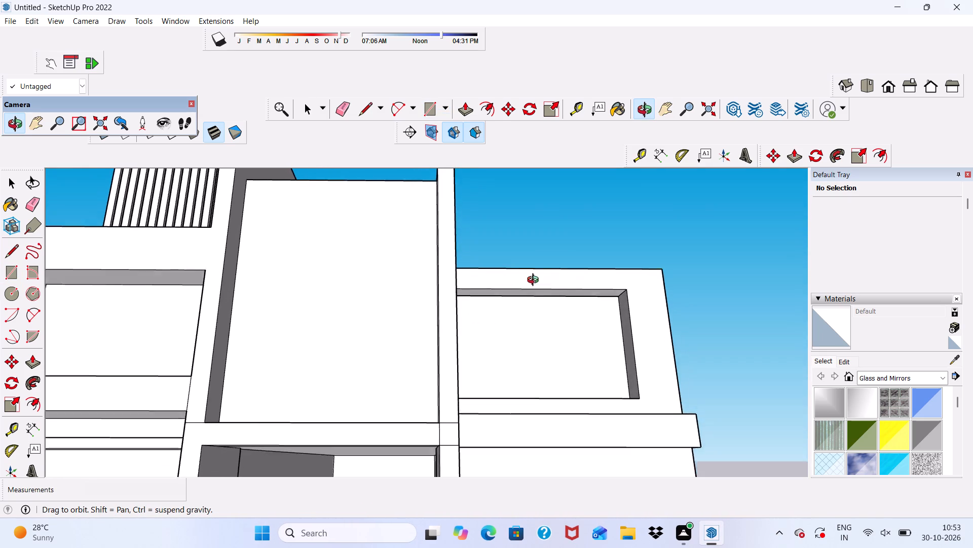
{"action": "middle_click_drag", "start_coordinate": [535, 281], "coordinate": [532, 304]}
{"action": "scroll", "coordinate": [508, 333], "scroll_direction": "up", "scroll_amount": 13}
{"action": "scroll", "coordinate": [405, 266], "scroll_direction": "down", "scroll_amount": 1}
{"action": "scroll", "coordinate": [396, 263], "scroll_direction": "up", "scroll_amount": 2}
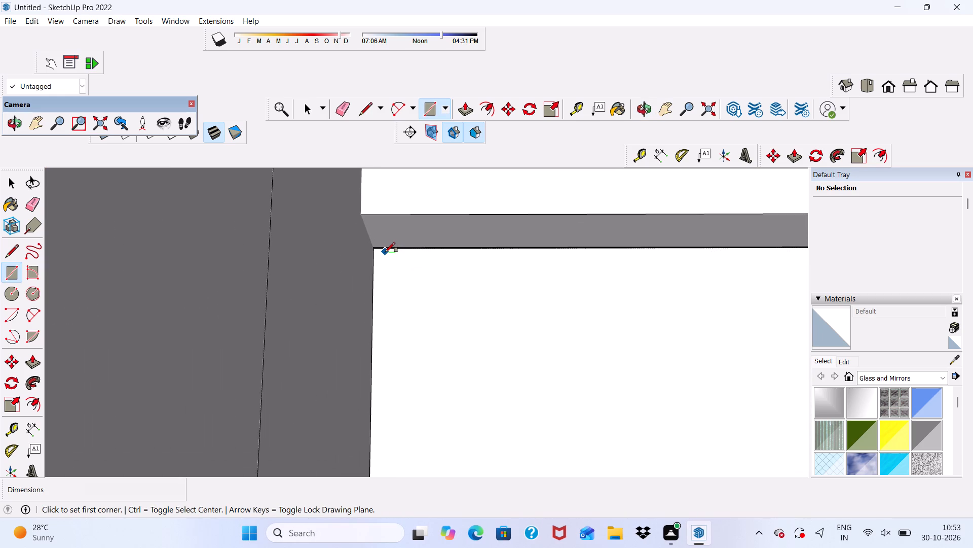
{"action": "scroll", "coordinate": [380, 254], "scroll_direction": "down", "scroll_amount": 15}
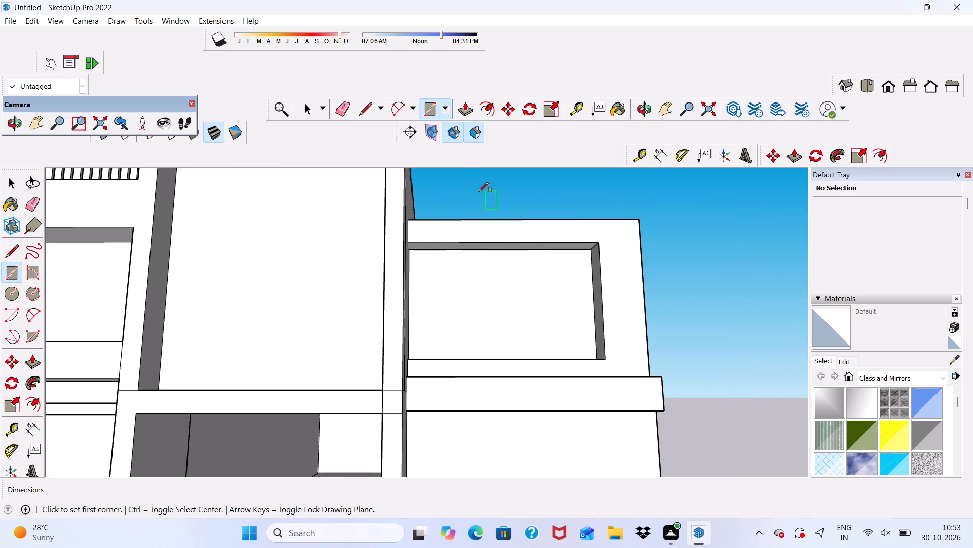
Push/Pull the back face of the side block's framed recess inward by 2' 3".
{"action": "left_click", "coordinate": [468, 105]}
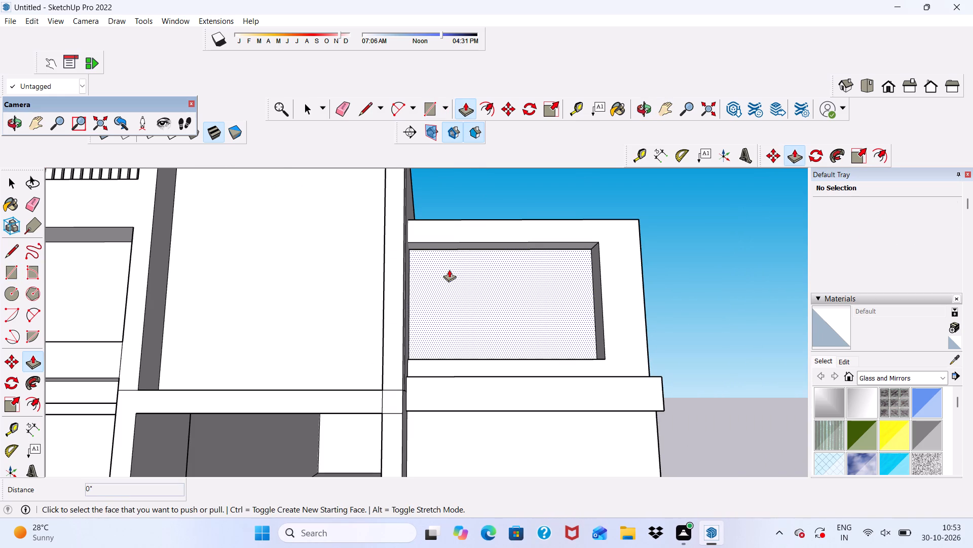
{"action": "left_click_drag", "start_coordinate": [449, 269], "coordinate": [446, 278]}
Push/Pull the rear face of the side block's top beam backward by 2' 5 1/2" to cover the slot in the roof.
{"action": "scroll", "coordinate": [453, 258], "scroll_direction": "down", "scroll_amount": 6}
{"action": "middle_click_drag", "start_coordinate": [478, 289], "coordinate": [71, 450]}
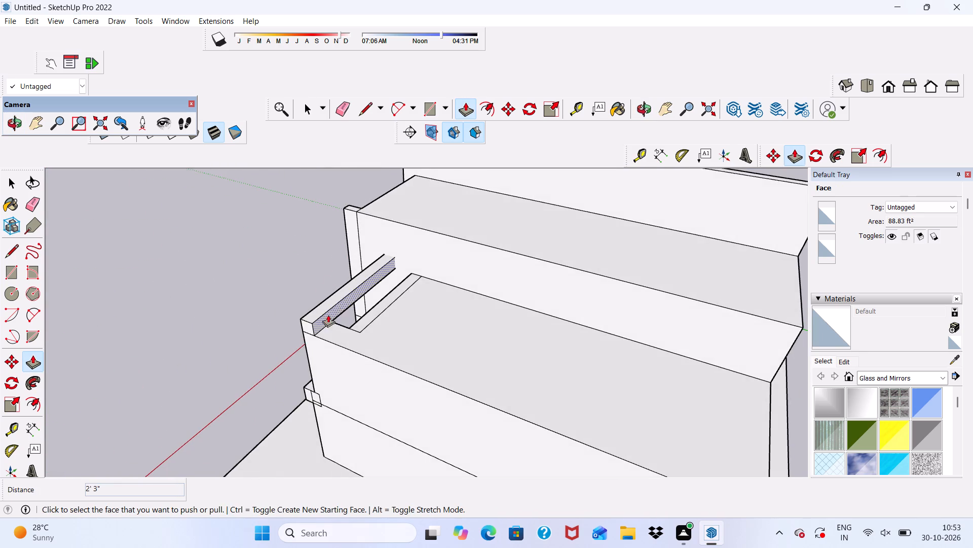
{"action": "scroll", "coordinate": [340, 305], "scroll_direction": "up", "scroll_amount": 5}
{"action": "left_click", "coordinate": [329, 316]}
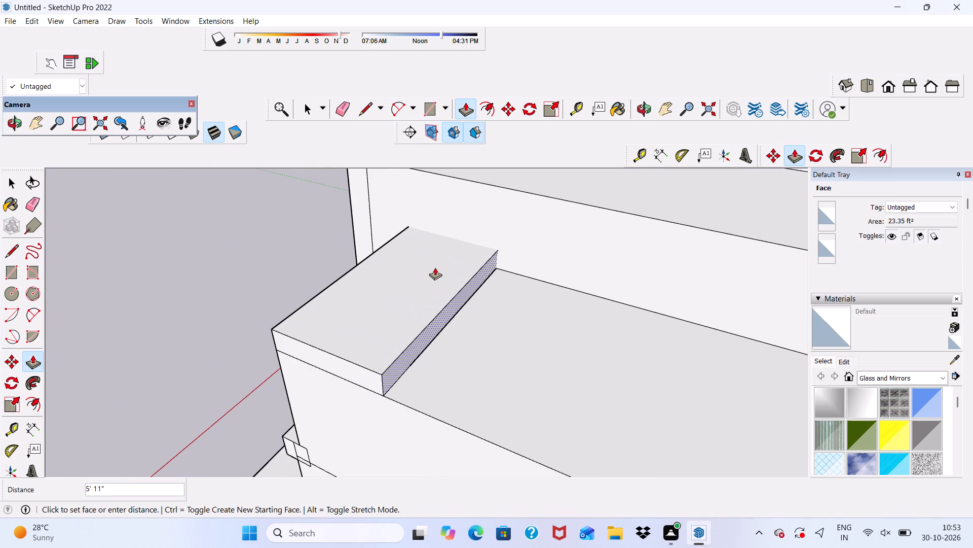
{"action": "scroll", "coordinate": [428, 270], "scroll_direction": "down", "scroll_amount": 3}
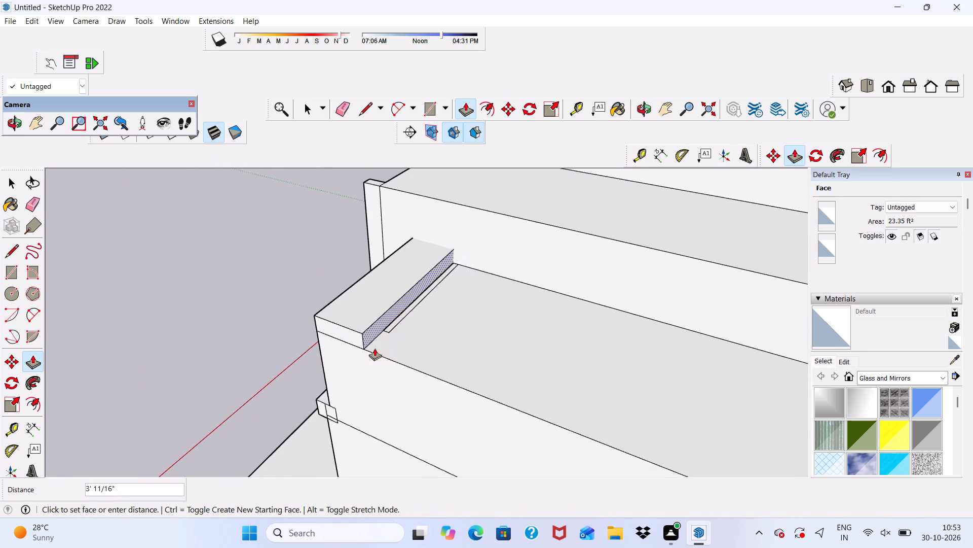
{"action": "left_click", "coordinate": [368, 345]}
Examine the deepened recess and the whole facade, including from the standard front view.
{"action": "scroll", "coordinate": [356, 315], "scroll_direction": "down", "scroll_amount": 5}
{"action": "middle_click_drag", "start_coordinate": [349, 331], "coordinate": [518, 313]}
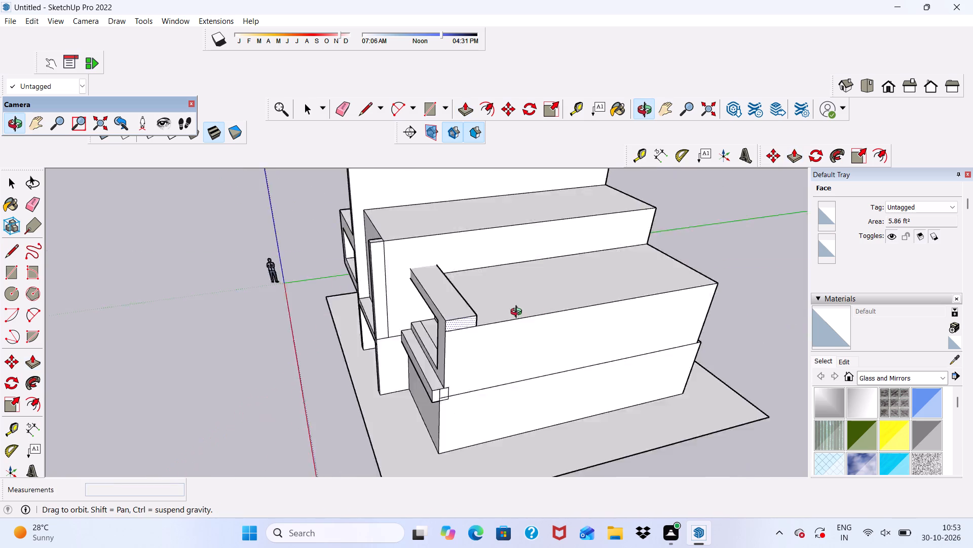
{"action": "middle_click_drag", "start_coordinate": [518, 313], "coordinate": [725, 270]}
{"action": "scroll", "coordinate": [507, 265], "scroll_direction": "up", "scroll_amount": 8}
{"action": "scroll", "coordinate": [461, 316], "scroll_direction": "down", "scroll_amount": 1}
{"action": "middle_click_drag", "start_coordinate": [461, 316], "coordinate": [494, 277]}
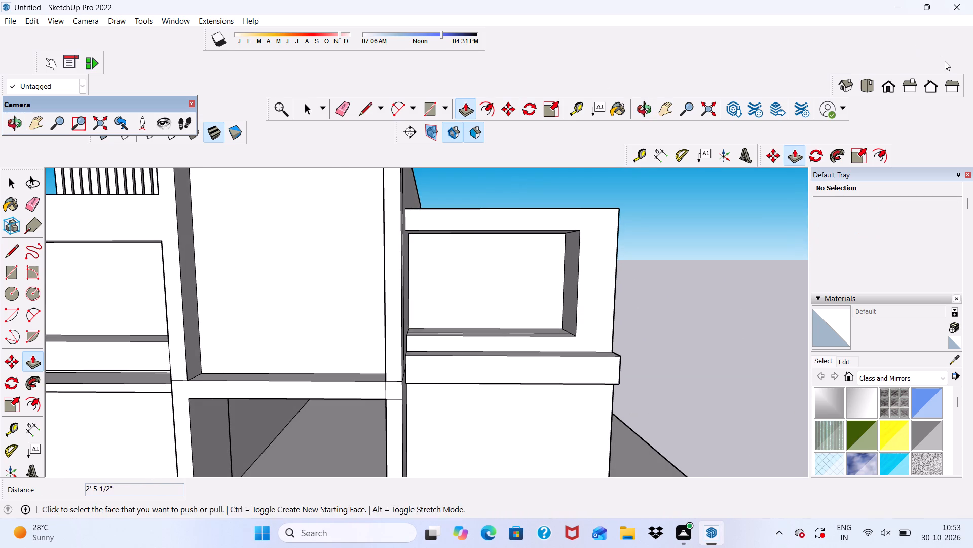
{"action": "left_click", "coordinate": [894, 85]}
{"action": "scroll", "coordinate": [654, 219], "scroll_direction": "down", "scroll_amount": 5}
{"action": "scroll", "coordinate": [515, 255], "scroll_direction": "down", "scroll_amount": 5}
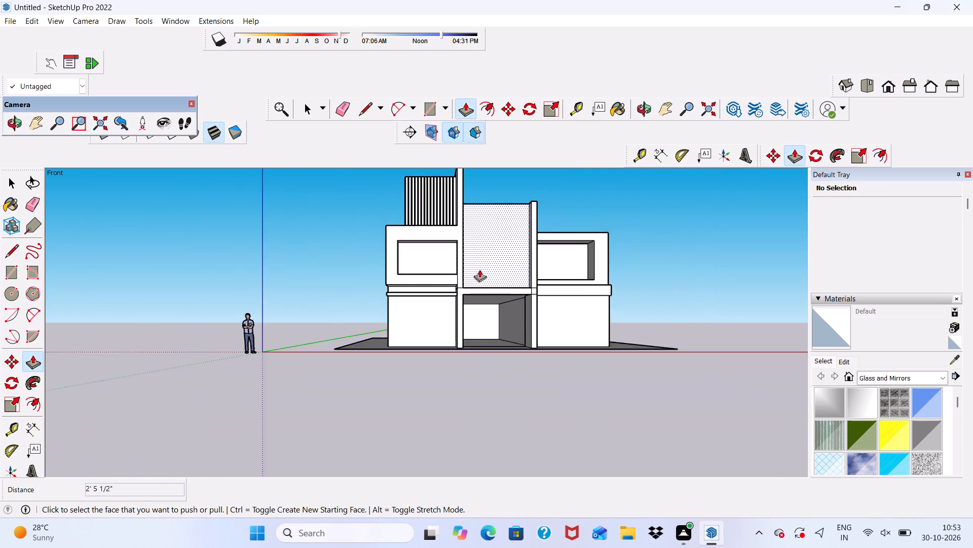
{"action": "scroll", "coordinate": [479, 269], "scroll_direction": "down", "scroll_amount": 3}
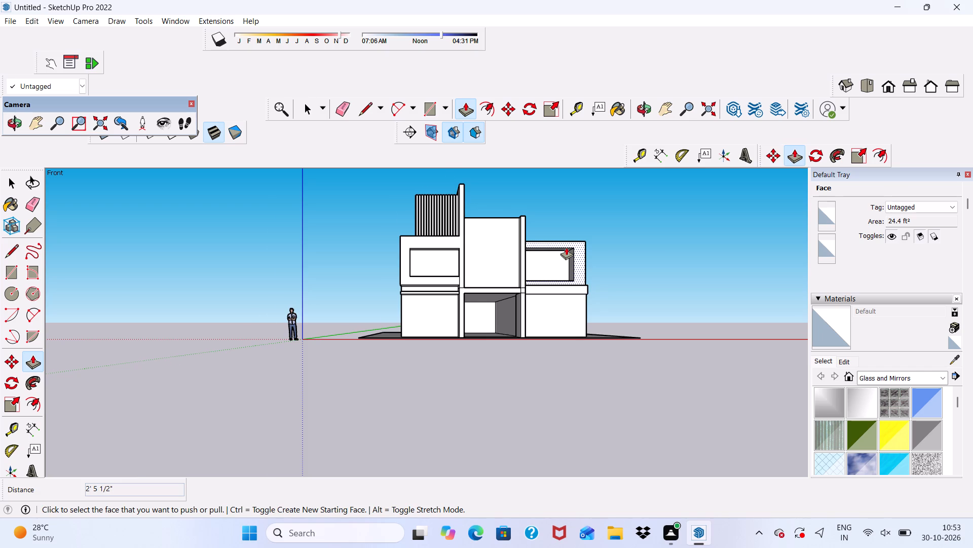
{"action": "scroll", "coordinate": [566, 247], "scroll_direction": "up", "scroll_amount": 4}
Draw a rectangle of about 12' 1/4" by 7' 4 11/16" over the recess's back face, corner to corner.
{"action": "left_click", "coordinate": [429, 113]}
{"action": "scroll", "coordinate": [433, 156], "scroll_direction": "down", "scroll_amount": 3}
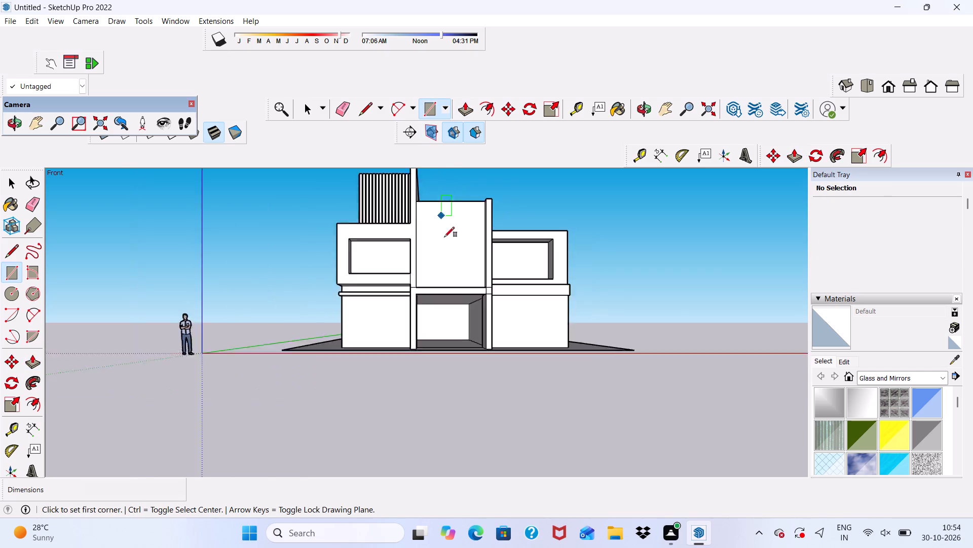
{"action": "scroll", "coordinate": [444, 237], "scroll_direction": "down", "scroll_amount": 3}
{"action": "scroll", "coordinate": [536, 253], "scroll_direction": "up", "scroll_amount": 19}
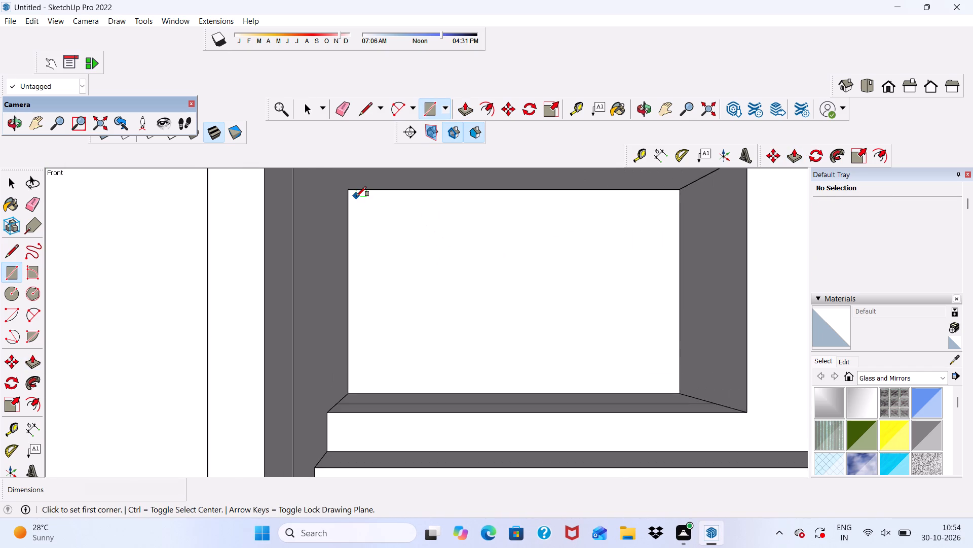
{"action": "scroll", "coordinate": [356, 196], "scroll_direction": "down", "scroll_amount": 8}
{"action": "middle_click_drag", "start_coordinate": [381, 266], "coordinate": [363, 286]}
{"action": "scroll", "coordinate": [365, 246], "scroll_direction": "up", "scroll_amount": 4}
{"action": "scroll", "coordinate": [360, 178], "scroll_direction": "up", "scroll_amount": 6}
{"action": "left_click", "coordinate": [344, 201]}
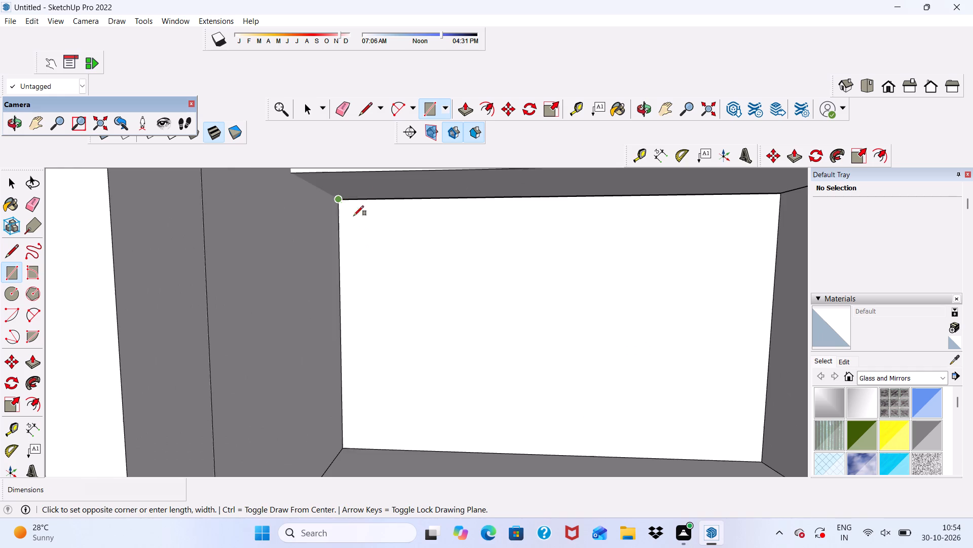
{"action": "scroll", "coordinate": [402, 263], "scroll_direction": "down", "scroll_amount": 5}
{"action": "scroll", "coordinate": [520, 310], "scroll_direction": "down", "scroll_amount": 3}
{"action": "scroll", "coordinate": [613, 369], "scroll_direction": "up", "scroll_amount": 3}
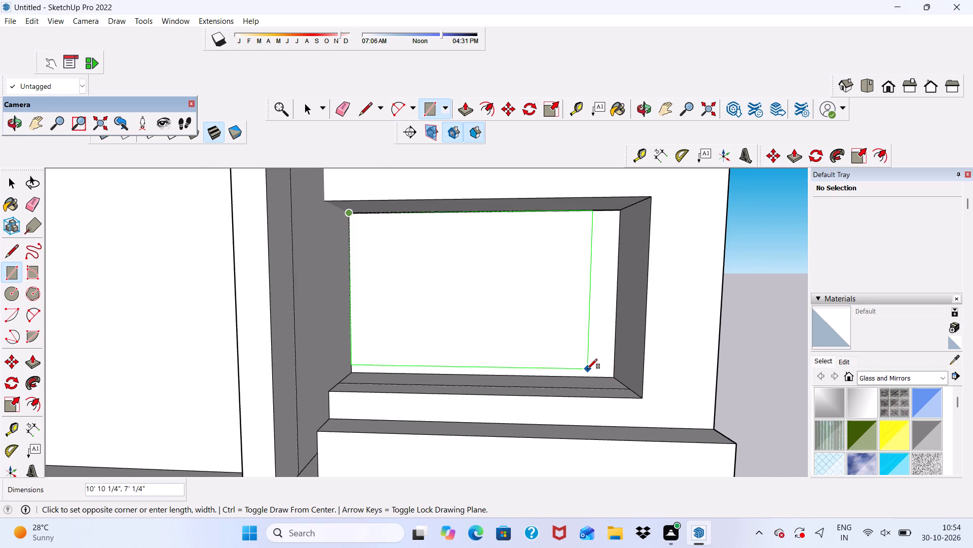
{"action": "left_click", "coordinate": [614, 376]}
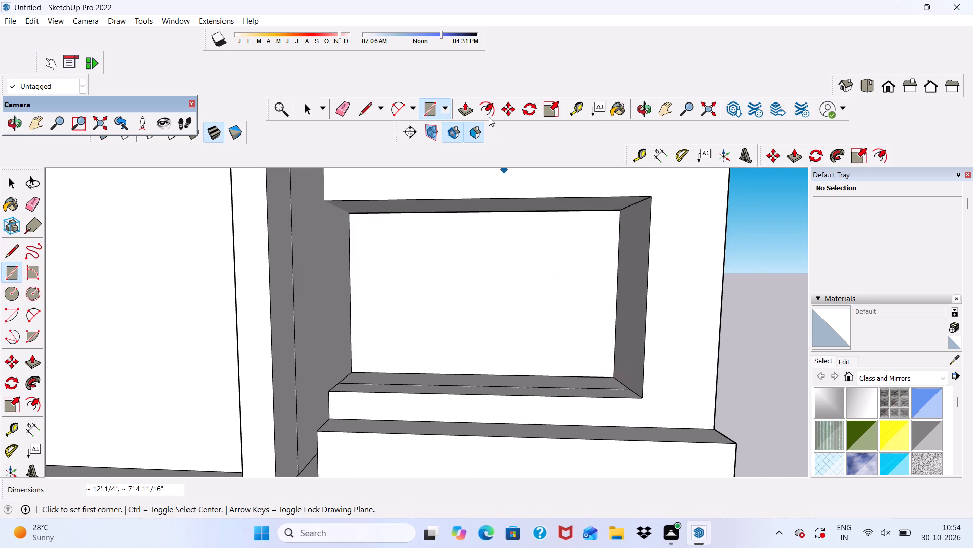
Offset the recess's back face inward by 6" to outline a window frame border.
{"action": "left_click", "coordinate": [488, 101]}
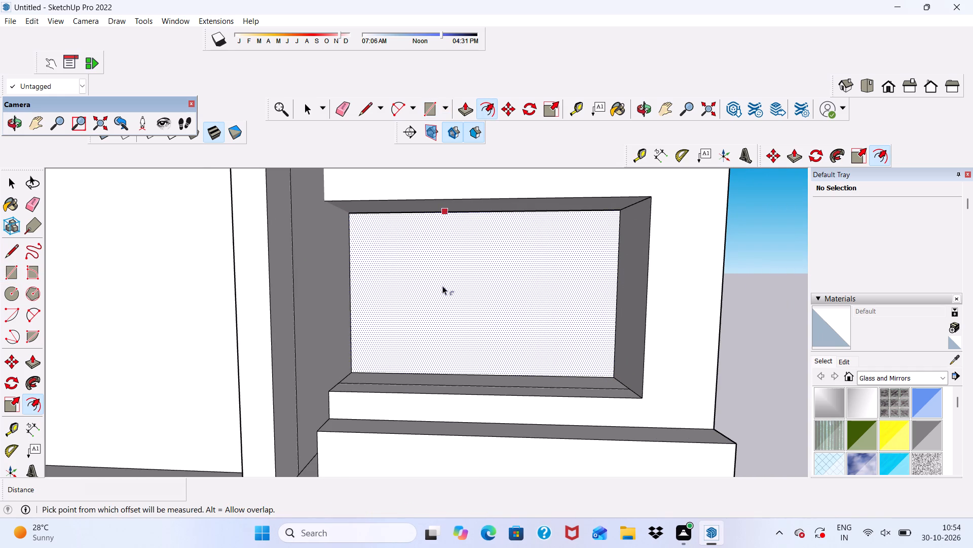
{"action": "left_click", "coordinate": [417, 289]}
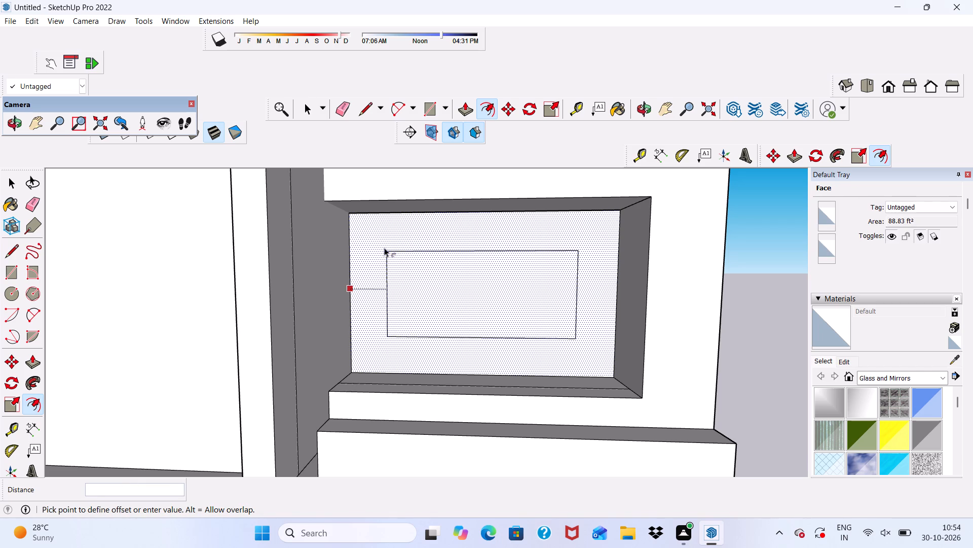
{"action": "key", "text": "6"}
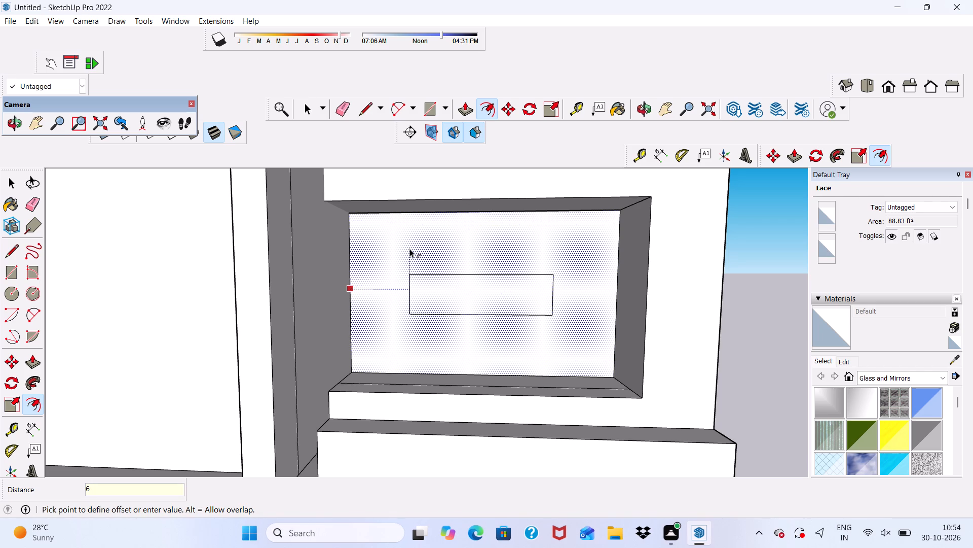
{"action": "key", "text": "shift+quotedbl"}
{"action": "key", "text": "Return"}
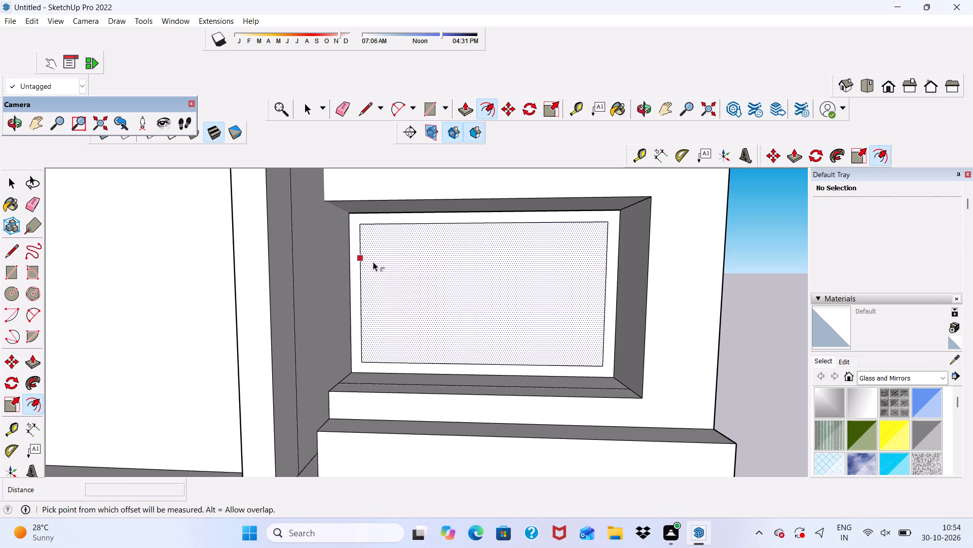
{"action": "scroll", "coordinate": [390, 283], "scroll_direction": "down", "scroll_amount": 5}
{"action": "scroll", "coordinate": [452, 266], "scroll_direction": "down", "scroll_amount": 1}
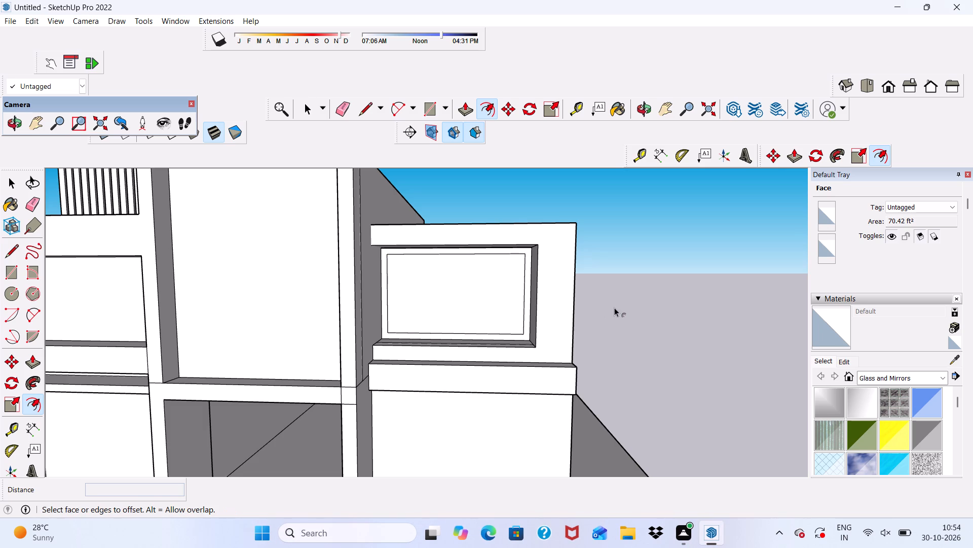
{"action": "key", "text": "space"}
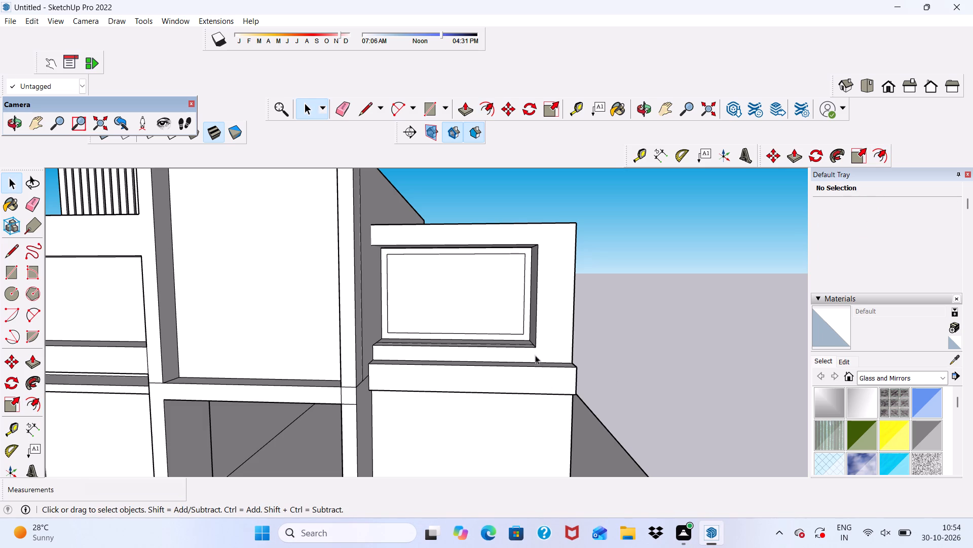
Place three vertical guides across the window panel, spaced about 2' 10 1/16", 2' 8 1/16" and 2' 11" from the inner frame edge onward.
{"action": "left_click", "coordinate": [580, 102]}
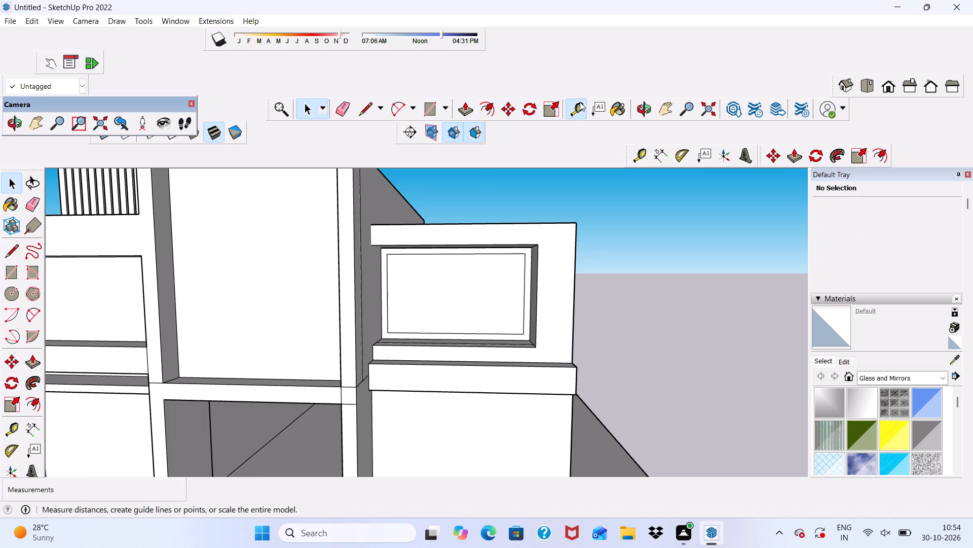
{"action": "scroll", "coordinate": [449, 294], "scroll_direction": "up", "scroll_amount": 5}
{"action": "scroll", "coordinate": [353, 269], "scroll_direction": "up", "scroll_amount": 3}
{"action": "left_click", "coordinate": [358, 266]}
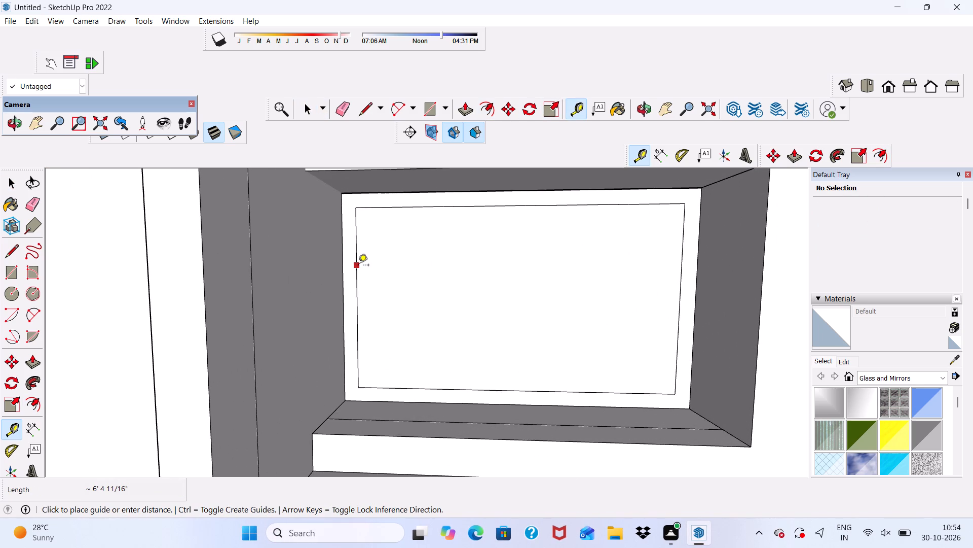
{"action": "left_click", "coordinate": [437, 210]}
{"action": "left_click", "coordinate": [437, 248]}
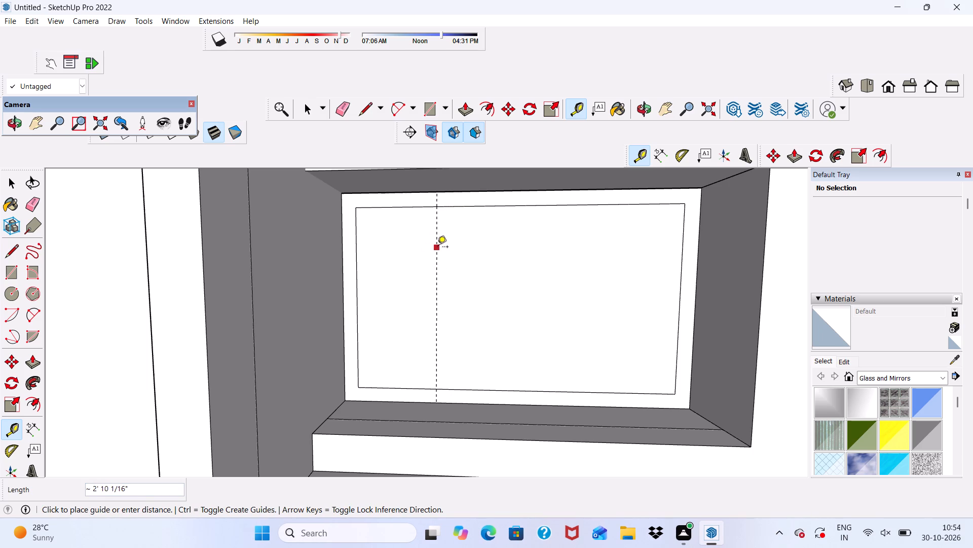
{"action": "left_click", "coordinate": [516, 204]}
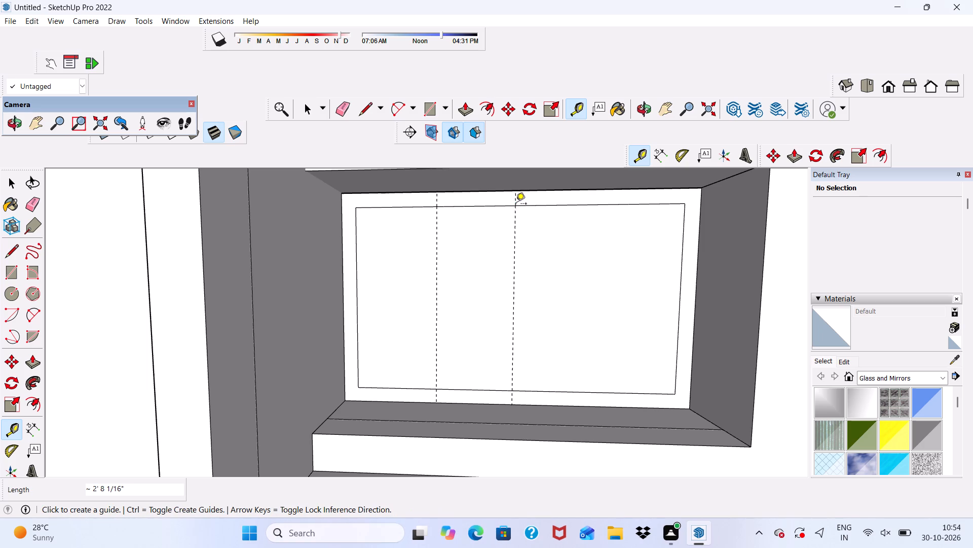
{"action": "left_click", "coordinate": [513, 242]}
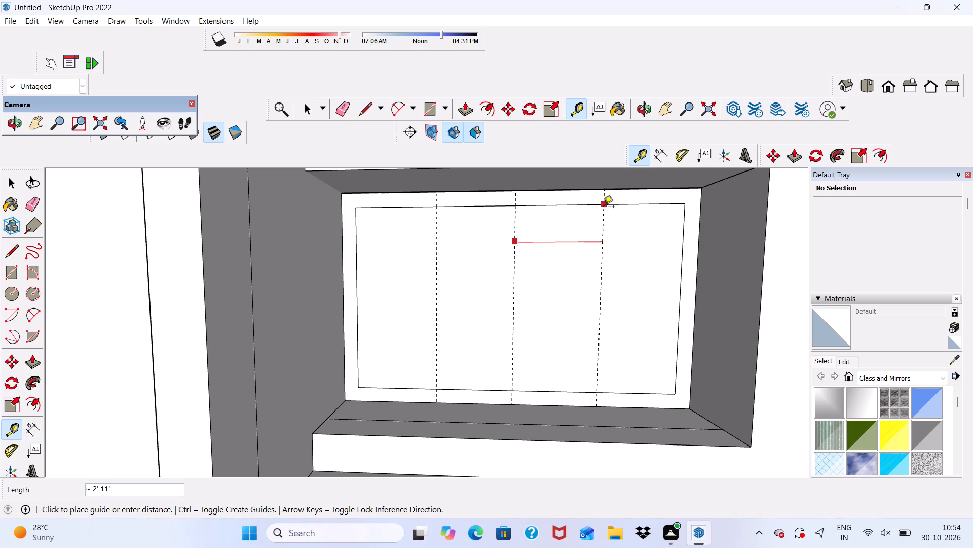
{"action": "left_click", "coordinate": [604, 208]}
Add a parallel guide 3" beyond the third vertical guide, towards the block's outer side.
{"action": "scroll", "coordinate": [512, 238], "scroll_direction": "down", "scroll_amount": 5}
{"action": "middle_click_drag", "start_coordinate": [475, 276], "coordinate": [483, 287]}
{"action": "scroll", "coordinate": [581, 256], "scroll_direction": "up", "scroll_amount": 5}
{"action": "left_click", "coordinate": [540, 263]}
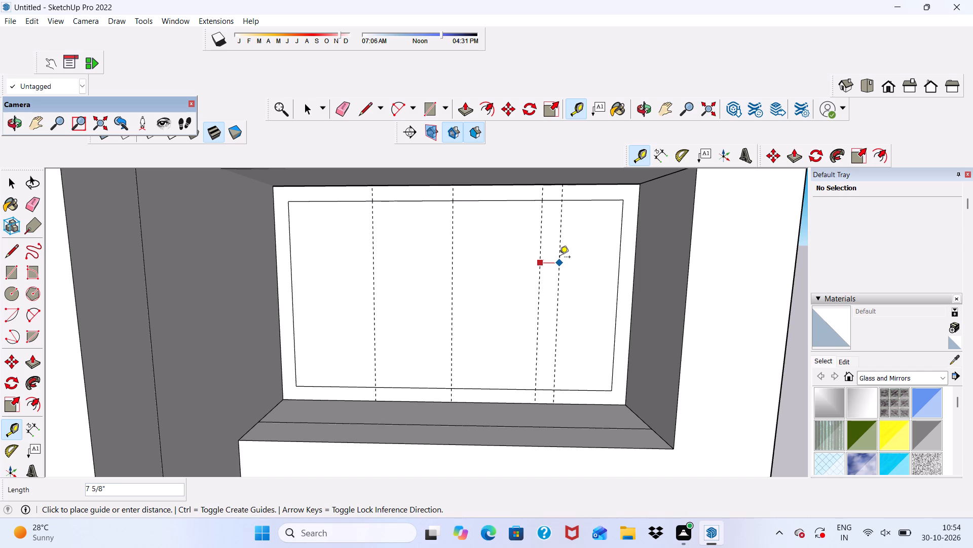
{"action": "key", "text": "3"}
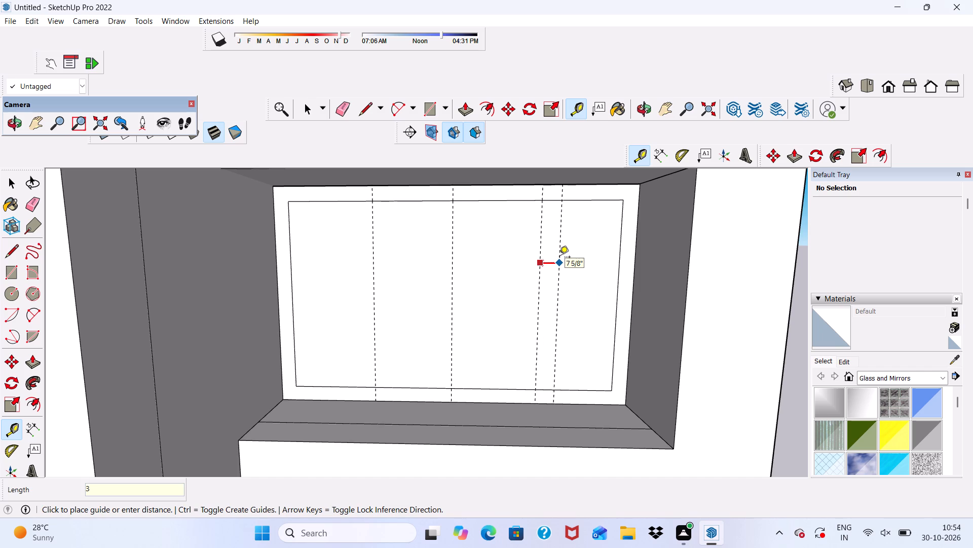
{"action": "key", "text": "shift+quotedbl"}
{"action": "key", "text": "Return"}
Add parallel guides 3" beyond the second and first vertical guides on the window panel, towards the block's outer side.
{"action": "scroll", "coordinate": [543, 286], "scroll_direction": "up", "scroll_amount": 4}
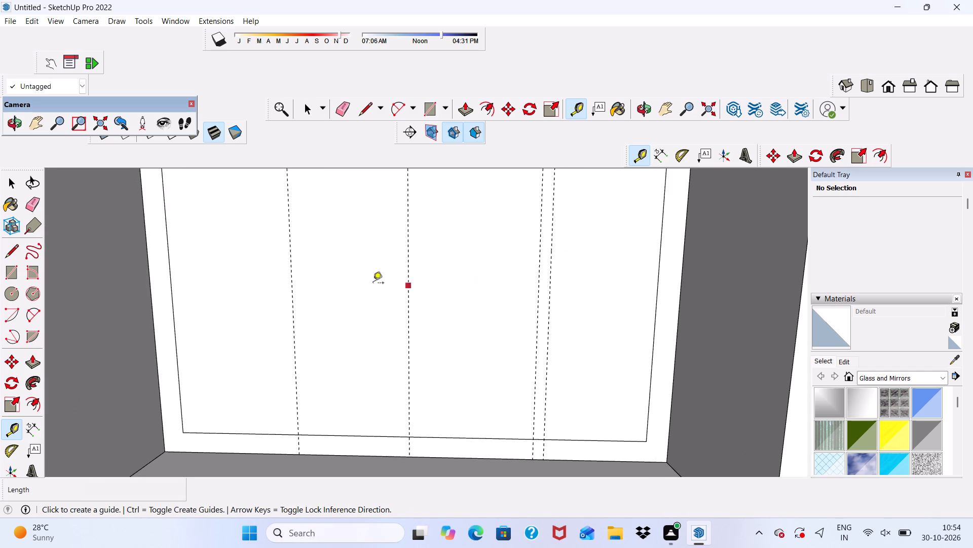
{"action": "left_click", "coordinate": [407, 267]}
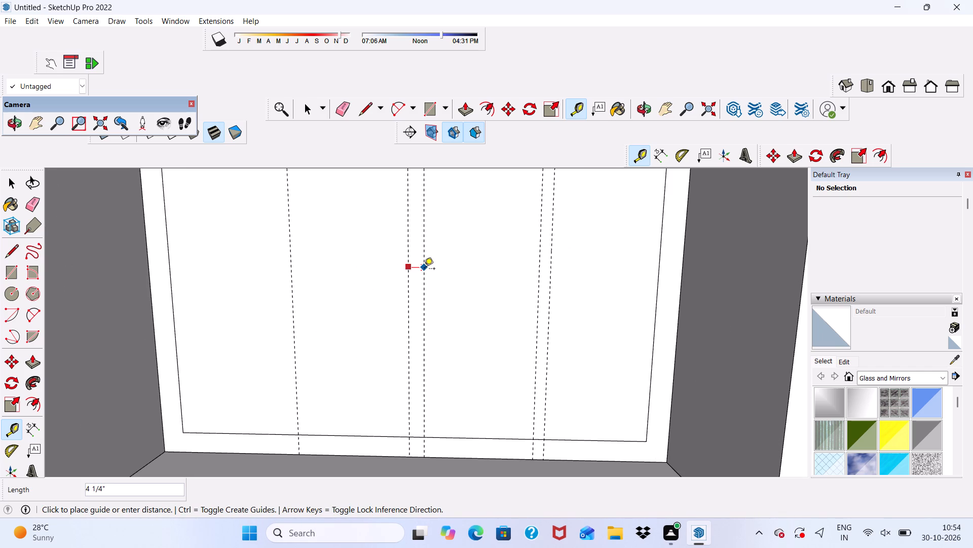
{"action": "key", "text": "3"}
{"action": "key", "text": "shift+quotedbl"}
{"action": "key", "text": "Return"}
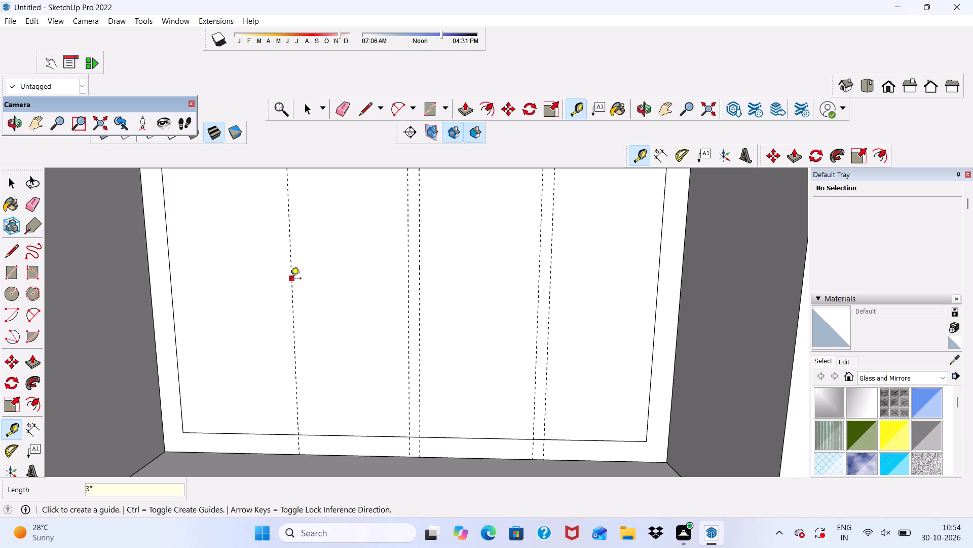
{"action": "left_click", "coordinate": [290, 279]}
{"action": "key", "text": "3"}
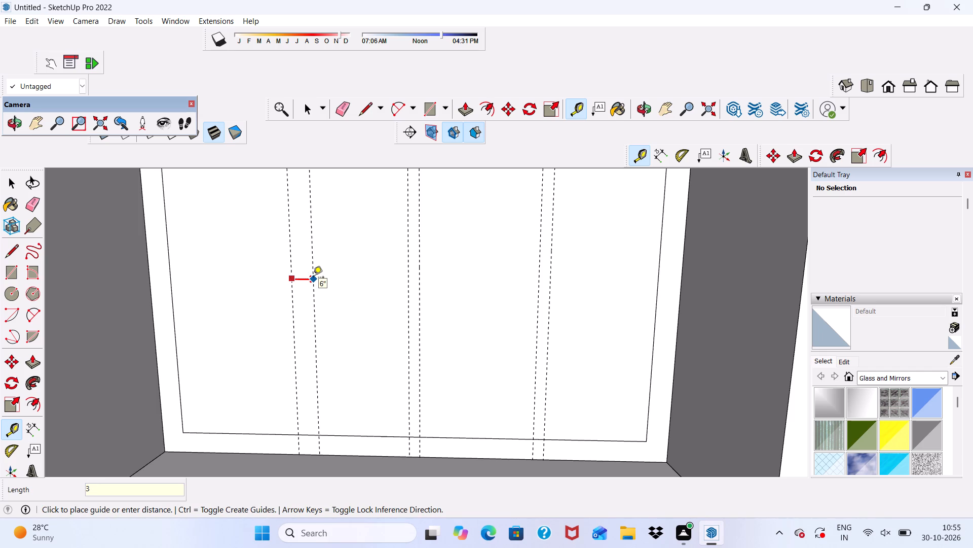
{"action": "key", "text": "shift+quotedbl"}
{"action": "key", "text": "Return"}
Draw two vertical lines of about 6' 4 11/16" along the first guide pair, between the inner frame's top and bottom edges.
{"action": "scroll", "coordinate": [374, 383], "scroll_direction": "down", "scroll_amount": 7}
{"action": "scroll", "coordinate": [495, 328], "scroll_direction": "up", "scroll_amount": 1}
{"action": "scroll", "coordinate": [479, 333], "scroll_direction": "down", "scroll_amount": 2}
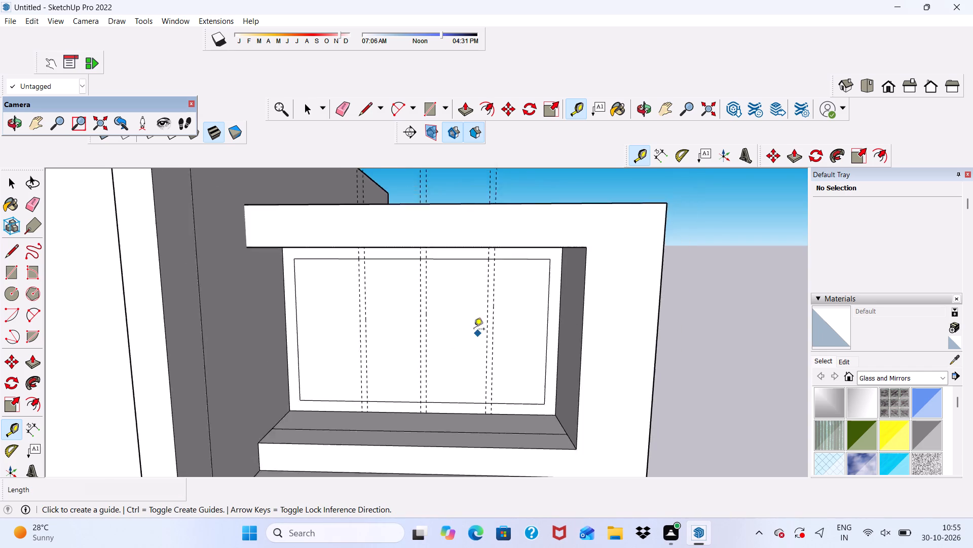
{"action": "scroll", "coordinate": [474, 330], "scroll_direction": "down", "scroll_amount": 3}
{"action": "scroll", "coordinate": [450, 318], "scroll_direction": "up", "scroll_amount": 6}
{"action": "scroll", "coordinate": [392, 220], "scroll_direction": "down", "scroll_amount": 2}
{"action": "middle_click_drag", "start_coordinate": [393, 287], "coordinate": [386, 221]}
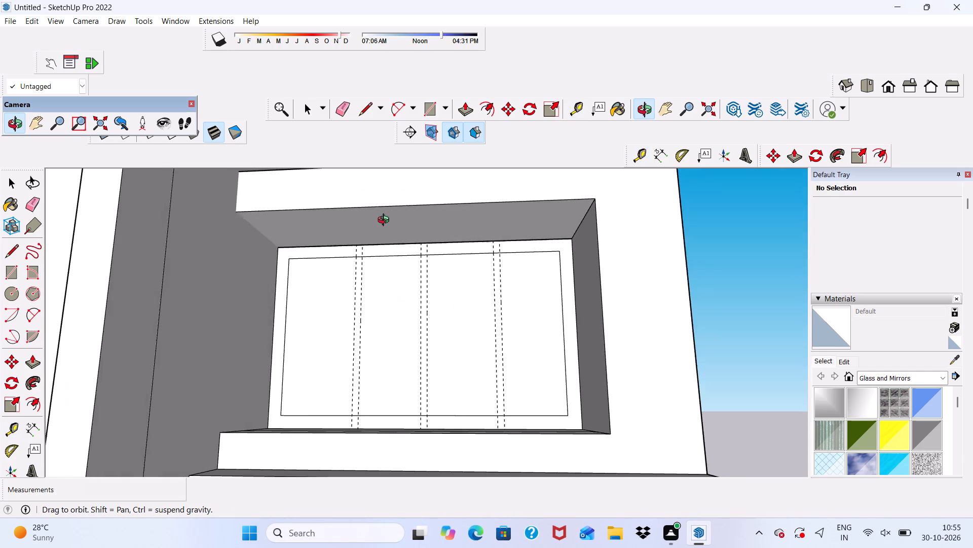
{"action": "middle_click_drag", "start_coordinate": [386, 221], "coordinate": [402, 288]}
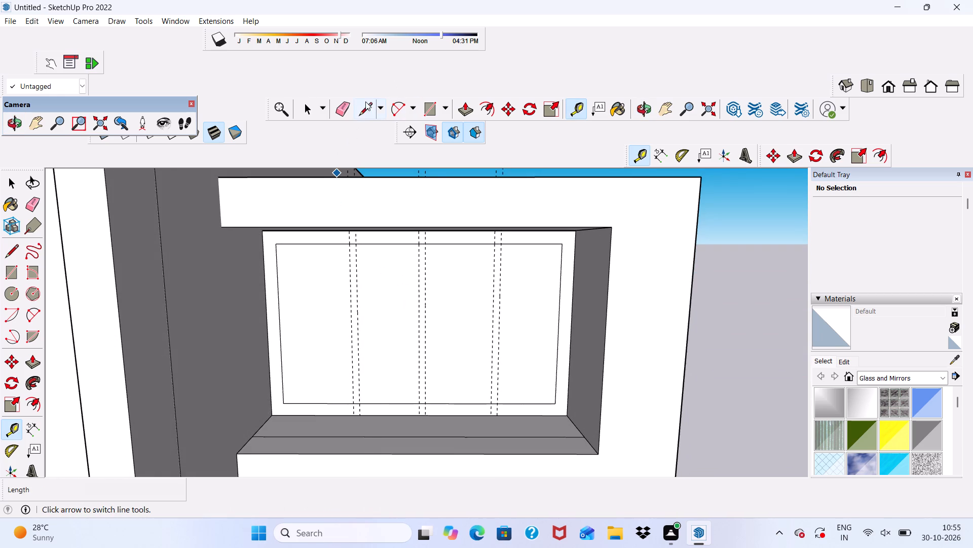
{"action": "left_click", "coordinate": [362, 100]}
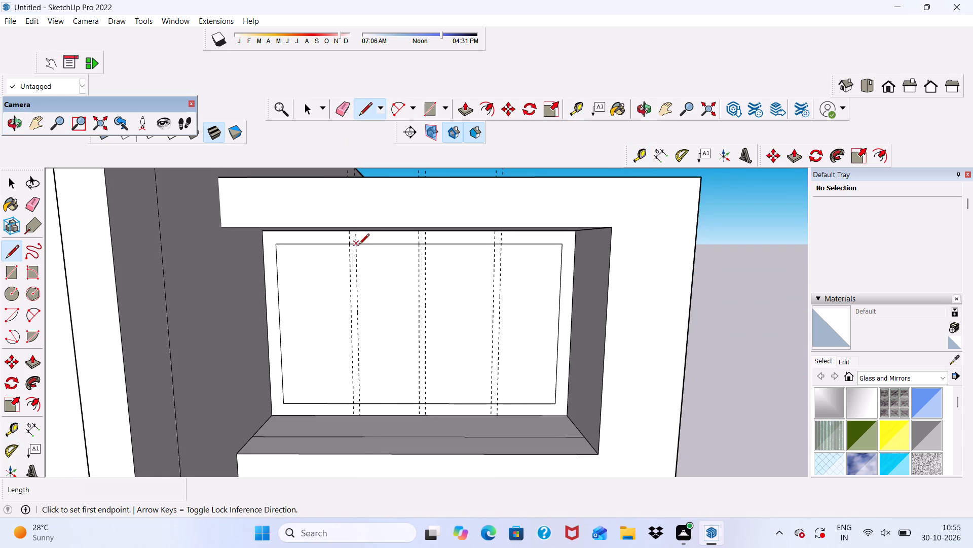
{"action": "scroll", "coordinate": [356, 244], "scroll_direction": "up", "scroll_amount": 4}
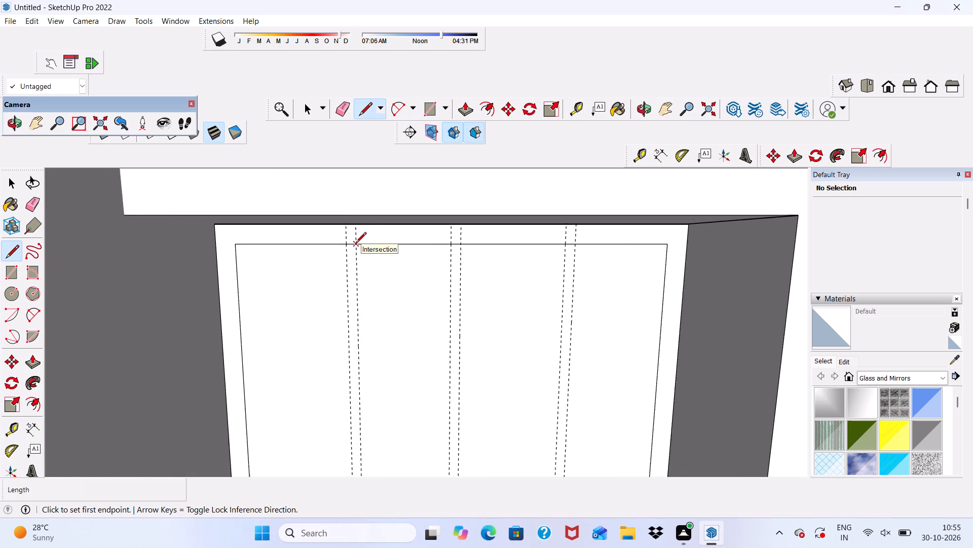
{"action": "scroll", "coordinate": [356, 244], "scroll_direction": "up", "scroll_amount": 8}
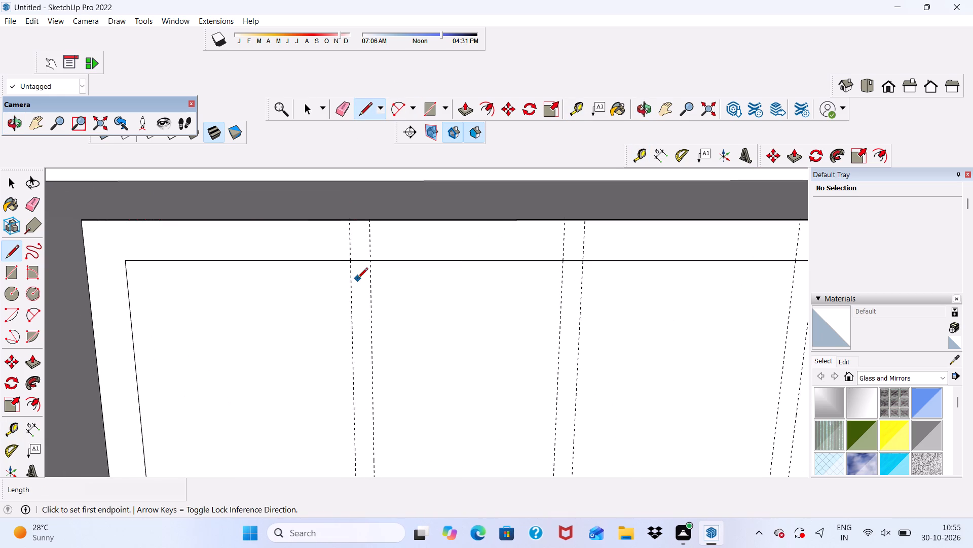
{"action": "scroll", "coordinate": [357, 279], "scroll_direction": "up", "scroll_amount": 4}
{"action": "left_click", "coordinate": [345, 251]}
{"action": "scroll", "coordinate": [353, 245], "scroll_direction": "down", "scroll_amount": 4}
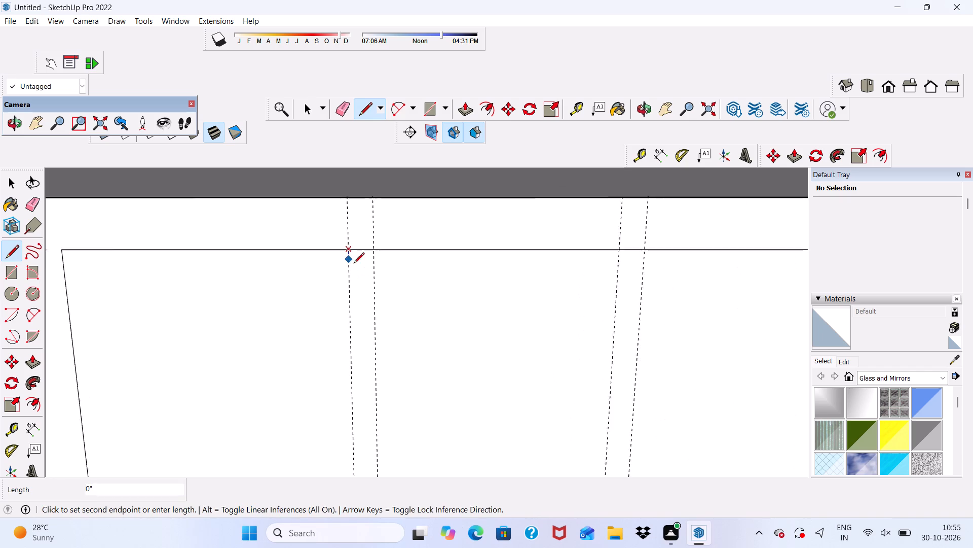
{"action": "scroll", "coordinate": [354, 264], "scroll_direction": "down", "scroll_amount": 1}
{"action": "scroll", "coordinate": [371, 221], "scroll_direction": "down", "scroll_amount": 13}
{"action": "scroll", "coordinate": [352, 266], "scroll_direction": "down", "scroll_amount": 1}
{"action": "scroll", "coordinate": [346, 360], "scroll_direction": "up", "scroll_amount": 4}
{"action": "scroll", "coordinate": [394, 386], "scroll_direction": "up", "scroll_amount": 4}
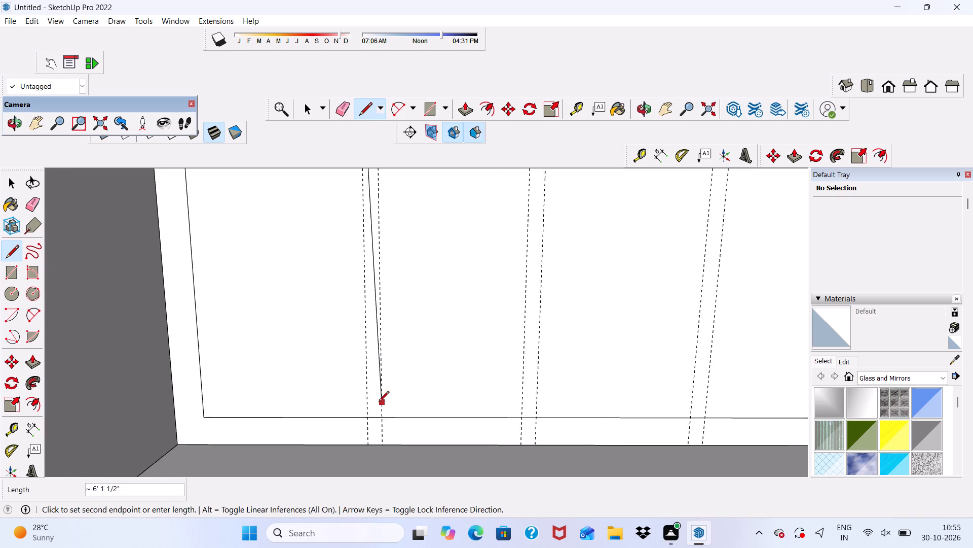
{"action": "scroll", "coordinate": [379, 402], "scroll_direction": "up", "scroll_amount": 6}
{"action": "left_click", "coordinate": [365, 420]}
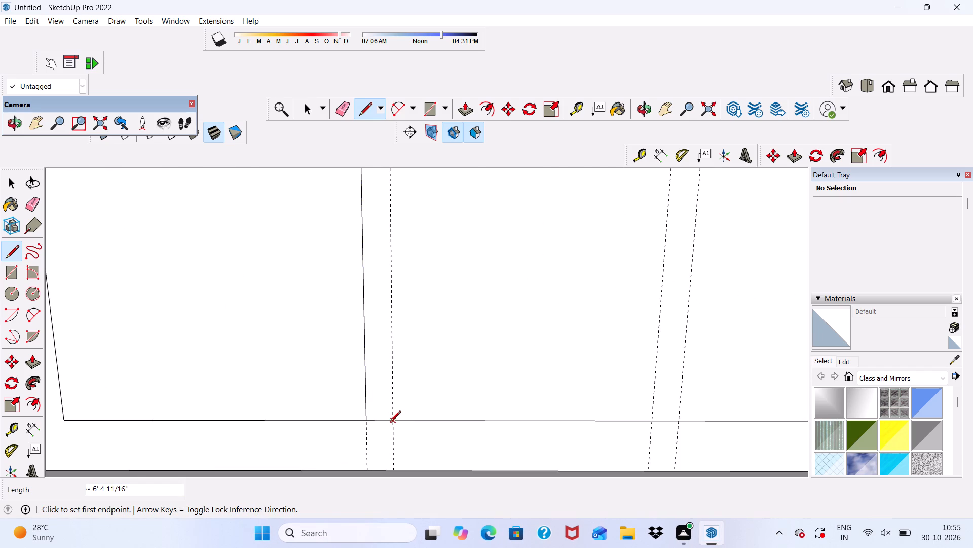
{"action": "left_click", "coordinate": [392, 421]}
{"action": "scroll", "coordinate": [382, 340], "scroll_direction": "down", "scroll_amount": 14}
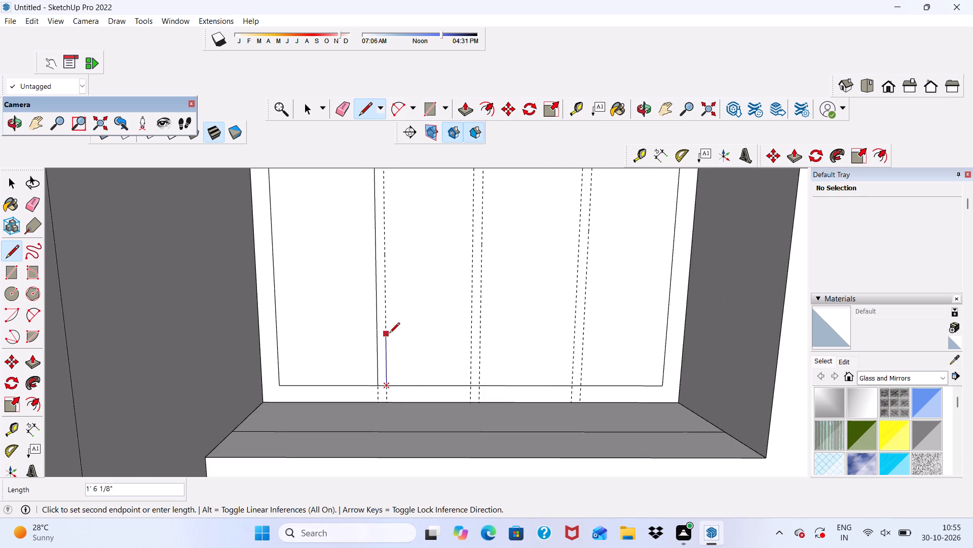
{"action": "scroll", "coordinate": [389, 334], "scroll_direction": "down", "scroll_amount": 3}
{"action": "scroll", "coordinate": [383, 258], "scroll_direction": "up", "scroll_amount": 11}
{"action": "left_click", "coordinate": [387, 228]}
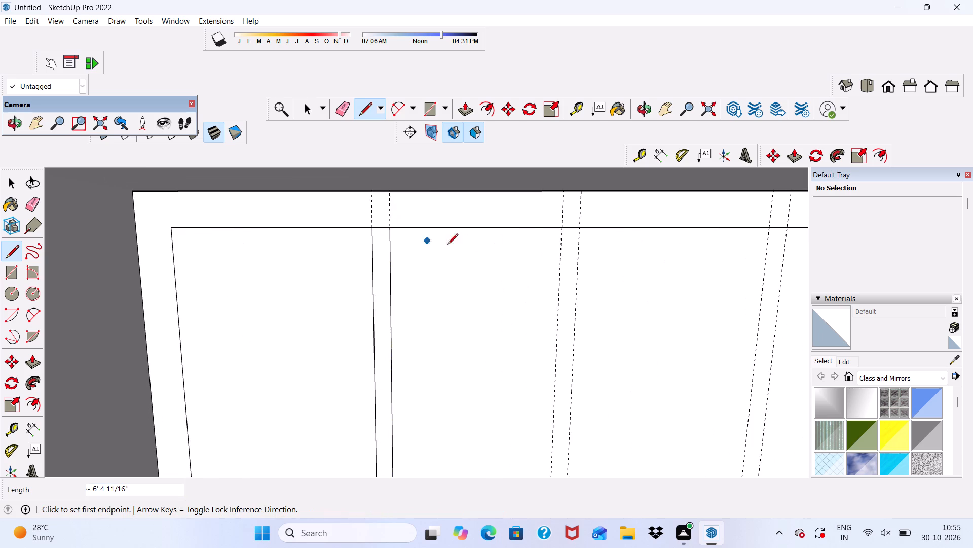
Draw two vertical lines of about 6' 4 11/16" along the middle guide pair, from the inner frame's top edge to its bottom edge.
{"action": "left_click", "coordinate": [563, 227]}
{"action": "scroll", "coordinate": [559, 217], "scroll_direction": "down", "scroll_amount": 6}
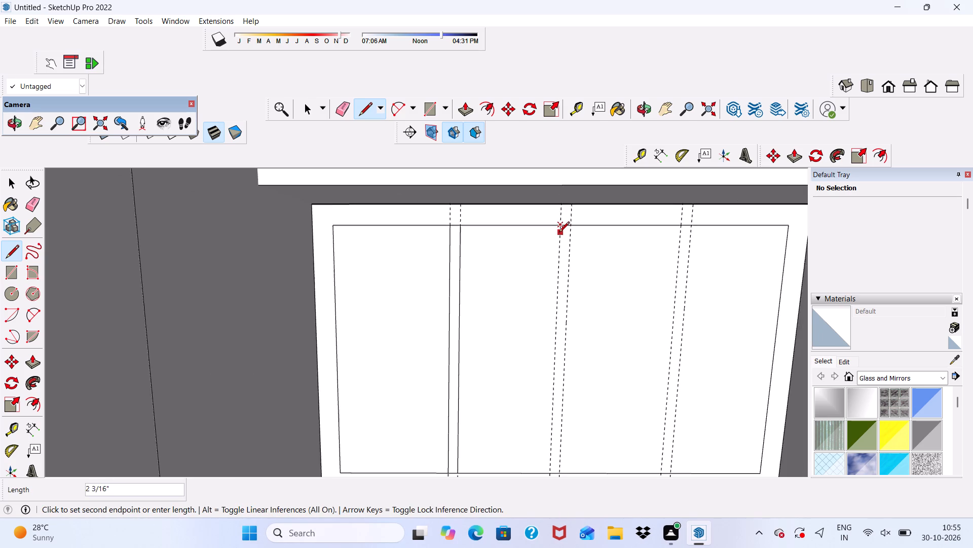
{"action": "scroll", "coordinate": [559, 233], "scroll_direction": "down", "scroll_amount": 10}
{"action": "scroll", "coordinate": [535, 338], "scroll_direction": "up", "scroll_amount": 14}
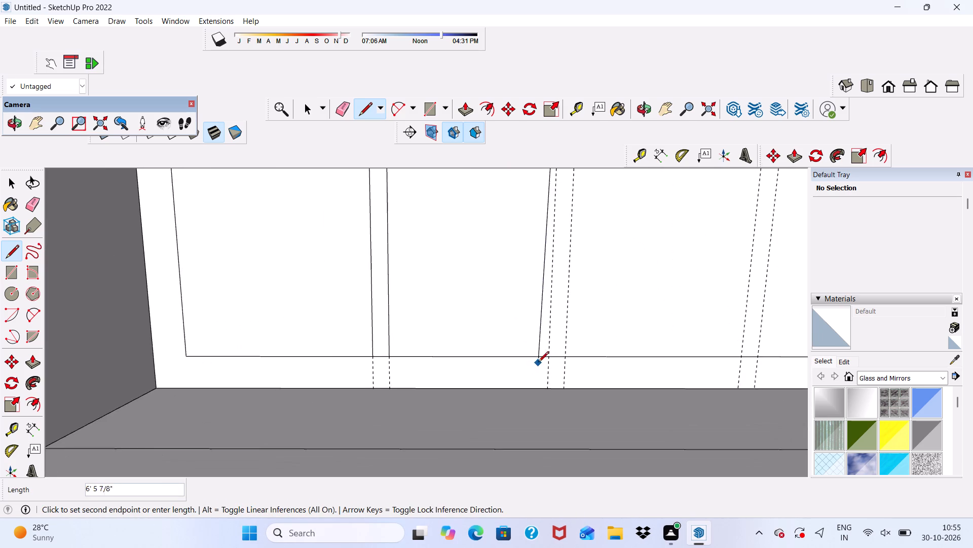
{"action": "scroll", "coordinate": [547, 356], "scroll_direction": "up", "scroll_amount": 3}
{"action": "left_click", "coordinate": [547, 356]}
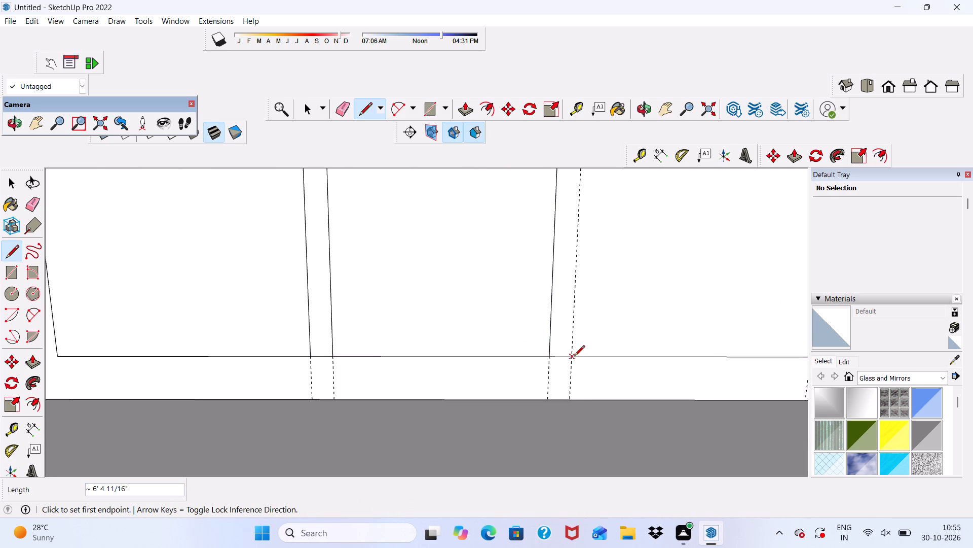
{"action": "left_click", "coordinate": [571, 358]}
{"action": "scroll", "coordinate": [569, 325], "scroll_direction": "down", "scroll_amount": 14}
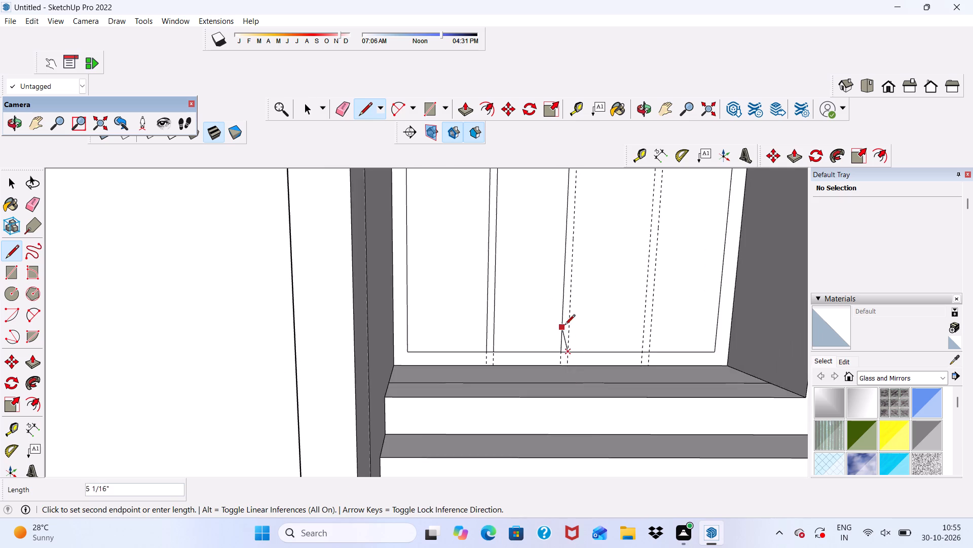
{"action": "scroll", "coordinate": [565, 326], "scroll_direction": "down", "scroll_amount": 5}
{"action": "scroll", "coordinate": [577, 195], "scroll_direction": "up", "scroll_amount": 6}
{"action": "scroll", "coordinate": [564, 348], "scroll_direction": "up", "scroll_amount": 1}
{"action": "scroll", "coordinate": [536, 233], "scroll_direction": "down", "scroll_amount": 7}
{"action": "scroll", "coordinate": [538, 294], "scroll_direction": "up", "scroll_amount": 5}
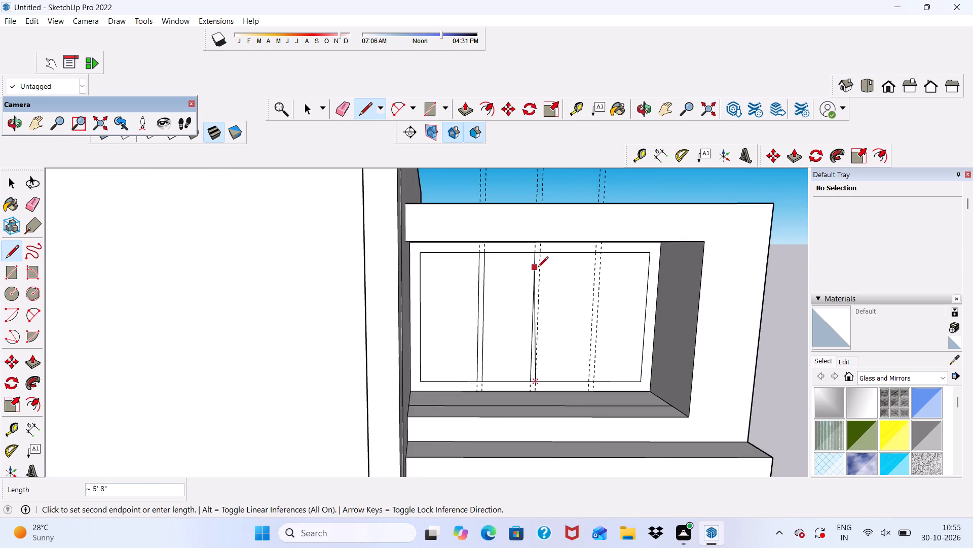
{"action": "scroll", "coordinate": [538, 268], "scroll_direction": "up", "scroll_amount": 8}
{"action": "left_click", "coordinate": [541, 237]}
Draw two vertical lines of about 6' 4 11/16" along the third guide pair, spanning the inner frame's full height.
{"action": "scroll", "coordinate": [459, 256], "scroll_direction": "down", "scroll_amount": 5}
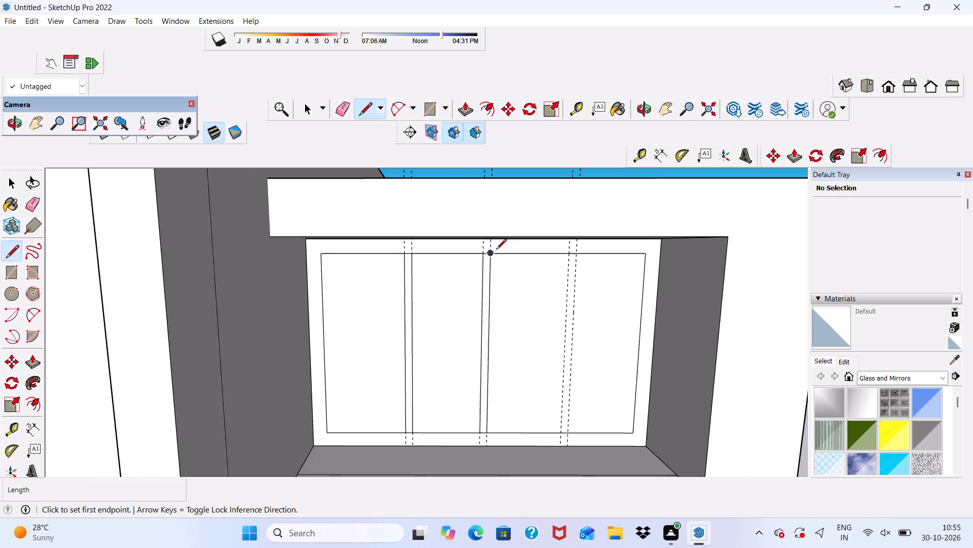
{"action": "scroll", "coordinate": [496, 250], "scroll_direction": "down", "scroll_amount": 4}
{"action": "scroll", "coordinate": [565, 252], "scroll_direction": "up", "scroll_amount": 9}
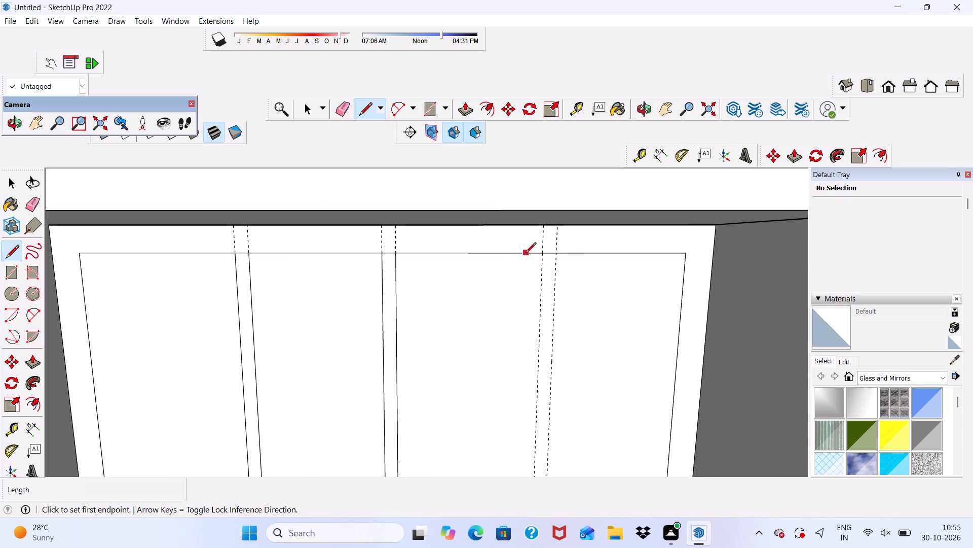
{"action": "left_click", "coordinate": [541, 255]}
{"action": "scroll", "coordinate": [530, 284], "scroll_direction": "down", "scroll_amount": 11}
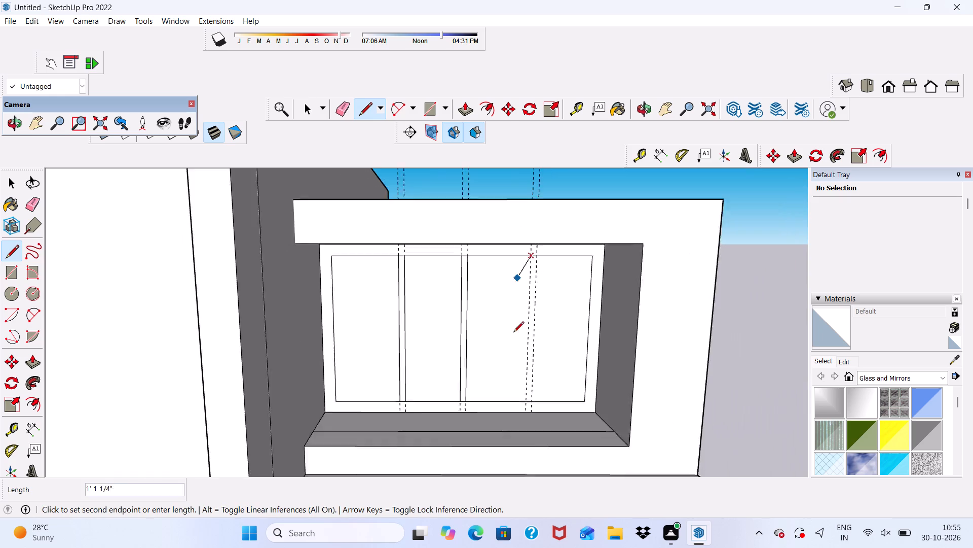
{"action": "scroll", "coordinate": [509, 381], "scroll_direction": "up", "scroll_amount": 10}
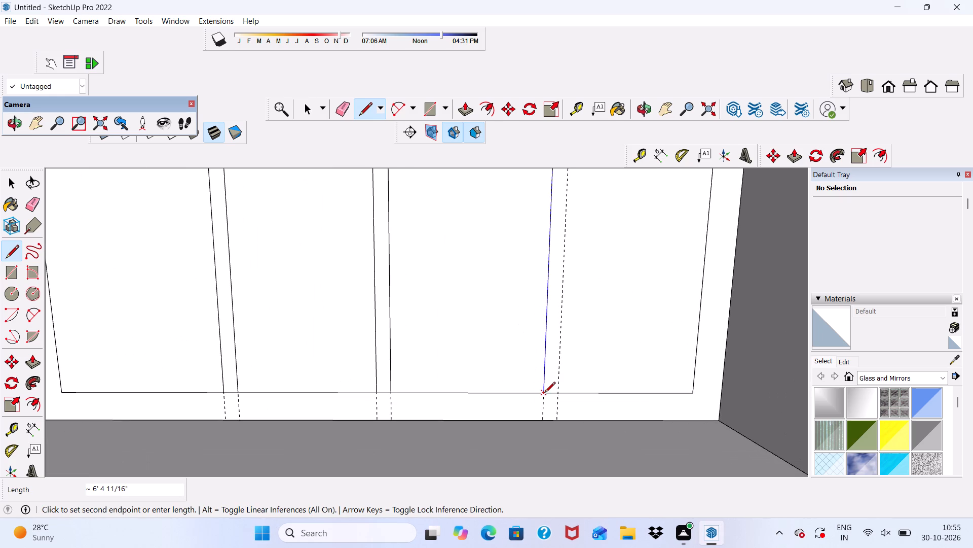
{"action": "left_click", "coordinate": [545, 393]}
{"action": "scroll", "coordinate": [561, 395], "scroll_direction": "up", "scroll_amount": 3}
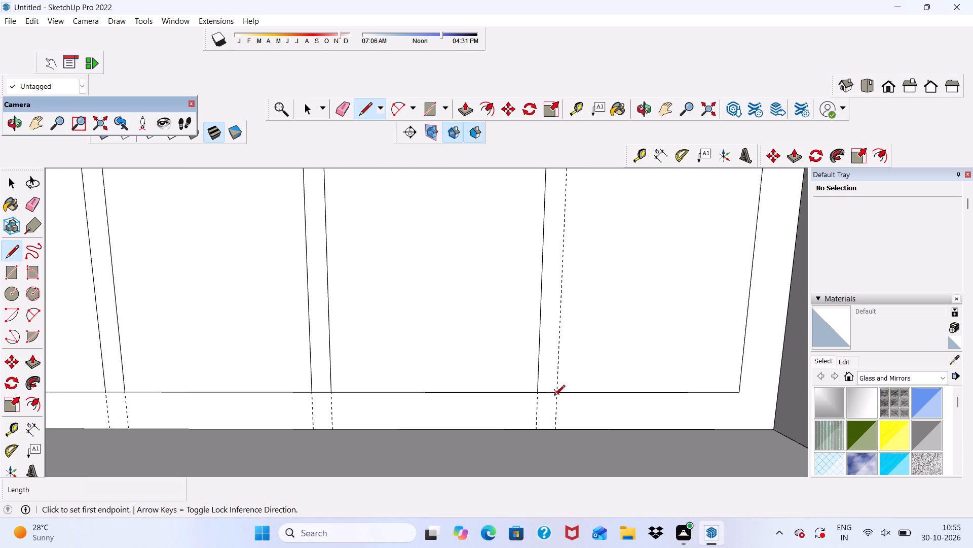
{"action": "left_click", "coordinate": [554, 393]}
{"action": "scroll", "coordinate": [557, 405], "scroll_direction": "down", "scroll_amount": 9}
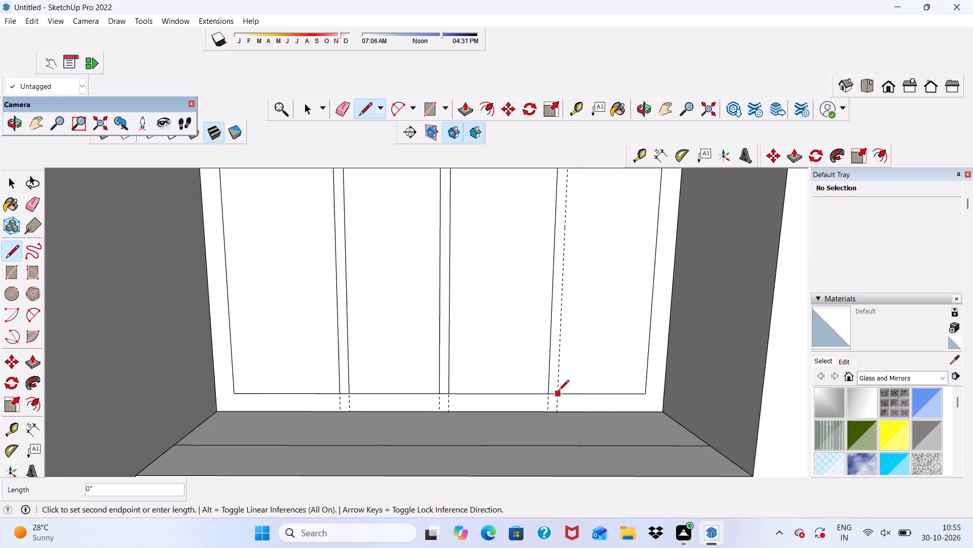
{"action": "scroll", "coordinate": [557, 391], "scroll_direction": "down", "scroll_amount": 5}
{"action": "scroll", "coordinate": [561, 257], "scroll_direction": "up", "scroll_amount": 10}
{"action": "left_click", "coordinate": [565, 250]}
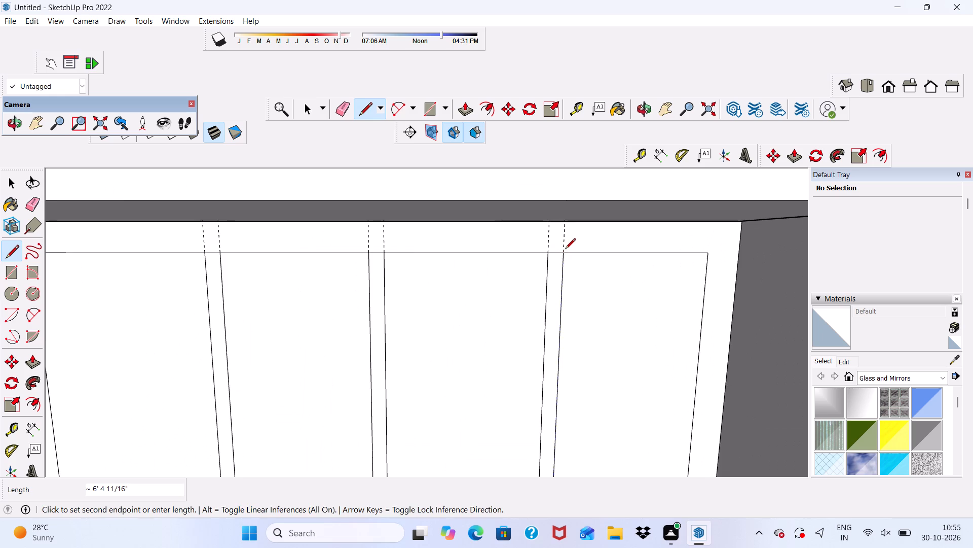
Erase all six vertical guides crossing the window panel.
{"action": "scroll", "coordinate": [558, 264], "scroll_direction": "down", "scroll_amount": 5}
{"action": "left_click", "coordinate": [344, 105]}
{"action": "scroll", "coordinate": [378, 252], "scroll_direction": "up", "scroll_amount": 3}
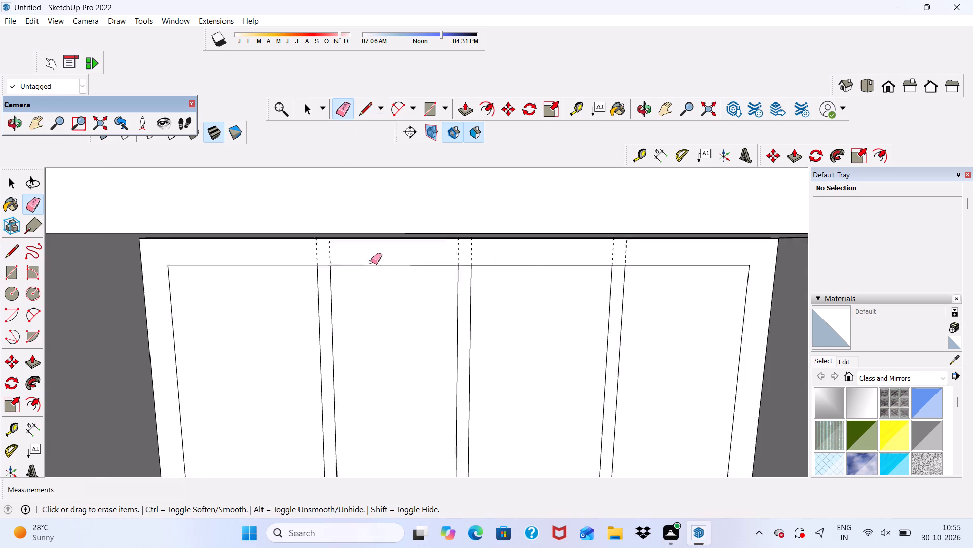
{"action": "scroll", "coordinate": [371, 262], "scroll_direction": "up", "scroll_amount": 4}
{"action": "left_click_drag", "start_coordinate": [297, 257], "coordinate": [326, 256]}
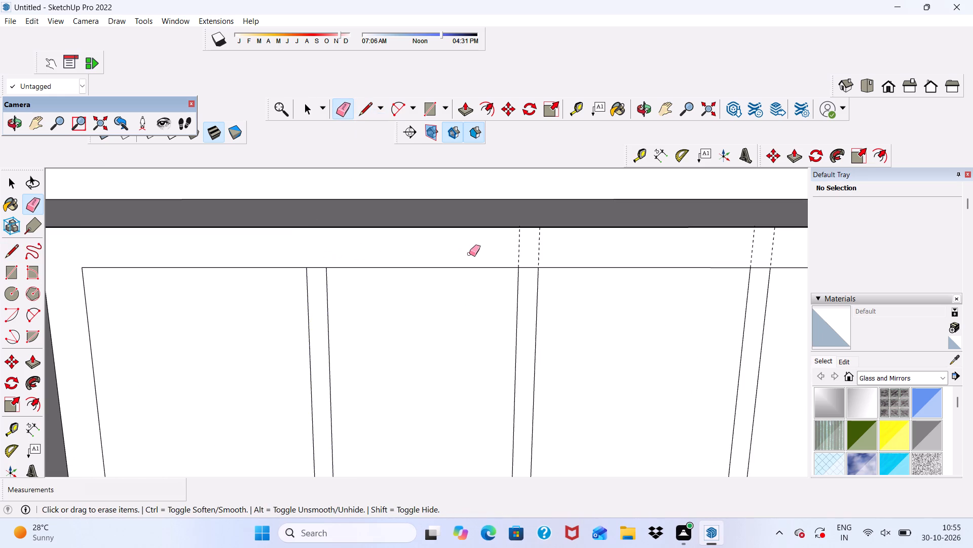
{"action": "left_click_drag", "start_coordinate": [476, 254], "coordinate": [567, 248]}
{"action": "left_click_drag", "start_coordinate": [746, 239], "coordinate": [778, 241]}
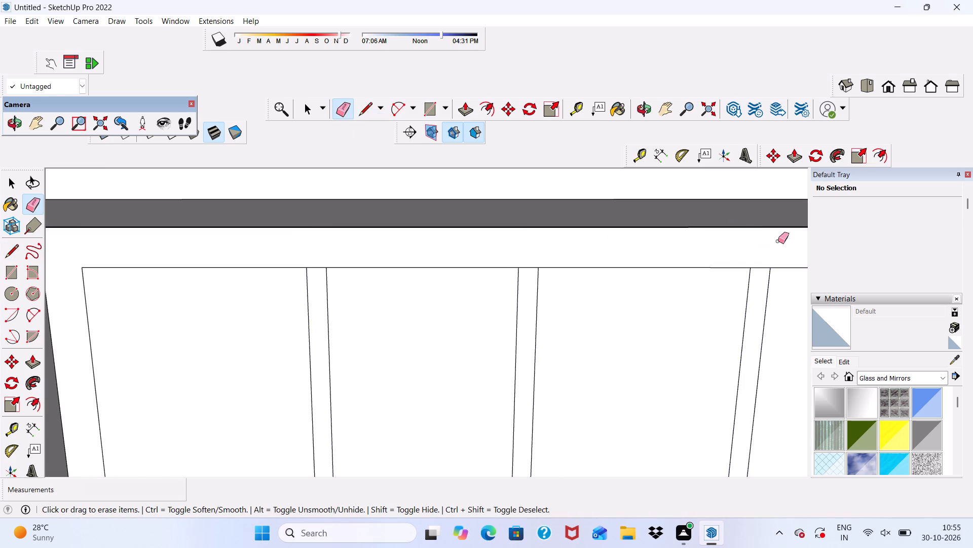
Erase the short inner frame edge segments at the top of all three mullions, joining them with the frame's upper border.
{"action": "scroll", "coordinate": [759, 258], "scroll_direction": "up", "scroll_amount": 2}
{"action": "left_click_drag", "start_coordinate": [759, 260], "coordinate": [762, 282]}
{"action": "scroll", "coordinate": [516, 316], "scroll_direction": "up", "scroll_amount": 2}
{"action": "left_click_drag", "start_coordinate": [475, 249], "coordinate": [479, 278]}
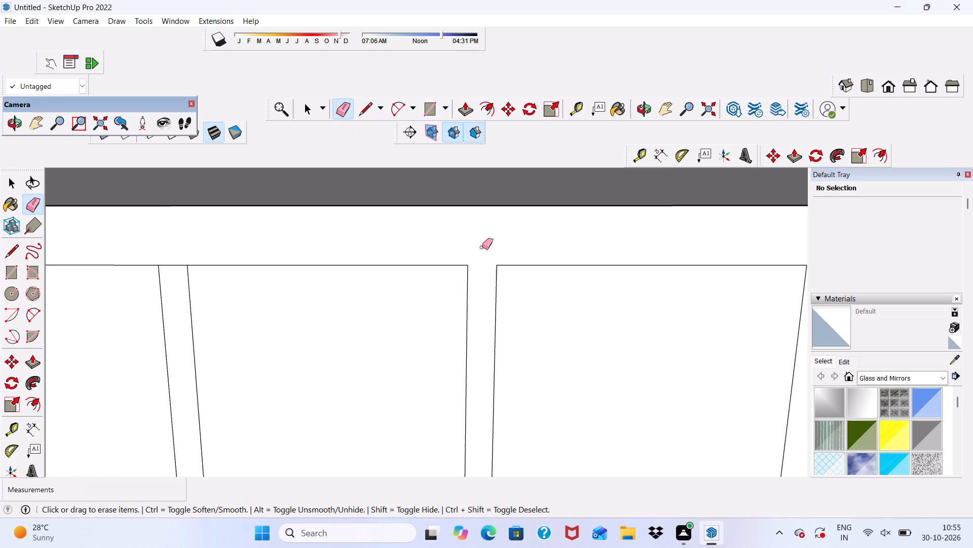
{"action": "scroll", "coordinate": [482, 246], "scroll_direction": "down", "scroll_amount": 12}
{"action": "scroll", "coordinate": [373, 306], "scroll_direction": "up", "scroll_amount": 7}
{"action": "scroll", "coordinate": [428, 208], "scroll_direction": "up", "scroll_amount": 4}
{"action": "left_click_drag", "start_coordinate": [441, 199], "coordinate": [445, 227]}
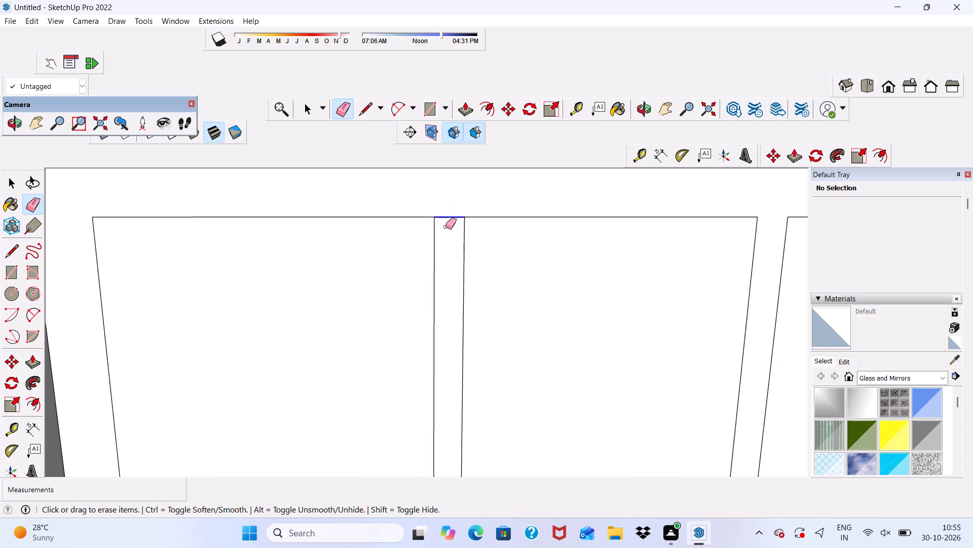
{"action": "left_click_drag", "start_coordinate": [445, 227], "coordinate": [446, 233]}
Erase the short inner frame edge segments at the bottom of all three mullions, joining them with the frame's lower border.
{"action": "scroll", "coordinate": [445, 220], "scroll_direction": "down", "scroll_amount": 20}
{"action": "scroll", "coordinate": [445, 220], "scroll_direction": "down", "scroll_amount": 6}
{"action": "scroll", "coordinate": [431, 383], "scroll_direction": "up", "scroll_amount": 5}
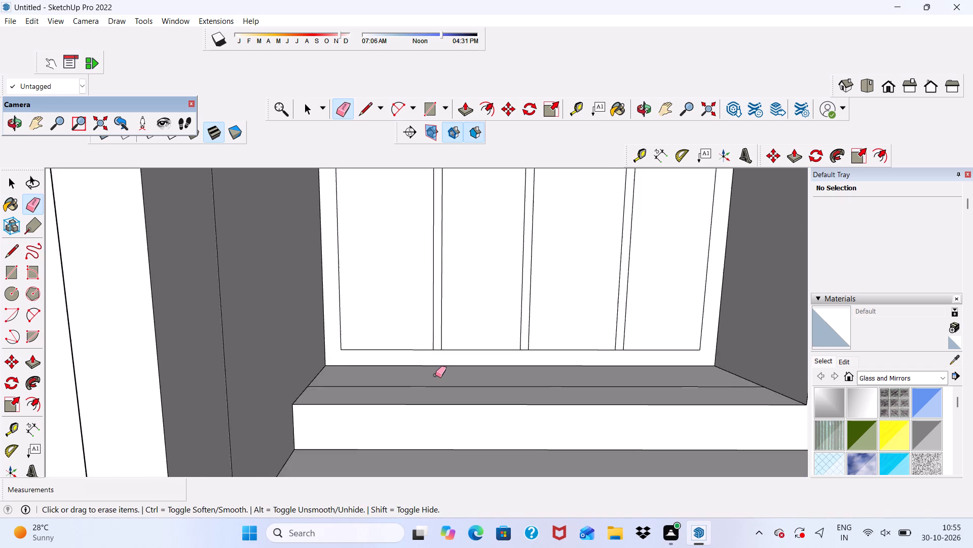
{"action": "scroll", "coordinate": [435, 375], "scroll_direction": "up", "scroll_amount": 11}
{"action": "left_click", "coordinate": [443, 332]}
{"action": "left_click", "coordinate": [442, 336]}
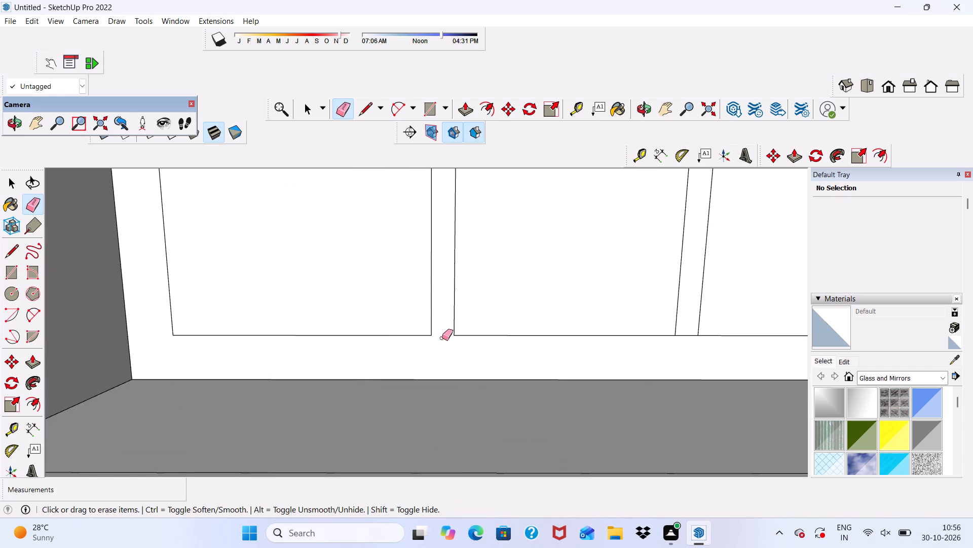
{"action": "scroll", "coordinate": [431, 340], "scroll_direction": "down", "scroll_amount": 6}
{"action": "scroll", "coordinate": [610, 369], "scroll_direction": "up", "scroll_amount": 10}
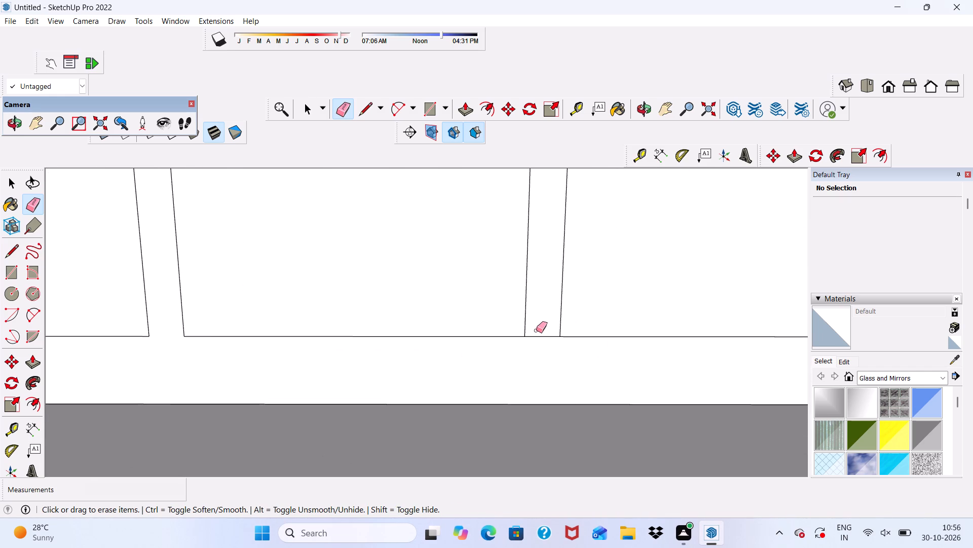
{"action": "left_click_drag", "start_coordinate": [537, 331], "coordinate": [537, 351]}
{"action": "scroll", "coordinate": [314, 373], "scroll_direction": "down", "scroll_amount": 7}
{"action": "scroll", "coordinate": [373, 351], "scroll_direction": "down", "scroll_amount": 1}
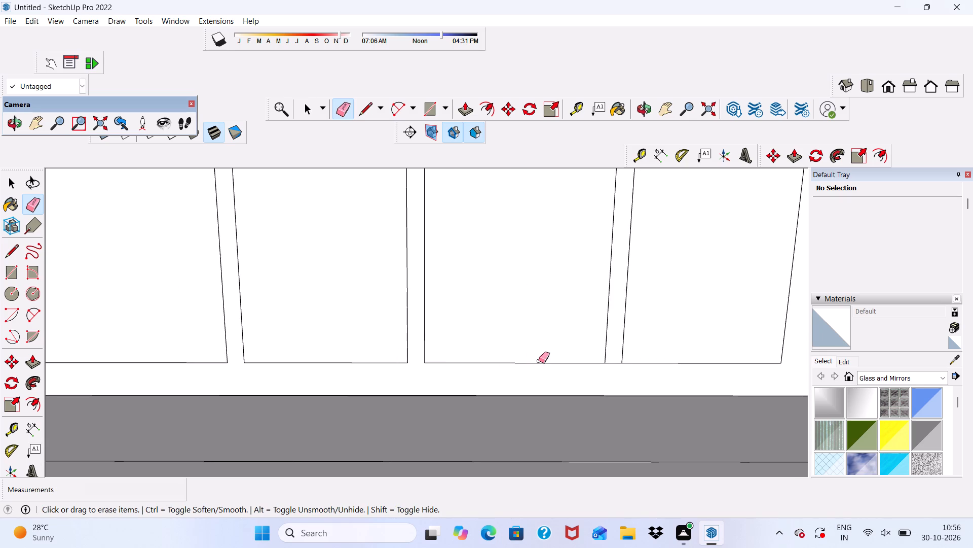
{"action": "scroll", "coordinate": [539, 361], "scroll_direction": "up", "scroll_amount": 4}
{"action": "left_click_drag", "start_coordinate": [647, 361], "coordinate": [649, 368]}
{"action": "scroll", "coordinate": [160, 423], "scroll_direction": "down", "scroll_amount": 9}
Push/Pull the joined window frame and mullion face outward by 3".
{"action": "left_click", "coordinate": [467, 107]}
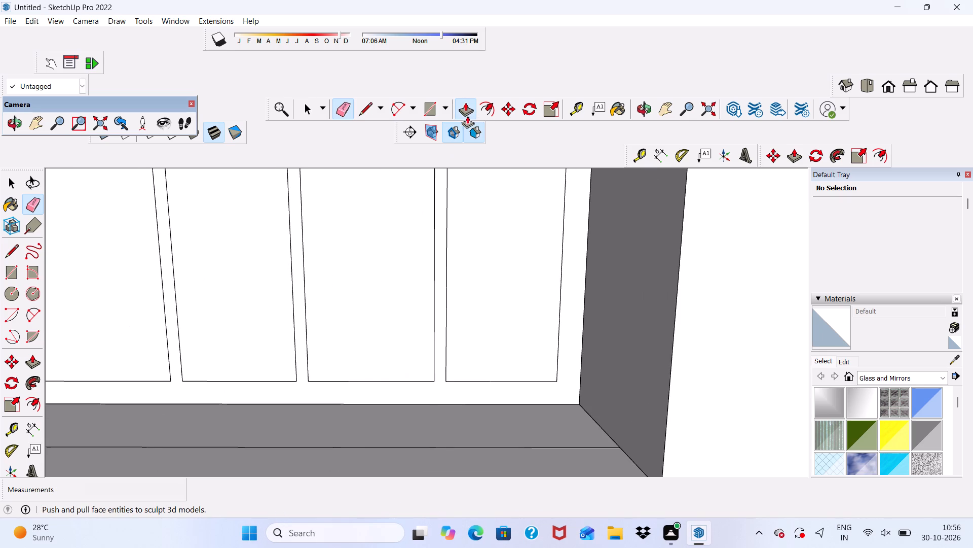
{"action": "scroll", "coordinate": [426, 401], "scroll_direction": "up", "scroll_amount": 1}
{"action": "left_click", "coordinate": [423, 395]}
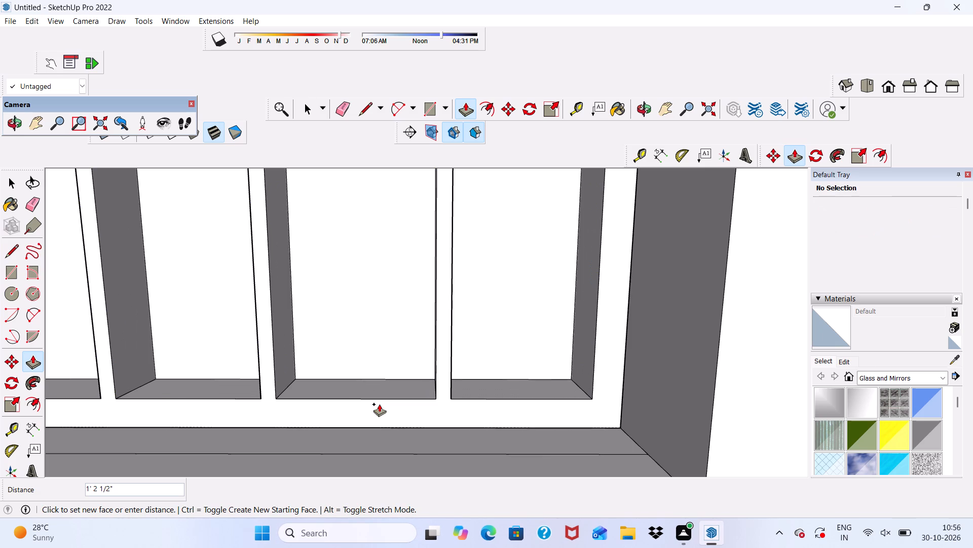
{"action": "key", "text": "3"}
{"action": "key", "text": "shift+quotedbl"}
{"action": "key", "text": "Return"}
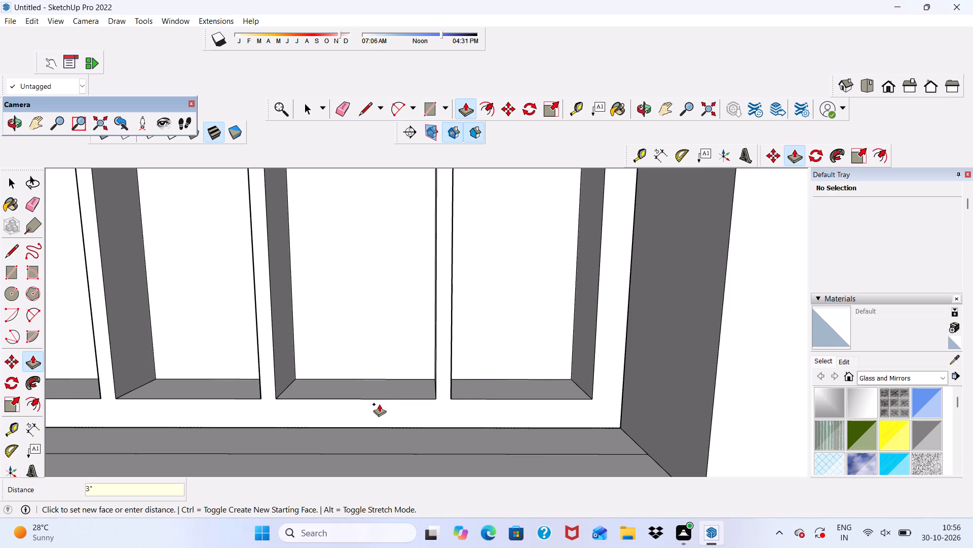
{"action": "key", "text": "space"}
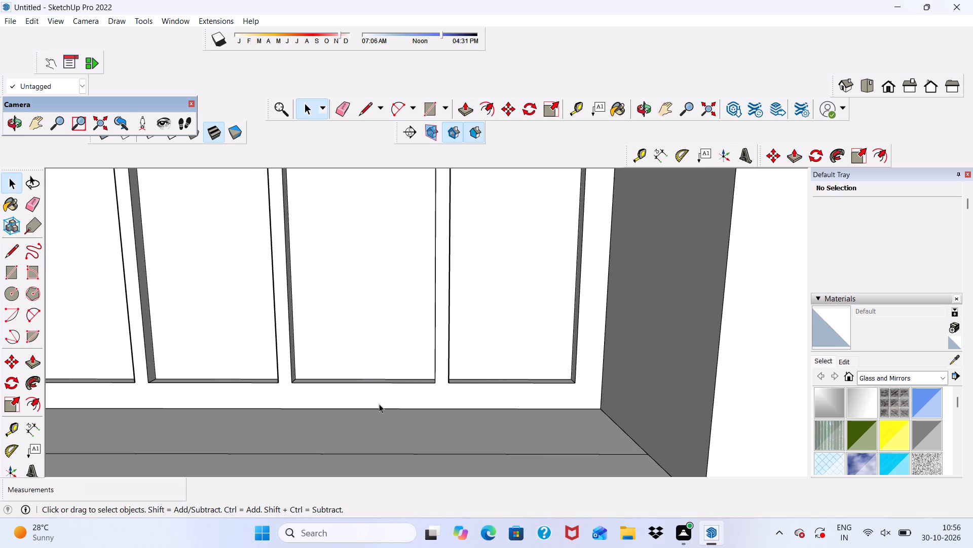
Draw a rectangle about 4' 2" by 12' 6" across the lower part of the side block's recess opening, starting from its lower corner.
{"action": "scroll", "coordinate": [351, 370], "scroll_direction": "down", "scroll_amount": 11}
{"action": "middle_click_drag", "start_coordinate": [421, 380], "coordinate": [422, 333]}
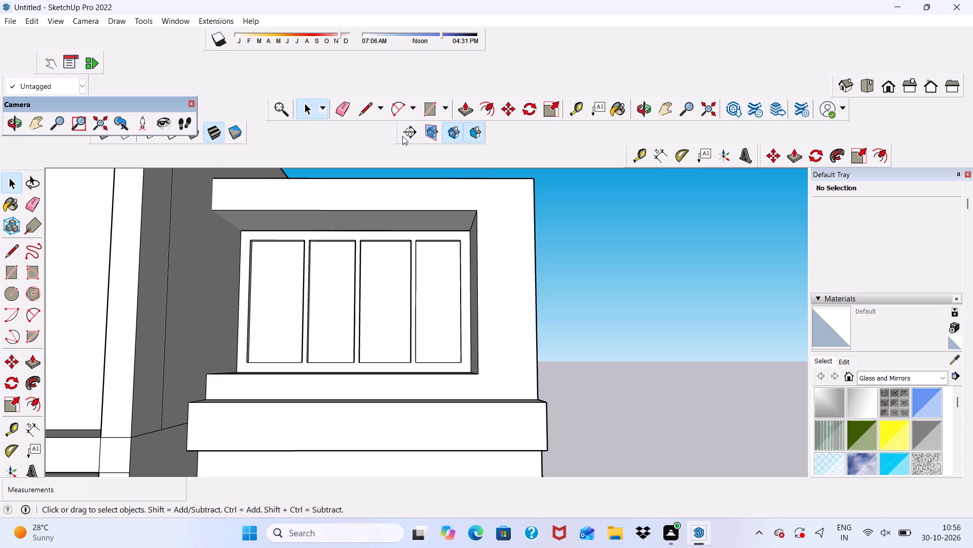
{"action": "left_click", "coordinate": [433, 108]}
{"action": "left_click", "coordinate": [212, 376]}
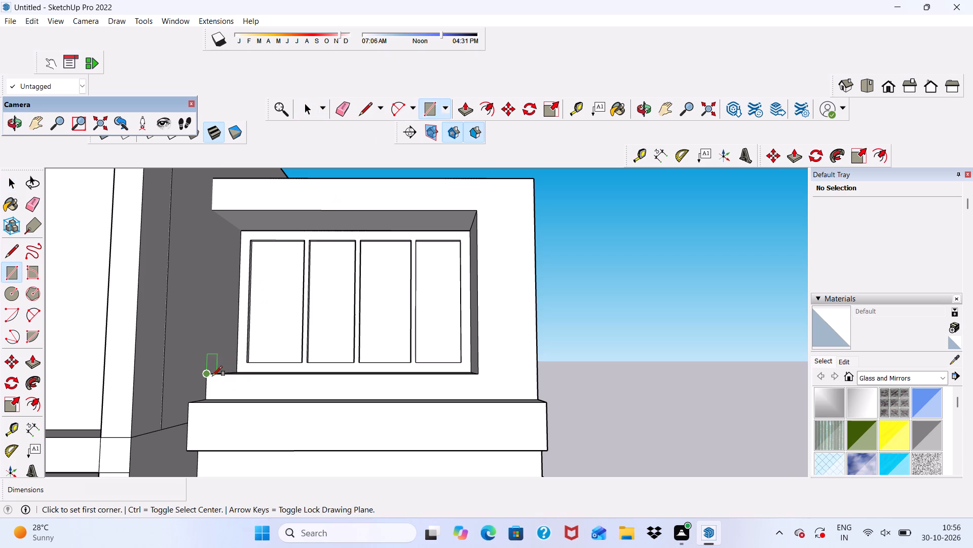
{"action": "left_click", "coordinate": [477, 292]}
{"action": "scroll", "coordinate": [469, 294], "scroll_direction": "down", "scroll_amount": 4}
{"action": "middle_click_drag", "start_coordinate": [467, 306], "coordinate": [359, 374]}
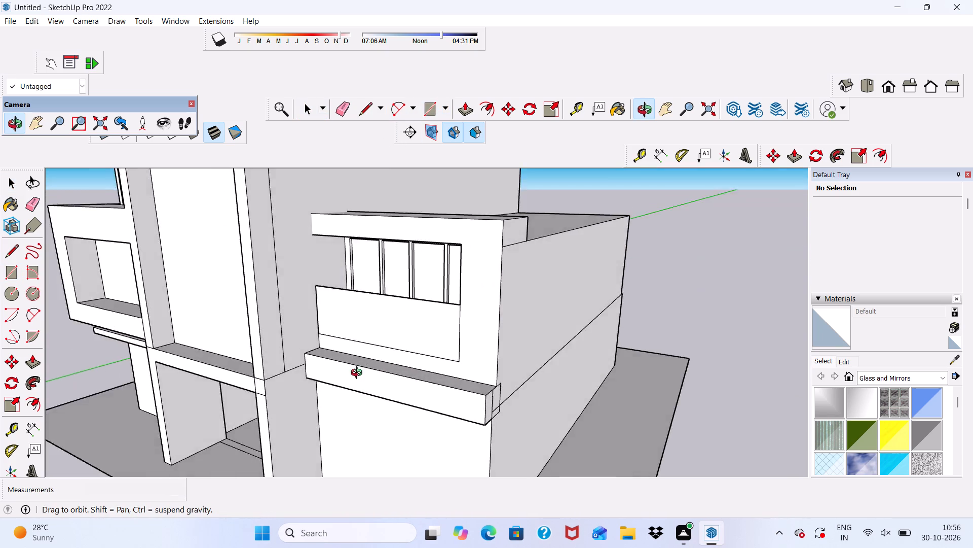
{"action": "middle_click_drag", "start_coordinate": [359, 374], "coordinate": [493, 361]}
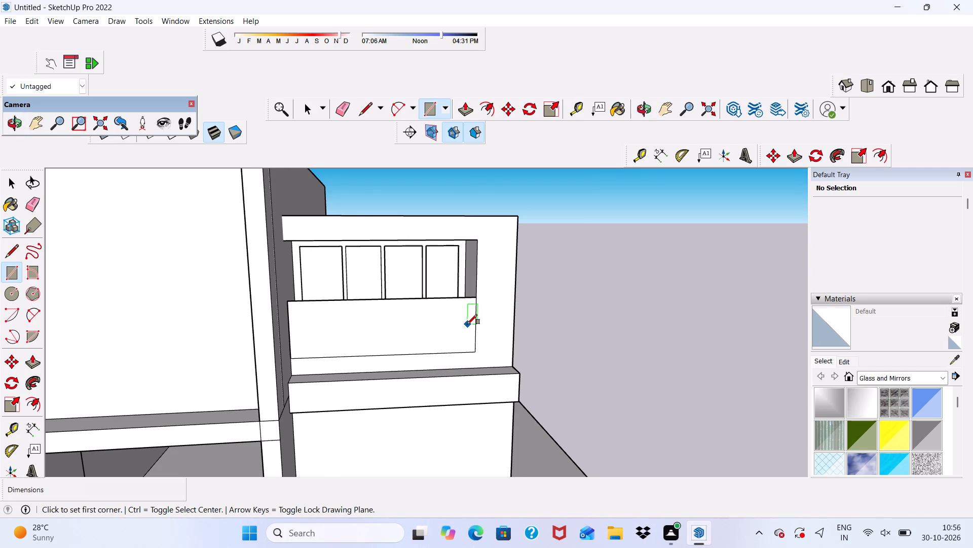
{"action": "scroll", "coordinate": [467, 324], "scroll_direction": "up", "scroll_amount": 4}
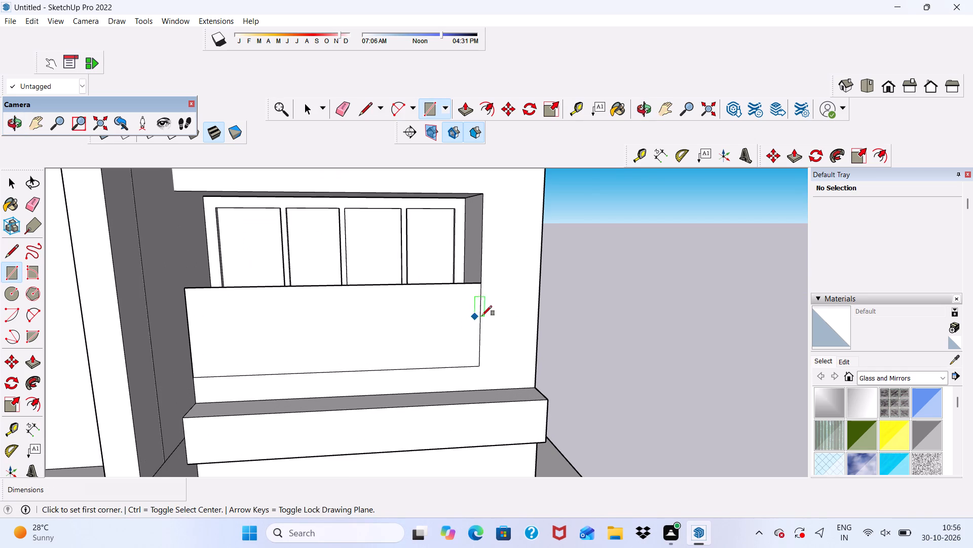
{"action": "key", "text": "space"}
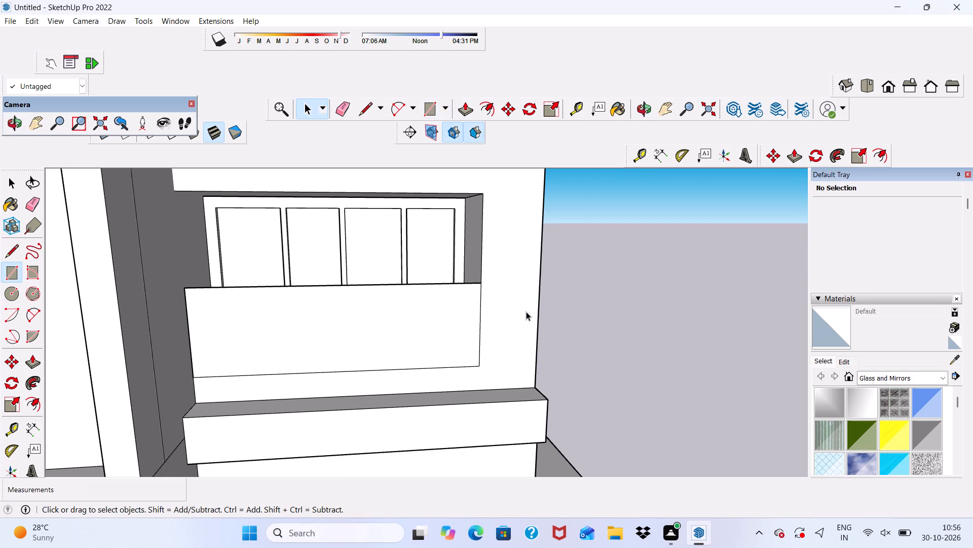
Push/Pull the front face of the projecting ledge below the side block's window outward by 2'.
{"action": "scroll", "coordinate": [485, 348], "scroll_direction": "down", "scroll_amount": 5}
{"action": "middle_click_drag", "start_coordinate": [482, 352], "coordinate": [460, 124]}
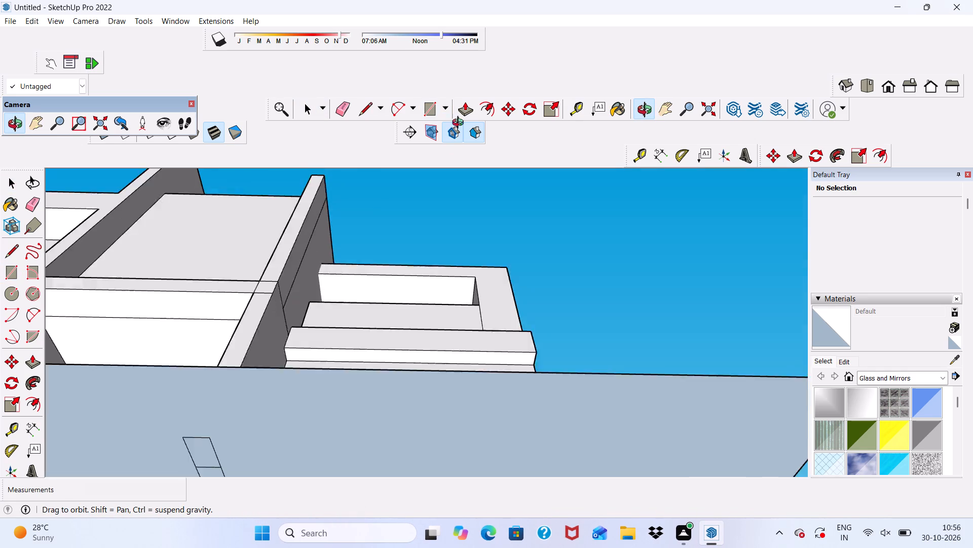
{"action": "middle_click_drag", "start_coordinate": [460, 124], "coordinate": [370, 309]}
{"action": "scroll", "coordinate": [306, 371], "scroll_direction": "up", "scroll_amount": 5}
{"action": "left_click", "coordinate": [358, 398]}
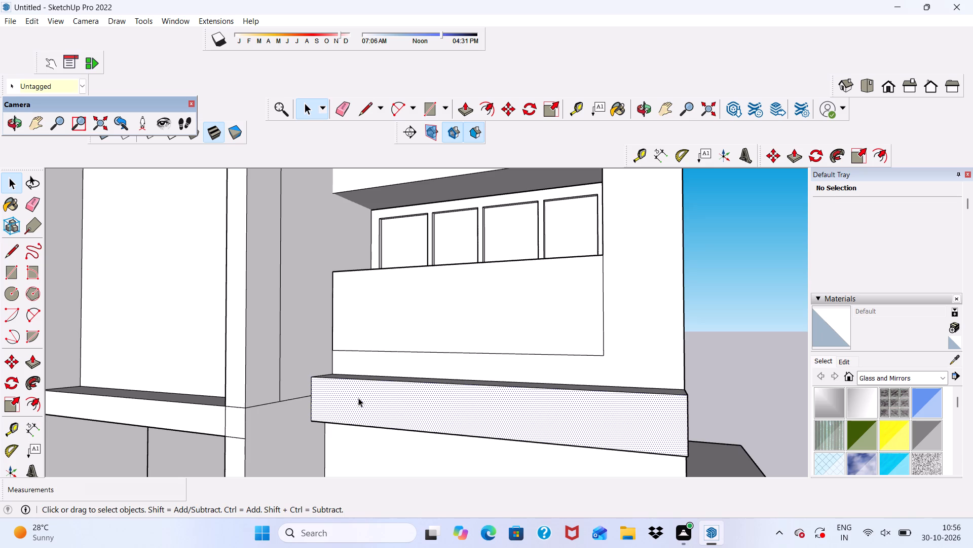
{"action": "scroll", "coordinate": [325, 354], "scroll_direction": "down", "scroll_amount": 3}
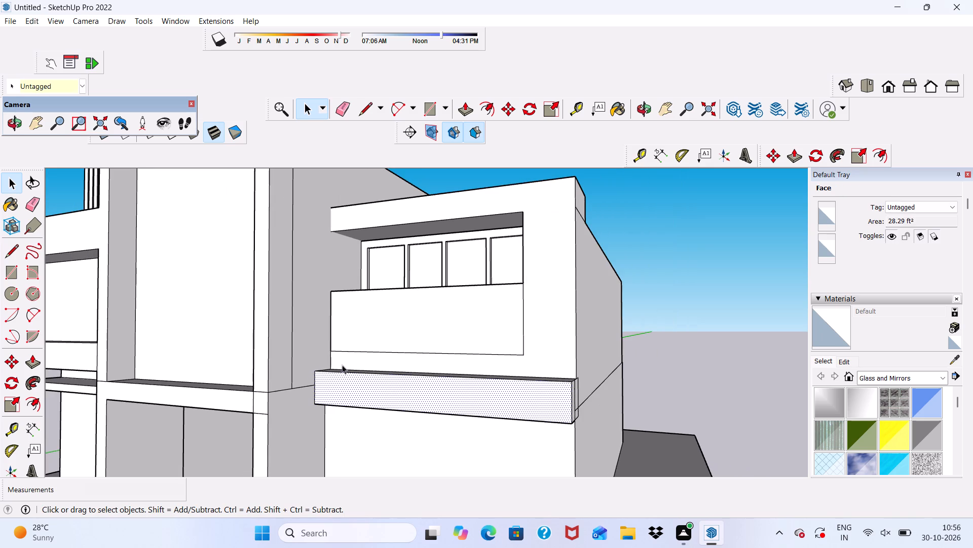
{"action": "left_click", "coordinate": [471, 108]}
{"action": "left_click", "coordinate": [379, 390]}
{"action": "left_click", "coordinate": [345, 392]}
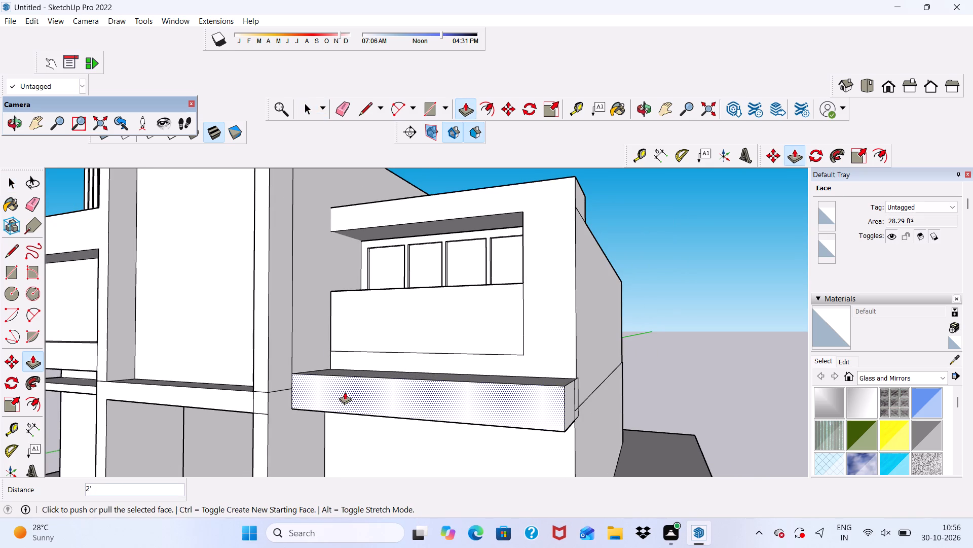
Erase the leftover ledge outline and the long horizontal edge on the side block's outer side wall.
{"action": "scroll", "coordinate": [358, 380], "scroll_direction": "down", "scroll_amount": 6}
{"action": "middle_click_drag", "start_coordinate": [387, 386], "coordinate": [494, 392]}
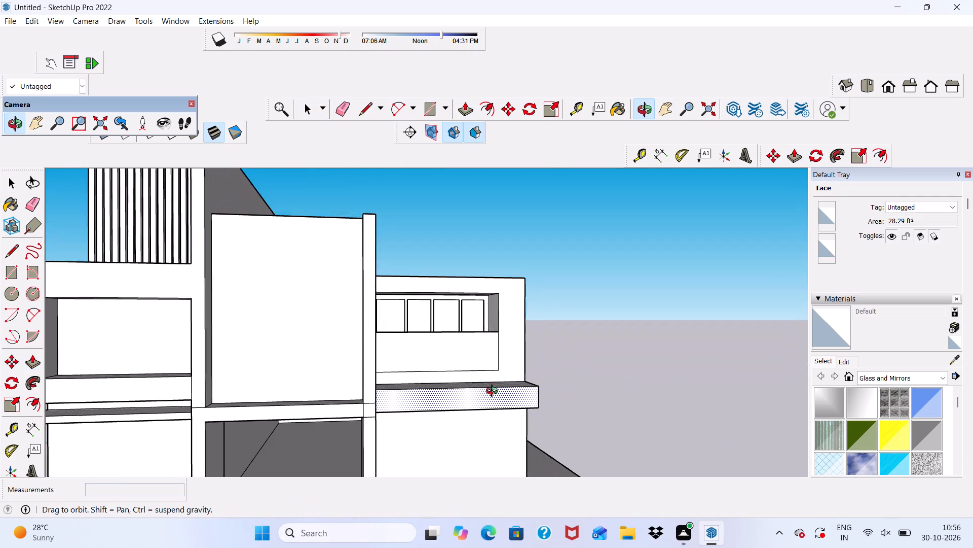
{"action": "middle_click_drag", "start_coordinate": [494, 392], "coordinate": [495, 392]}
{"action": "left_click", "coordinate": [343, 104]}
{"action": "scroll", "coordinate": [443, 407], "scroll_direction": "down", "scroll_amount": 2}
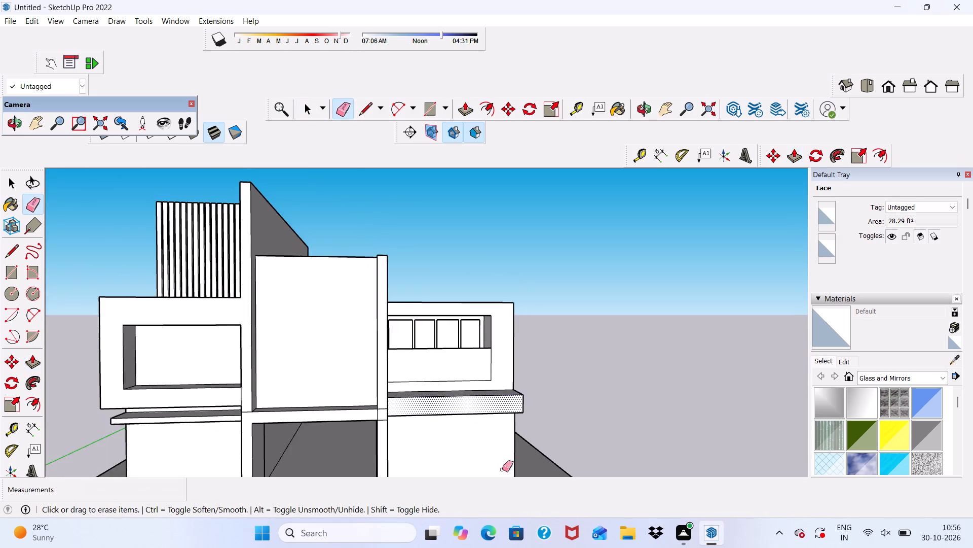
{"action": "middle_click_drag", "start_coordinate": [502, 470], "coordinate": [286, 470]}
{"action": "scroll", "coordinate": [337, 463], "scroll_direction": "up", "scroll_amount": 5}
{"action": "scroll", "coordinate": [505, 363], "scroll_direction": "up", "scroll_amount": 10}
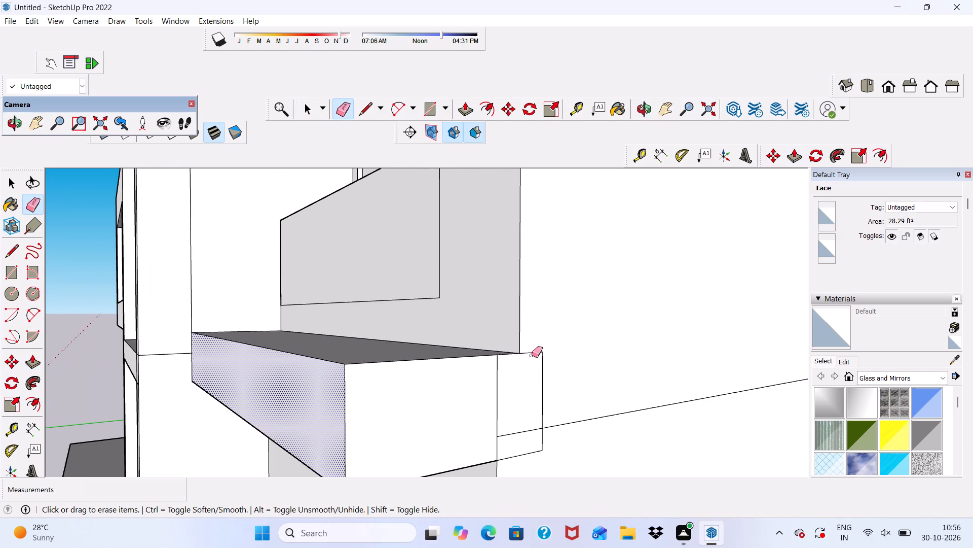
{"action": "left_click_drag", "start_coordinate": [533, 353], "coordinate": [538, 442]}
{"action": "left_click_drag", "start_coordinate": [547, 371], "coordinate": [521, 402]}
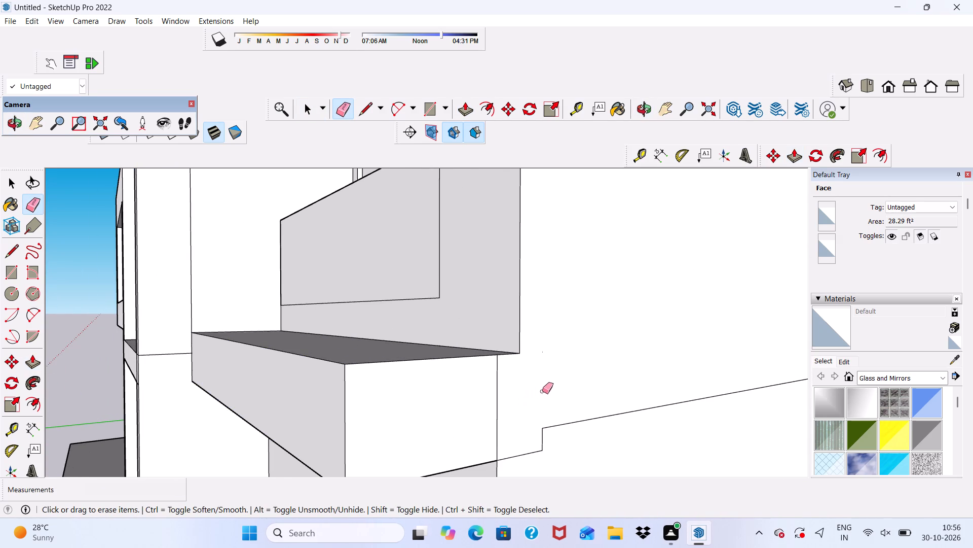
{"action": "left_click_drag", "start_coordinate": [543, 391], "coordinate": [531, 460]}
{"action": "left_click_drag", "start_coordinate": [526, 447], "coordinate": [543, 434]}
{"action": "left_click", "coordinate": [547, 426]}
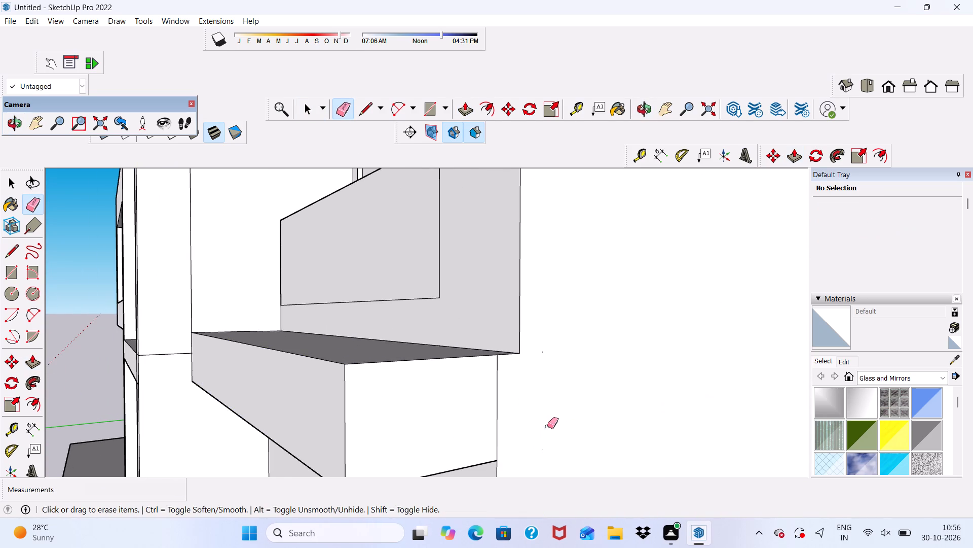
Erase the edges of the narrow strip outline on the side block's roof, just behind the raised front band.
{"action": "scroll", "coordinate": [453, 367], "scroll_direction": "down", "scroll_amount": 13}
{"action": "middle_click_drag", "start_coordinate": [382, 401], "coordinate": [563, 437]}
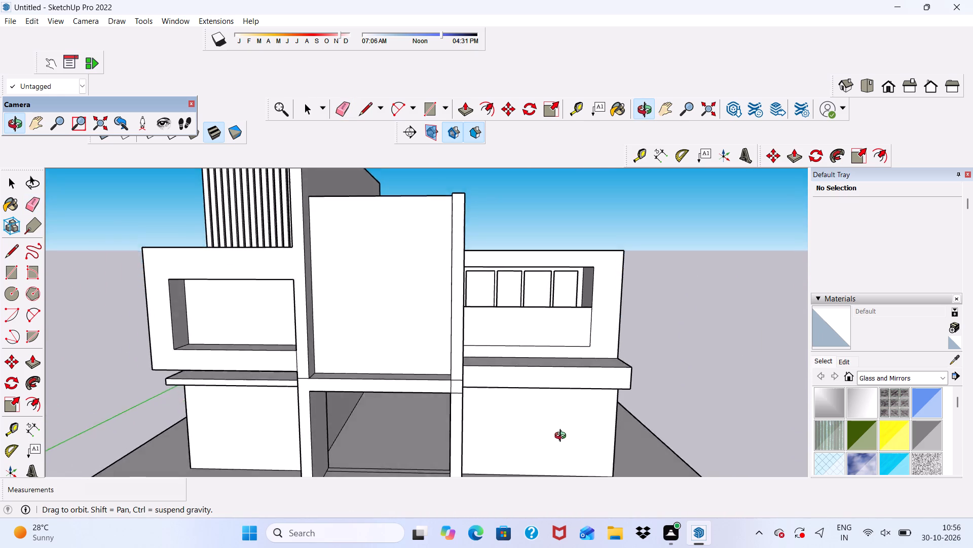
{"action": "middle_click_drag", "start_coordinate": [563, 437], "coordinate": [558, 412]}
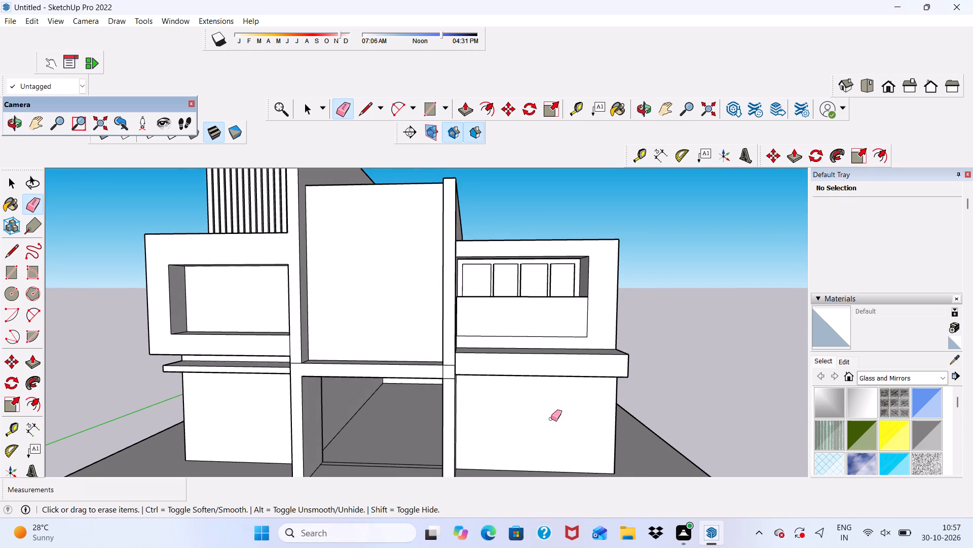
{"action": "scroll", "coordinate": [566, 418], "scroll_direction": "down", "scroll_amount": 2}
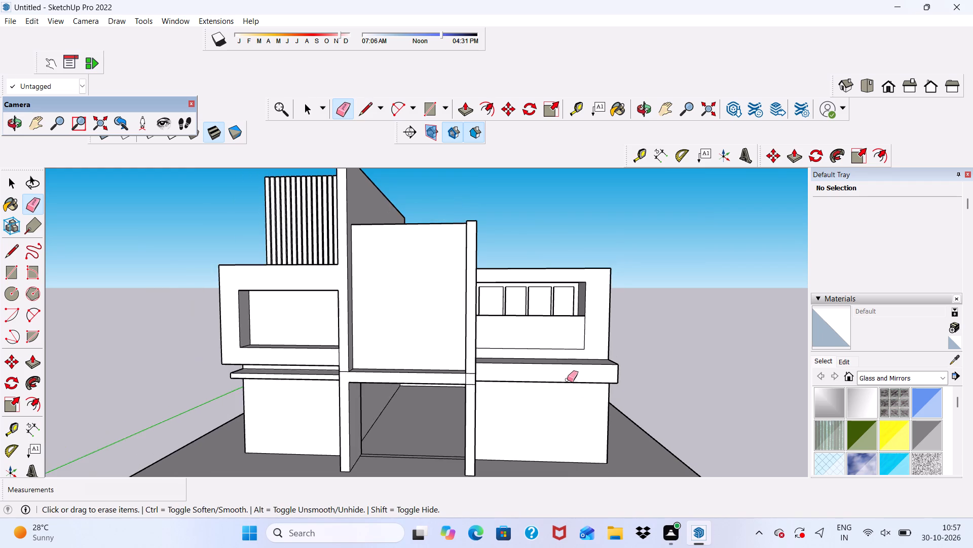
{"action": "middle_click_drag", "start_coordinate": [567, 380], "coordinate": [101, 461]}
{"action": "scroll", "coordinate": [304, 333], "scroll_direction": "up", "scroll_amount": 12}
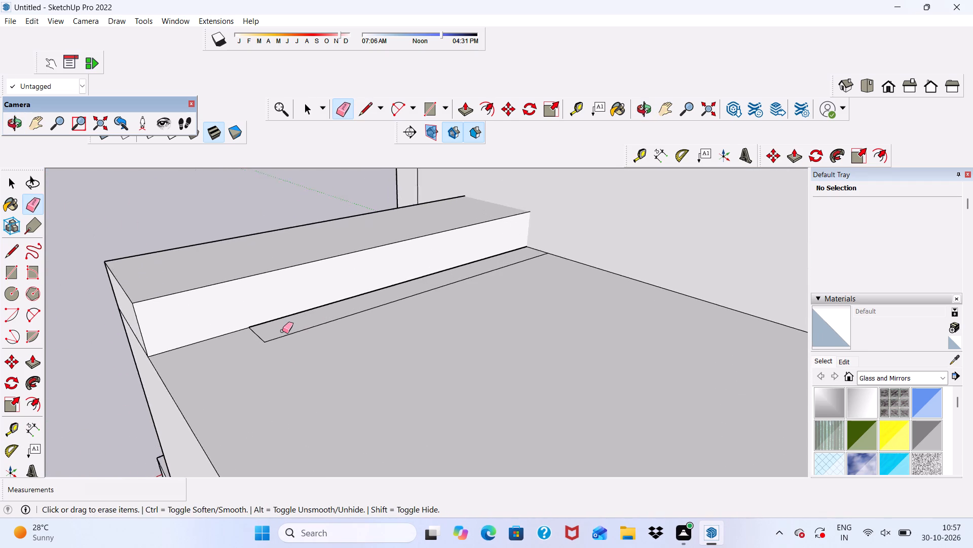
{"action": "scroll", "coordinate": [282, 331], "scroll_direction": "up", "scroll_amount": 2}
{"action": "left_click_drag", "start_coordinate": [257, 341], "coordinate": [254, 347]}
{"action": "left_click_drag", "start_coordinate": [290, 331], "coordinate": [292, 338]}
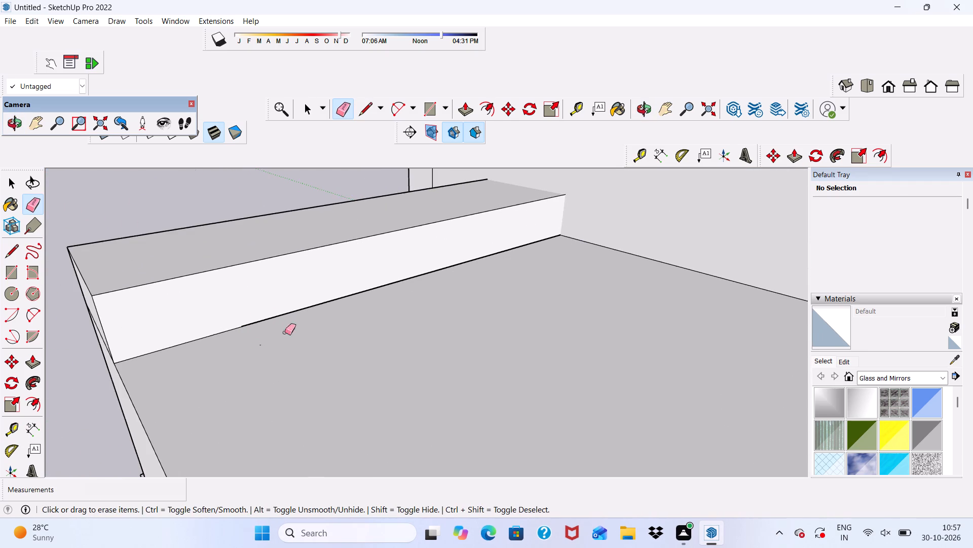
{"action": "scroll", "coordinate": [255, 350], "scroll_direction": "up", "scroll_amount": 5}
{"action": "left_click", "coordinate": [255, 349]}
{"action": "scroll", "coordinate": [249, 320], "scroll_direction": "up", "scroll_amount": 6}
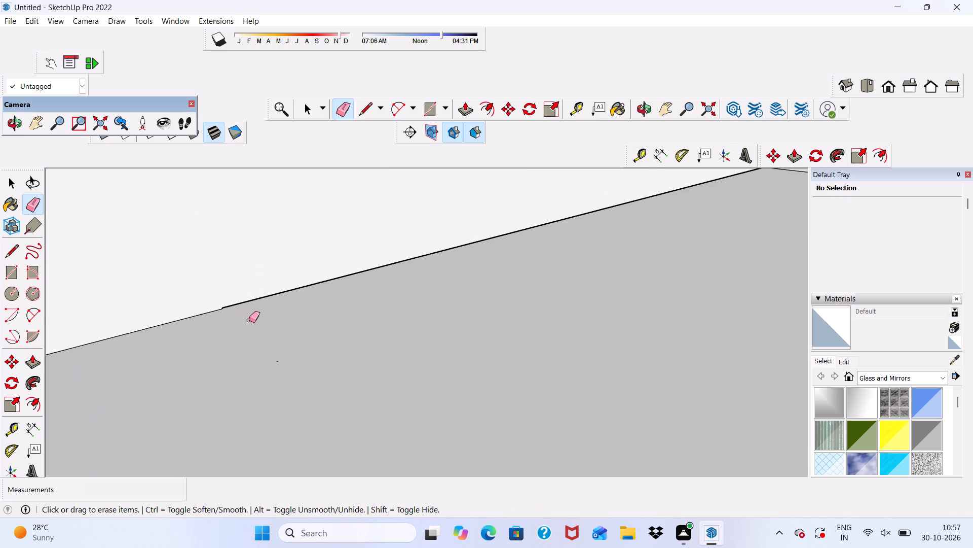
Push/Pull the tiny sliver face at the base of the side block's raised front band about 12' 1/4", up to the adjoining wall's corner.
{"action": "scroll", "coordinate": [247, 315], "scroll_direction": "up", "scroll_amount": 17}
{"action": "middle_click_drag", "start_coordinate": [193, 310], "coordinate": [169, 229]}
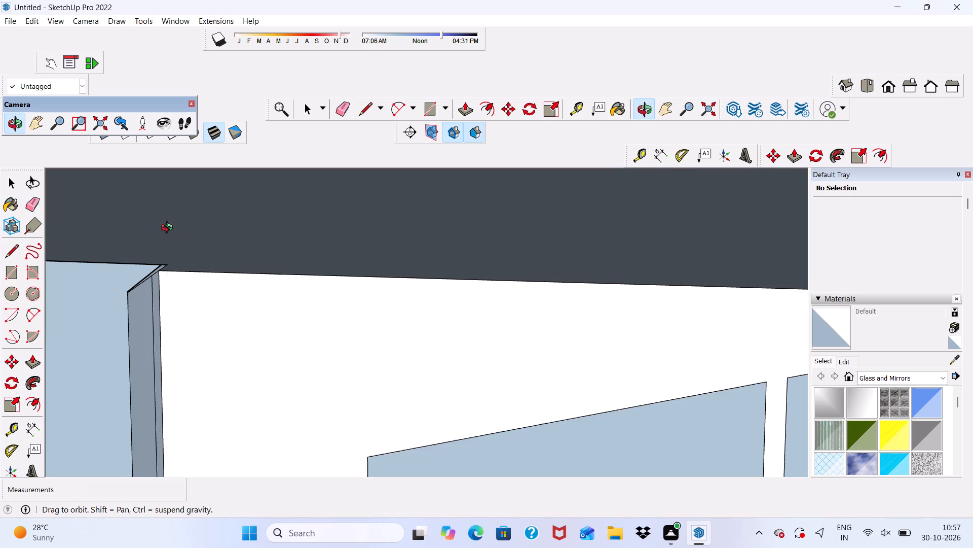
{"action": "middle_click_drag", "start_coordinate": [169, 229], "coordinate": [173, 251]}
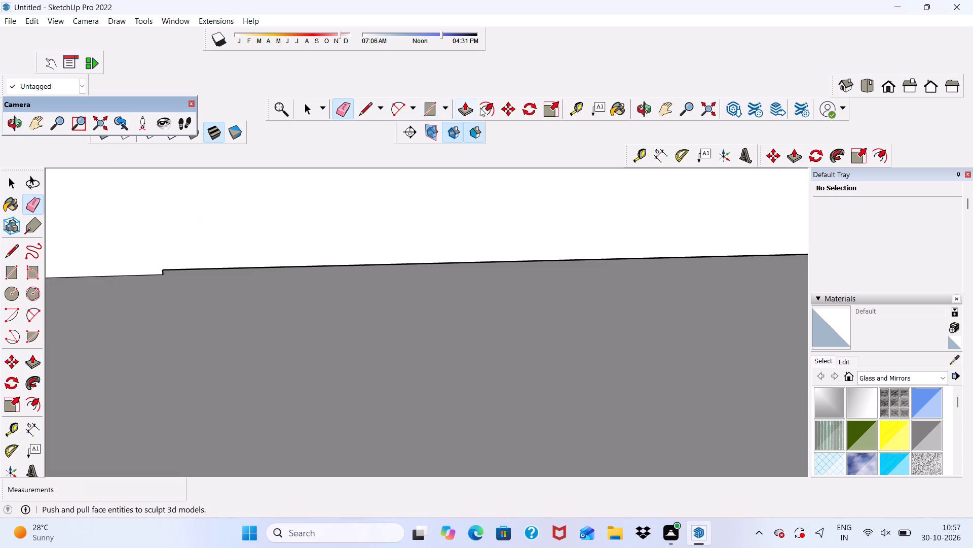
{"action": "left_click", "coordinate": [464, 111]}
{"action": "scroll", "coordinate": [273, 264], "scroll_direction": "up", "scroll_amount": 7}
{"action": "middle_click_drag", "start_coordinate": [216, 280], "coordinate": [211, 258]}
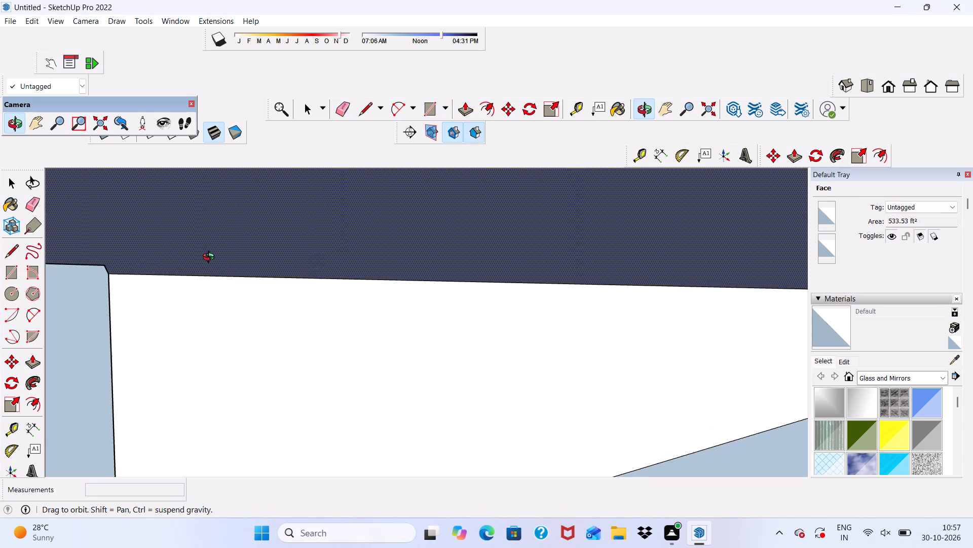
{"action": "middle_click_drag", "start_coordinate": [211, 258], "coordinate": [210, 278]}
{"action": "scroll", "coordinate": [125, 272], "scroll_direction": "up", "scroll_amount": 7}
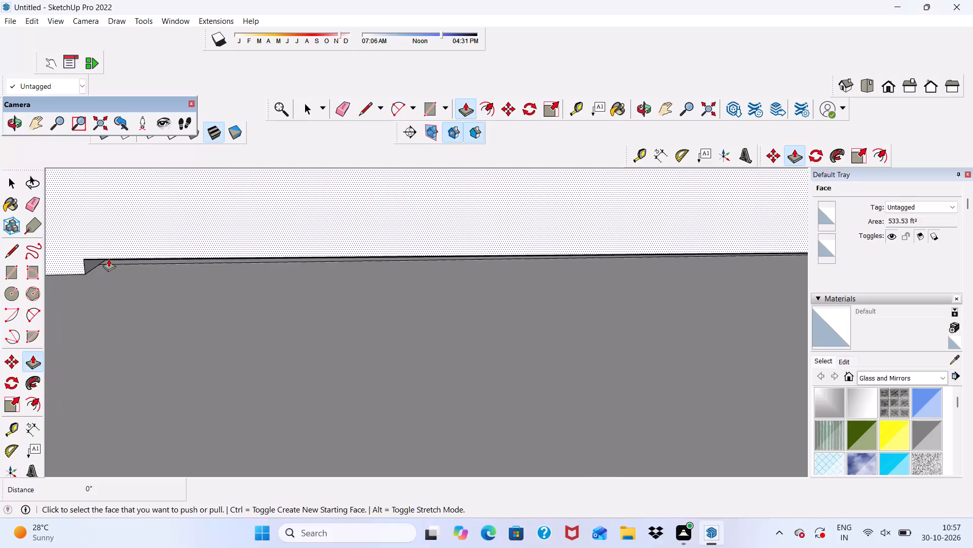
{"action": "scroll", "coordinate": [108, 259], "scroll_direction": "up", "scroll_amount": 5}
{"action": "left_click", "coordinate": [90, 269]}
{"action": "scroll", "coordinate": [211, 292], "scroll_direction": "down", "scroll_amount": 4}
{"action": "scroll", "coordinate": [149, 284], "scroll_direction": "down", "scroll_amount": 6}
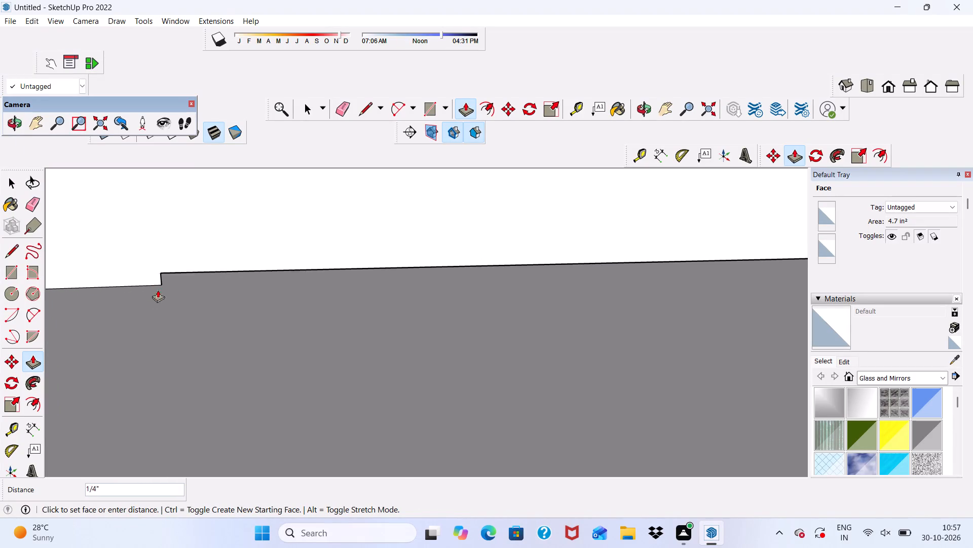
{"action": "scroll", "coordinate": [163, 290], "scroll_direction": "down", "scroll_amount": 6}
{"action": "scroll", "coordinate": [218, 298], "scroll_direction": "down", "scroll_amount": 19}
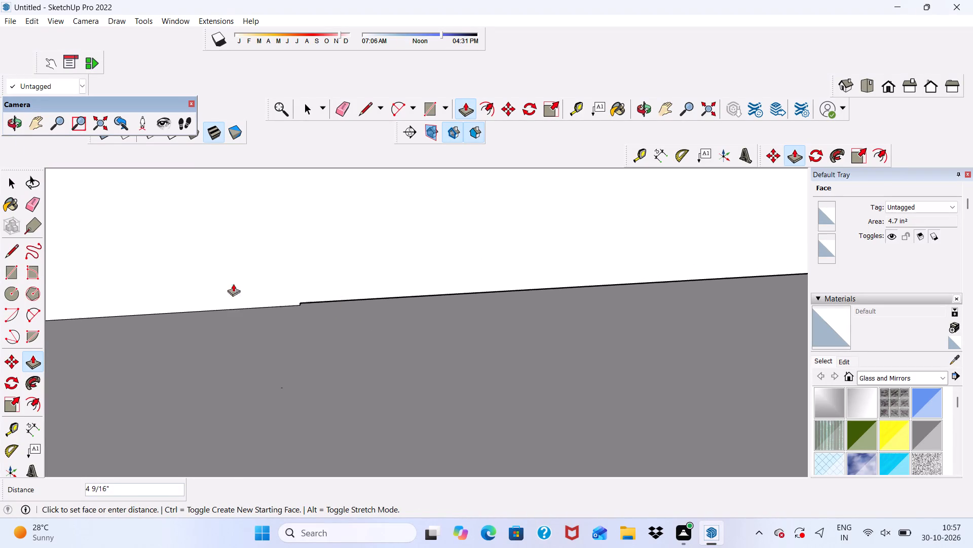
{"action": "scroll", "coordinate": [143, 316], "scroll_direction": "down", "scroll_amount": 6}
{"action": "scroll", "coordinate": [204, 295], "scroll_direction": "down", "scroll_amount": 11}
{"action": "scroll", "coordinate": [700, 263], "scroll_direction": "up", "scroll_amount": 6}
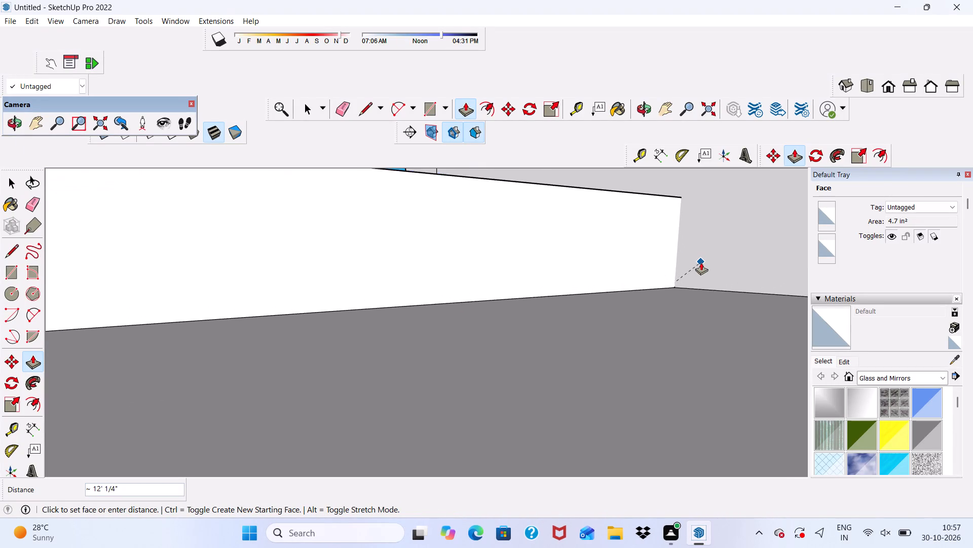
{"action": "scroll", "coordinate": [701, 262], "scroll_direction": "down", "scroll_amount": 1}
{"action": "left_click", "coordinate": [701, 262]}
Push/Pull the side block's lower roof face up about 1' 5 15/16", level with the top of the raised front band.
{"action": "scroll", "coordinate": [604, 264], "scroll_direction": "down", "scroll_amount": 6}
{"action": "scroll", "coordinate": [552, 272], "scroll_direction": "down", "scroll_amount": 5}
{"action": "scroll", "coordinate": [448, 282], "scroll_direction": "down", "scroll_amount": 5}
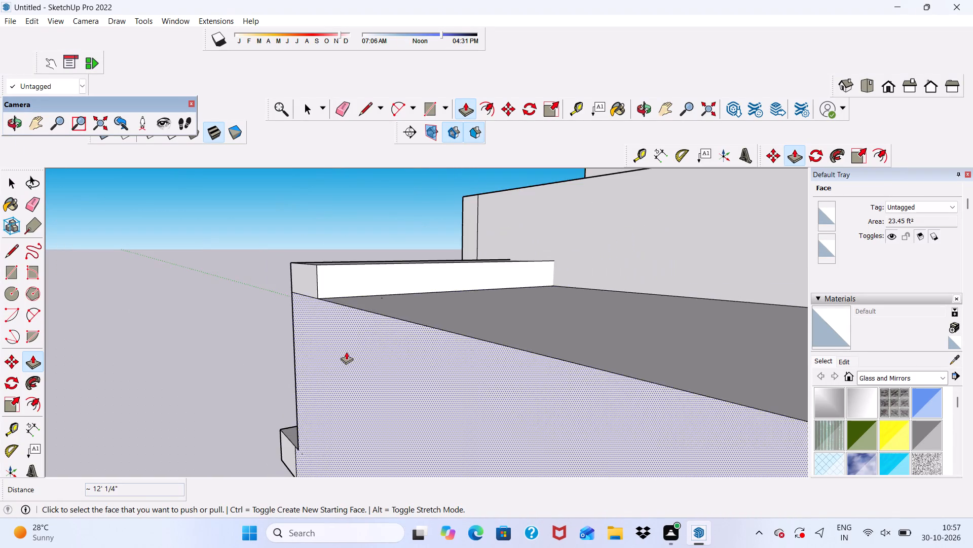
{"action": "middle_click_drag", "start_coordinate": [346, 352], "coordinate": [502, 377]}
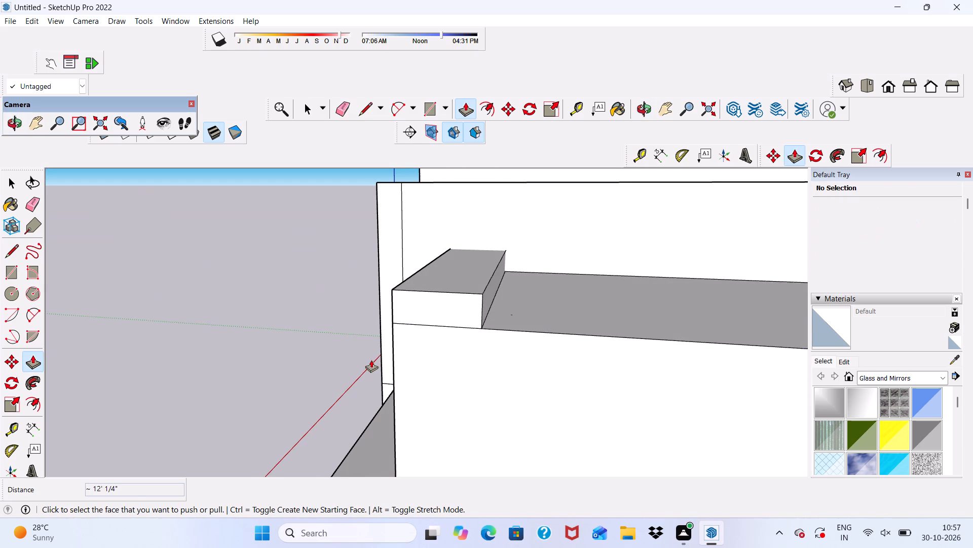
{"action": "scroll", "coordinate": [327, 352], "scroll_direction": "down", "scroll_amount": 6}
{"action": "middle_click_drag", "start_coordinate": [338, 344], "coordinate": [341, 348]}
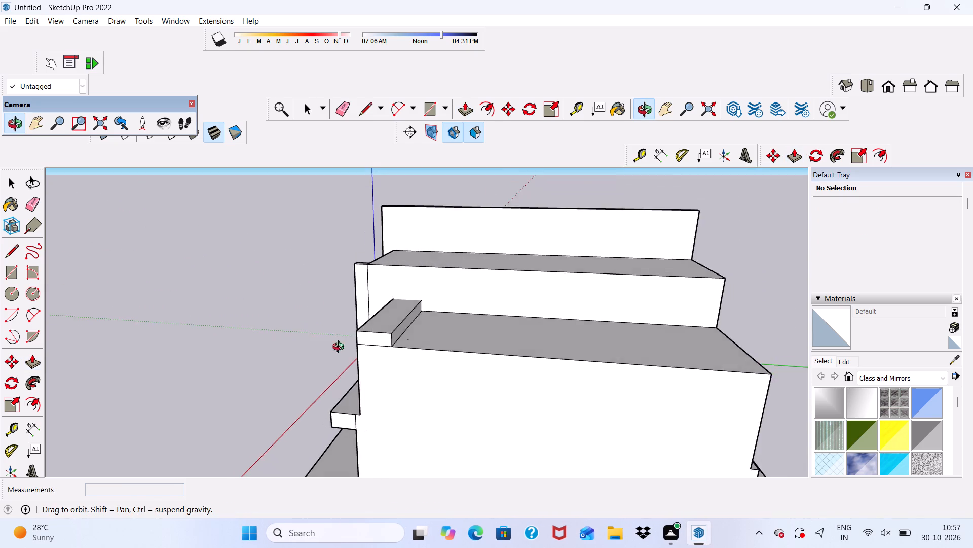
{"action": "middle_click_drag", "start_coordinate": [341, 348], "coordinate": [548, 321]}
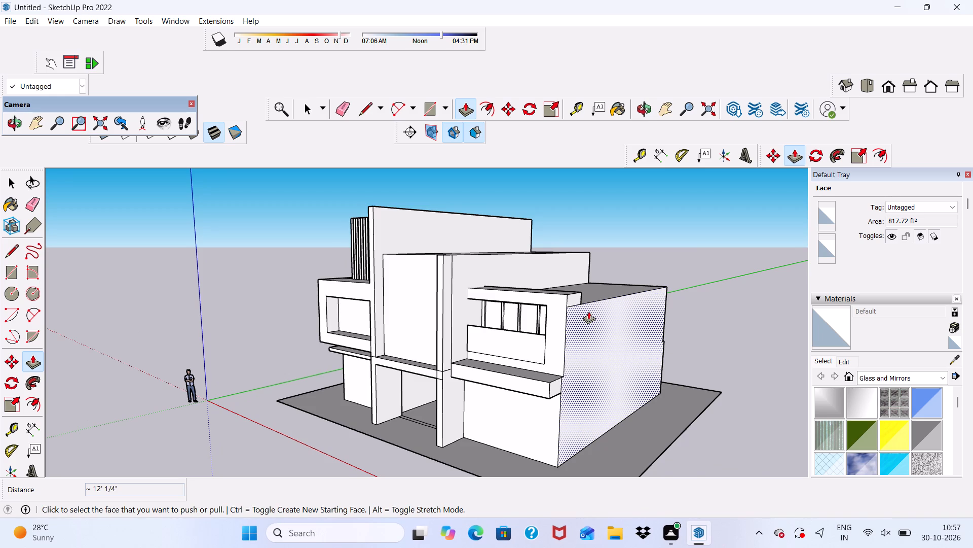
{"action": "middle_click_drag", "start_coordinate": [588, 311], "coordinate": [252, 398]}
{"action": "scroll", "coordinate": [541, 363], "scroll_direction": "down", "scroll_amount": 1}
{"action": "scroll", "coordinate": [304, 370], "scroll_direction": "up", "scroll_amount": 1}
{"action": "left_click", "coordinate": [314, 375]}
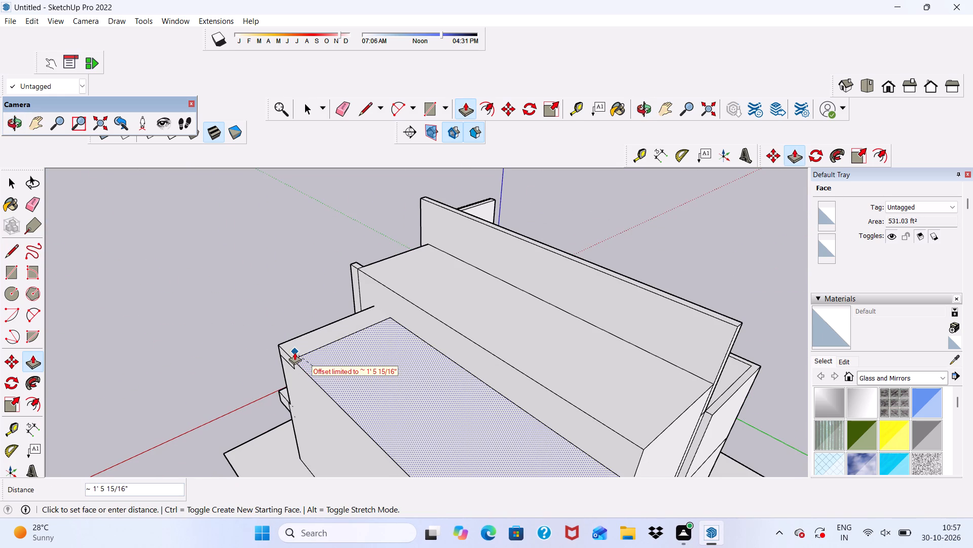
{"action": "left_click", "coordinate": [294, 352]}
Erase the seam between the side block's front band and roof, plus the band's leftover end outline on the outer side wall.
{"action": "scroll", "coordinate": [288, 374], "scroll_direction": "down", "scroll_amount": 5}
{"action": "middle_click_drag", "start_coordinate": [290, 417], "coordinate": [459, 387]}
{"action": "scroll", "coordinate": [394, 347], "scroll_direction": "up", "scroll_amount": 2}
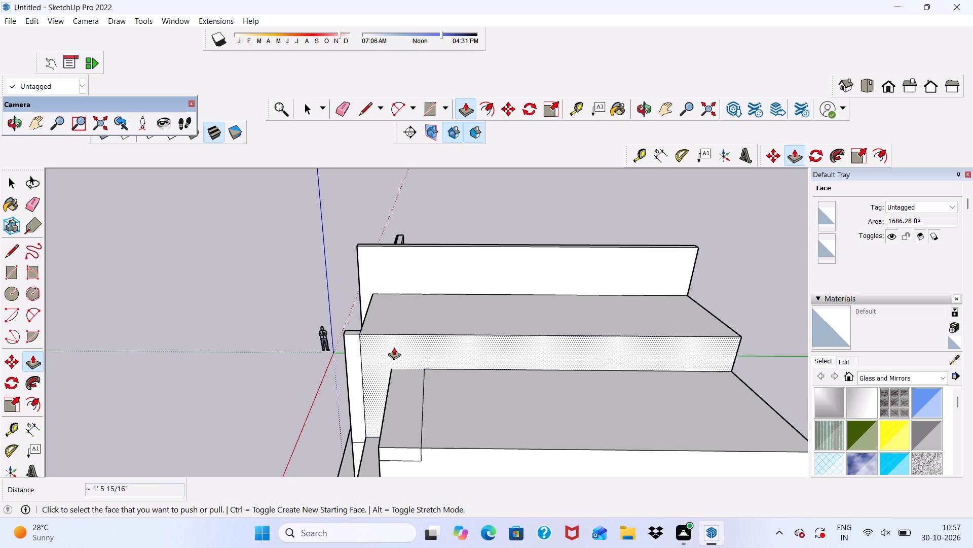
{"action": "scroll", "coordinate": [394, 347], "scroll_direction": "up", "scroll_amount": 5}
{"action": "middle_click_drag", "start_coordinate": [419, 419], "coordinate": [524, 397]}
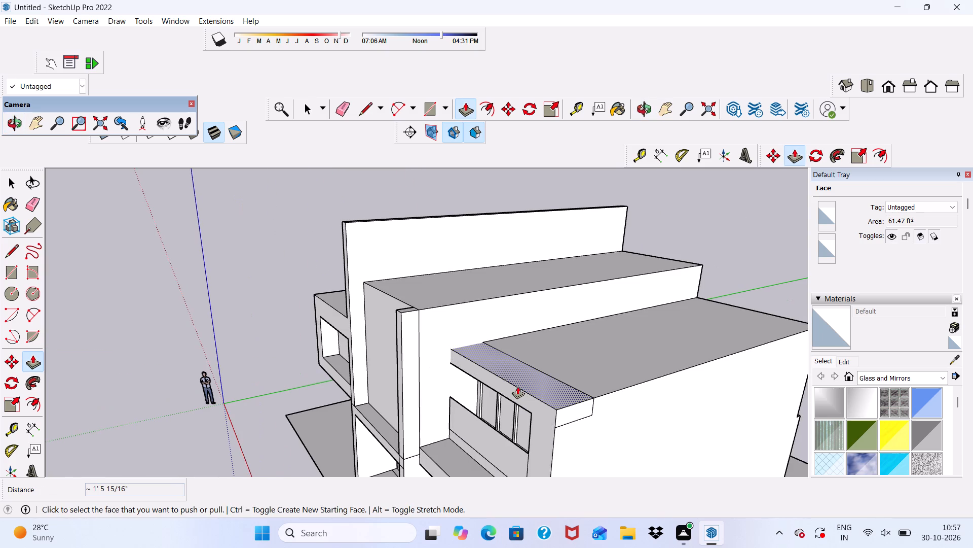
{"action": "scroll", "coordinate": [516, 385], "scroll_direction": "up", "scroll_amount": 4}
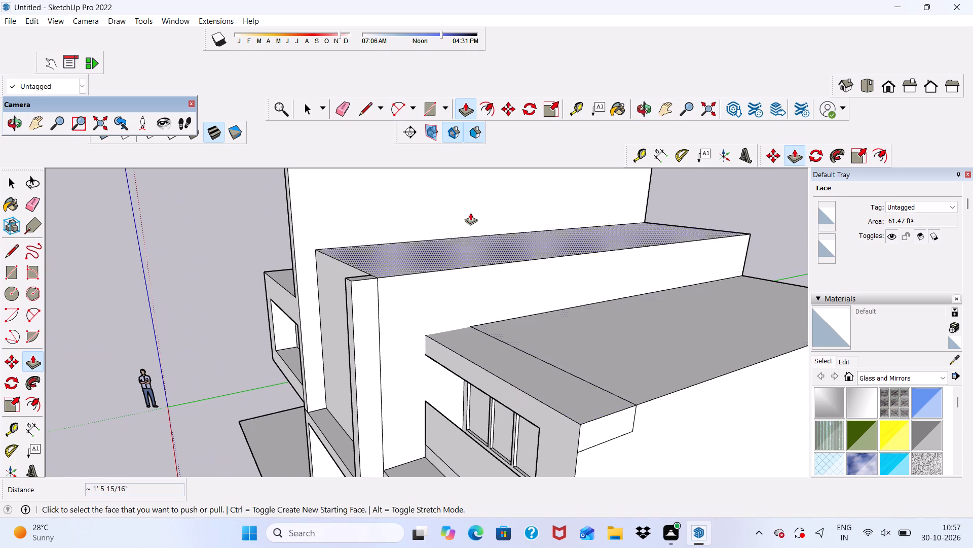
{"action": "left_click", "coordinate": [349, 104]}
{"action": "scroll", "coordinate": [511, 302], "scroll_direction": "up", "scroll_amount": 2}
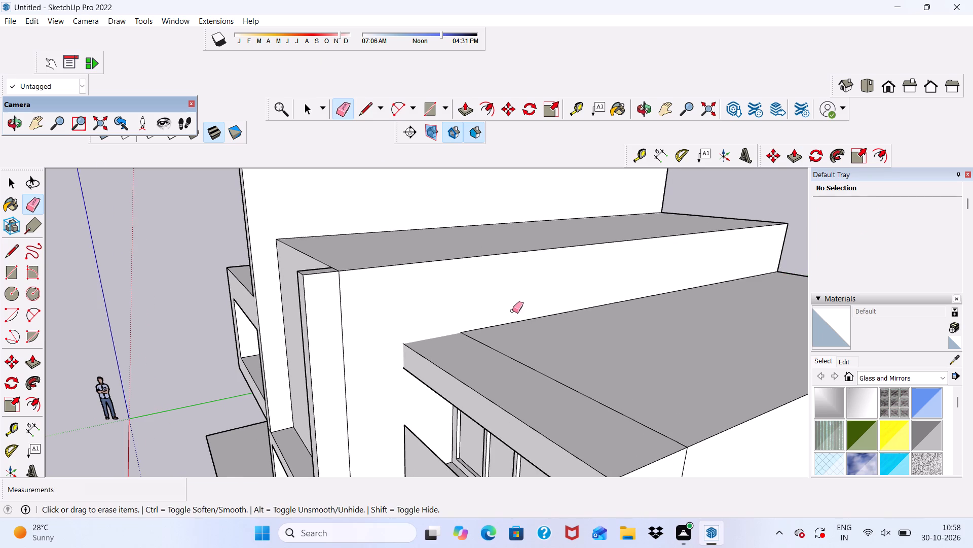
{"action": "left_click_drag", "start_coordinate": [516, 369], "coordinate": [524, 364]}
{"action": "scroll", "coordinate": [489, 302], "scroll_direction": "down", "scroll_amount": 6}
{"action": "scroll", "coordinate": [570, 425], "scroll_direction": "up", "scroll_amount": 6}
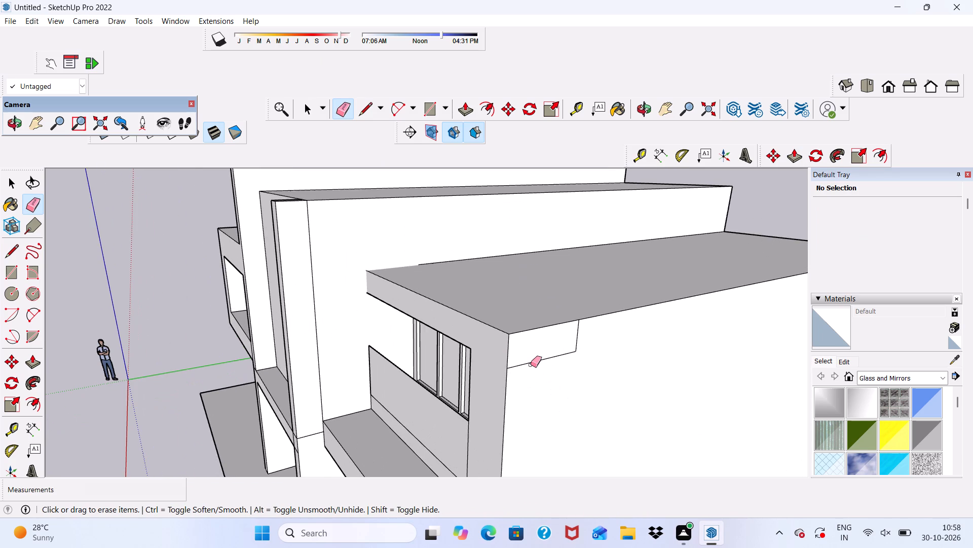
{"action": "left_click", "coordinate": [531, 365]}
{"action": "left_click_drag", "start_coordinate": [559, 350], "coordinate": [565, 360]}
{"action": "left_click_drag", "start_coordinate": [568, 343], "coordinate": [583, 336]}
{"action": "left_click", "coordinate": [583, 336]}
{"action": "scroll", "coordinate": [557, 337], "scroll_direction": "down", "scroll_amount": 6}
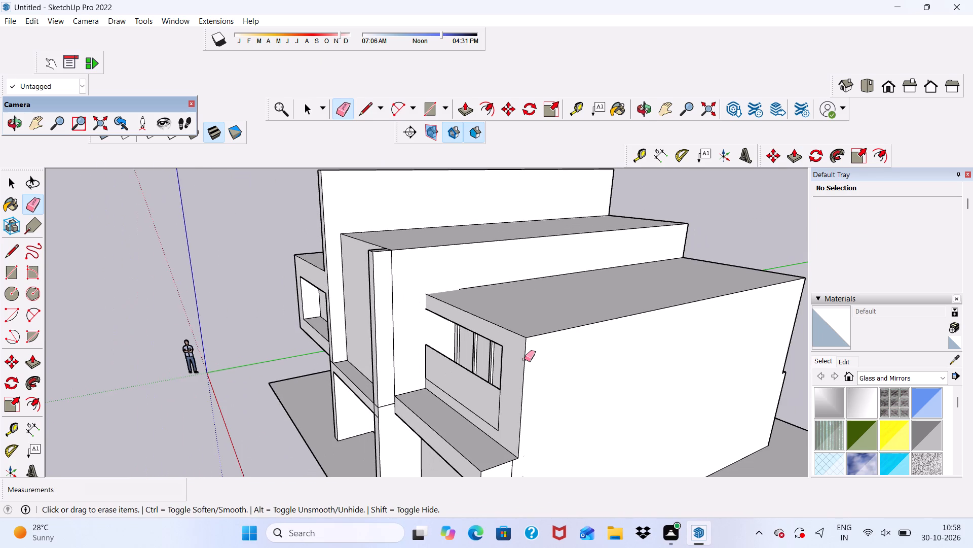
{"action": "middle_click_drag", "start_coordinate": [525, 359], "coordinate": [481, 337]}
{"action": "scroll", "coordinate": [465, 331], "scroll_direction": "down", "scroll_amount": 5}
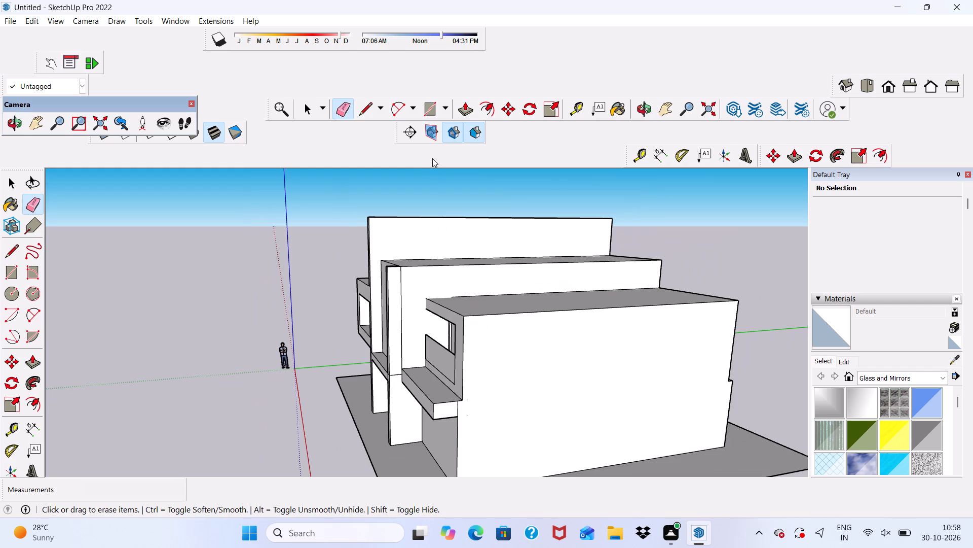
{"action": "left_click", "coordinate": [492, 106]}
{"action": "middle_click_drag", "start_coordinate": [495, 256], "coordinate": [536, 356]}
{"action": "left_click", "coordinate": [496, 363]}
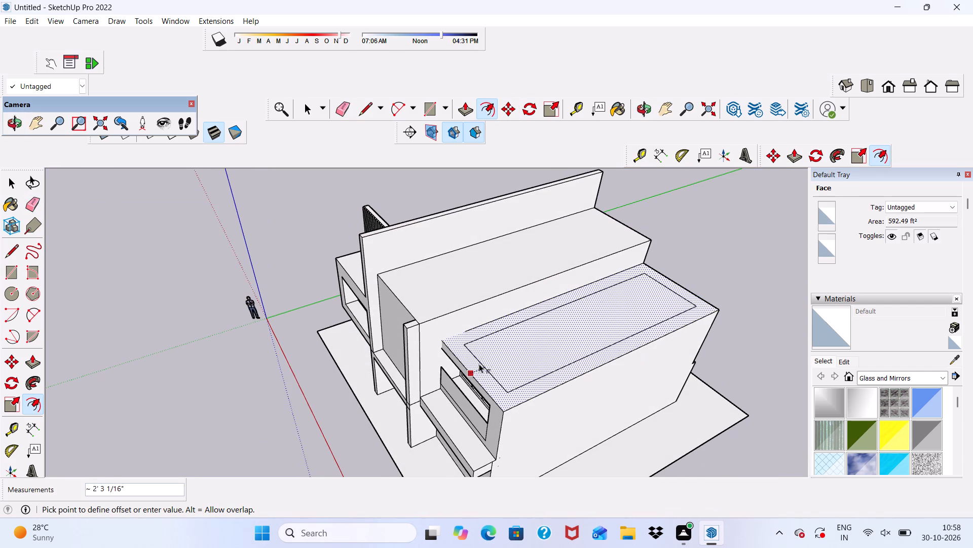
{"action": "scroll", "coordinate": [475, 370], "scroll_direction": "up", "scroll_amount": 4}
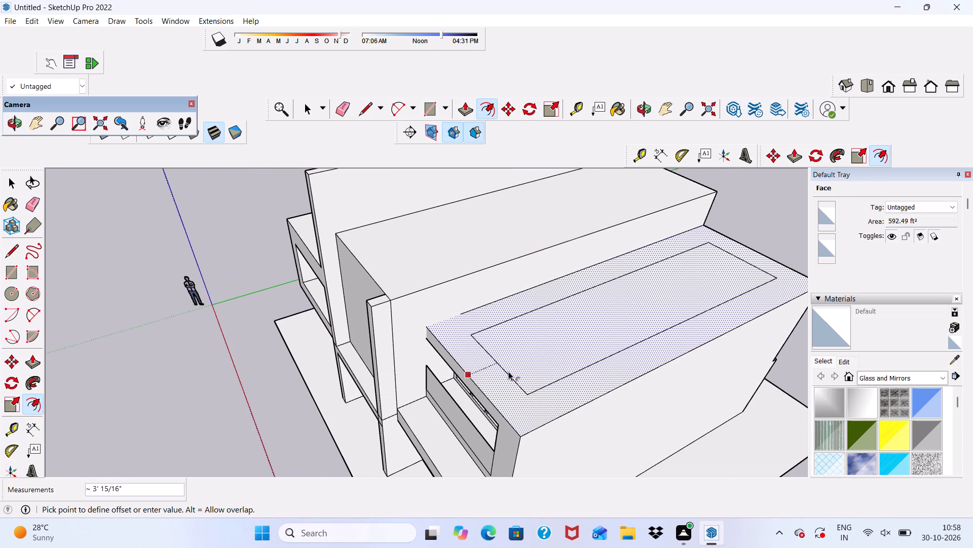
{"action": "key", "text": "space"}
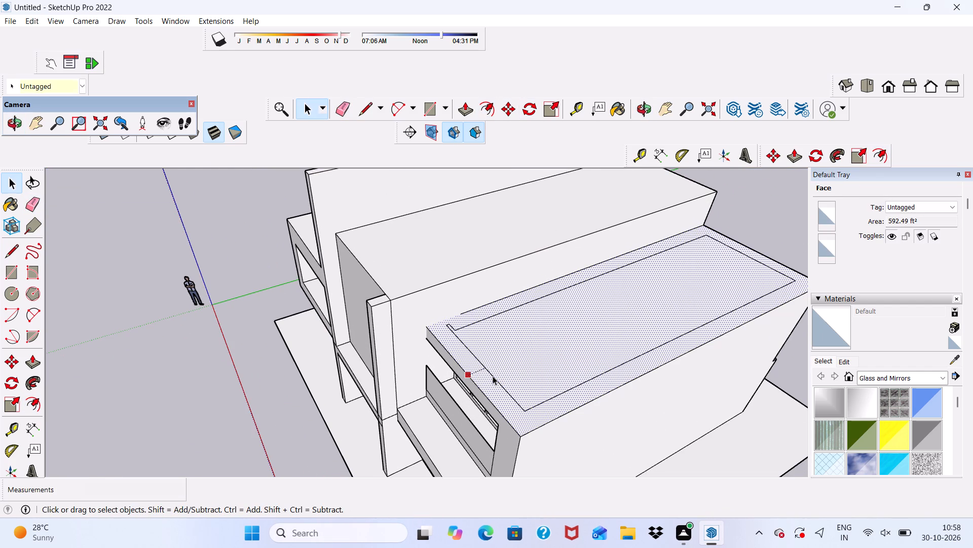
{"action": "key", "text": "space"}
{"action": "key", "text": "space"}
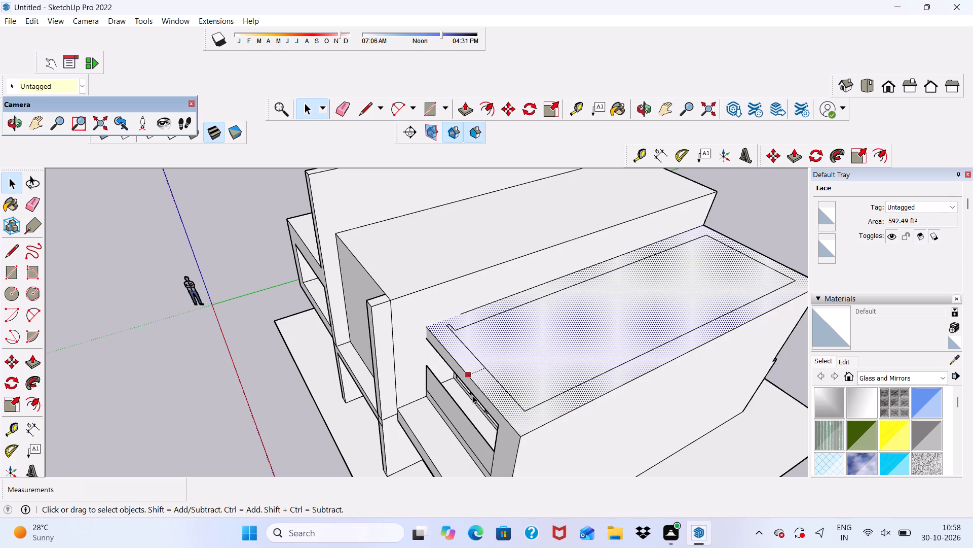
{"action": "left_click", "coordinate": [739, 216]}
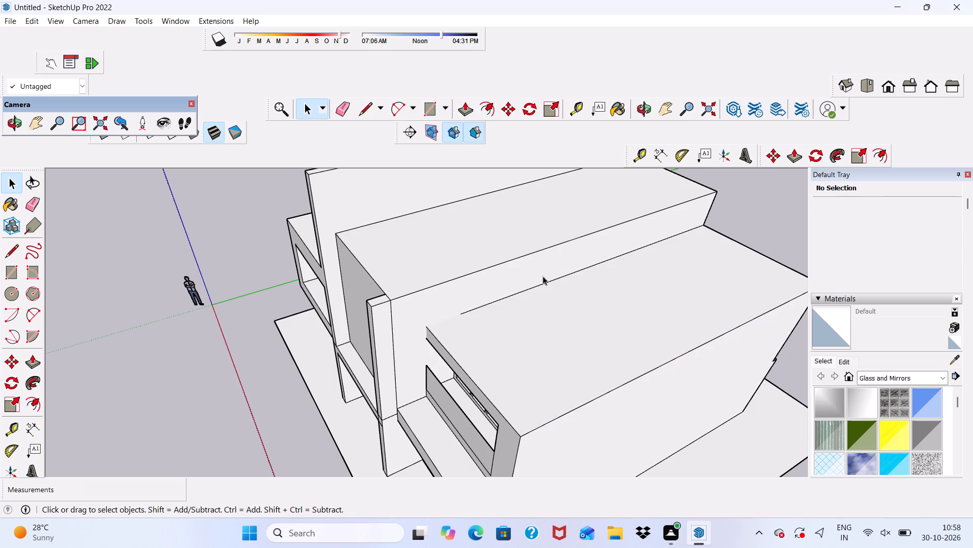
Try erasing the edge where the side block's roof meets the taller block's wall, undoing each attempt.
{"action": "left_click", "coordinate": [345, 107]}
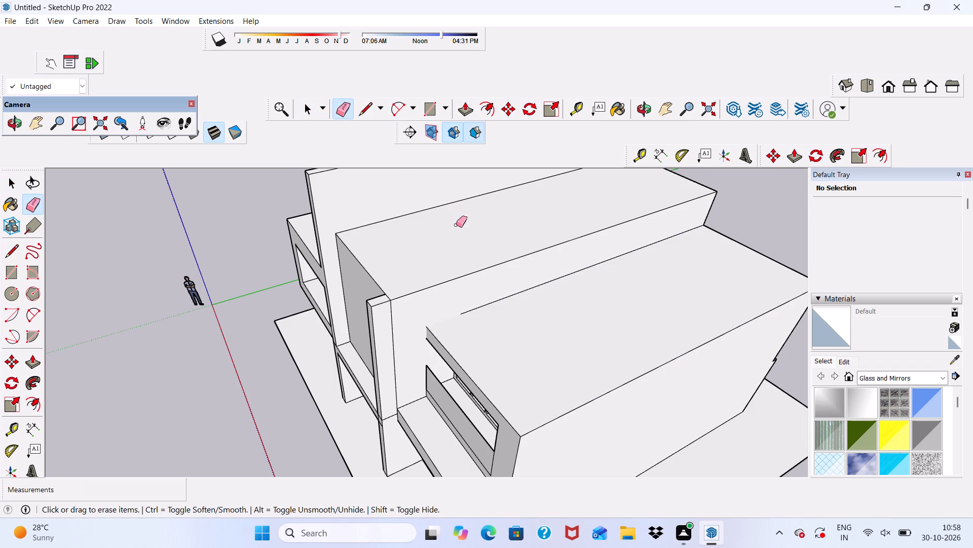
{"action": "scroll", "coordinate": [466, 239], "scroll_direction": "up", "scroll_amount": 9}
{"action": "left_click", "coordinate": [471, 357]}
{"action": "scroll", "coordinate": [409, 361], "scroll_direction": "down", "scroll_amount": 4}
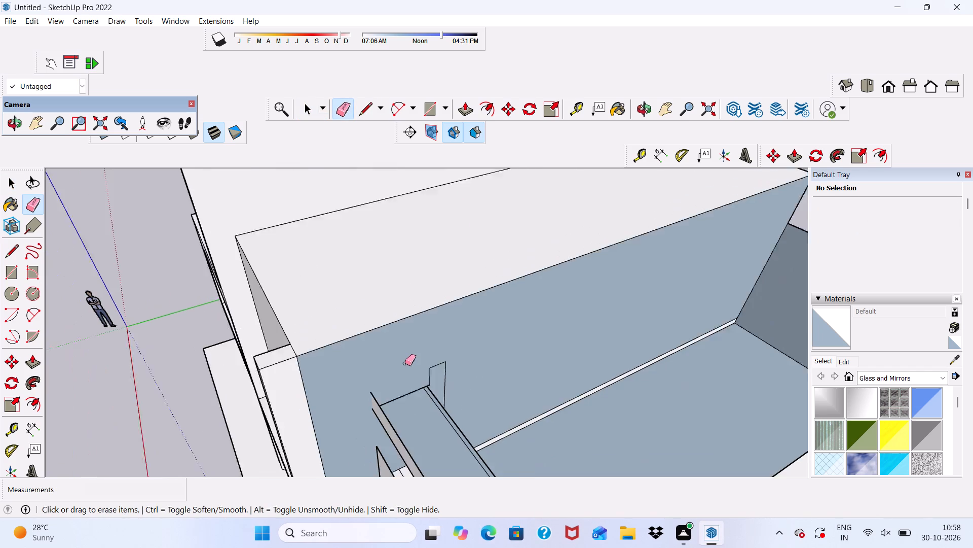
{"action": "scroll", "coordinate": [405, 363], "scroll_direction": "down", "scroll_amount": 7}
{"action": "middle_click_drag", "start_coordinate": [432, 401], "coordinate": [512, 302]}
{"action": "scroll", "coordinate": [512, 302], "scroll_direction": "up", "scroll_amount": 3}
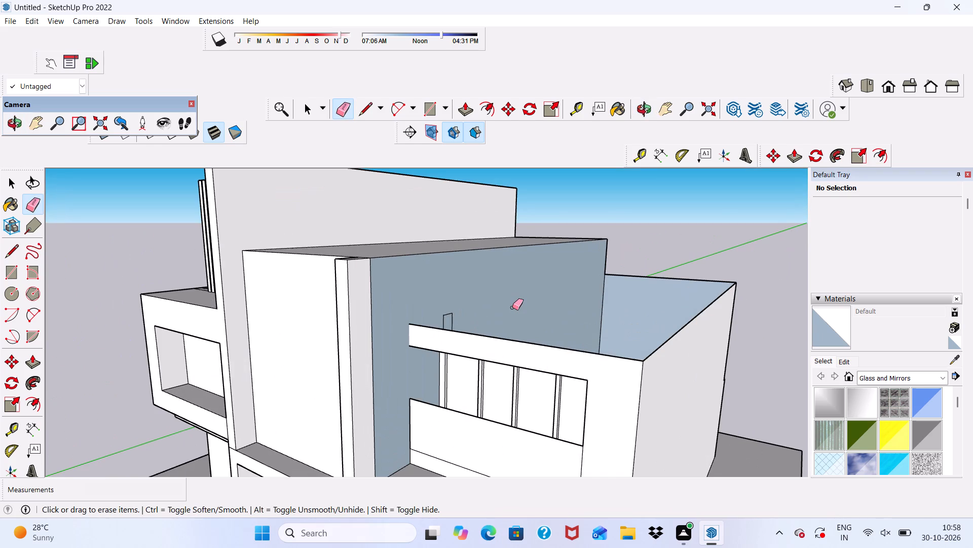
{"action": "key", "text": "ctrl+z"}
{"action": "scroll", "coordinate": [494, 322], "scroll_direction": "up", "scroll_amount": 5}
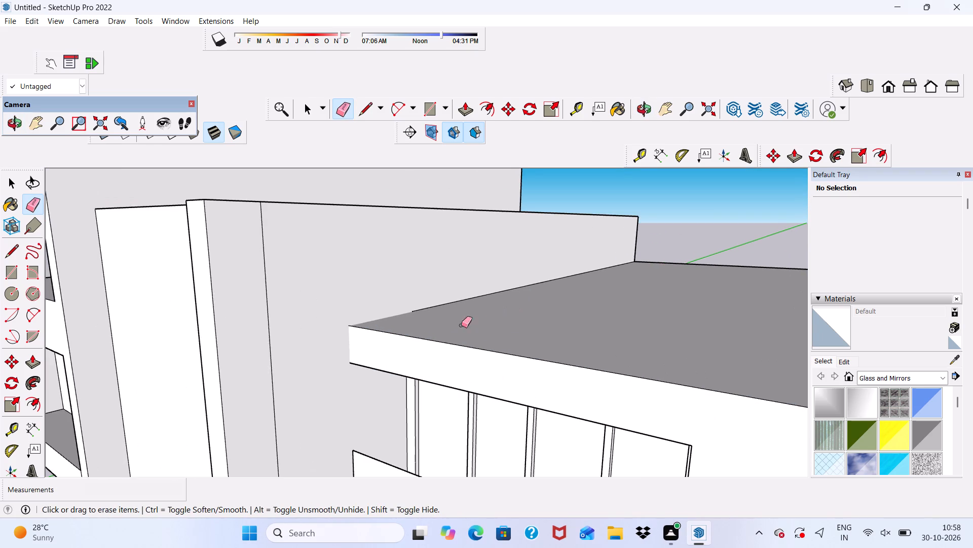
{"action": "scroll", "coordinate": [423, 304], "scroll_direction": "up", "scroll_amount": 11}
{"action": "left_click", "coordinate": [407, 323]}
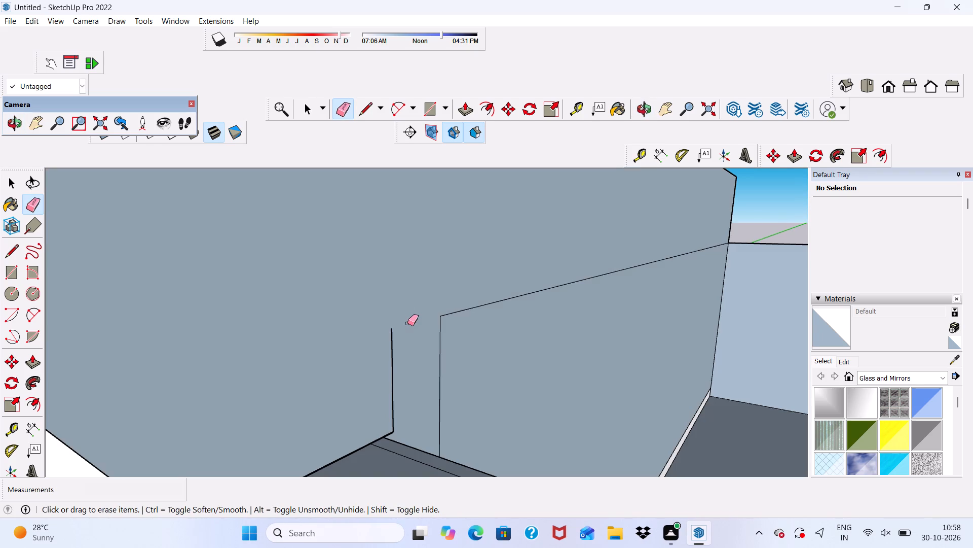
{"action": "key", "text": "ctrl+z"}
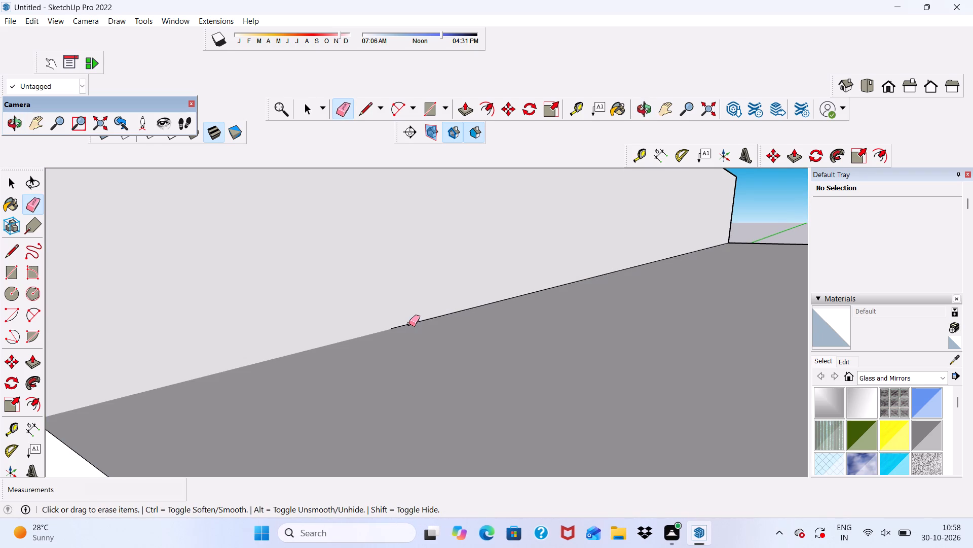
Offset the outline of the side block's roof face 9" inward.
{"action": "key", "text": "space"}
{"action": "scroll", "coordinate": [401, 198], "scroll_direction": "down", "scroll_amount": 5}
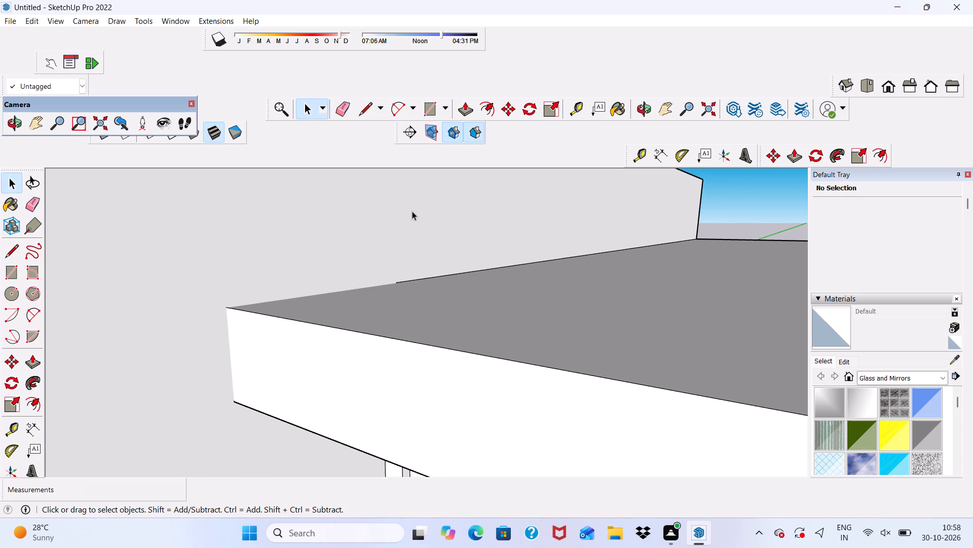
{"action": "scroll", "coordinate": [411, 206], "scroll_direction": "down", "scroll_amount": 6}
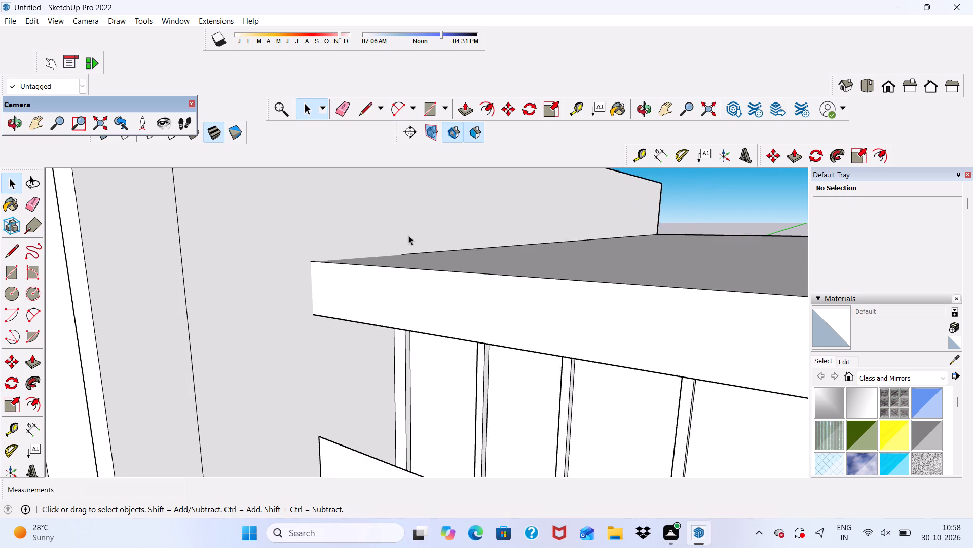
{"action": "middle_click_drag", "start_coordinate": [408, 235], "coordinate": [460, 332]}
{"action": "scroll", "coordinate": [430, 288], "scroll_direction": "down", "scroll_amount": 1}
{"action": "scroll", "coordinate": [480, 287], "scroll_direction": "up", "scroll_amount": 1}
{"action": "scroll", "coordinate": [424, 147], "scroll_direction": "down", "scroll_amount": 2}
{"action": "left_click", "coordinate": [490, 105]}
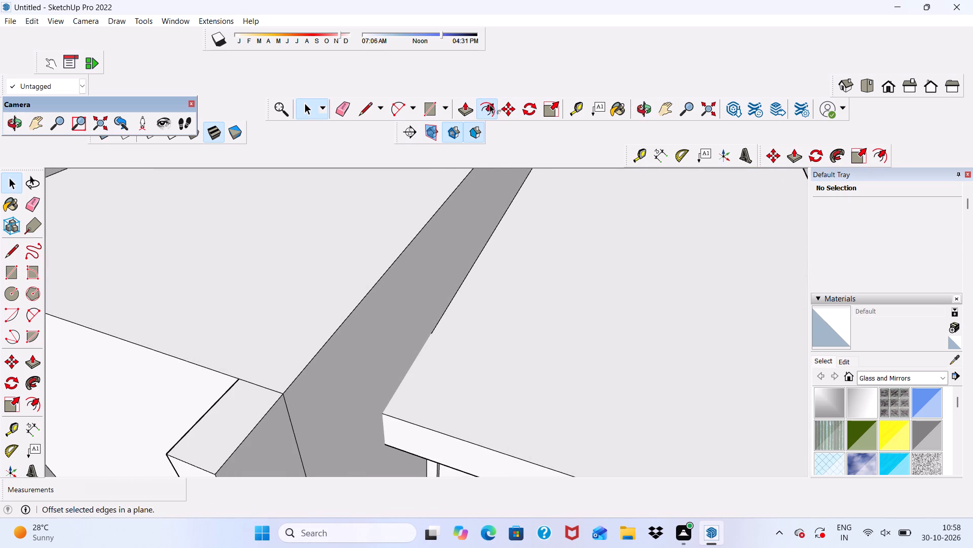
{"action": "left_click", "coordinate": [508, 298]}
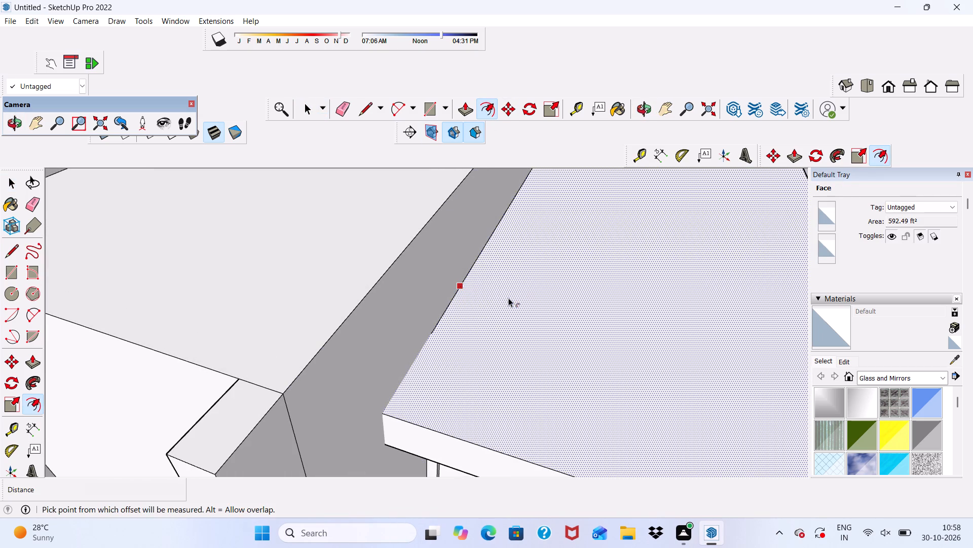
{"action": "scroll", "coordinate": [439, 305], "scroll_direction": "down", "scroll_amount": 4}
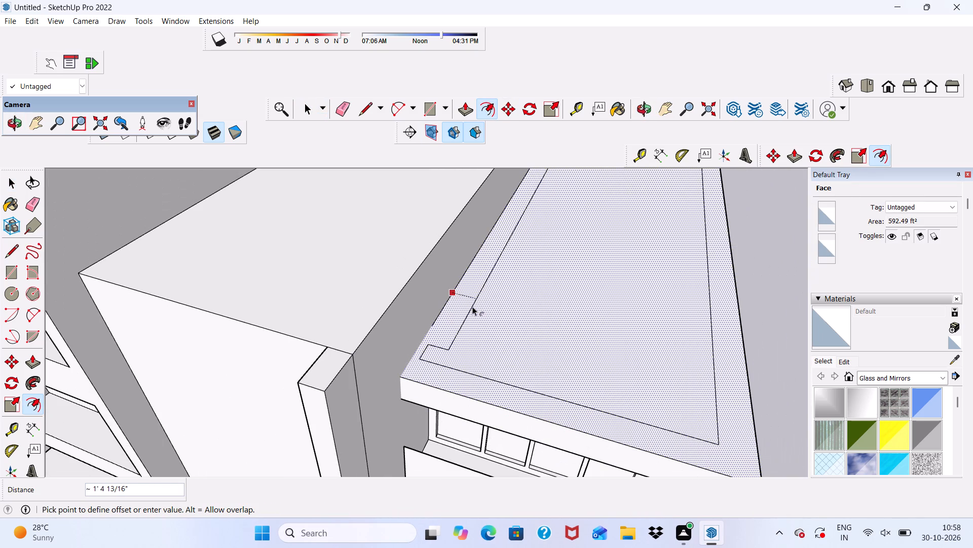
{"action": "key", "text": "9"}
{"action": "key", "text": "shift+quotedbl"}
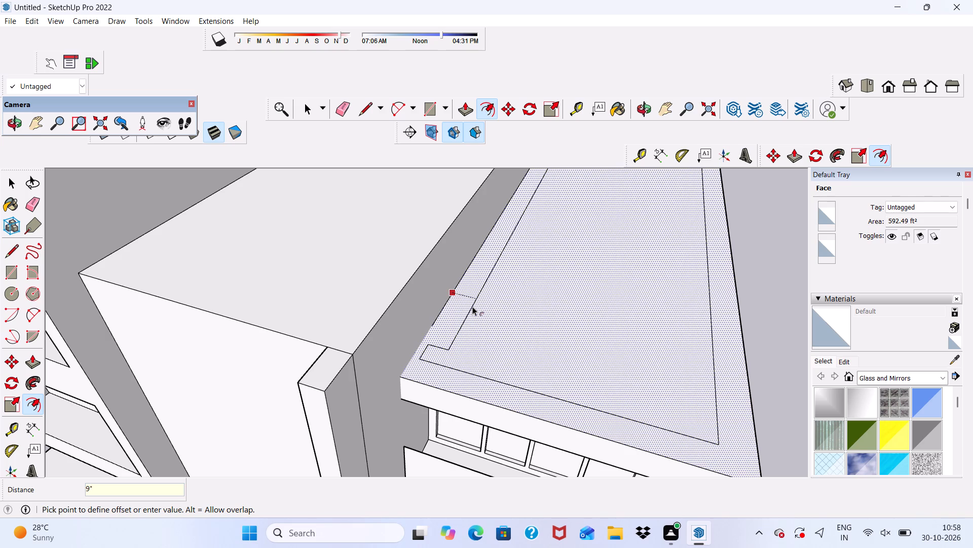
{"action": "key", "text": "Return"}
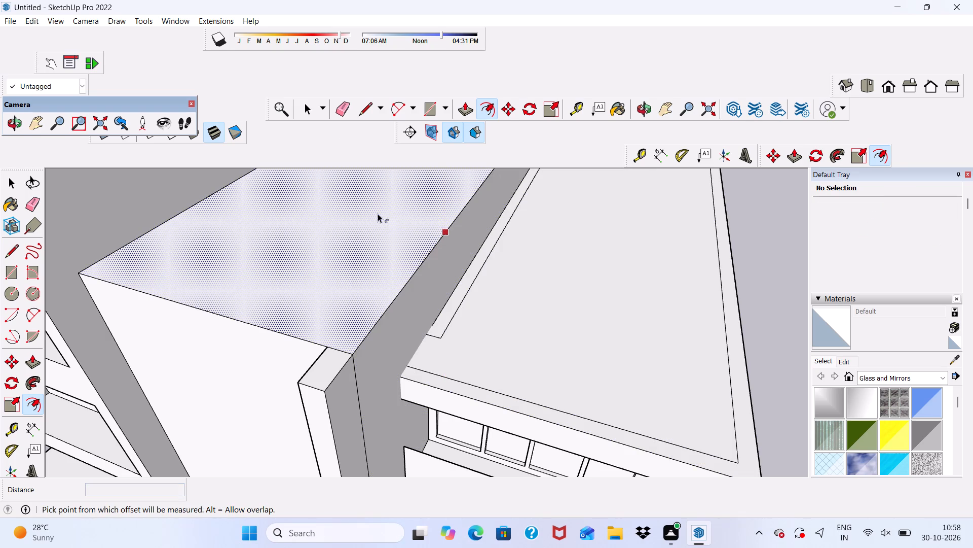
Draw a 2' 5" line extending the inner offset edge beside the taller block's wall to the front offset edge.
{"action": "left_click", "coordinate": [368, 114]}
{"action": "scroll", "coordinate": [526, 337], "scroll_direction": "up", "scroll_amount": 5}
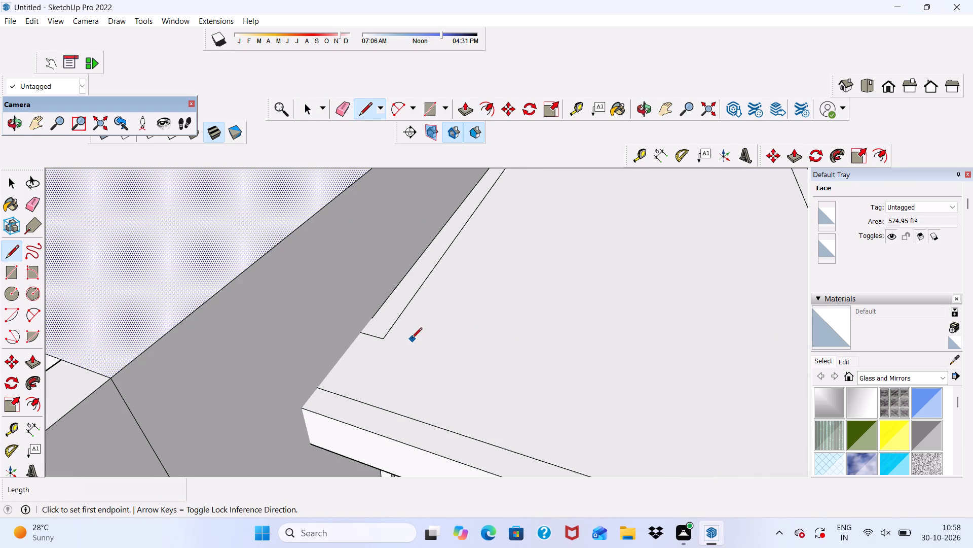
{"action": "scroll", "coordinate": [385, 337], "scroll_direction": "up", "scroll_amount": 5}
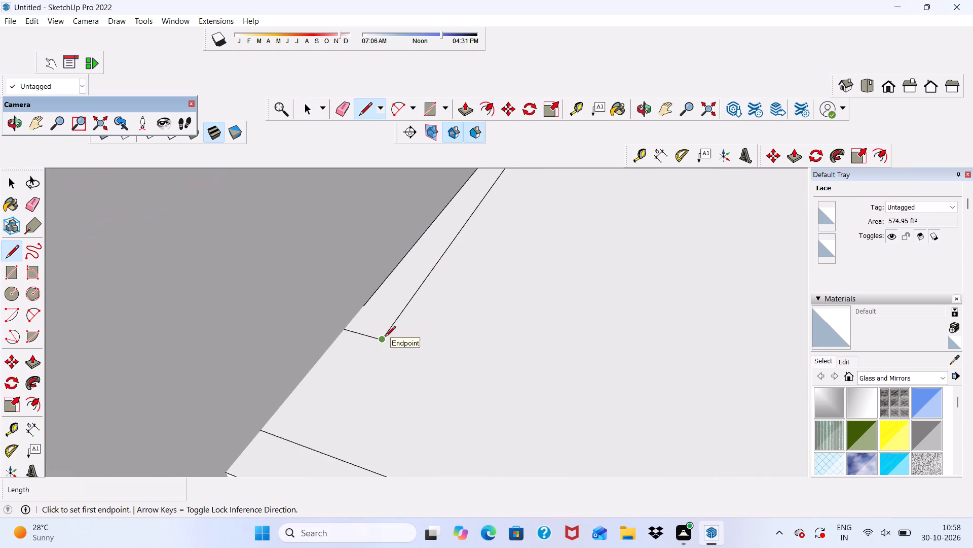
{"action": "left_click", "coordinate": [378, 340]}
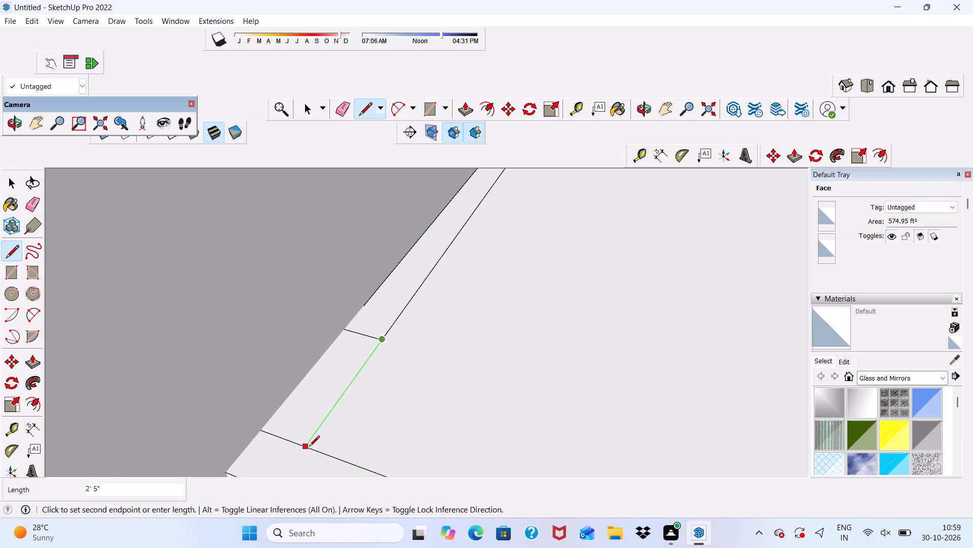
{"action": "left_click", "coordinate": [309, 447]}
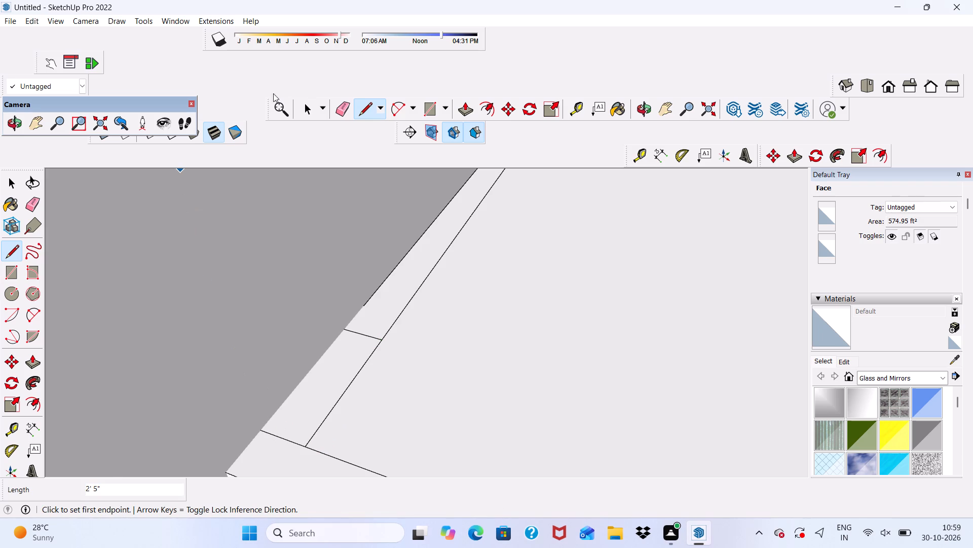
Erase the short jog edge and the leftover front offset segment at the corner beside the taller block.
{"action": "left_click", "coordinate": [336, 112]}
{"action": "scroll", "coordinate": [335, 246], "scroll_direction": "up", "scroll_amount": 4}
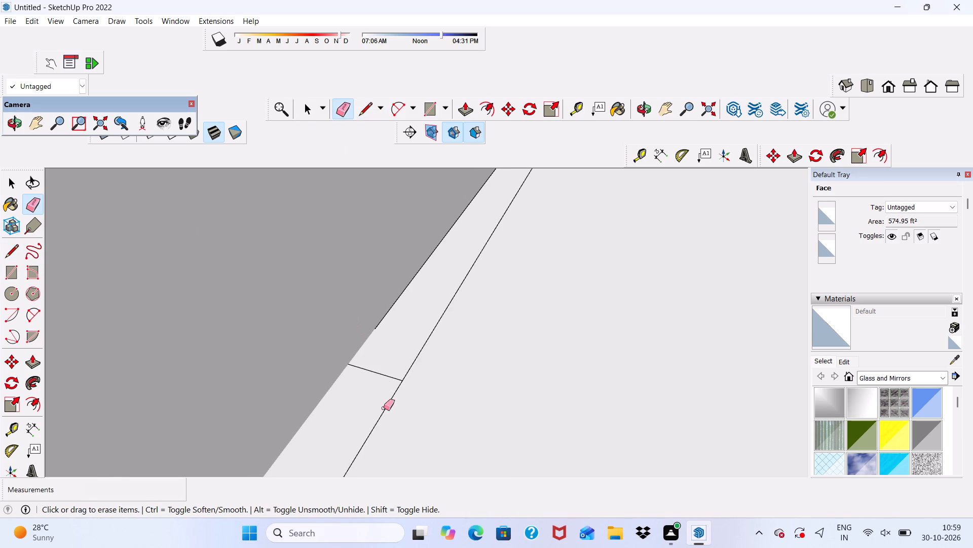
{"action": "left_click", "coordinate": [379, 370]}
{"action": "scroll", "coordinate": [376, 317], "scroll_direction": "down", "scroll_amount": 8}
{"action": "scroll", "coordinate": [358, 422], "scroll_direction": "up", "scroll_amount": 7}
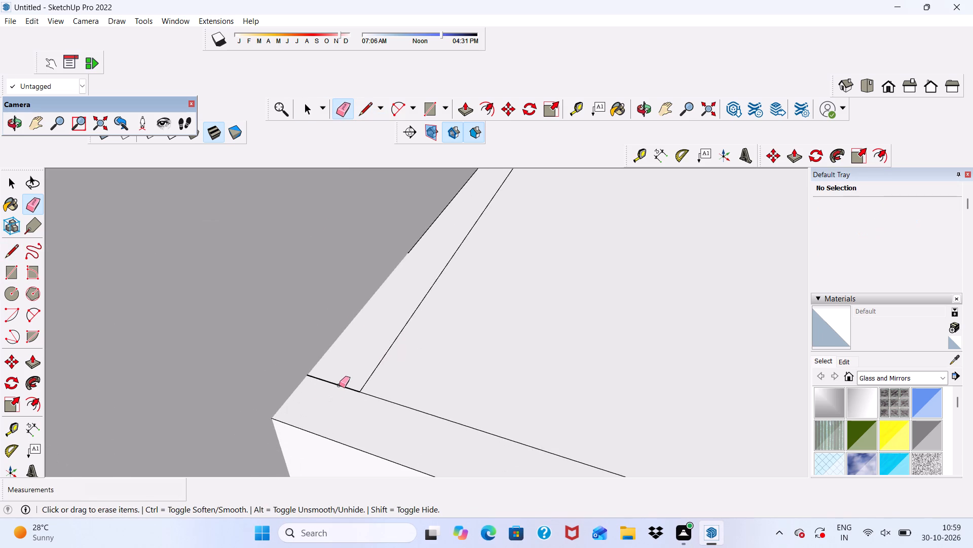
{"action": "left_click", "coordinate": [339, 384]}
{"action": "left_click_drag", "start_coordinate": [338, 384], "coordinate": [334, 389]}
{"action": "scroll", "coordinate": [323, 376], "scroll_direction": "down", "scroll_amount": 9}
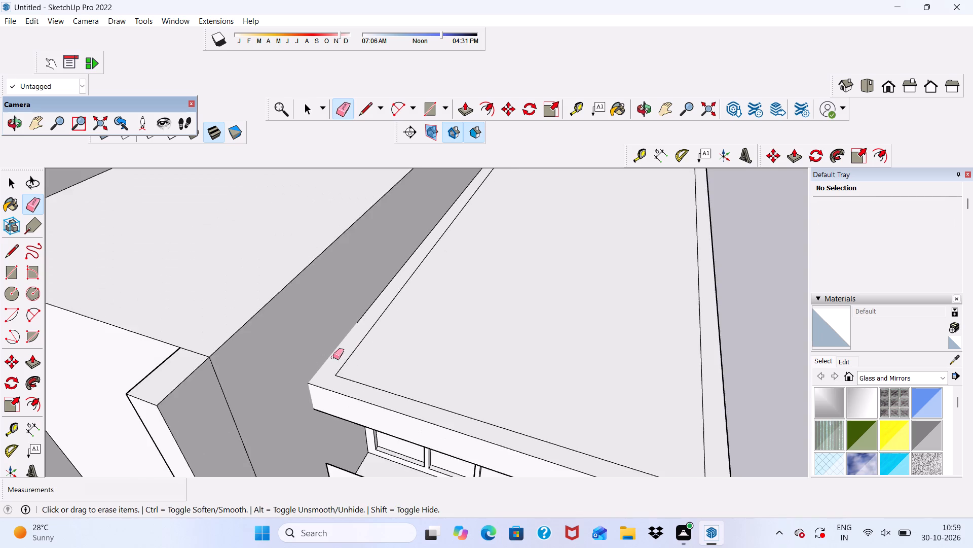
{"action": "scroll", "coordinate": [333, 357], "scroll_direction": "down", "scroll_amount": 9}
Push/Pull the side block's roof rim up 10' as a parapet.
{"action": "middle_click_drag", "start_coordinate": [329, 360], "coordinate": [386, 216]}
{"action": "scroll", "coordinate": [378, 311], "scroll_direction": "down", "scroll_amount": 5}
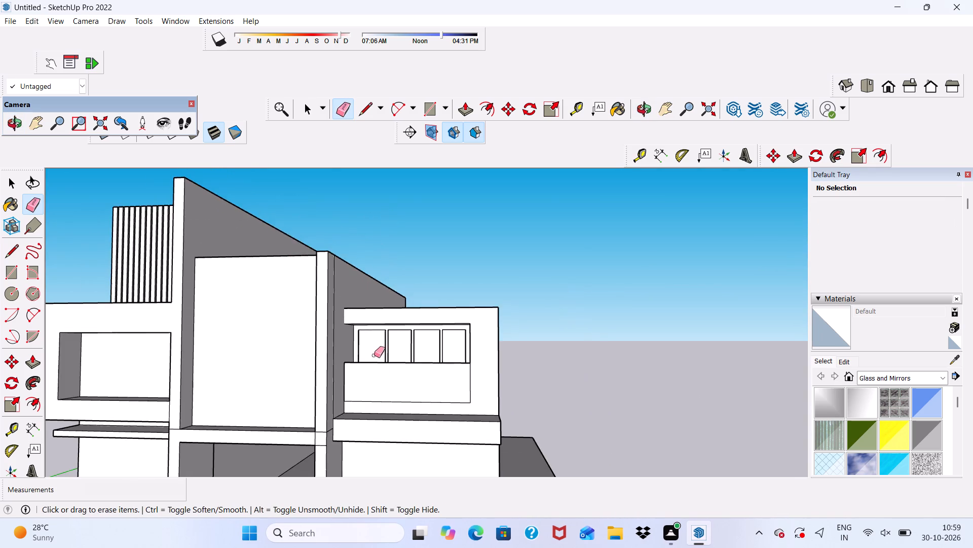
{"action": "middle_click_drag", "start_coordinate": [373, 350], "coordinate": [378, 490]}
{"action": "scroll", "coordinate": [386, 320], "scroll_direction": "up", "scroll_amount": 6}
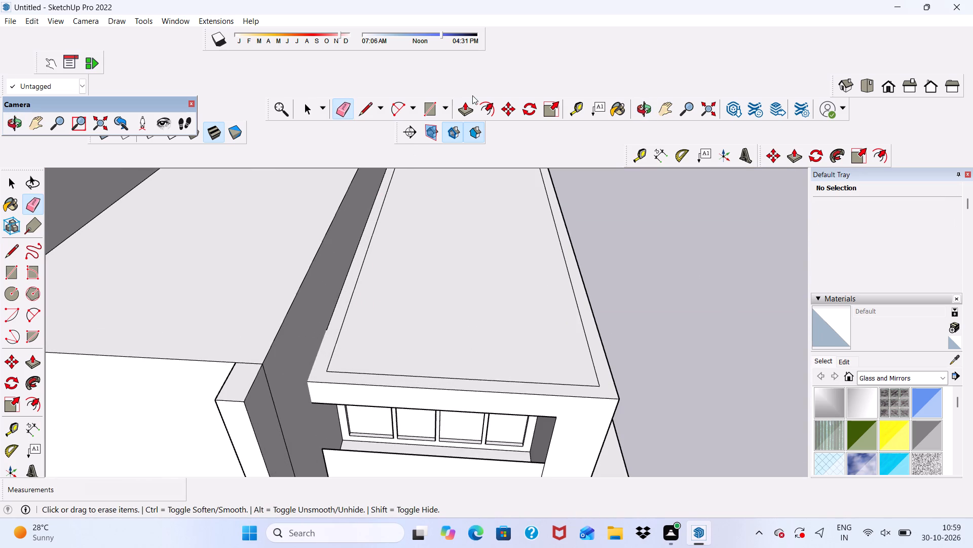
{"action": "left_click", "coordinate": [464, 105]}
{"action": "scroll", "coordinate": [351, 351], "scroll_direction": "up", "scroll_amount": 4}
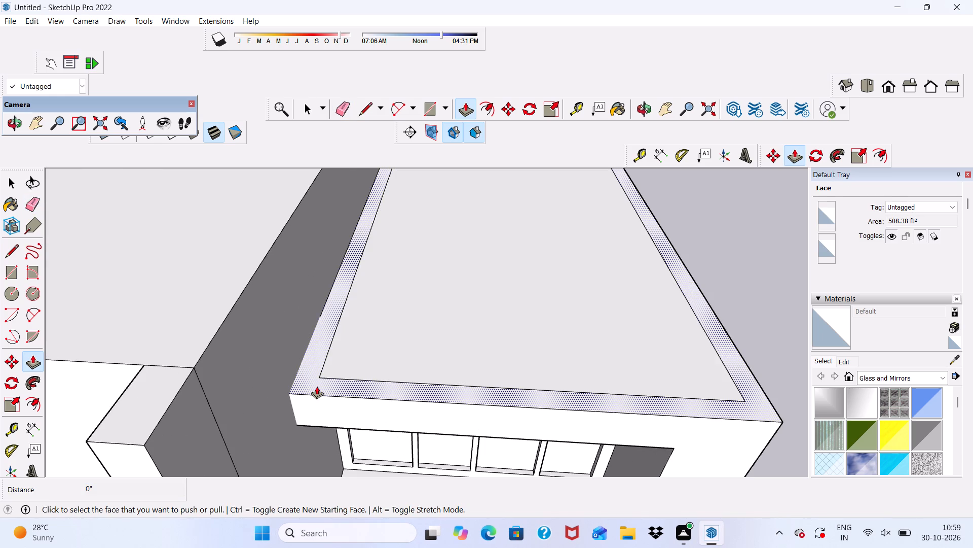
{"action": "left_click", "coordinate": [315, 383]}
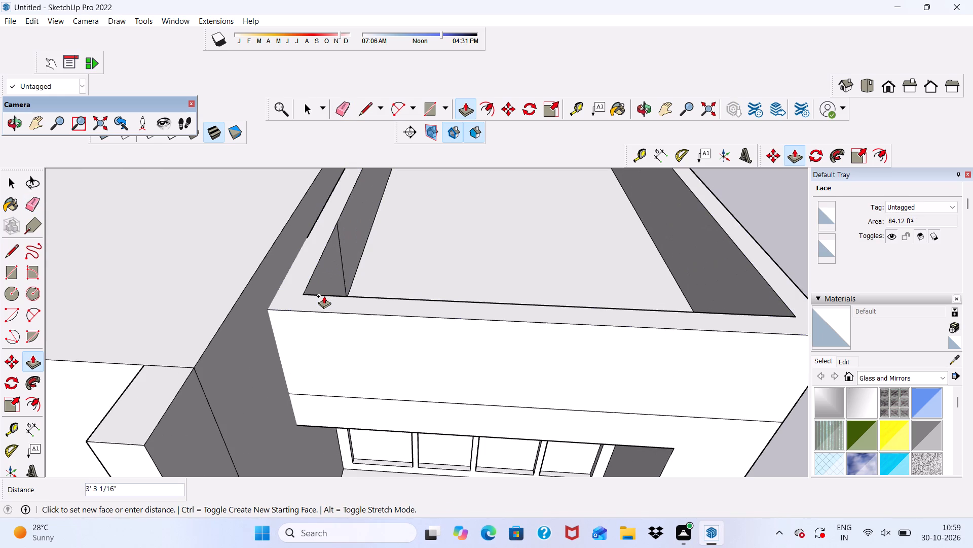
{"action": "type", "text": "10'"}
{"action": "key", "text": "Return"}
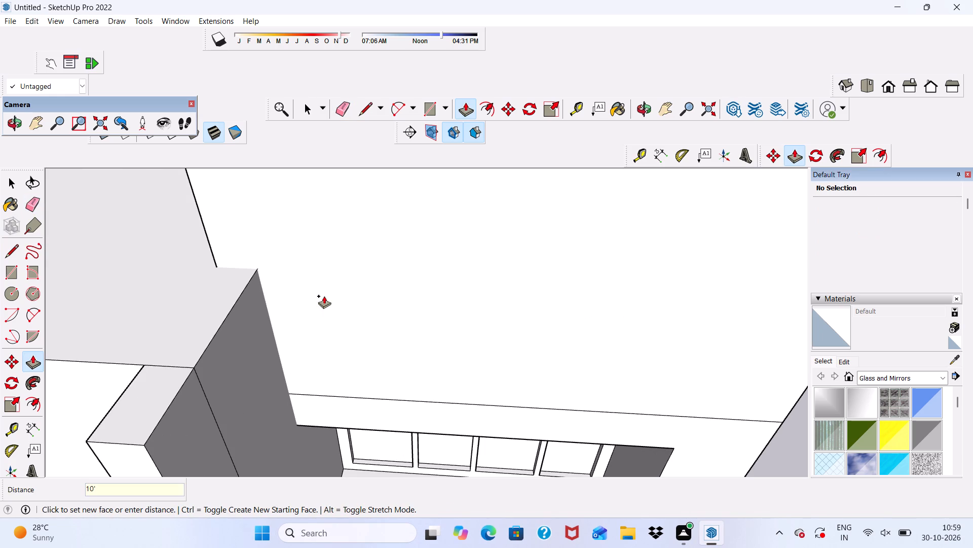
Push/Pull the projecting side face at the parapet's front end back flush with the rest of that parapet wall.
{"action": "scroll", "coordinate": [324, 296], "scroll_direction": "down", "scroll_amount": 14}
{"action": "middle_click_drag", "start_coordinate": [382, 320], "coordinate": [545, 315]}
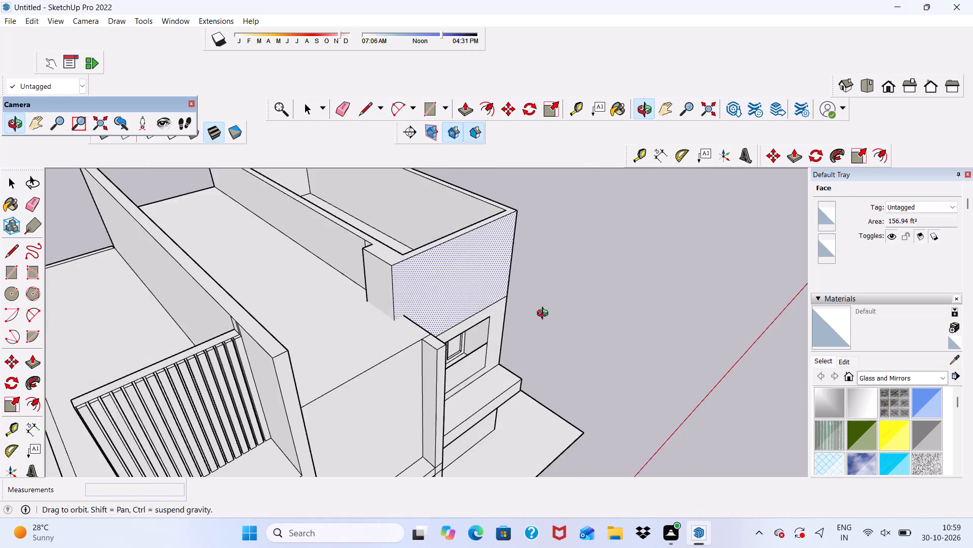
{"action": "middle_click_drag", "start_coordinate": [545, 315], "coordinate": [540, 307]}
{"action": "scroll", "coordinate": [402, 272], "scroll_direction": "up", "scroll_amount": 7}
{"action": "scroll", "coordinate": [342, 290], "scroll_direction": "down", "scroll_amount": 1}
{"action": "middle_click_drag", "start_coordinate": [342, 291], "coordinate": [435, 334]}
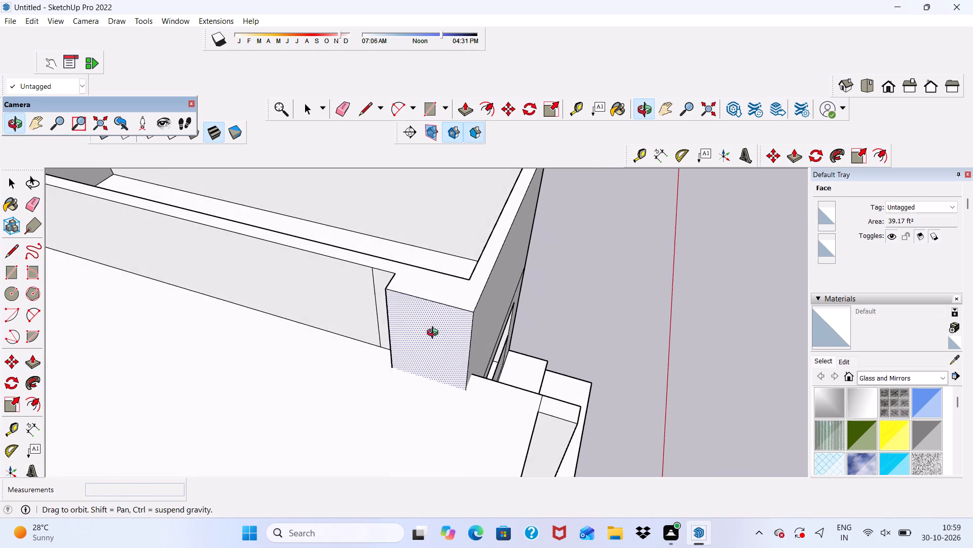
{"action": "middle_click_drag", "start_coordinate": [435, 334], "coordinate": [434, 334]}
{"action": "scroll", "coordinate": [404, 336], "scroll_direction": "up", "scroll_amount": 4}
{"action": "key", "text": "space"}
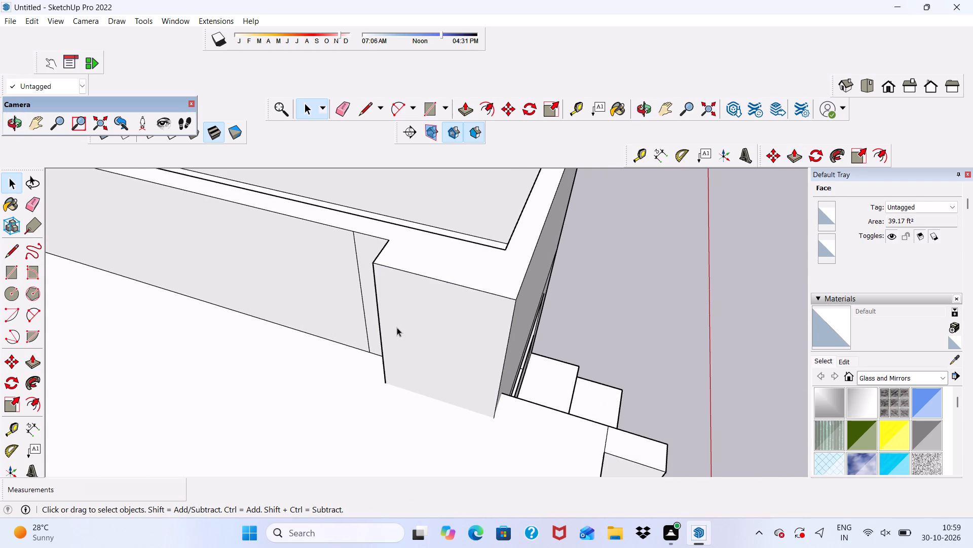
{"action": "left_click", "coordinate": [414, 362]}
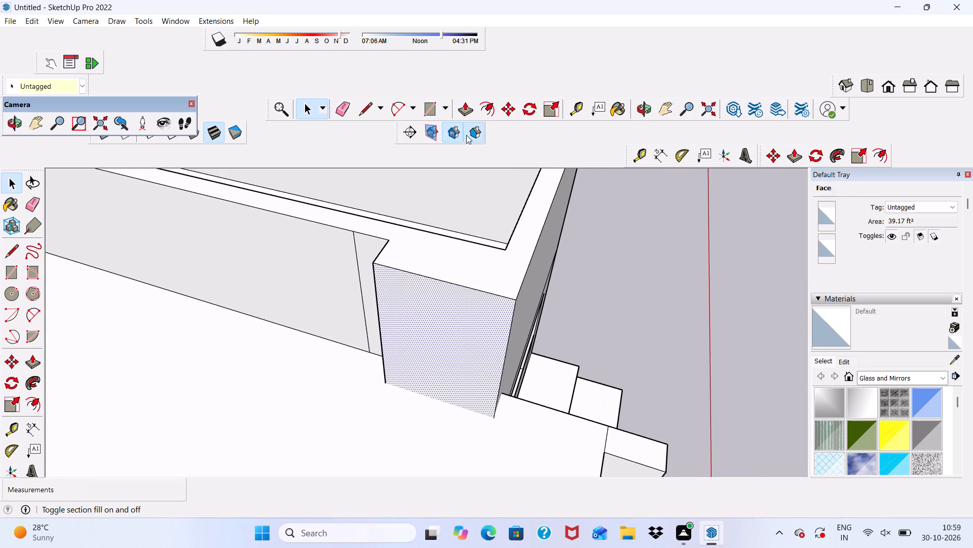
{"action": "left_click", "coordinate": [468, 112]}
{"action": "left_click_drag", "start_coordinate": [430, 324], "coordinate": [431, 308]}
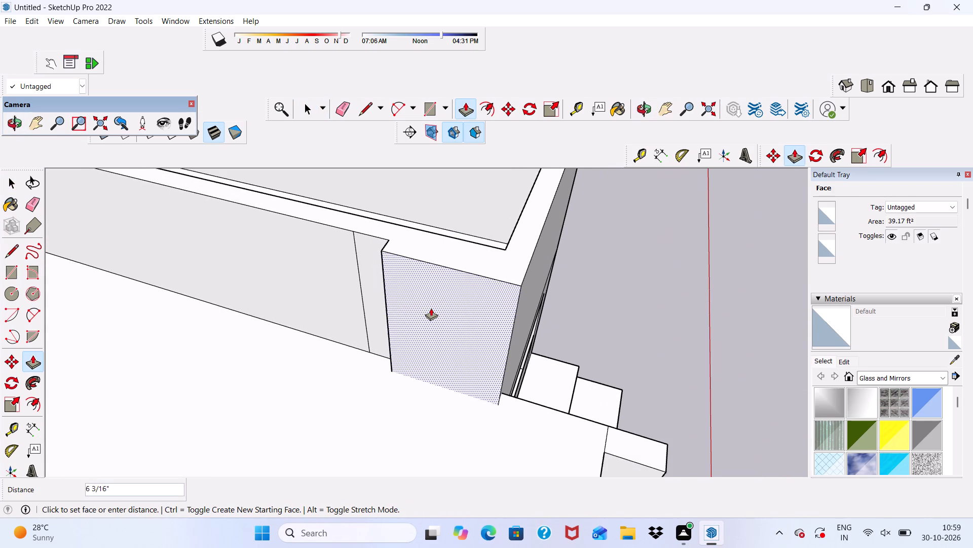
{"action": "left_click_drag", "start_coordinate": [431, 308], "coordinate": [434, 297]}
{"action": "double_click", "coordinate": [434, 297]}
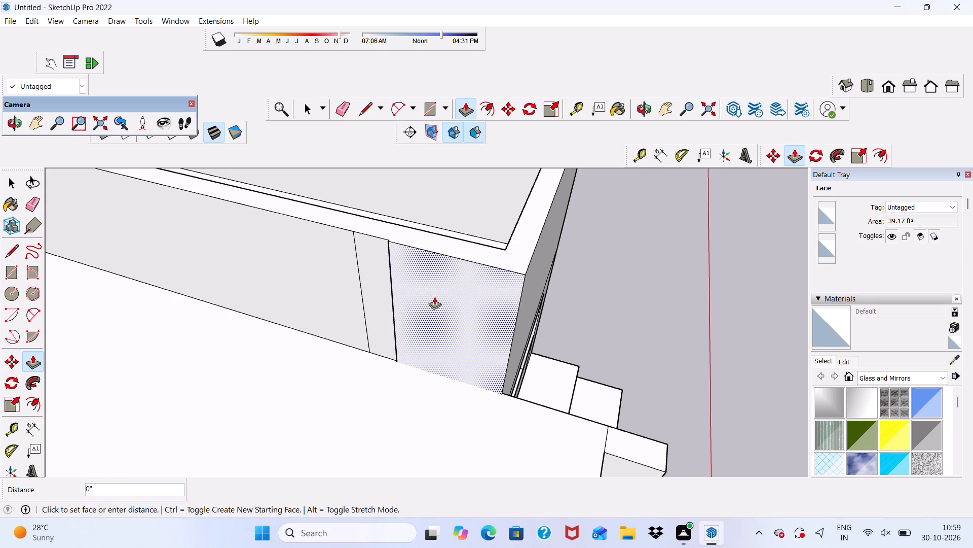
Examine the raised parapet and the side block's front wall above the window from several angles.
{"action": "scroll", "coordinate": [430, 302], "scroll_direction": "down", "scroll_amount": 6}
{"action": "middle_click_drag", "start_coordinate": [442, 361], "coordinate": [236, 289]}
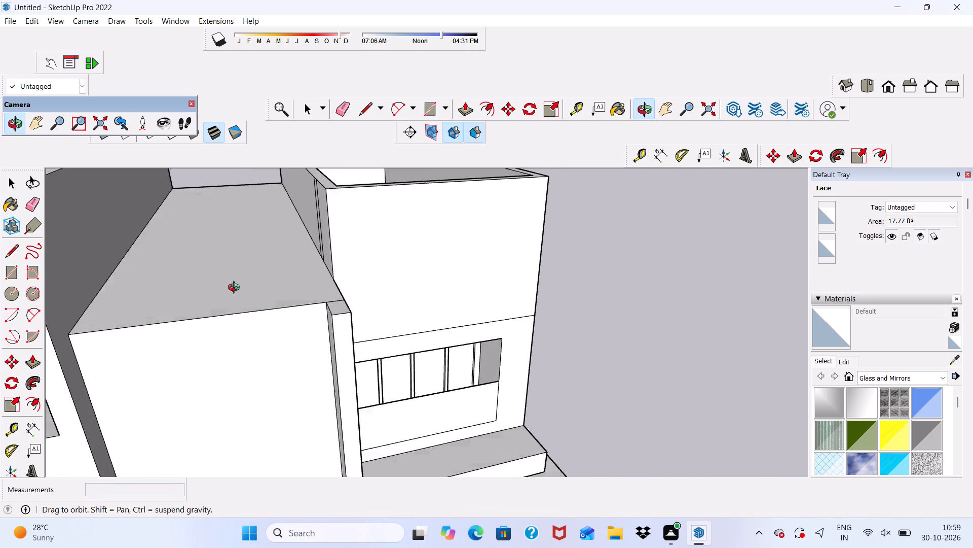
{"action": "middle_click_drag", "start_coordinate": [236, 289], "coordinate": [213, 284]}
{"action": "scroll", "coordinate": [290, 260], "scroll_direction": "up", "scroll_amount": 6}
{"action": "scroll", "coordinate": [313, 225], "scroll_direction": "down", "scroll_amount": 8}
{"action": "middle_click_drag", "start_coordinate": [351, 296], "coordinate": [348, 187]}
{"action": "scroll", "coordinate": [350, 191], "scroll_direction": "up", "scroll_amount": 1}
{"action": "scroll", "coordinate": [350, 201], "scroll_direction": "down", "scroll_amount": 2}
{"action": "scroll", "coordinate": [385, 342], "scroll_direction": "up", "scroll_amount": 5}
{"action": "scroll", "coordinate": [367, 273], "scroll_direction": "up", "scroll_amount": 5}
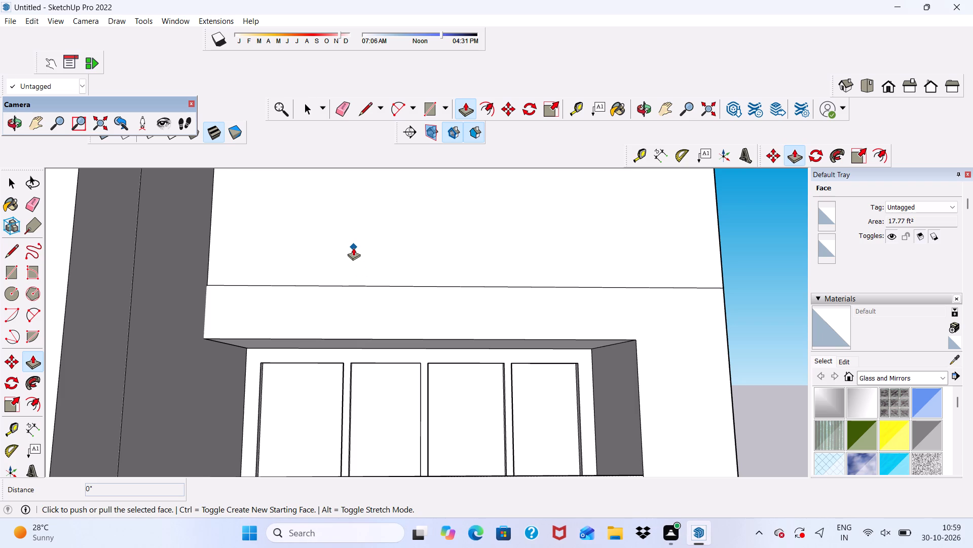
{"action": "scroll", "coordinate": [357, 284], "scroll_direction": "down", "scroll_amount": 8}
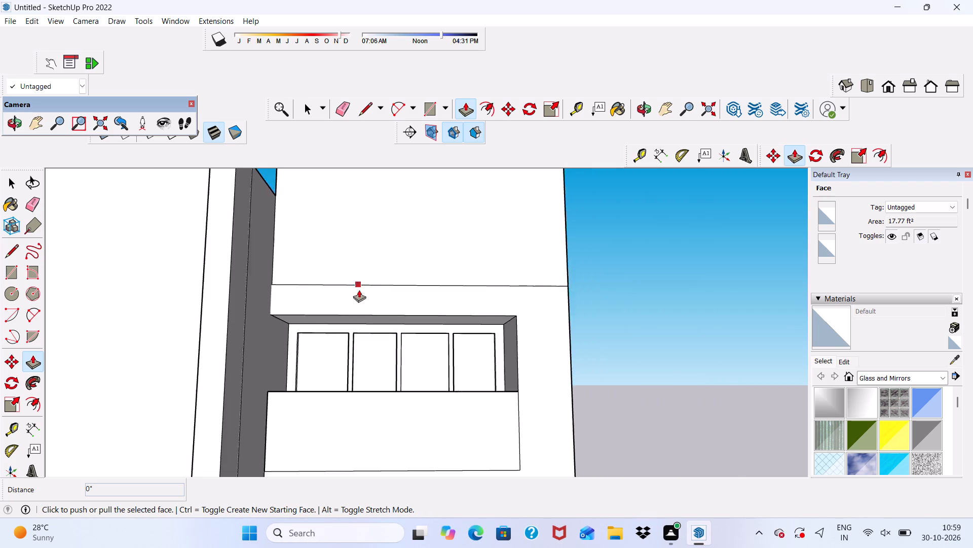
{"action": "scroll", "coordinate": [359, 290], "scroll_direction": "down", "scroll_amount": 2}
{"action": "middle_click_drag", "start_coordinate": [361, 299], "coordinate": [342, 416]}
{"action": "scroll", "coordinate": [344, 353], "scroll_direction": "down", "scroll_amount": 5}
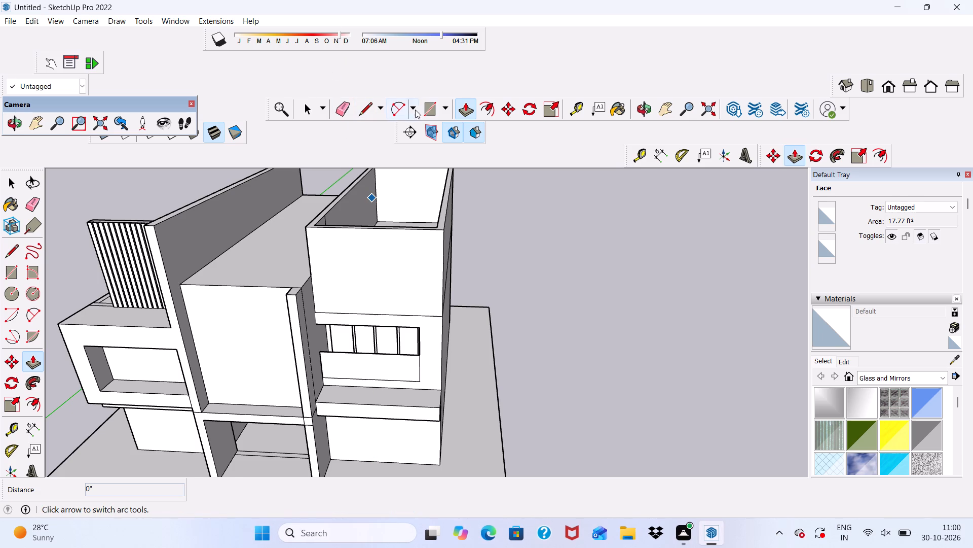
Draw a rectangle about 14' 5" by 1' 11" across the side block's front, directly above the seam at the parapet's base.
{"action": "left_click", "coordinate": [431, 105]}
{"action": "scroll", "coordinate": [343, 327], "scroll_direction": "down", "scroll_amount": 1}
{"action": "scroll", "coordinate": [336, 343], "scroll_direction": "up", "scroll_amount": 14}
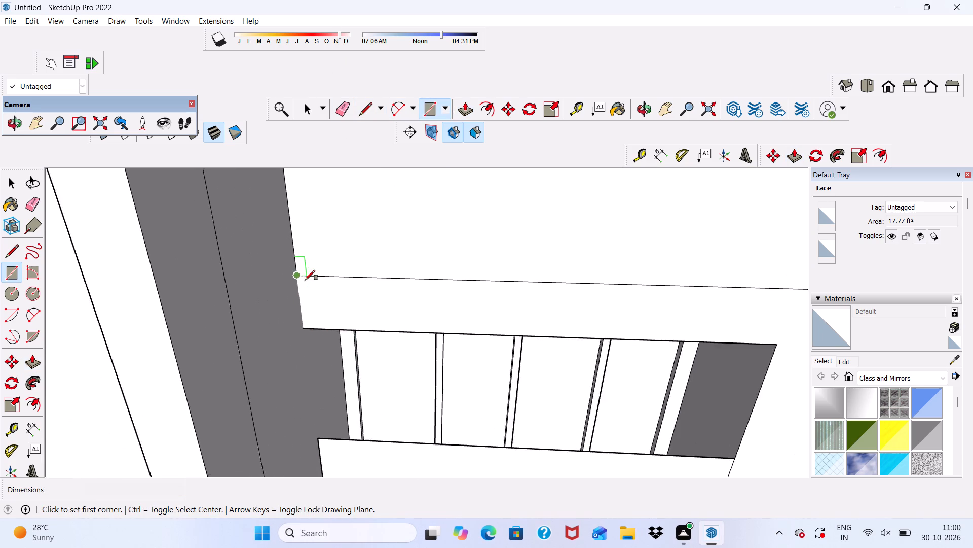
{"action": "scroll", "coordinate": [305, 280], "scroll_direction": "up", "scroll_amount": 6}
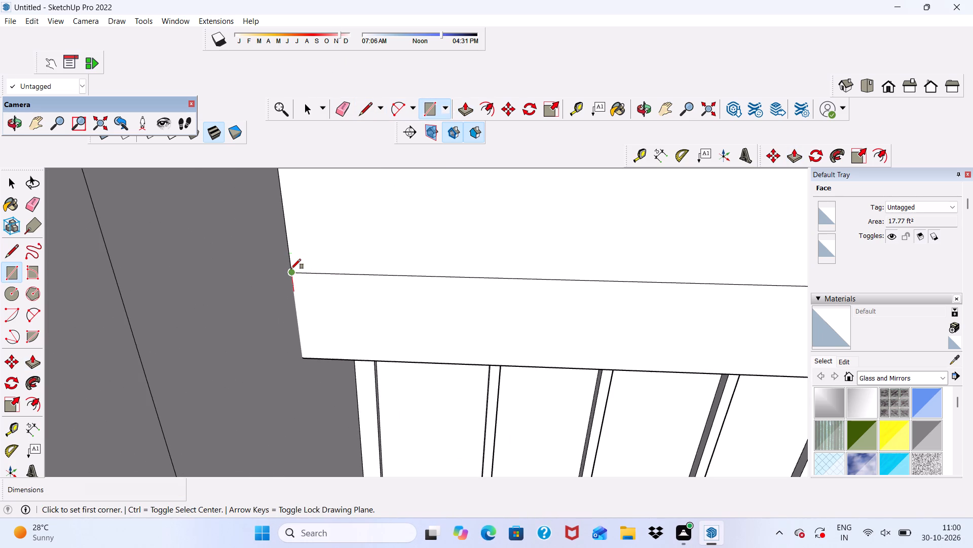
{"action": "left_click", "coordinate": [290, 269]}
{"action": "scroll", "coordinate": [372, 238], "scroll_direction": "down", "scroll_amount": 6}
{"action": "scroll", "coordinate": [325, 201], "scroll_direction": "down", "scroll_amount": 10}
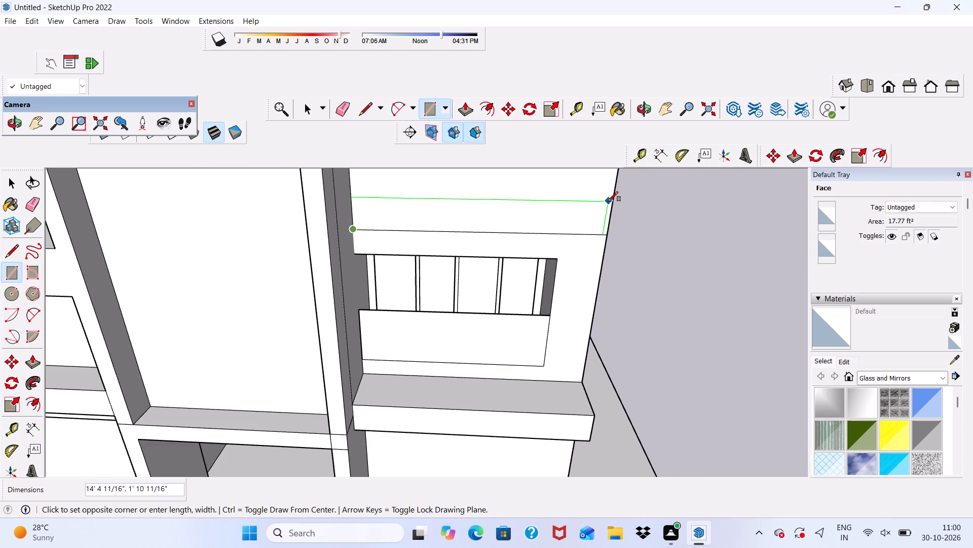
{"action": "left_click", "coordinate": [610, 203]}
Draw a full-height rectangle, 10' by about 1' 5", at the outer end of the side block's front parapet face.
{"action": "scroll", "coordinate": [486, 233], "scroll_direction": "down", "scroll_amount": 11}
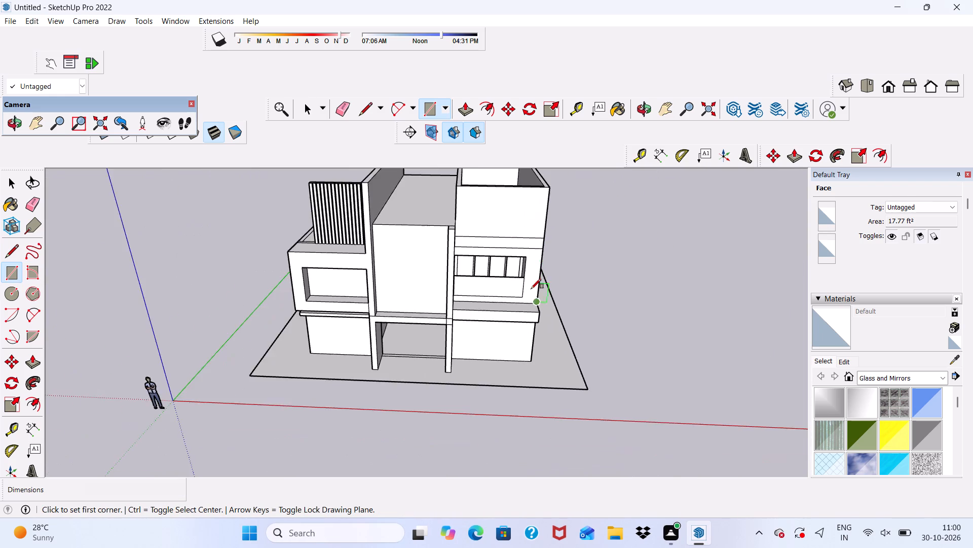
{"action": "scroll", "coordinate": [531, 289], "scroll_direction": "down", "scroll_amount": 5}
{"action": "middle_click_drag", "start_coordinate": [533, 243], "coordinate": [498, 160]}
{"action": "scroll", "coordinate": [517, 221], "scroll_direction": "up", "scroll_amount": 6}
{"action": "scroll", "coordinate": [538, 290], "scroll_direction": "up", "scroll_amount": 5}
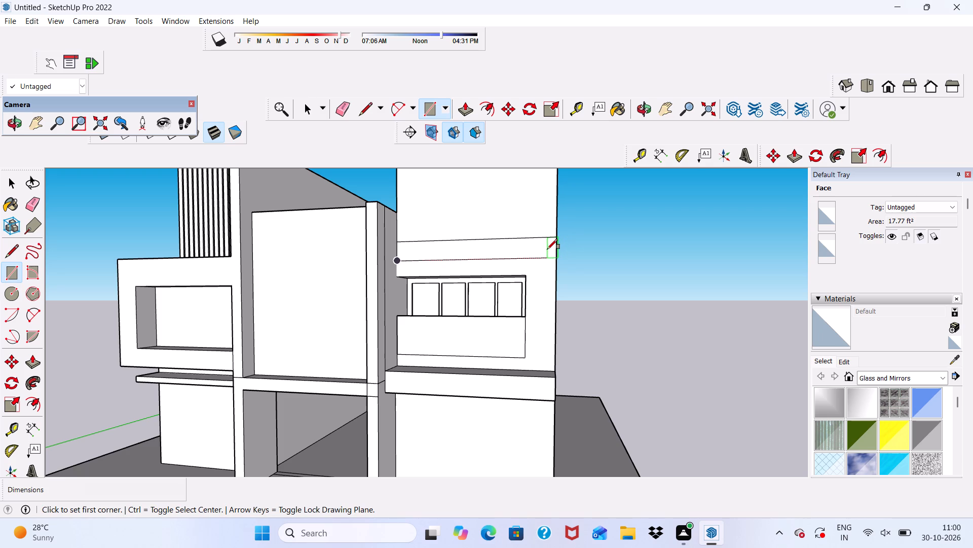
{"action": "scroll", "coordinate": [552, 259], "scroll_direction": "up", "scroll_amount": 10}
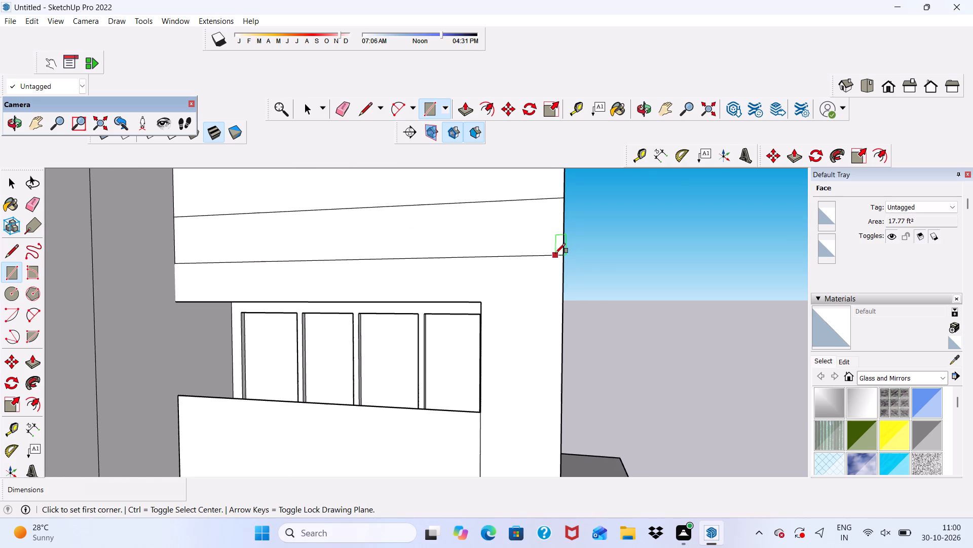
{"action": "left_click", "coordinate": [560, 254]}
{"action": "scroll", "coordinate": [526, 302], "scroll_direction": "down", "scroll_amount": 10}
{"action": "scroll", "coordinate": [525, 211], "scroll_direction": "up", "scroll_amount": 5}
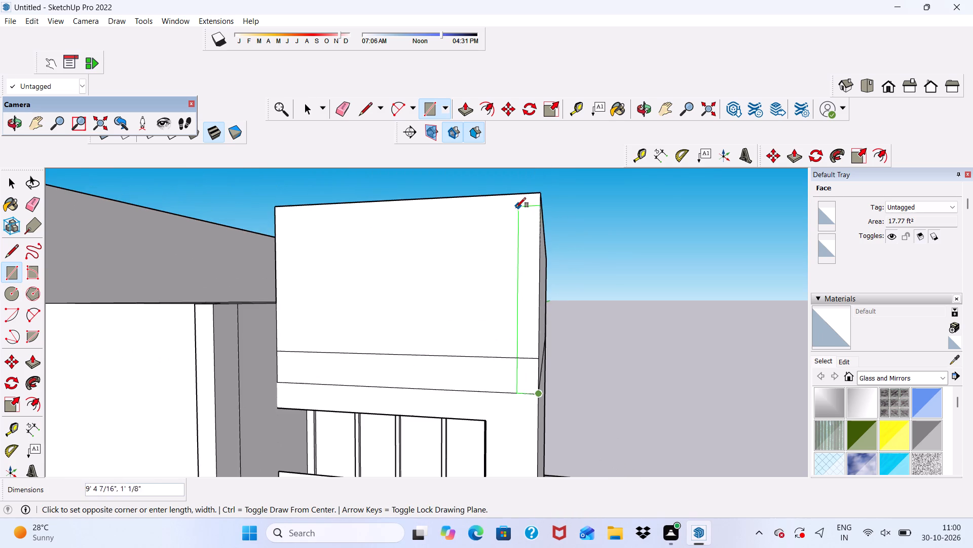
{"action": "scroll", "coordinate": [511, 199], "scroll_direction": "up", "scroll_amount": 1}
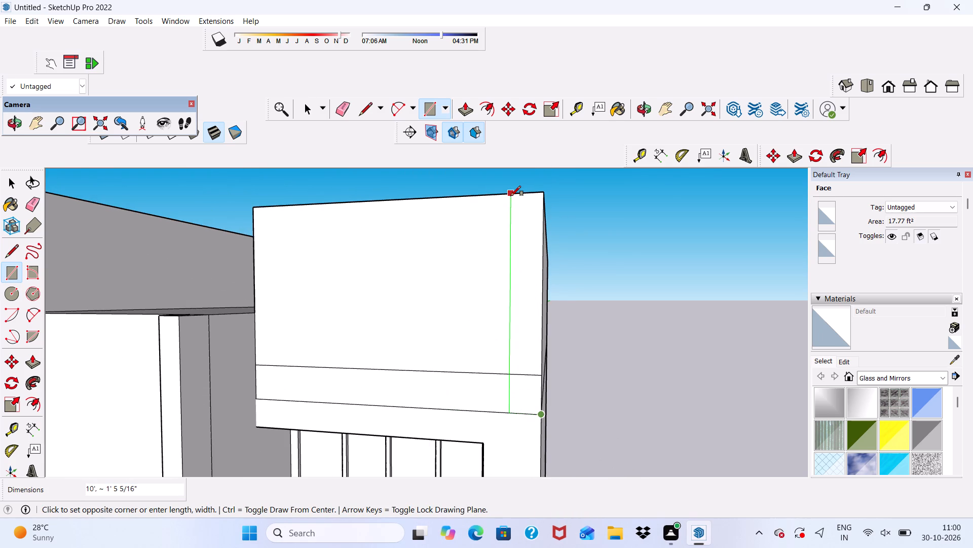
{"action": "left_click", "coordinate": [511, 196]}
Draw a rectangle about 14' 8" by 1' 11" along the top edge of the side block's front parapet face.
{"action": "scroll", "coordinate": [478, 209], "scroll_direction": "down", "scroll_amount": 5}
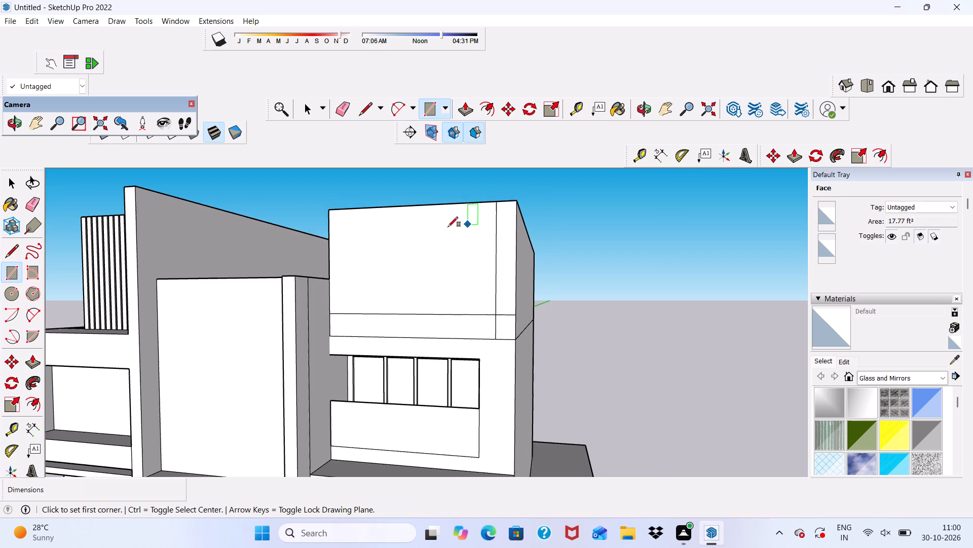
{"action": "scroll", "coordinate": [322, 222], "scroll_direction": "up", "scroll_amount": 5}
{"action": "left_click", "coordinate": [341, 199]}
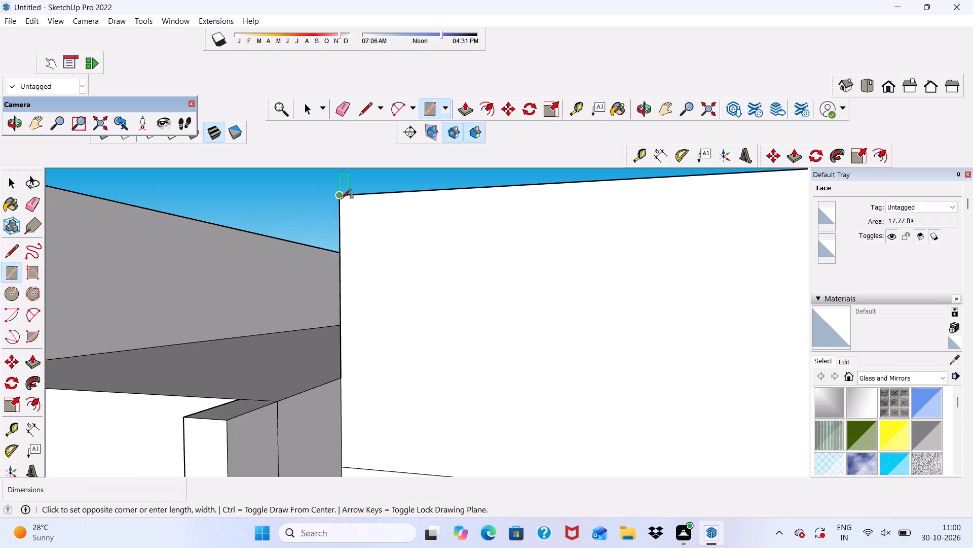
{"action": "scroll", "coordinate": [354, 242], "scroll_direction": "down", "scroll_amount": 5}
{"action": "scroll", "coordinate": [466, 280], "scroll_direction": "down", "scroll_amount": 1}
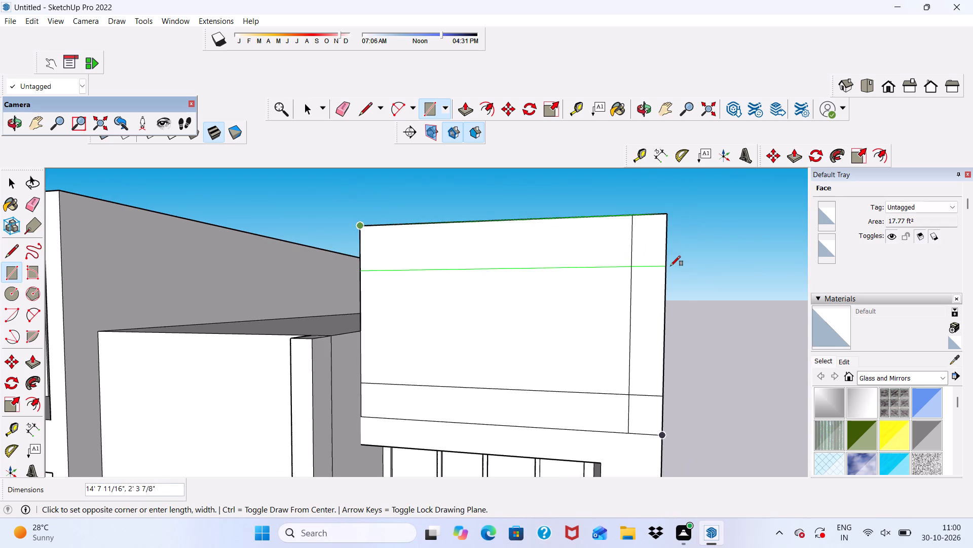
{"action": "left_click", "coordinate": [663, 257]}
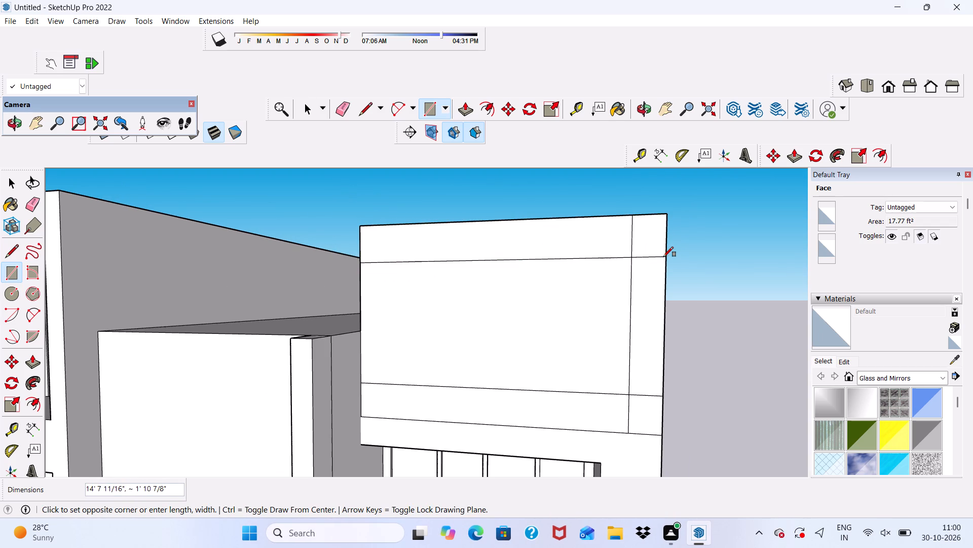
Draw a full-height rectangle, 10' by about 2', at the end of the front parapet face nearest the tall central frame.
{"action": "scroll", "coordinate": [394, 209], "scroll_direction": "up", "scroll_amount": 5}
{"action": "scroll", "coordinate": [331, 287], "scroll_direction": "down", "scroll_amount": 2}
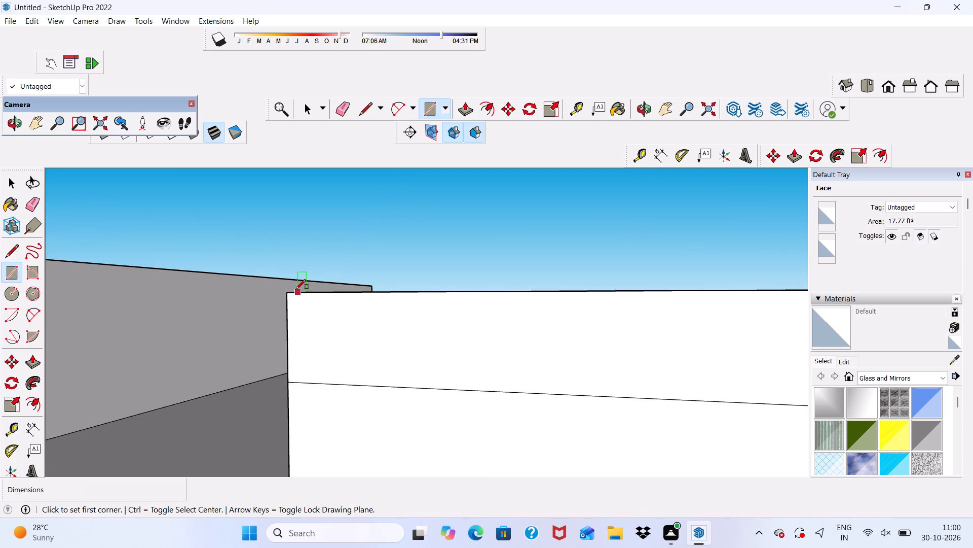
{"action": "left_click", "coordinate": [287, 291]}
{"action": "scroll", "coordinate": [317, 298], "scroll_direction": "down", "scroll_amount": 8}
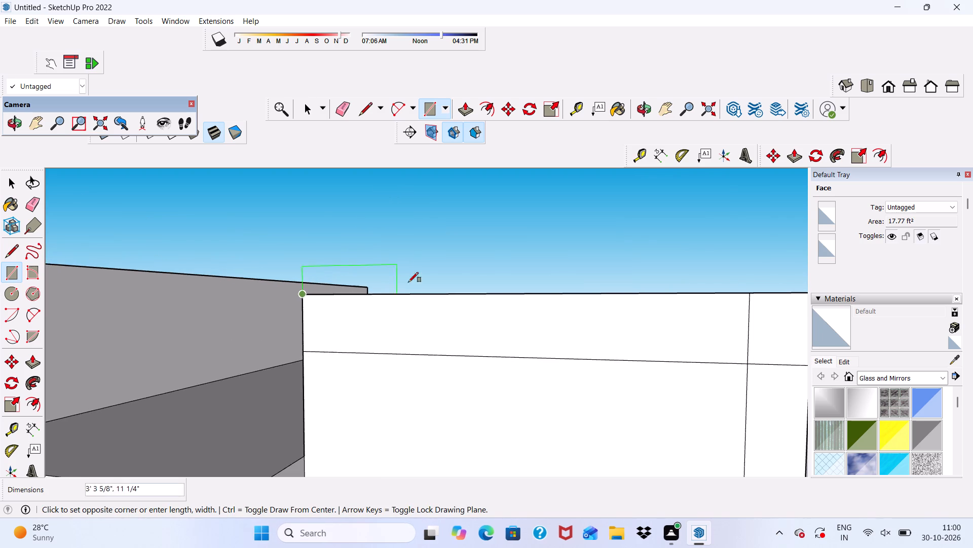
{"action": "scroll", "coordinate": [408, 282], "scroll_direction": "down", "scroll_amount": 2}
{"action": "scroll", "coordinate": [393, 405], "scroll_direction": "up", "scroll_amount": 5}
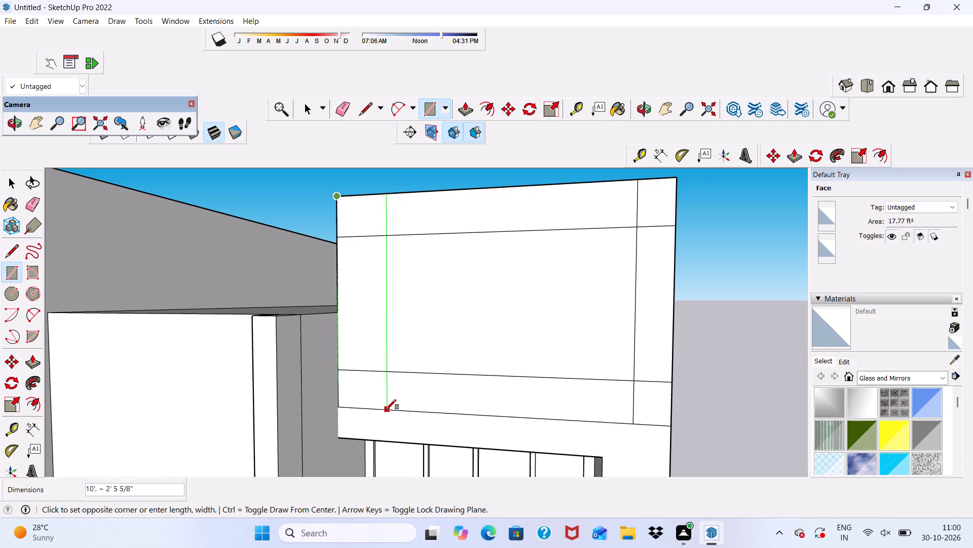
{"action": "left_click", "coordinate": [379, 406]}
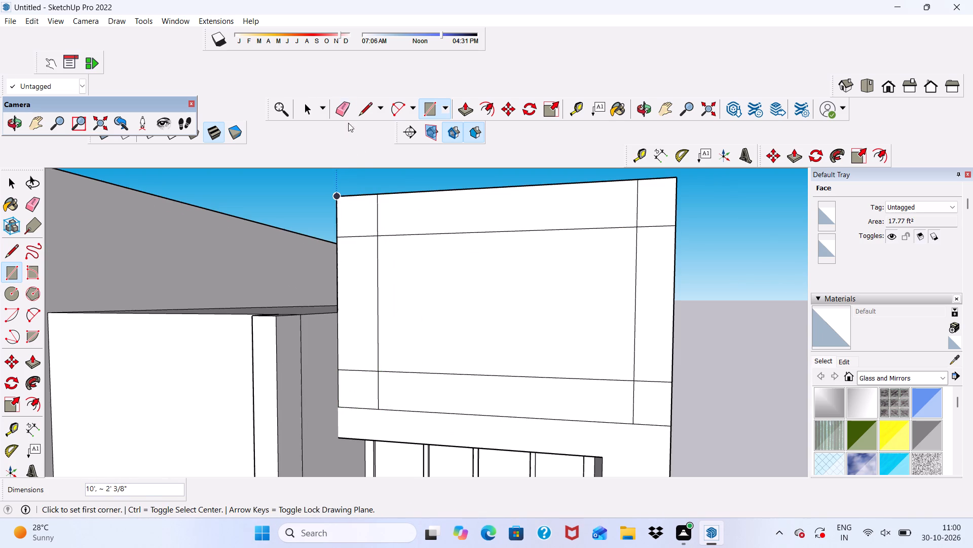
Erase the overlapping line segments at the parapet face's four corners, leaving one continuous border around a central rectangular panel.
{"action": "left_click", "coordinate": [344, 111]}
{"action": "scroll", "coordinate": [376, 221], "scroll_direction": "up", "scroll_amount": 3}
{"action": "left_click_drag", "start_coordinate": [370, 228], "coordinate": [361, 260]}
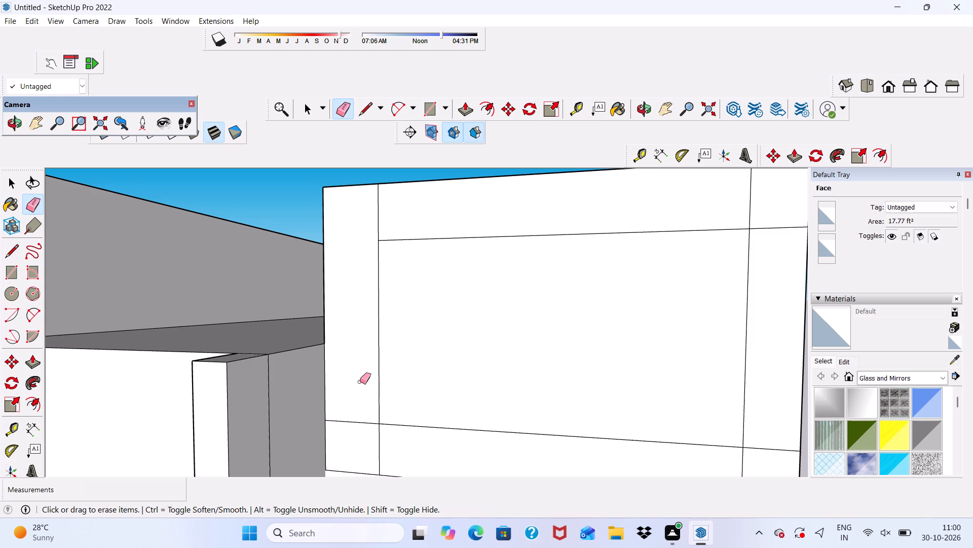
{"action": "left_click_drag", "start_coordinate": [360, 404], "coordinate": [366, 432]}
{"action": "left_click_drag", "start_coordinate": [366, 433], "coordinate": [411, 456]}
{"action": "scroll", "coordinate": [351, 326], "scroll_direction": "down", "scroll_amount": 6}
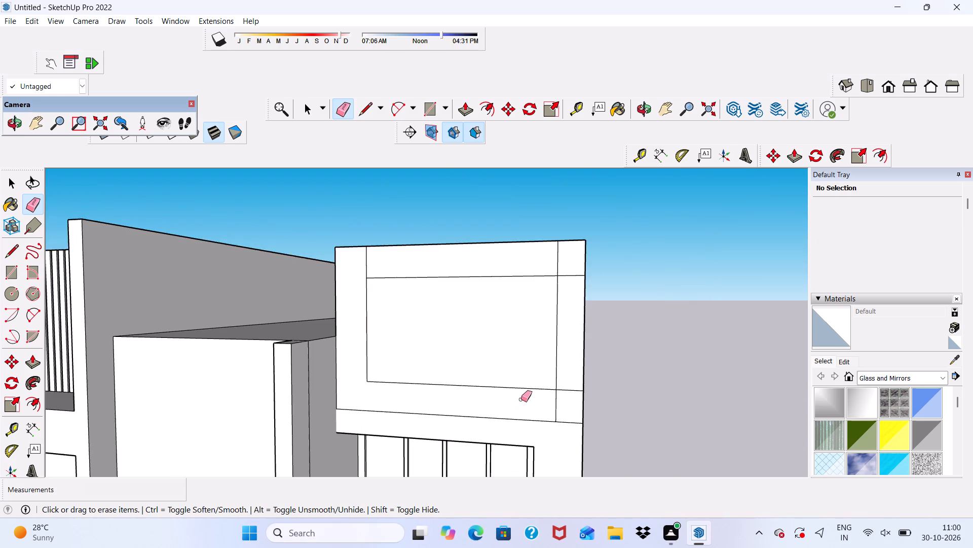
{"action": "scroll", "coordinate": [523, 397], "scroll_direction": "up", "scroll_amount": 5}
{"action": "left_click_drag", "start_coordinate": [577, 407], "coordinate": [569, 415]}
{"action": "left_click", "coordinate": [569, 415]}
{"action": "left_click_drag", "start_coordinate": [593, 375], "coordinate": [595, 387]}
{"action": "scroll", "coordinate": [553, 369], "scroll_direction": "down", "scroll_amount": 5}
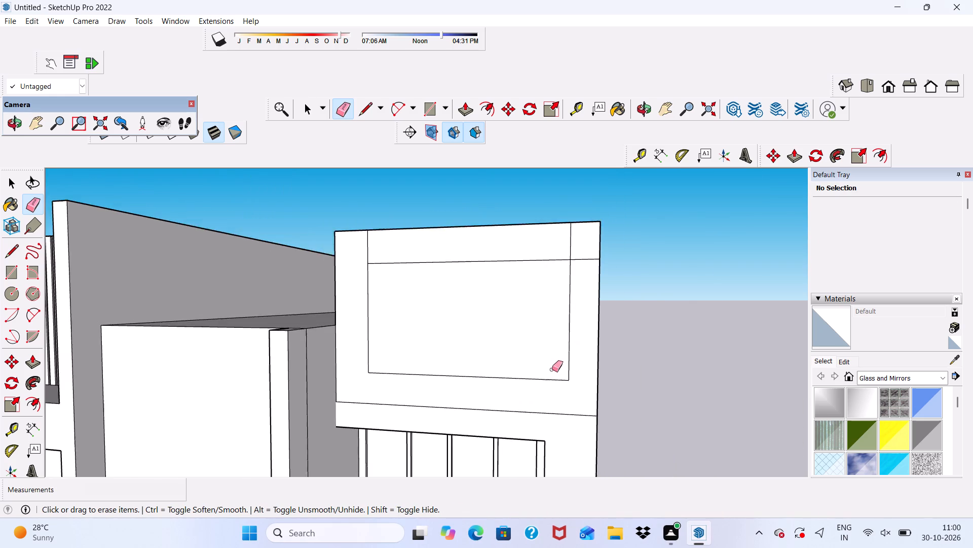
{"action": "scroll", "coordinate": [583, 254], "scroll_direction": "up", "scroll_amount": 5}
{"action": "left_click_drag", "start_coordinate": [548, 241], "coordinate": [586, 263]}
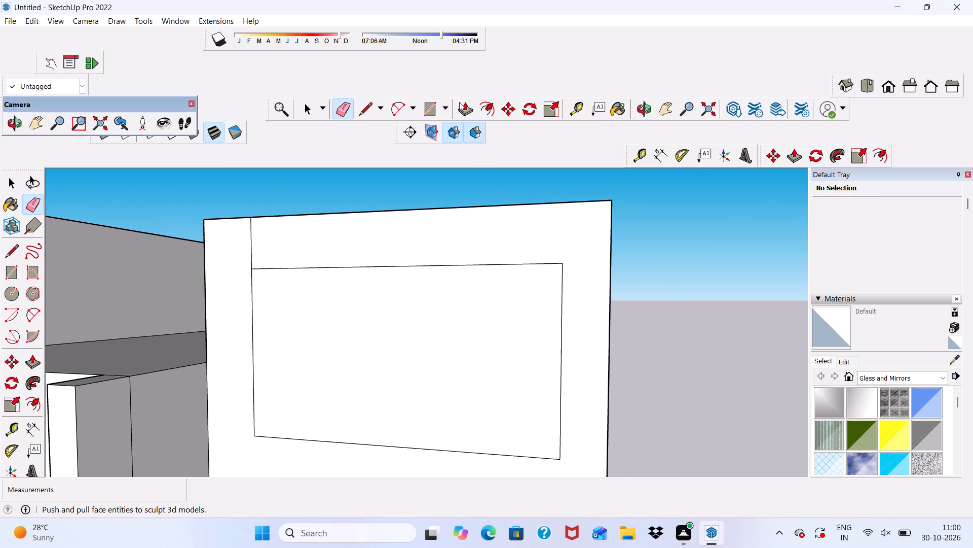
{"action": "left_click", "coordinate": [250, 252]}
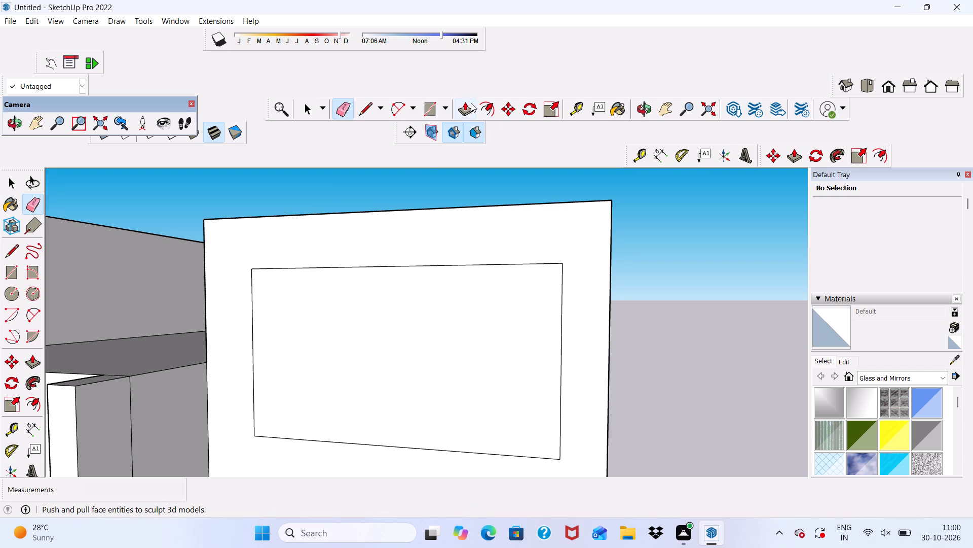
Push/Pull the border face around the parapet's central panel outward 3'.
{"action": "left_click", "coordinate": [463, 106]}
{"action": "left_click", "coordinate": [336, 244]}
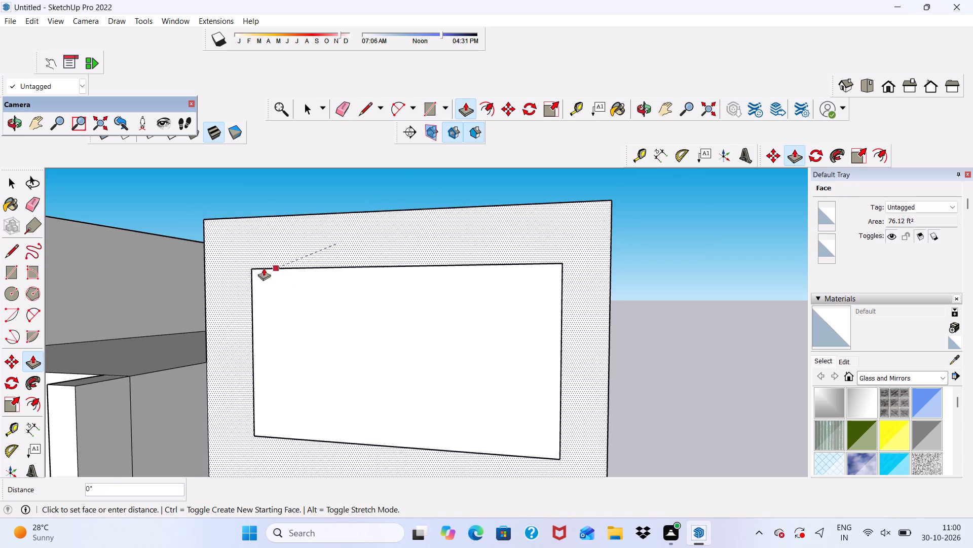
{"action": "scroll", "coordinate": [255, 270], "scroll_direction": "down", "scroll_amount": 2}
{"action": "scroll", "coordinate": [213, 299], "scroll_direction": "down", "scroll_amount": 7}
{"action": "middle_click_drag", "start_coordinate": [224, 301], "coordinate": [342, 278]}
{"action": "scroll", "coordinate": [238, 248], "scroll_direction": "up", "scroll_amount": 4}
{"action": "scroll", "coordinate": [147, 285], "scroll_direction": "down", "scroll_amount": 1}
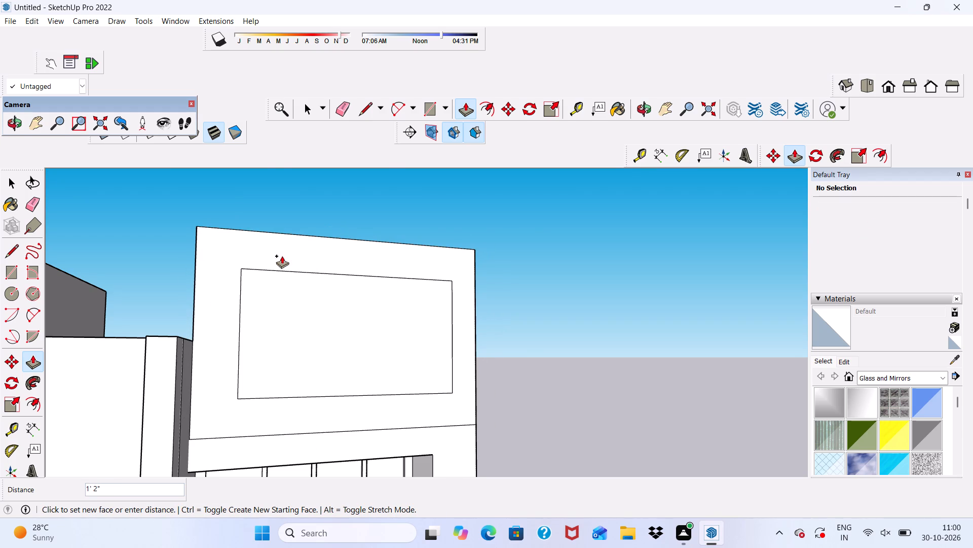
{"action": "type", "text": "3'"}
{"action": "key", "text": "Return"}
Examine the projecting parapet frame and its relation to the window below from several angles.
{"action": "scroll", "coordinate": [341, 232], "scroll_direction": "down", "scroll_amount": 6}
{"action": "middle_click_drag", "start_coordinate": [356, 265], "coordinate": [264, 230]}
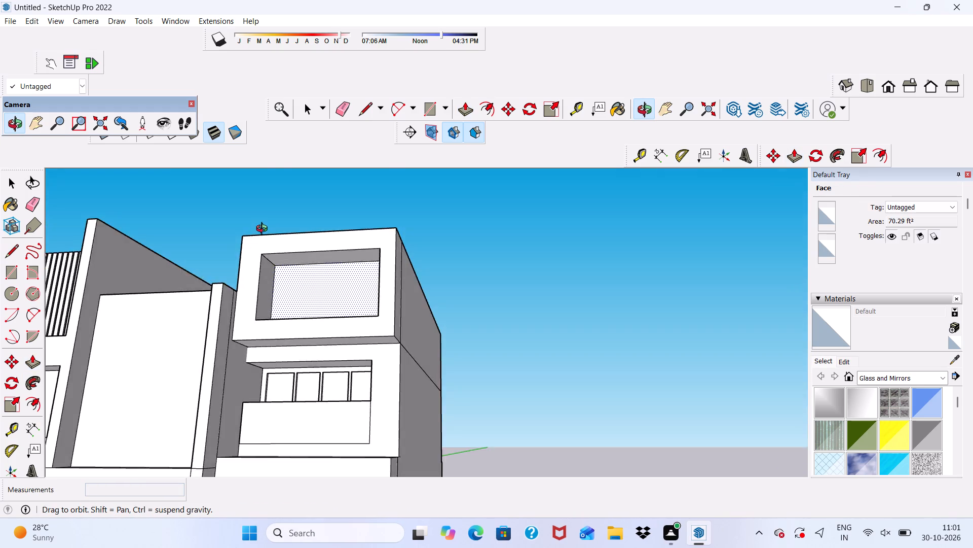
{"action": "middle_click_drag", "start_coordinate": [264, 230], "coordinate": [300, 271]}
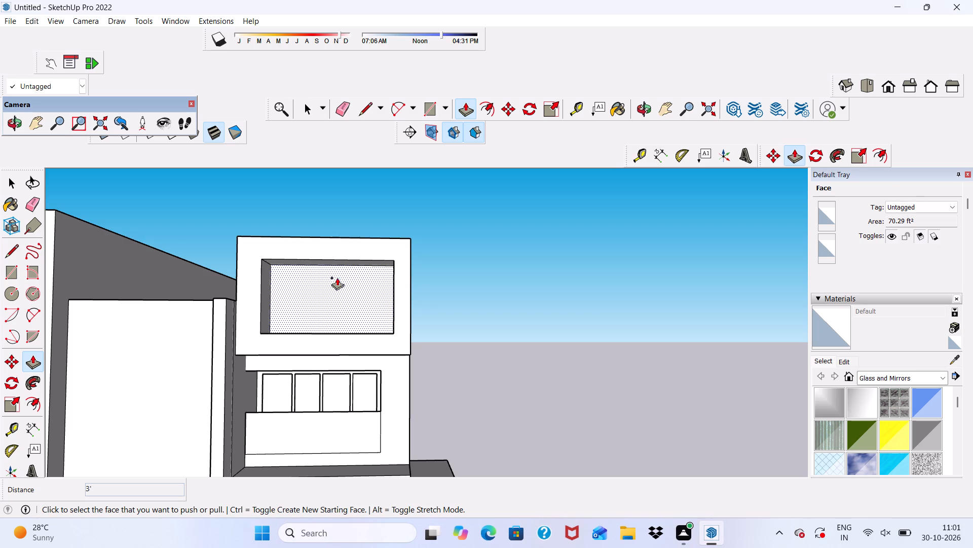
{"action": "scroll", "coordinate": [337, 273], "scroll_direction": "up", "scroll_amount": 4}
{"action": "scroll", "coordinate": [327, 269], "scroll_direction": "down", "scroll_amount": 3}
{"action": "middle_click_drag", "start_coordinate": [289, 282], "coordinate": [275, 267]}
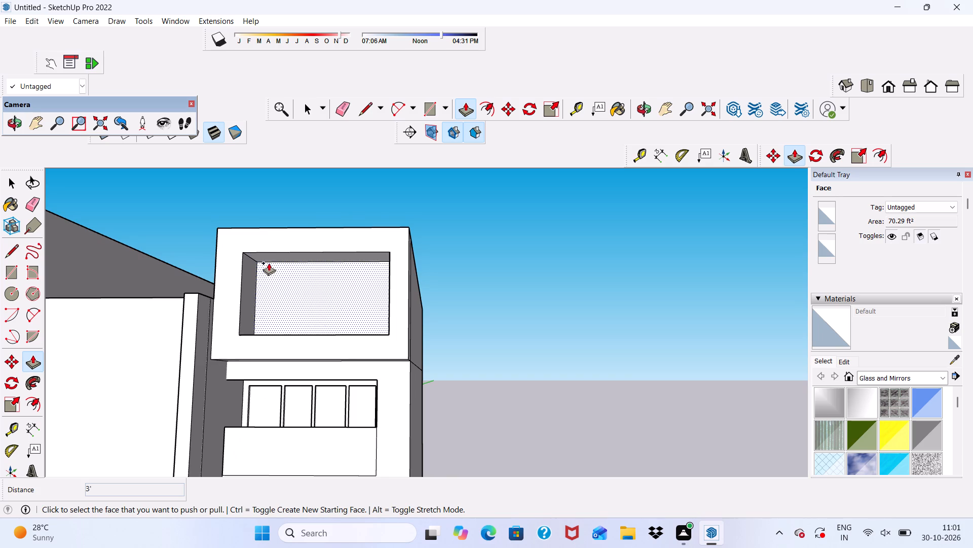
{"action": "scroll", "coordinate": [322, 252], "scroll_direction": "up", "scroll_amount": 5}
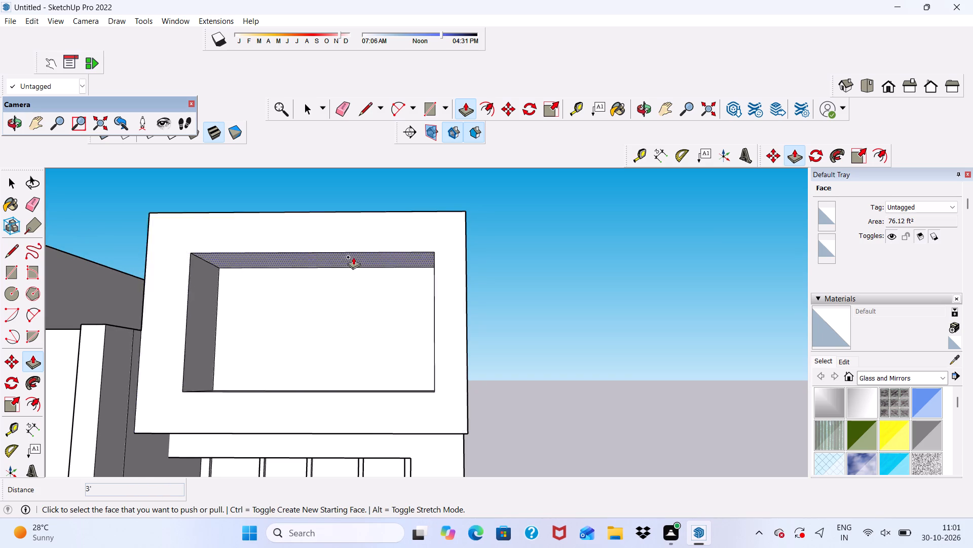
{"action": "scroll", "coordinate": [359, 258], "scroll_direction": "down", "scroll_amount": 4}
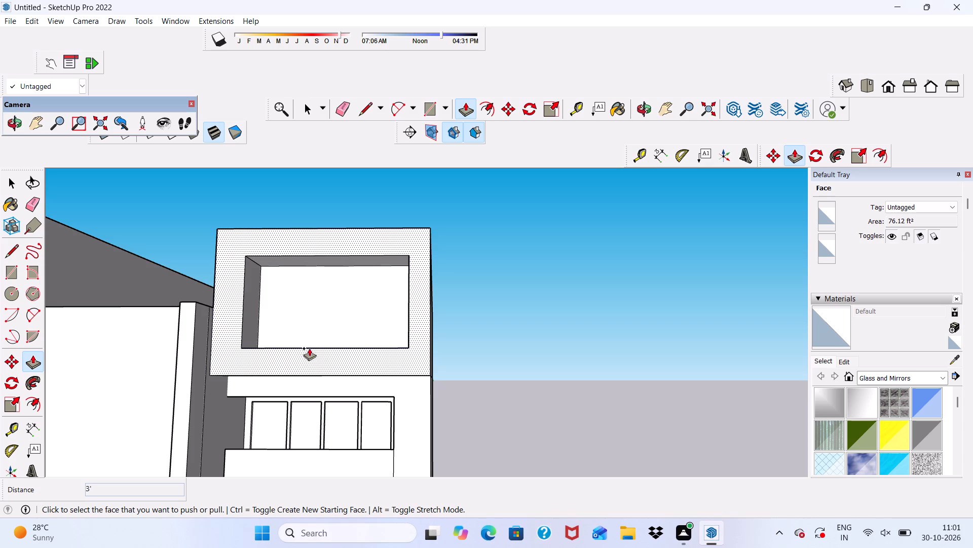
{"action": "key", "text": "space"}
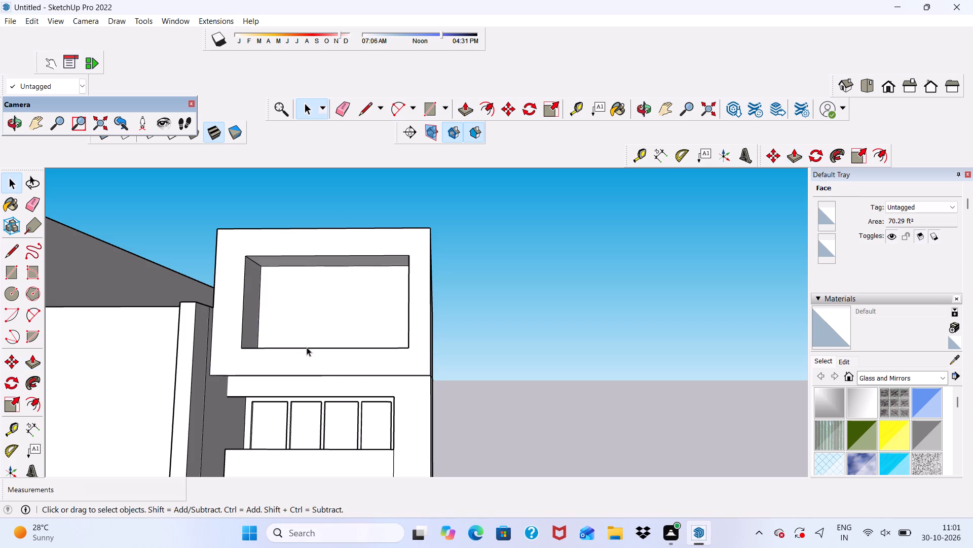
{"action": "scroll", "coordinate": [334, 154], "scroll_direction": "down", "scroll_amount": 5}
{"action": "middle_click_drag", "start_coordinate": [344, 234], "coordinate": [277, 191]}
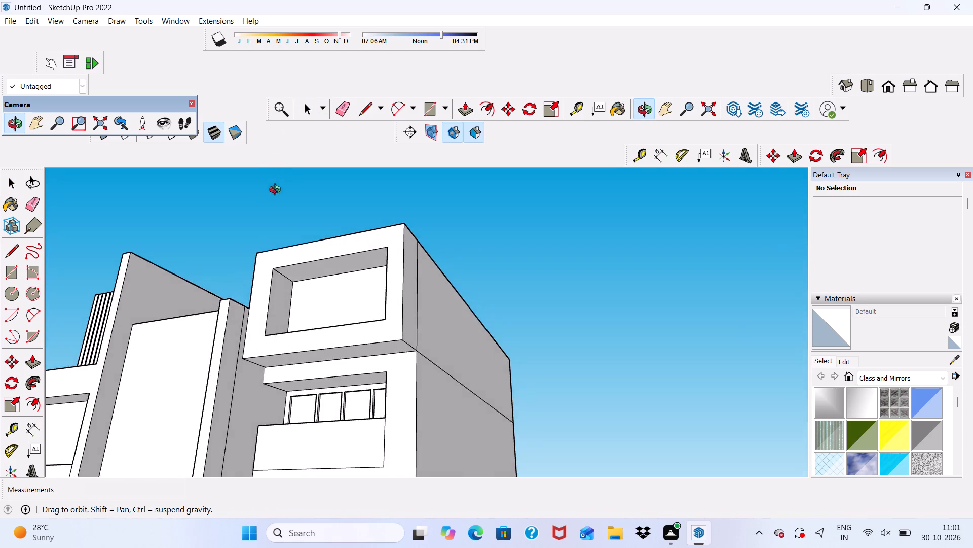
{"action": "middle_click_drag", "start_coordinate": [277, 191], "coordinate": [268, 264]}
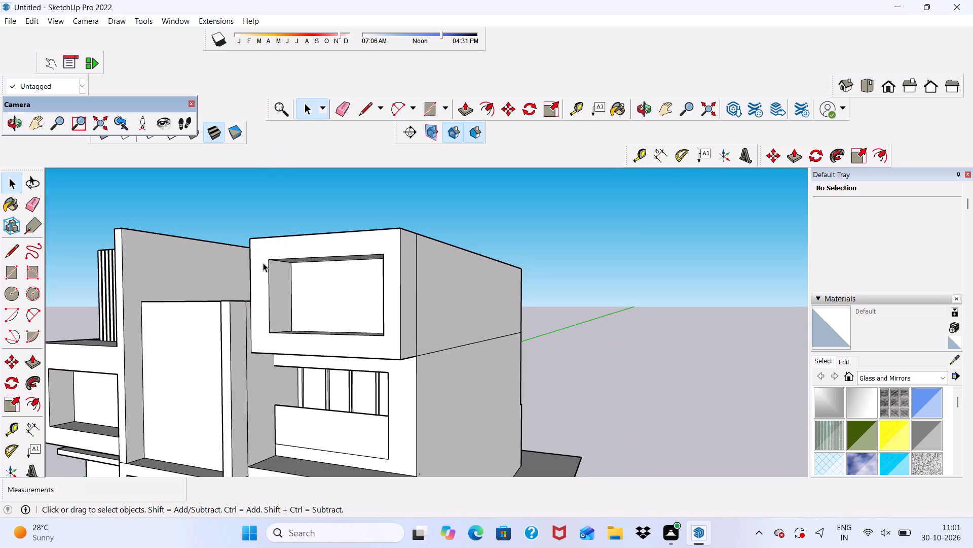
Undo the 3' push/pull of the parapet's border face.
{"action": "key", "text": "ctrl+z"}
Push/Pull the border face around the parapet's central panel outward 2'.
{"action": "scroll", "coordinate": [319, 295], "scroll_direction": "up", "scroll_amount": 3}
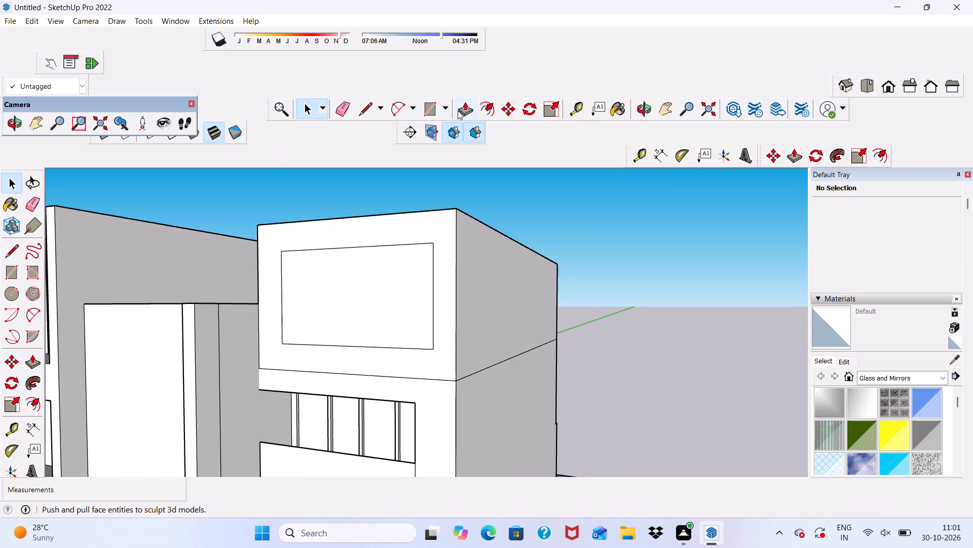
{"action": "left_click", "coordinate": [461, 107]}
{"action": "scroll", "coordinate": [393, 231], "scroll_direction": "up", "scroll_amount": 3}
{"action": "left_click", "coordinate": [393, 225]}
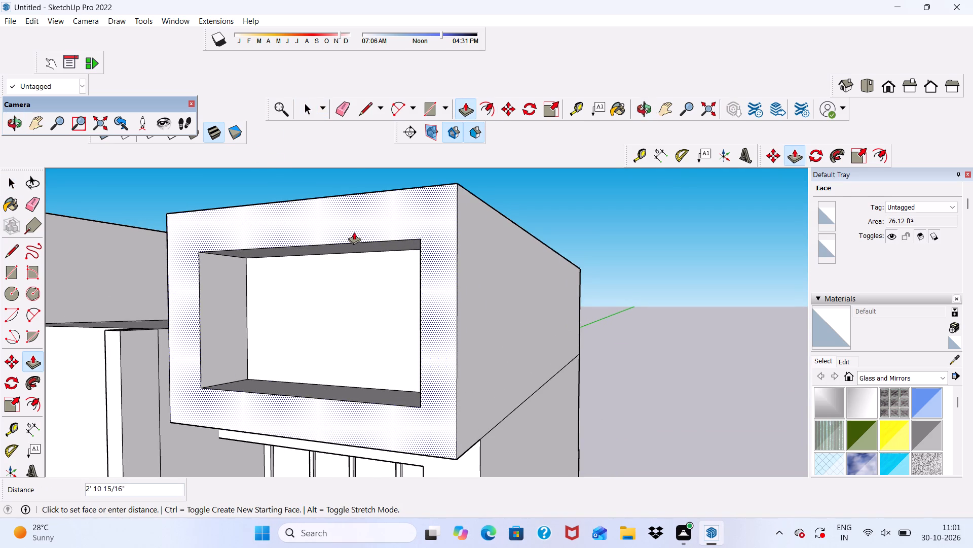
{"action": "key", "text": "2"}
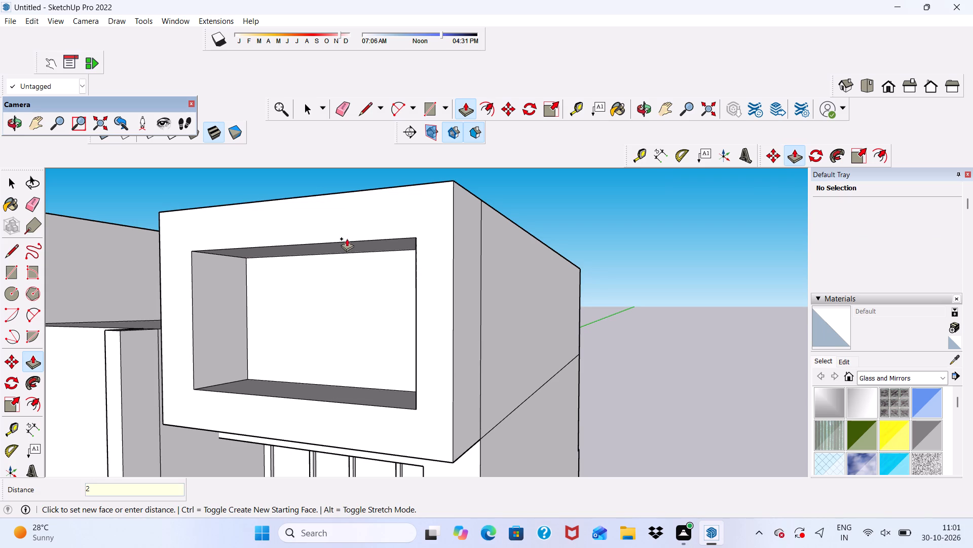
{"action": "key", "text": "apostrophe"}
{"action": "key", "text": "Return"}
Examine the projecting parapet frame against the whole building, from overall and close-up front views.
{"action": "scroll", "coordinate": [347, 238], "scroll_direction": "down", "scroll_amount": 6}
{"action": "middle_click", "coordinate": [347, 258]}
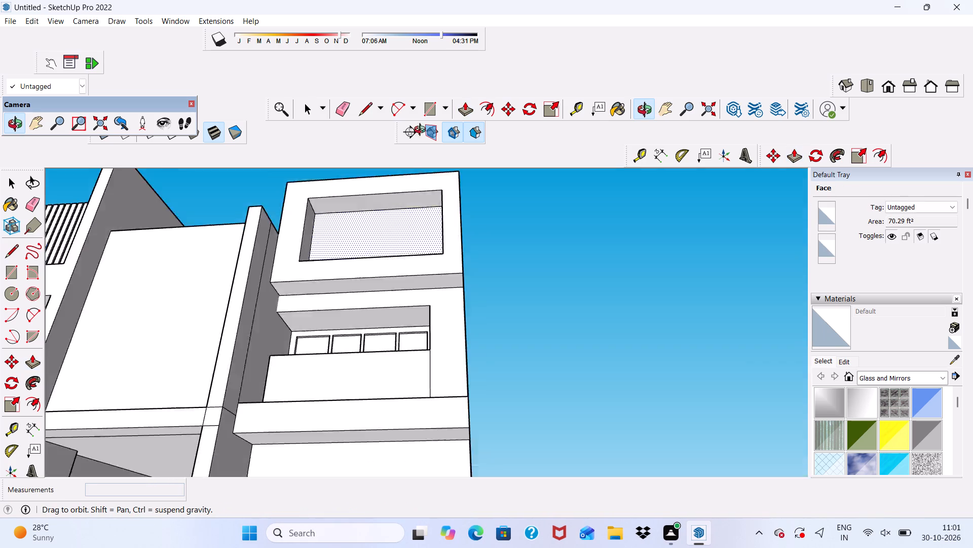
{"action": "key", "text": "space"}
{"action": "scroll", "coordinate": [321, 243], "scroll_direction": "down", "scroll_amount": 5}
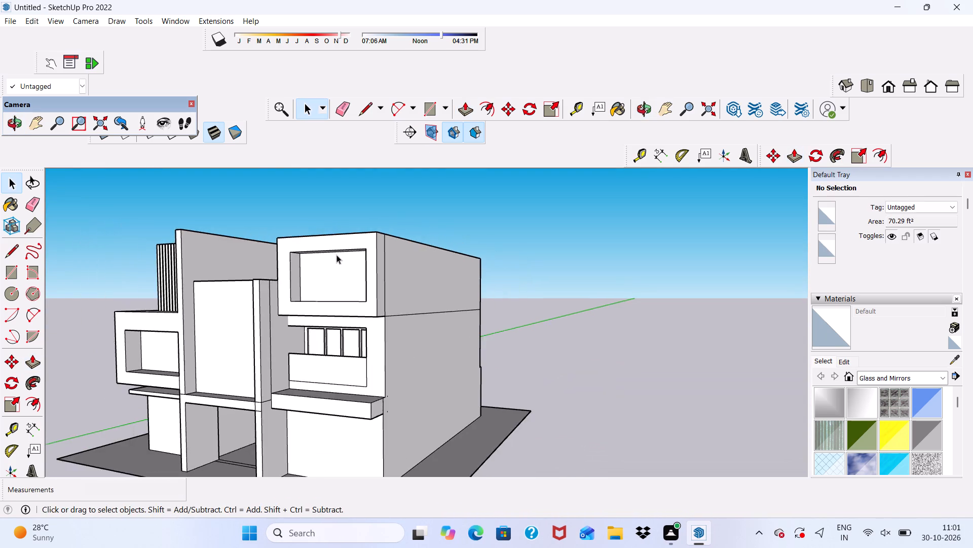
{"action": "middle_click_drag", "start_coordinate": [336, 255], "coordinate": [422, 240]}
{"action": "scroll", "coordinate": [294, 219], "scroll_direction": "down", "scroll_amount": 5}
{"action": "middle_click_drag", "start_coordinate": [292, 283], "coordinate": [324, 347]}
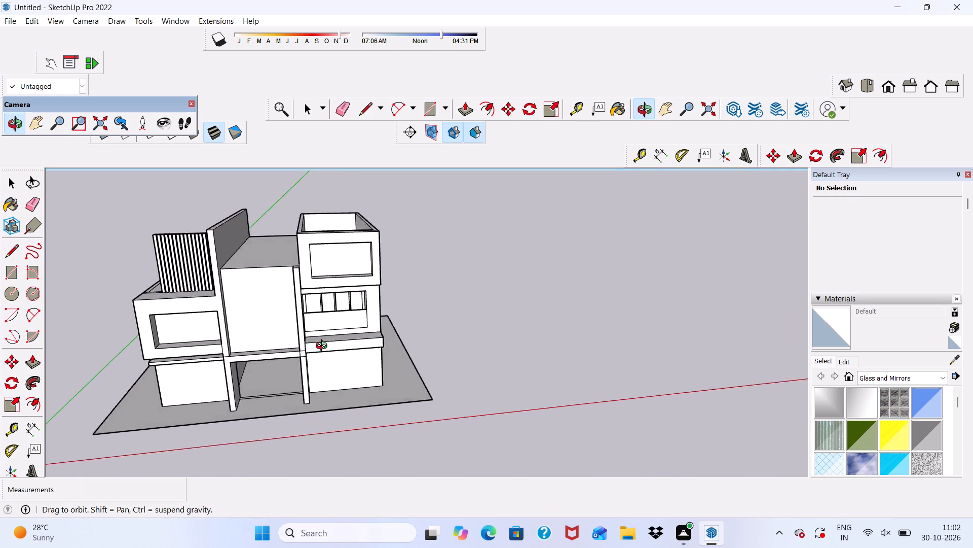
{"action": "middle_click_drag", "start_coordinate": [324, 347], "coordinate": [314, 346]}
{"action": "scroll", "coordinate": [338, 222], "scroll_direction": "up", "scroll_amount": 5}
{"action": "scroll", "coordinate": [279, 282], "scroll_direction": "up", "scroll_amount": 5}
{"action": "scroll", "coordinate": [280, 309], "scroll_direction": "down", "scroll_amount": 1}
{"action": "middle_click_drag", "start_coordinate": [281, 310], "coordinate": [254, 253]}
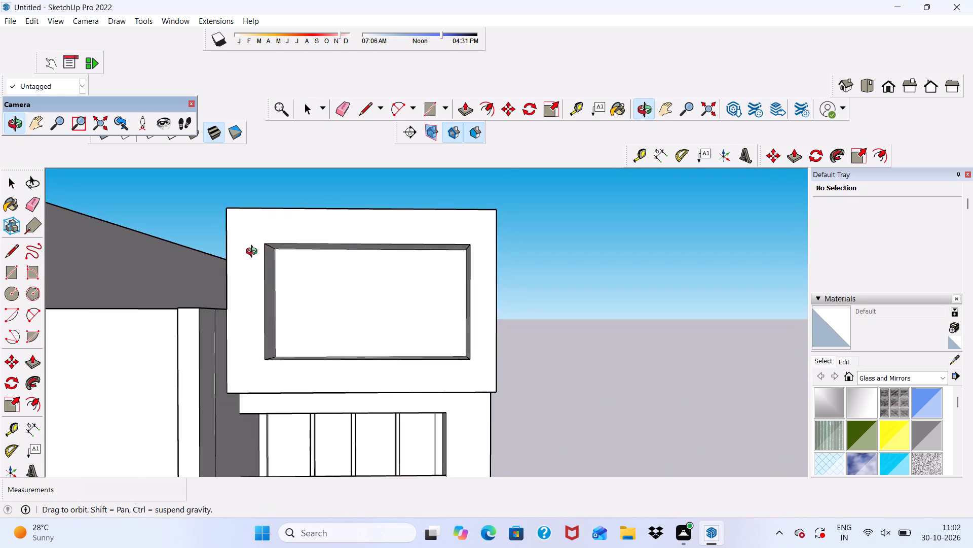
Examine the projecting parapet frame and its recessed panel from the front, close up and against the whole building.
{"action": "middle_click_drag", "start_coordinate": [254, 253], "coordinate": [247, 253]}
{"action": "scroll", "coordinate": [296, 250], "scroll_direction": "down", "scroll_amount": 6}
{"action": "scroll", "coordinate": [269, 201], "scroll_direction": "up", "scroll_amount": 6}
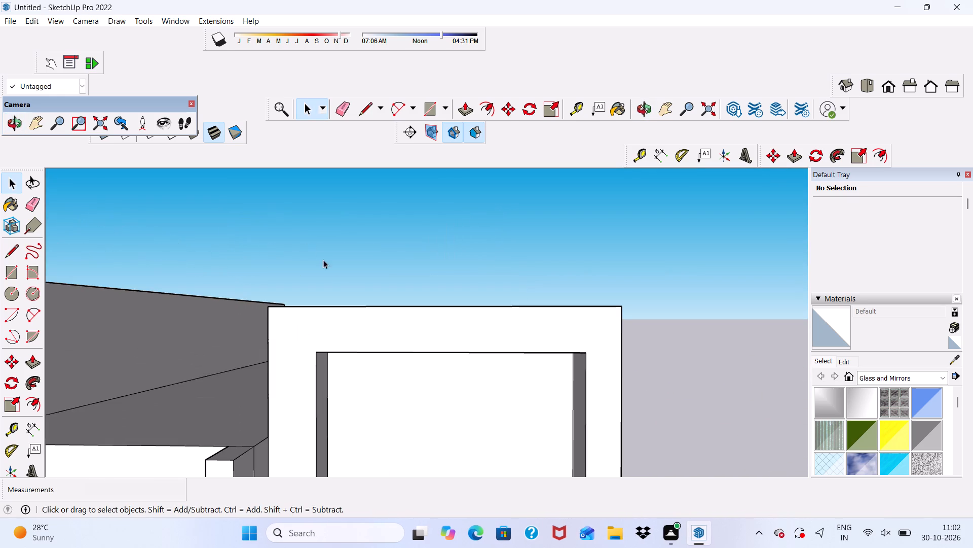
{"action": "middle_click_drag", "start_coordinate": [367, 356], "coordinate": [365, 327]}
{"action": "scroll", "coordinate": [365, 327], "scroll_direction": "up", "scroll_amount": 1}
{"action": "scroll", "coordinate": [365, 312], "scroll_direction": "down", "scroll_amount": 7}
{"action": "scroll", "coordinate": [417, 316], "scroll_direction": "down", "scroll_amount": 4}
{"action": "middle_click_drag", "start_coordinate": [418, 346], "coordinate": [424, 370]}
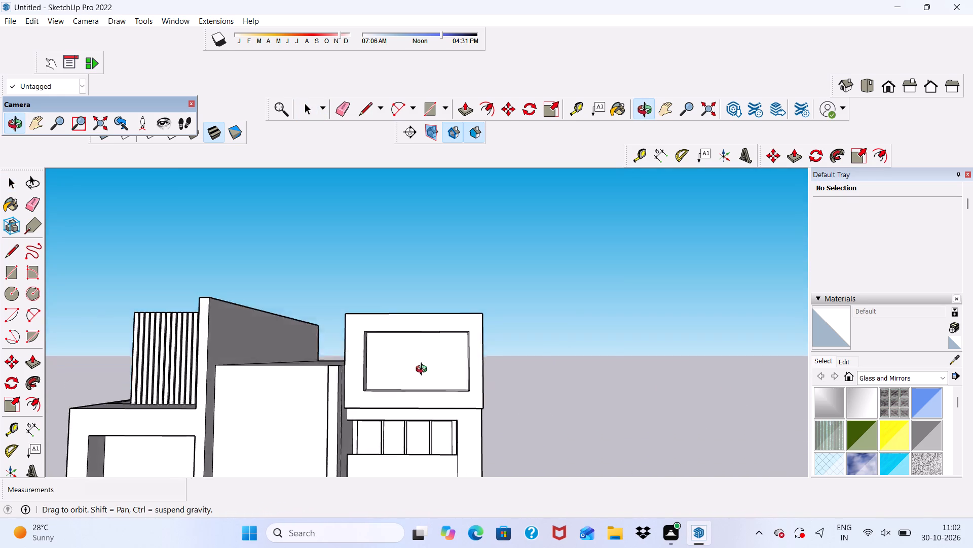
{"action": "middle_click_drag", "start_coordinate": [424, 370], "coordinate": [408, 391]}
{"action": "scroll", "coordinate": [408, 391], "scroll_direction": "up", "scroll_amount": 5}
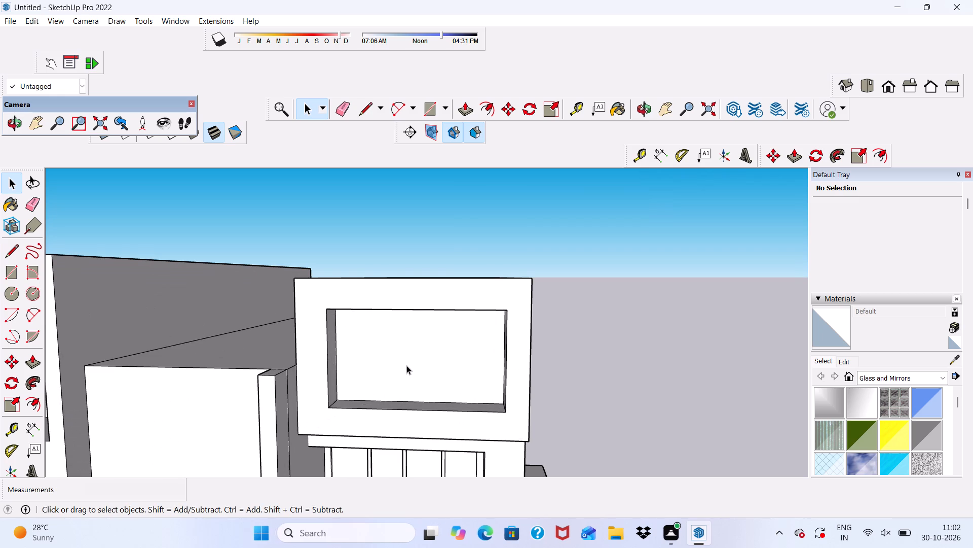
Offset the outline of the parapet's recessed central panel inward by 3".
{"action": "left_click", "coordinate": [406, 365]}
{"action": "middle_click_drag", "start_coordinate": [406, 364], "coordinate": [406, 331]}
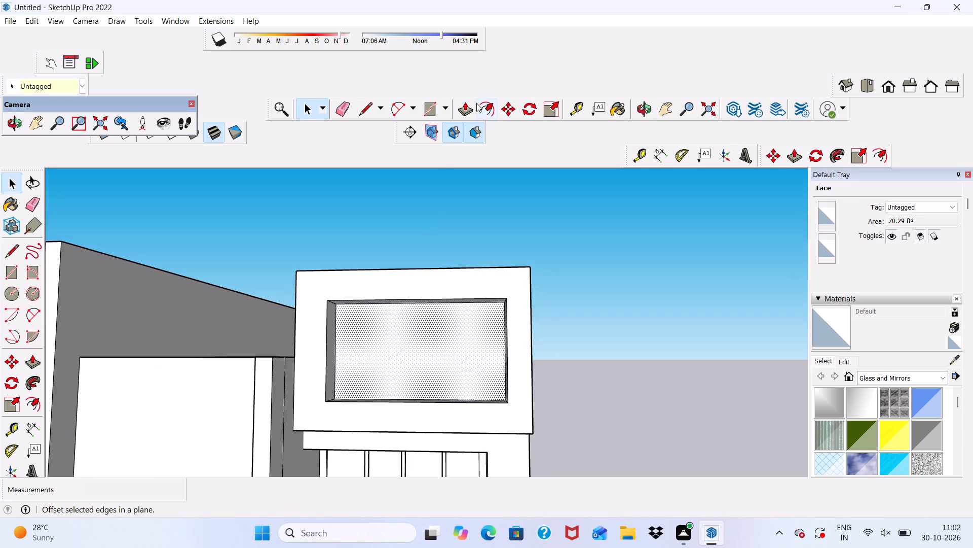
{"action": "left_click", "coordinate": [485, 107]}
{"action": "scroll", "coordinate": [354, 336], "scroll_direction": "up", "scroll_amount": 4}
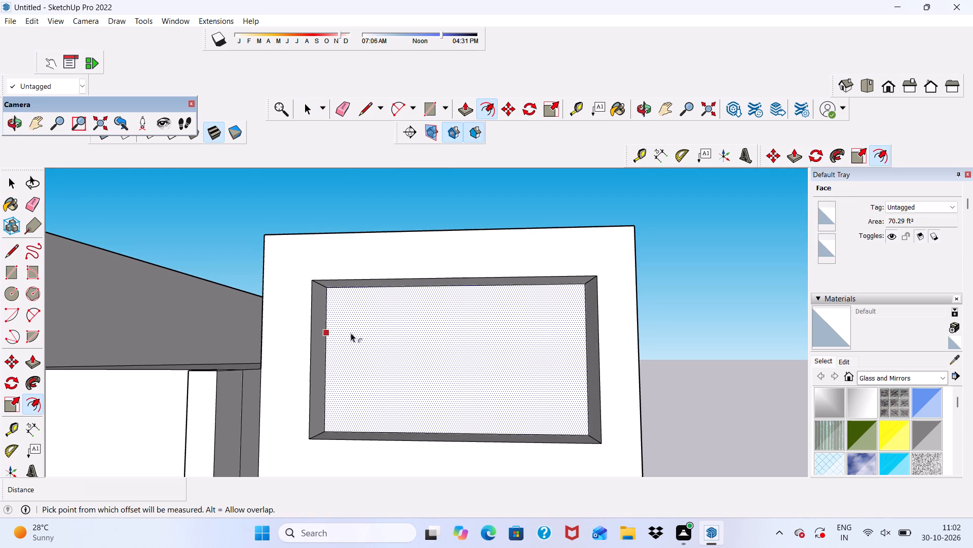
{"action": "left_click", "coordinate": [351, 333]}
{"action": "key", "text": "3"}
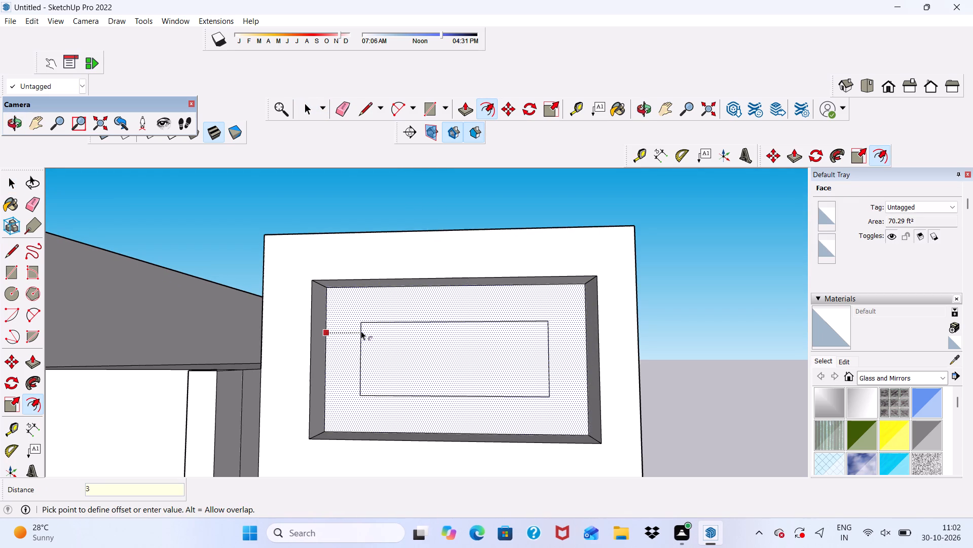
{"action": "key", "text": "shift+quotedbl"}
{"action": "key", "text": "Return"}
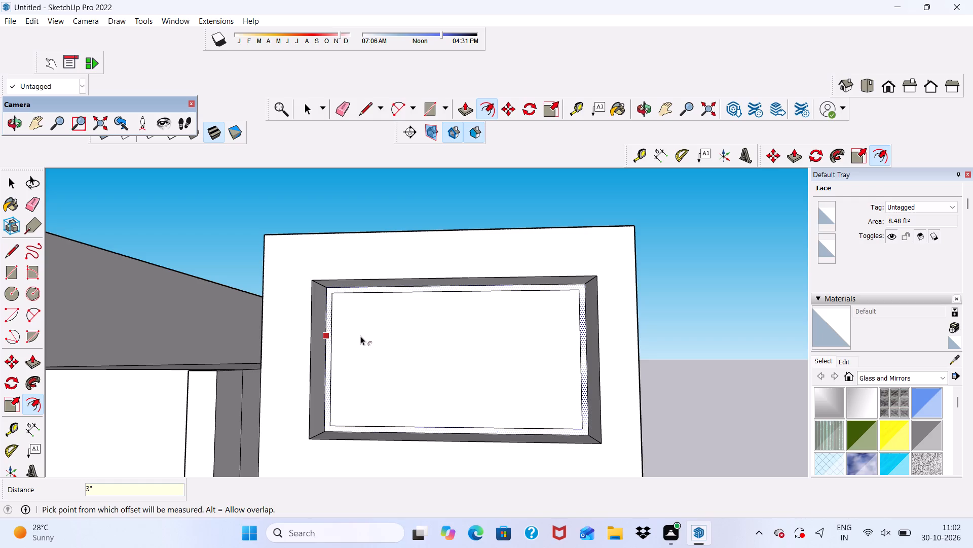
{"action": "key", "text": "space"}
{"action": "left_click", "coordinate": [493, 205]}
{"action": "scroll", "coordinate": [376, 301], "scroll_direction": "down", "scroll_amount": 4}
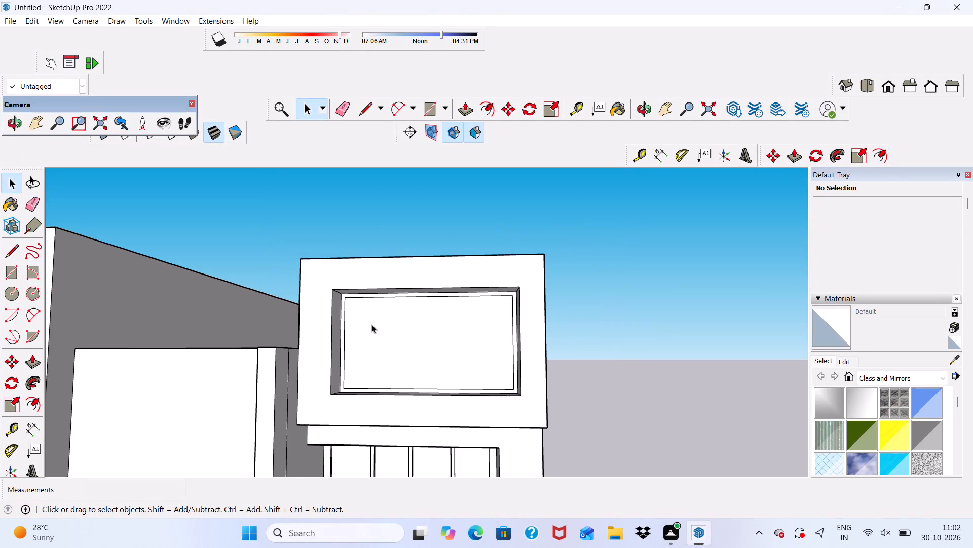
Examine the offset border inside the parapet's recessed panel from the front, the side and below.
{"action": "middle_click_drag", "start_coordinate": [371, 324], "coordinate": [389, 342]}
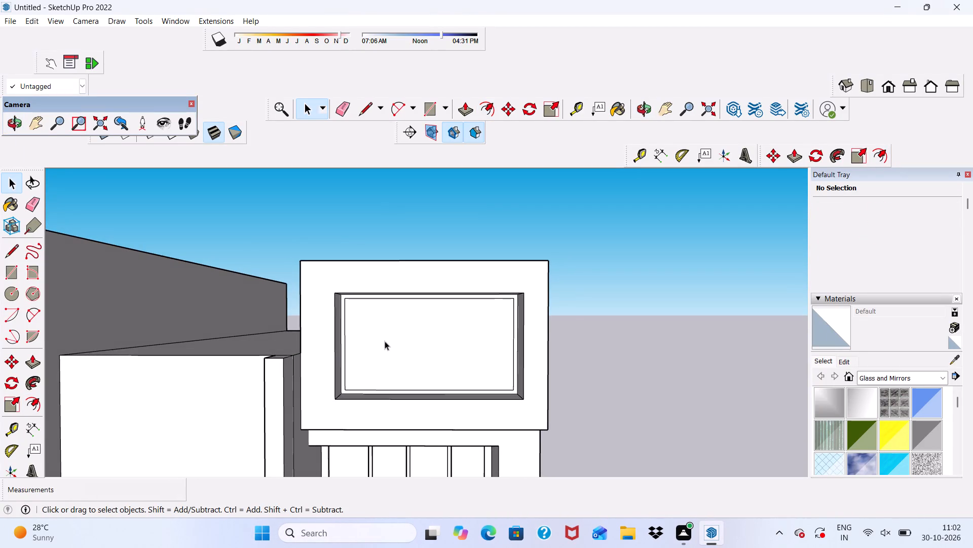
{"action": "scroll", "coordinate": [385, 341], "scroll_direction": "up", "scroll_amount": 2}
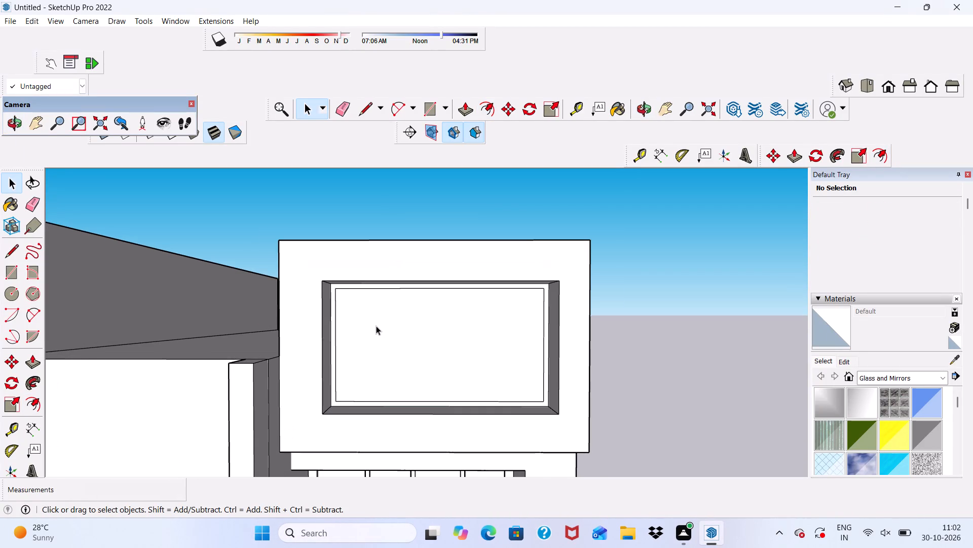
{"action": "scroll", "coordinate": [375, 323], "scroll_direction": "up", "scroll_amount": 1}
{"action": "scroll", "coordinate": [365, 292], "scroll_direction": "down", "scroll_amount": 7}
{"action": "middle_click_drag", "start_coordinate": [370, 307], "coordinate": [320, 275]}
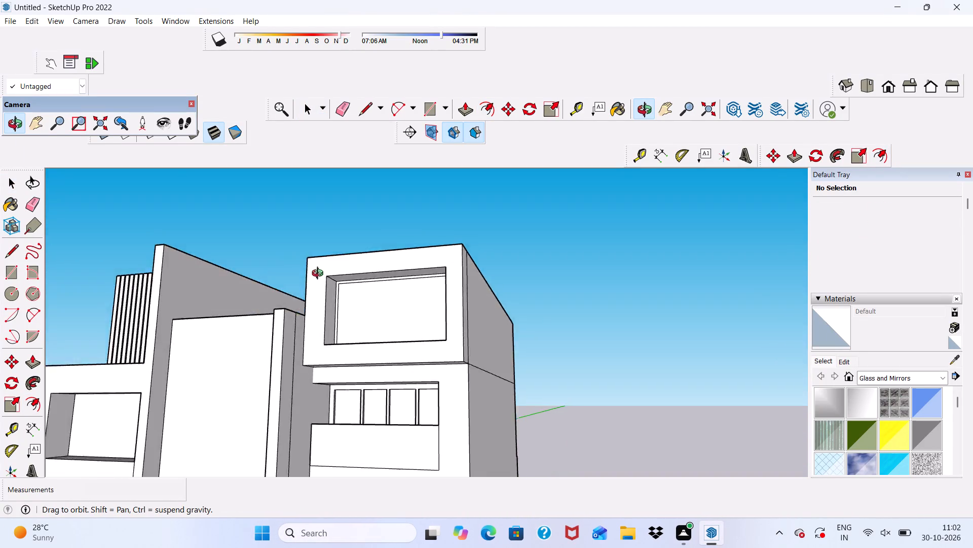
{"action": "middle_click_drag", "start_coordinate": [320, 275], "coordinate": [350, 263]}
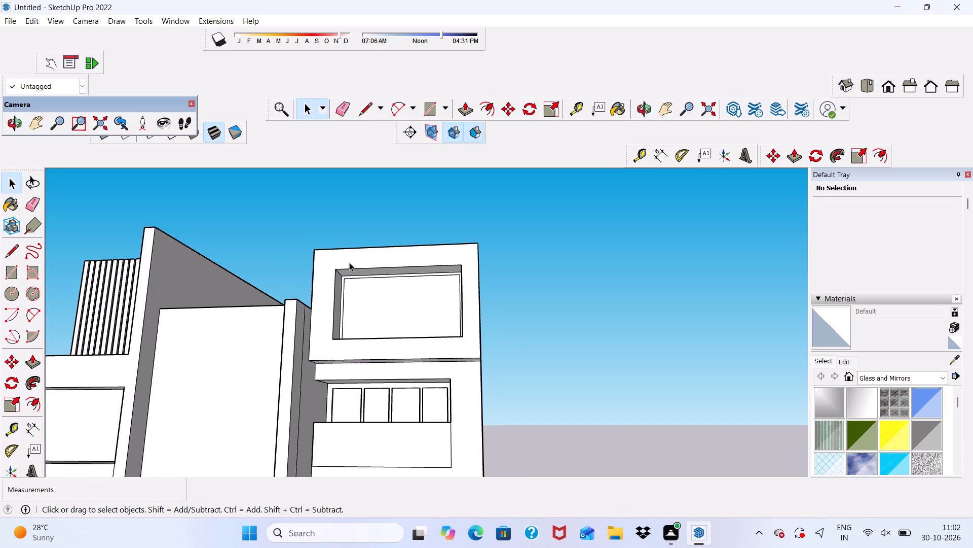
{"action": "scroll", "coordinate": [349, 262], "scroll_direction": "up", "scroll_amount": 2}
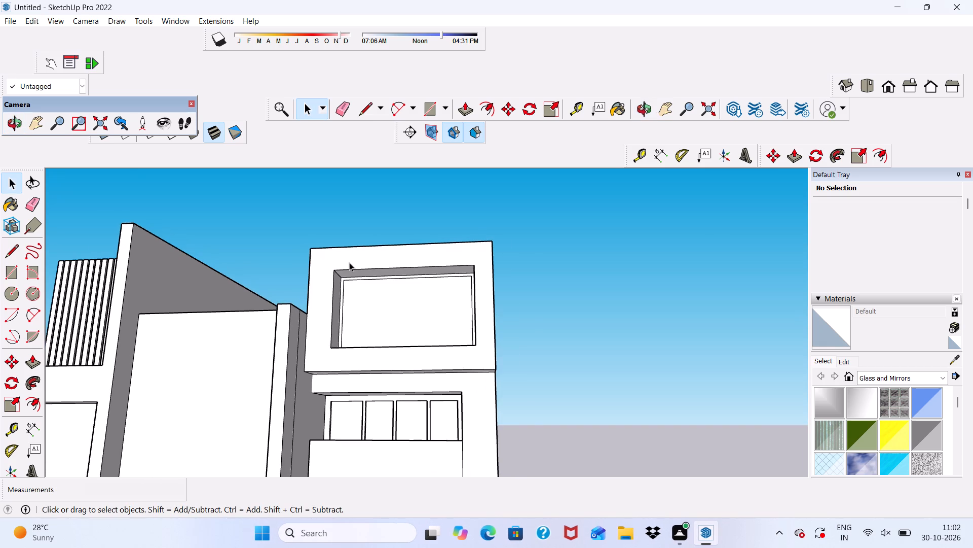
{"action": "scroll", "coordinate": [349, 262], "scroll_direction": "up", "scroll_amount": 2}
{"action": "scroll", "coordinate": [349, 262], "scroll_direction": "down", "scroll_amount": 5}
{"action": "middle_click_drag", "start_coordinate": [354, 279], "coordinate": [362, 303]}
{"action": "scroll", "coordinate": [362, 303], "scroll_direction": "up", "scroll_amount": 1}
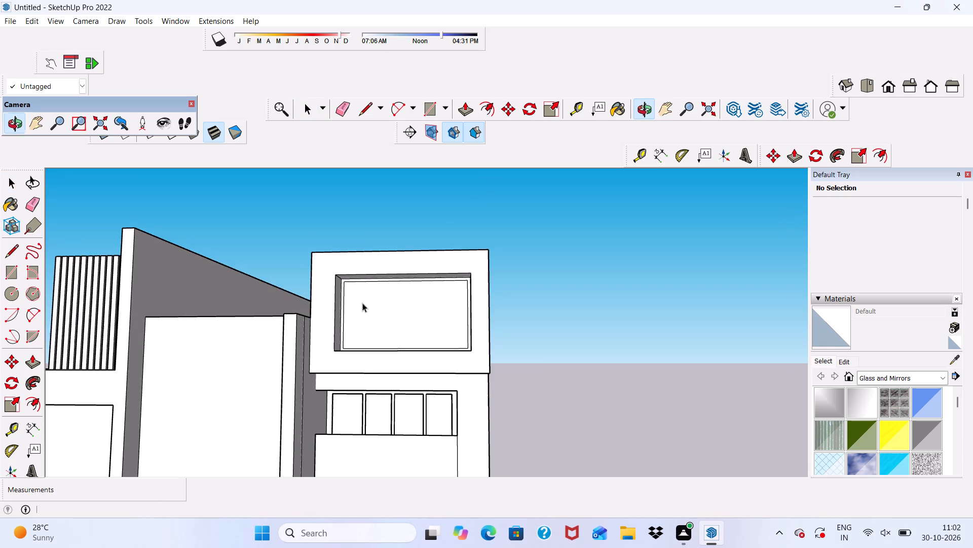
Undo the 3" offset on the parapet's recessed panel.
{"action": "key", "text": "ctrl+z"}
Offset the outline of the parapet's recessed central panel inward by 6".
{"action": "scroll", "coordinate": [367, 272], "scroll_direction": "up", "scroll_amount": 2}
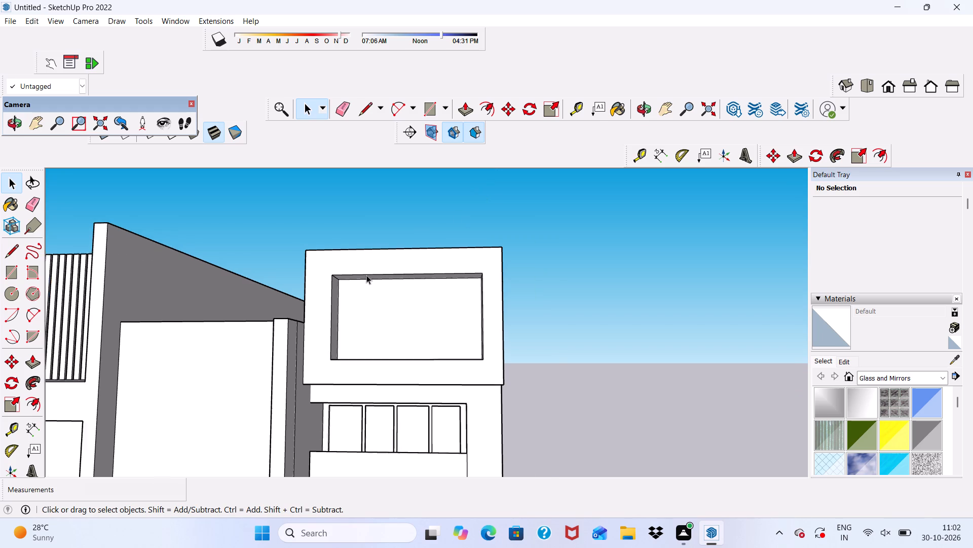
{"action": "scroll", "coordinate": [366, 275], "scroll_direction": "up", "scroll_amount": 2}
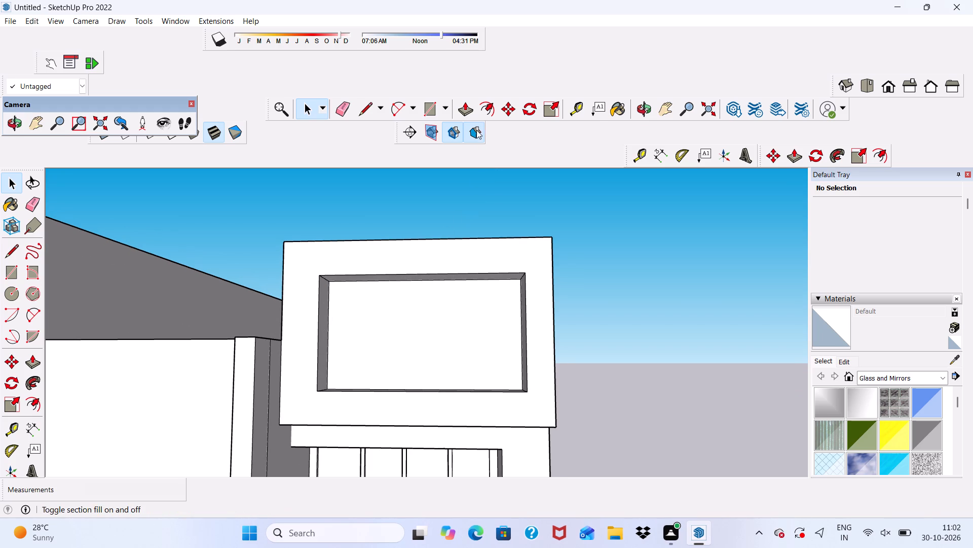
{"action": "left_click", "coordinate": [489, 109]}
{"action": "left_click", "coordinate": [340, 325]}
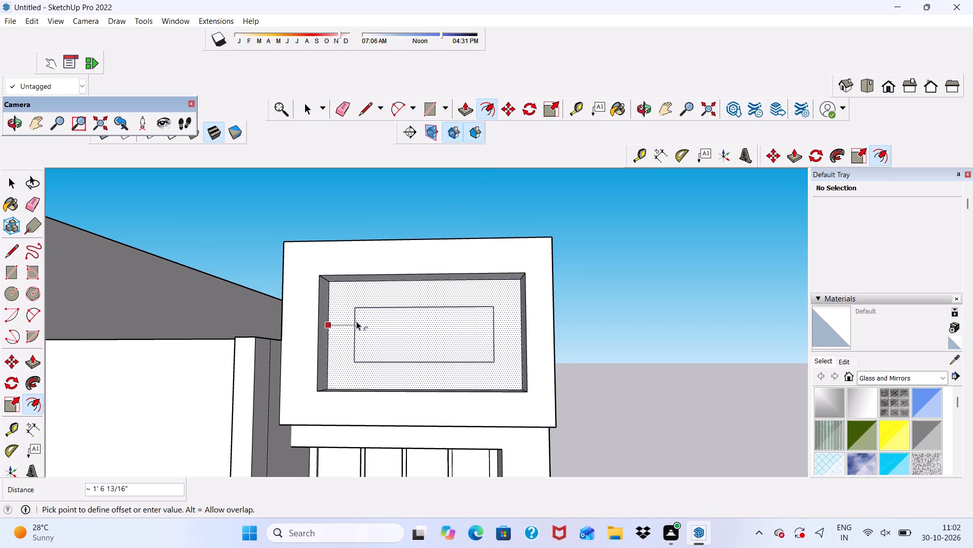
{"action": "key", "text": "9"}
{"action": "key", "text": "BackSpace"}
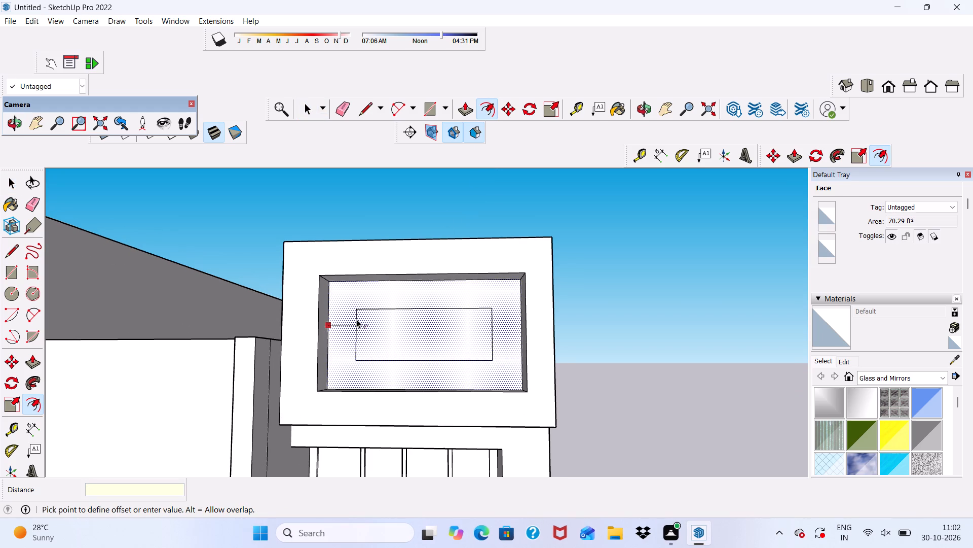
{"action": "key", "text": "6"}
{"action": "key", "text": "shift+quotedbl"}
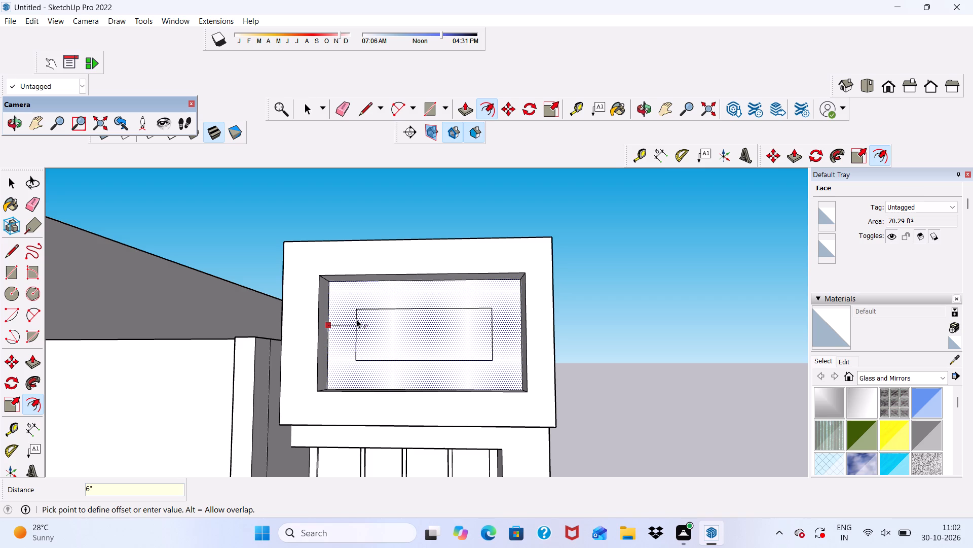
{"action": "key", "text": "Return"}
{"action": "key", "text": "space"}
{"action": "scroll", "coordinate": [332, 339], "scroll_direction": "down", "scroll_amount": 3}
{"action": "left_click", "coordinate": [601, 334]}
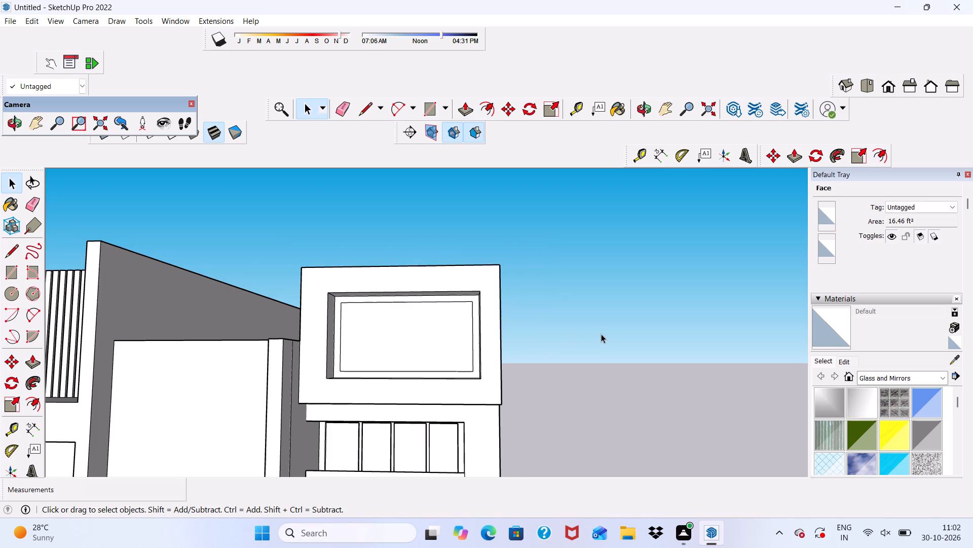
Place three vertical guides across the parapet's inner panel, the first about 2' 7" from its left edge and the second about 2' 4" further.
{"action": "left_click", "coordinate": [576, 103]}
{"action": "scroll", "coordinate": [289, 320], "scroll_direction": "up", "scroll_amount": 4}
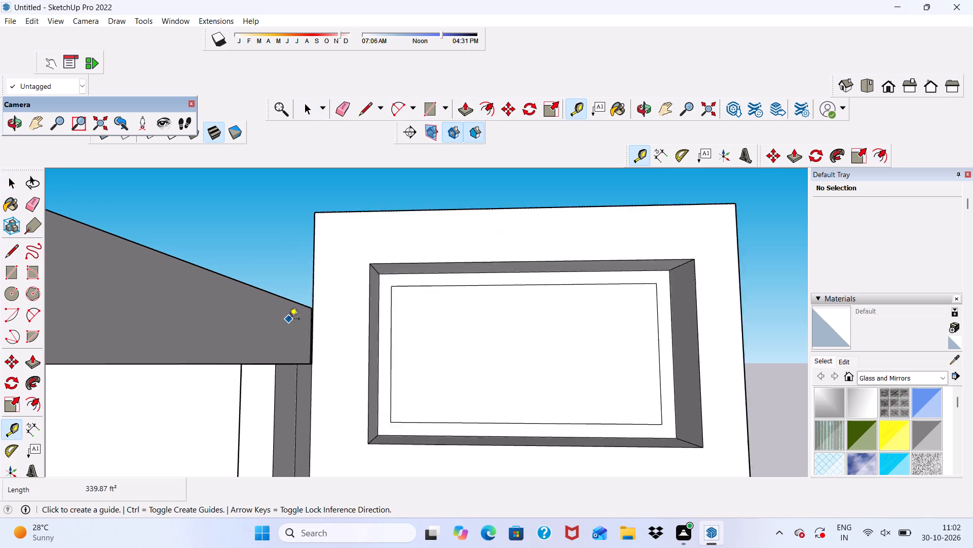
{"action": "left_click", "coordinate": [429, 336]}
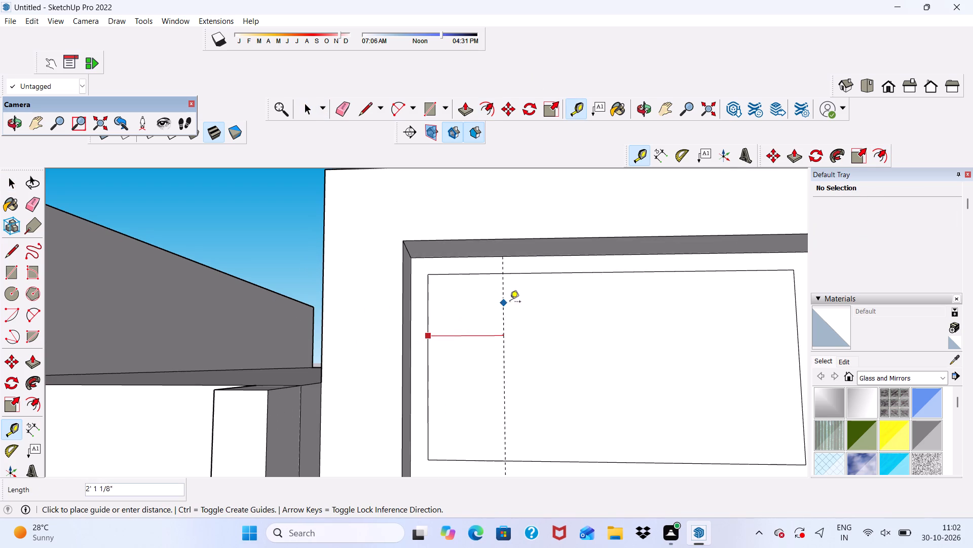
{"action": "left_click", "coordinate": [516, 276]}
{"action": "scroll", "coordinate": [430, 160], "scroll_direction": "down", "scroll_amount": 8}
{"action": "scroll", "coordinate": [360, 187], "scroll_direction": "down", "scroll_amount": 9}
{"action": "scroll", "coordinate": [479, 334], "scroll_direction": "up", "scroll_amount": 6}
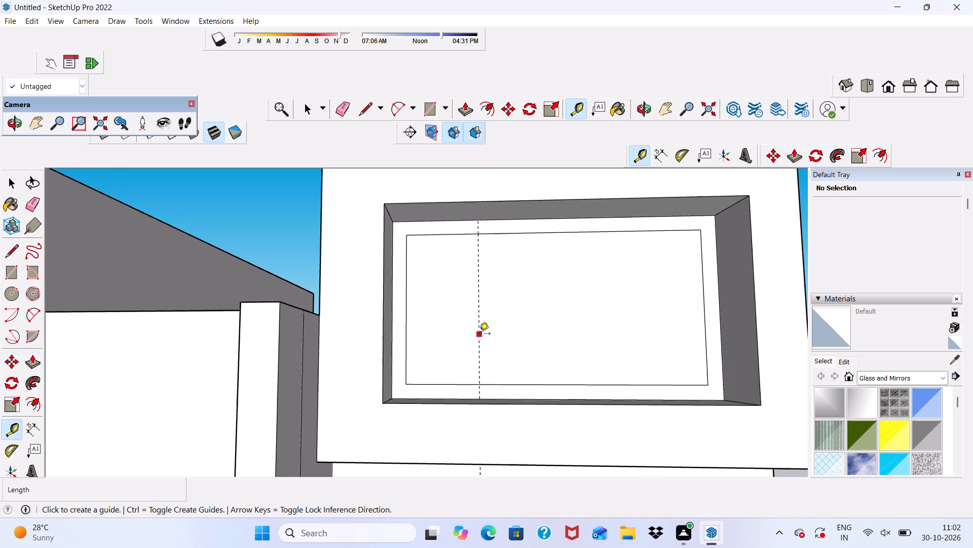
{"action": "left_click", "coordinate": [479, 334]}
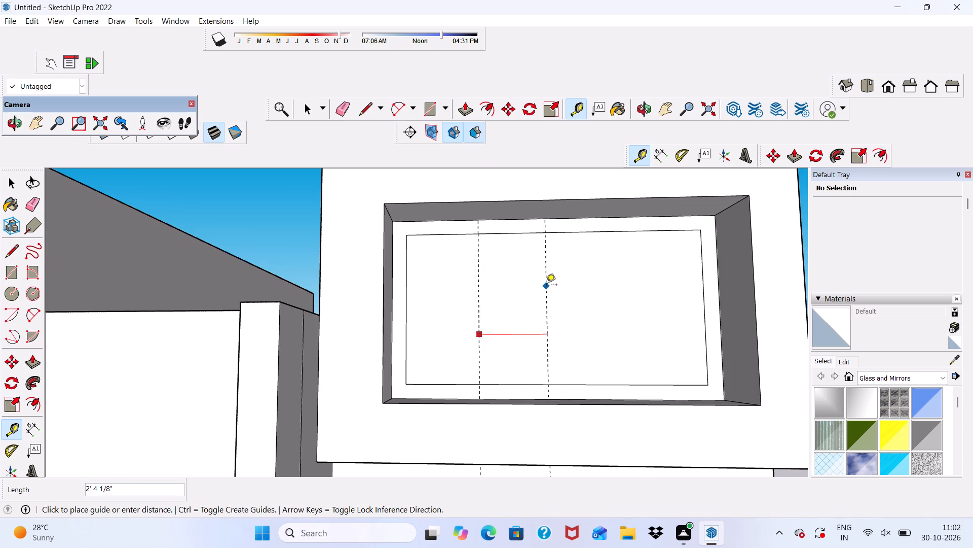
{"action": "left_click", "coordinate": [545, 286]}
{"action": "left_click", "coordinate": [545, 287]}
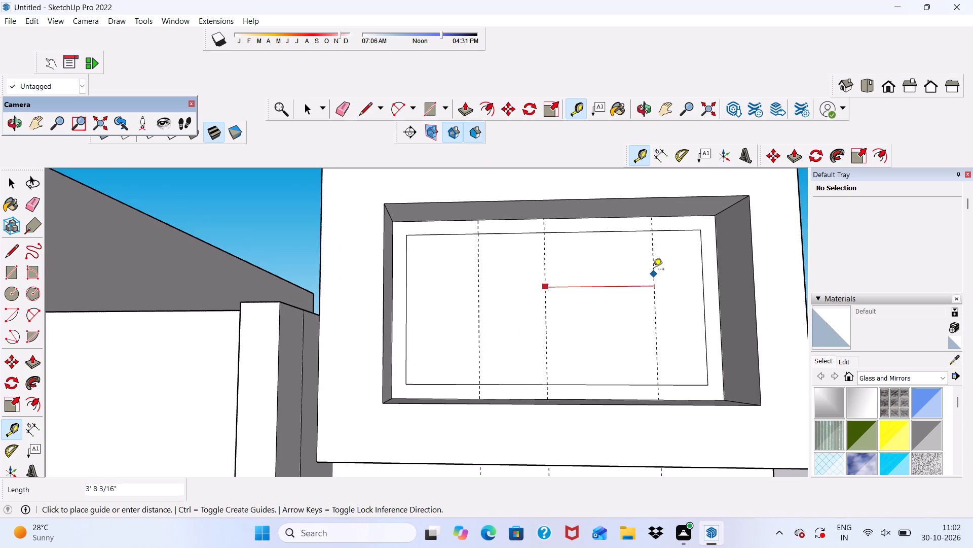
{"action": "left_click", "coordinate": [614, 247]}
Add a parallel guide 3" to the right of each of the three vertical guides on the parapet's inner panel.
{"action": "scroll", "coordinate": [457, 265], "scroll_direction": "up", "scroll_amount": 1}
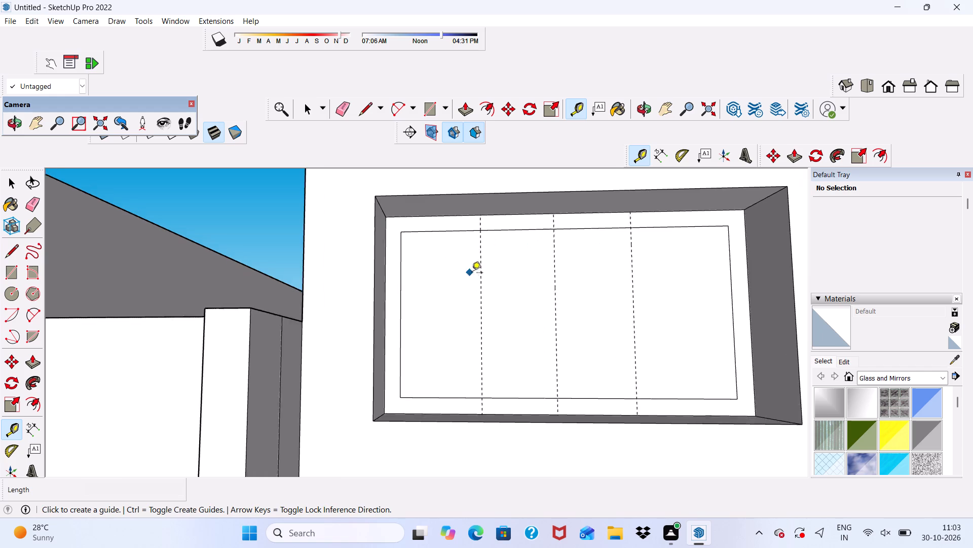
{"action": "scroll", "coordinate": [472, 273], "scroll_direction": "up", "scroll_amount": 1}
{"action": "left_click", "coordinate": [480, 283]}
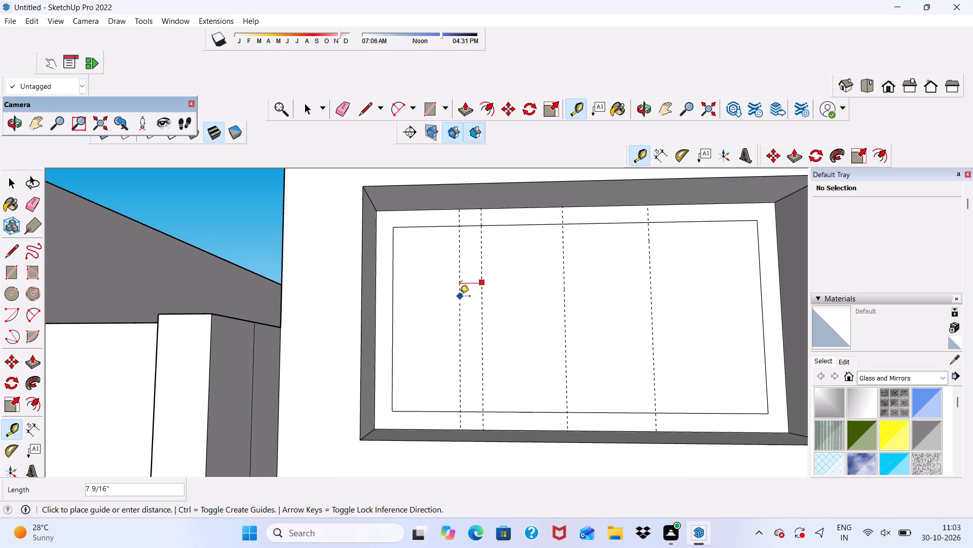
{"action": "key", "text": "3"}
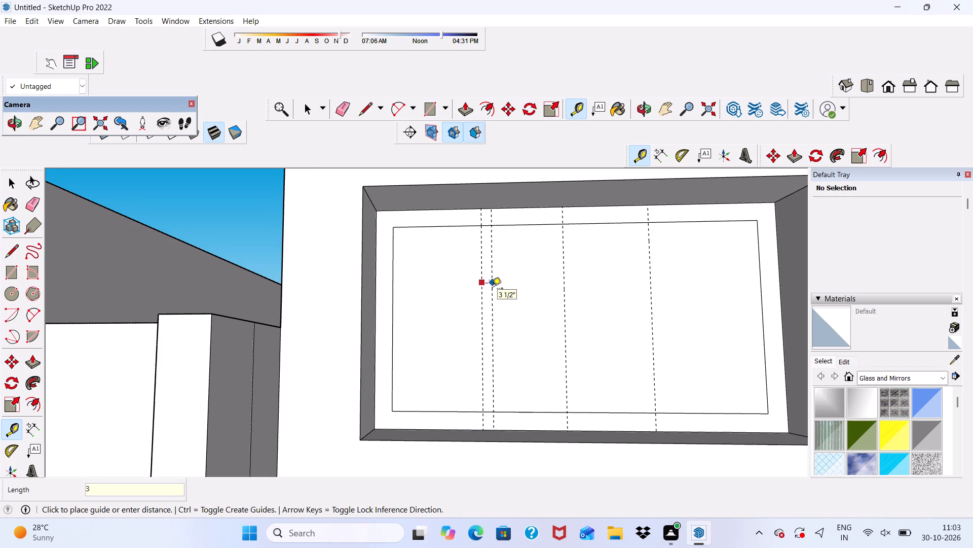
{"action": "key", "text": "shift+quotedbl"}
{"action": "key", "text": "Return"}
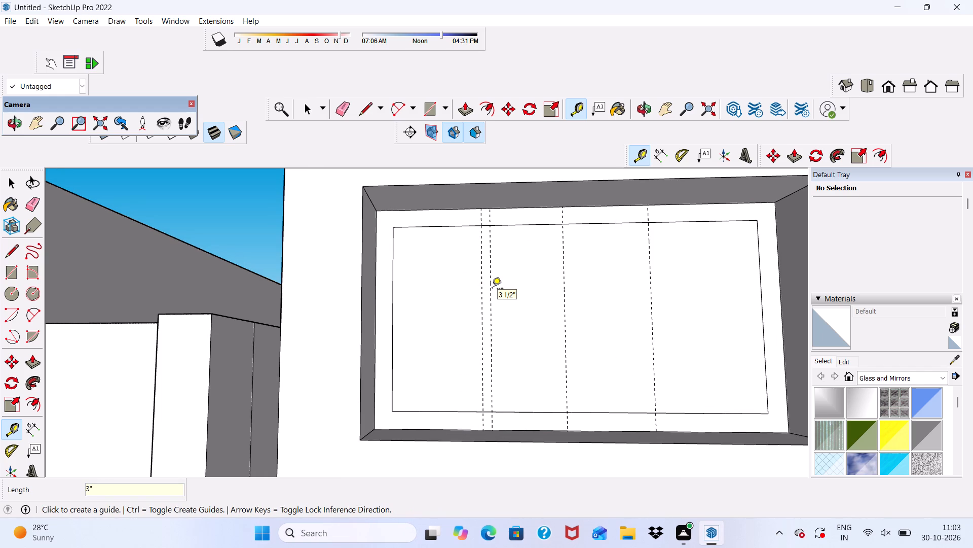
{"action": "scroll", "coordinate": [554, 311], "scroll_direction": "up", "scroll_amount": 1}
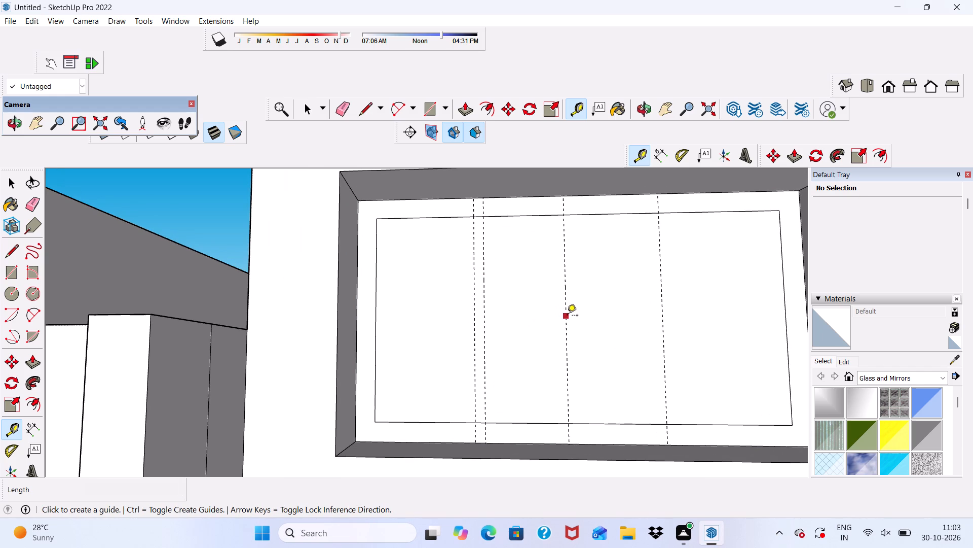
{"action": "left_click", "coordinate": [567, 316]}
{"action": "key", "text": "3"}
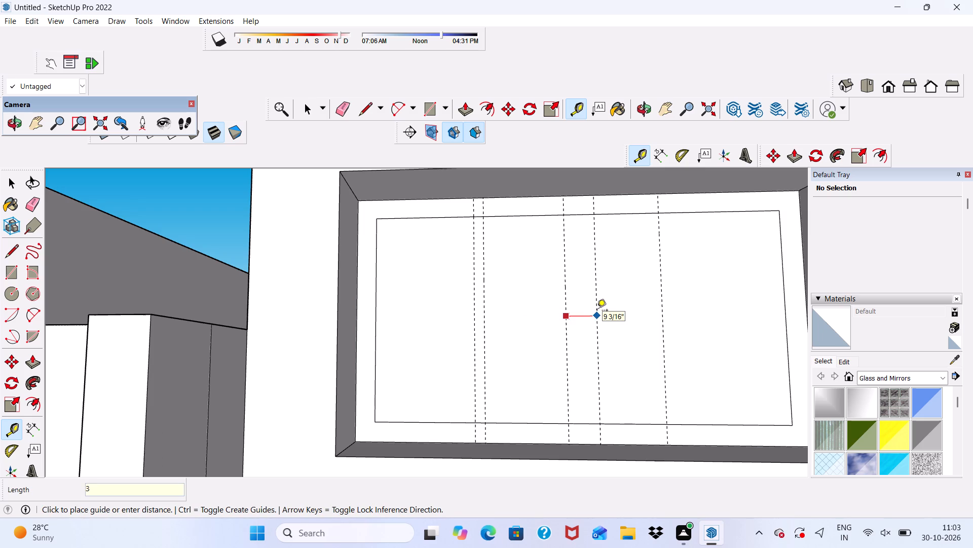
{"action": "key", "text": "shift+quotedbl"}
{"action": "key", "text": "Return"}
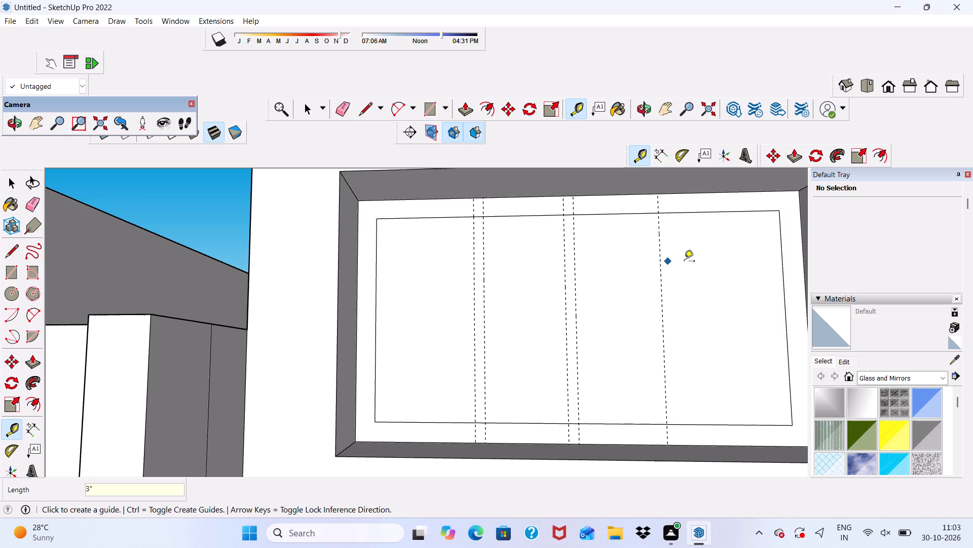
{"action": "left_click", "coordinate": [664, 278]}
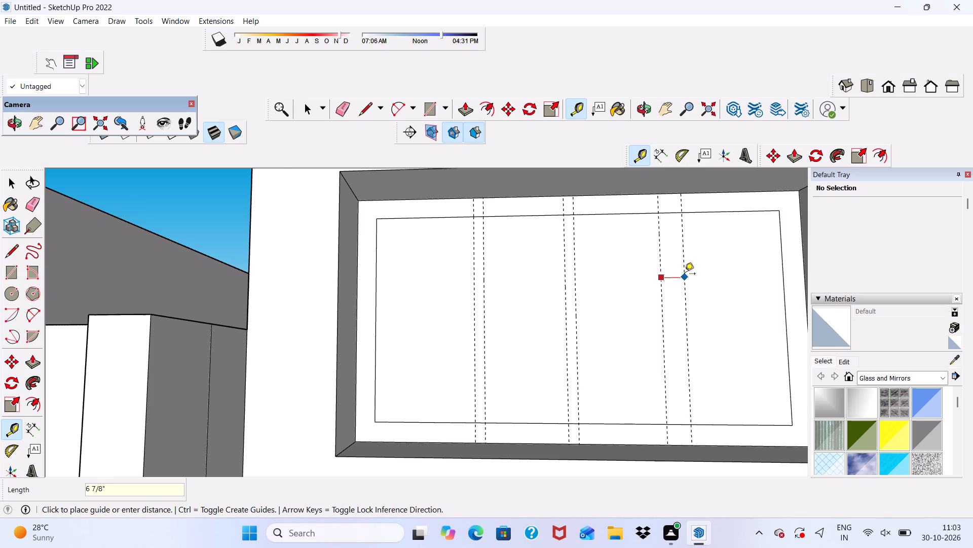
{"action": "key", "text": "3"}
{"action": "key", "text": "shift+quotedbl"}
{"action": "key", "text": "Return"}
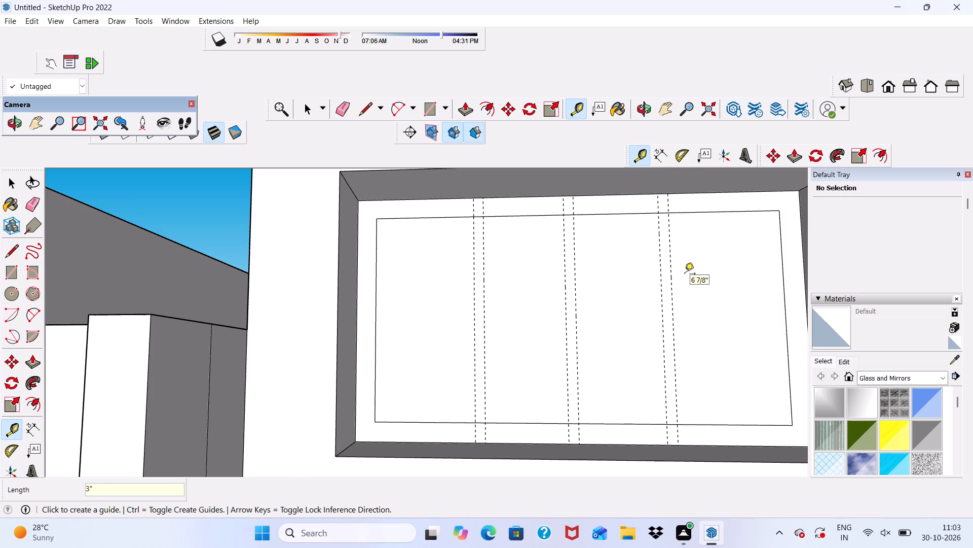
{"action": "scroll", "coordinate": [632, 229], "scroll_direction": "up", "scroll_amount": 1}
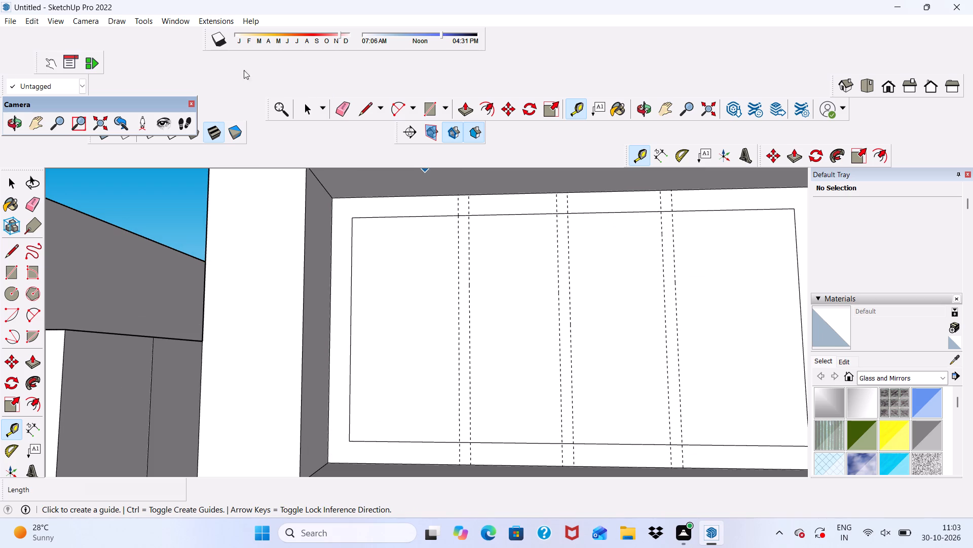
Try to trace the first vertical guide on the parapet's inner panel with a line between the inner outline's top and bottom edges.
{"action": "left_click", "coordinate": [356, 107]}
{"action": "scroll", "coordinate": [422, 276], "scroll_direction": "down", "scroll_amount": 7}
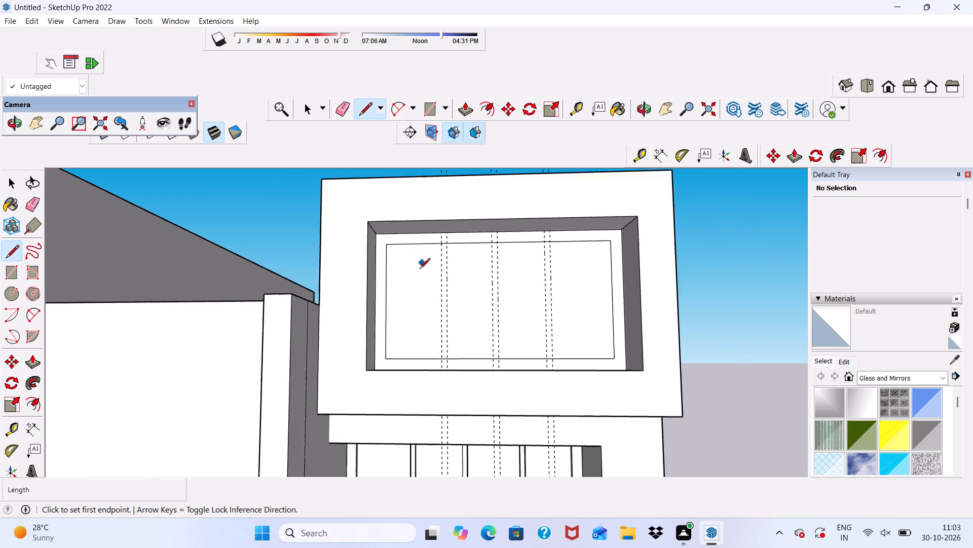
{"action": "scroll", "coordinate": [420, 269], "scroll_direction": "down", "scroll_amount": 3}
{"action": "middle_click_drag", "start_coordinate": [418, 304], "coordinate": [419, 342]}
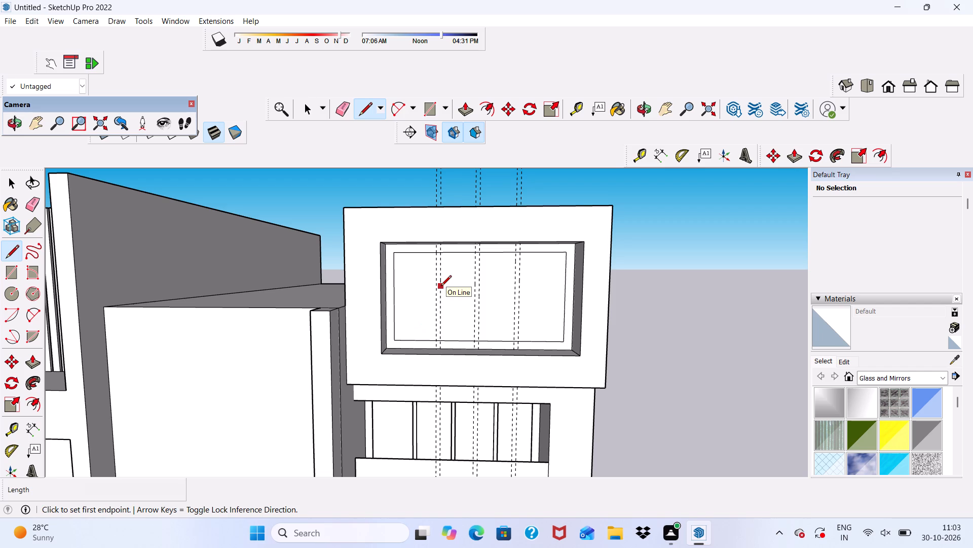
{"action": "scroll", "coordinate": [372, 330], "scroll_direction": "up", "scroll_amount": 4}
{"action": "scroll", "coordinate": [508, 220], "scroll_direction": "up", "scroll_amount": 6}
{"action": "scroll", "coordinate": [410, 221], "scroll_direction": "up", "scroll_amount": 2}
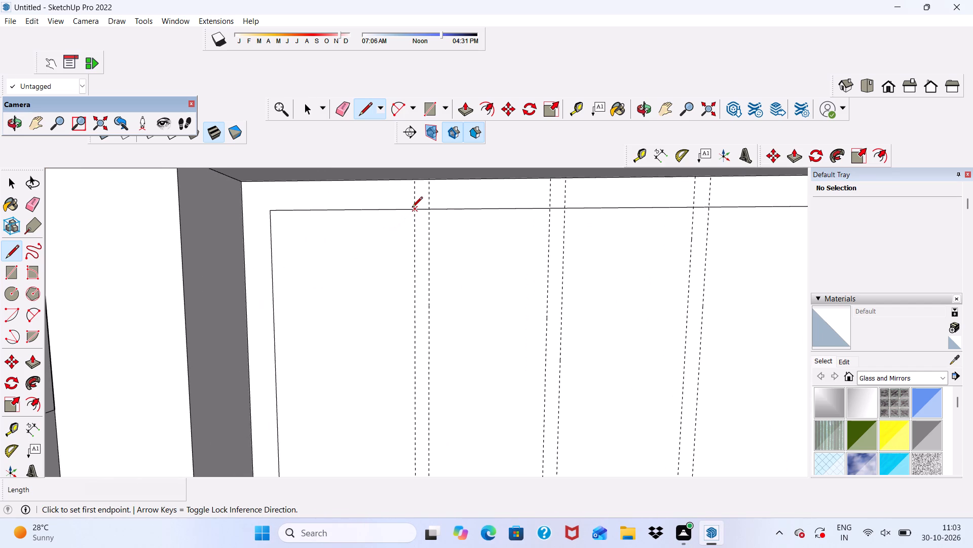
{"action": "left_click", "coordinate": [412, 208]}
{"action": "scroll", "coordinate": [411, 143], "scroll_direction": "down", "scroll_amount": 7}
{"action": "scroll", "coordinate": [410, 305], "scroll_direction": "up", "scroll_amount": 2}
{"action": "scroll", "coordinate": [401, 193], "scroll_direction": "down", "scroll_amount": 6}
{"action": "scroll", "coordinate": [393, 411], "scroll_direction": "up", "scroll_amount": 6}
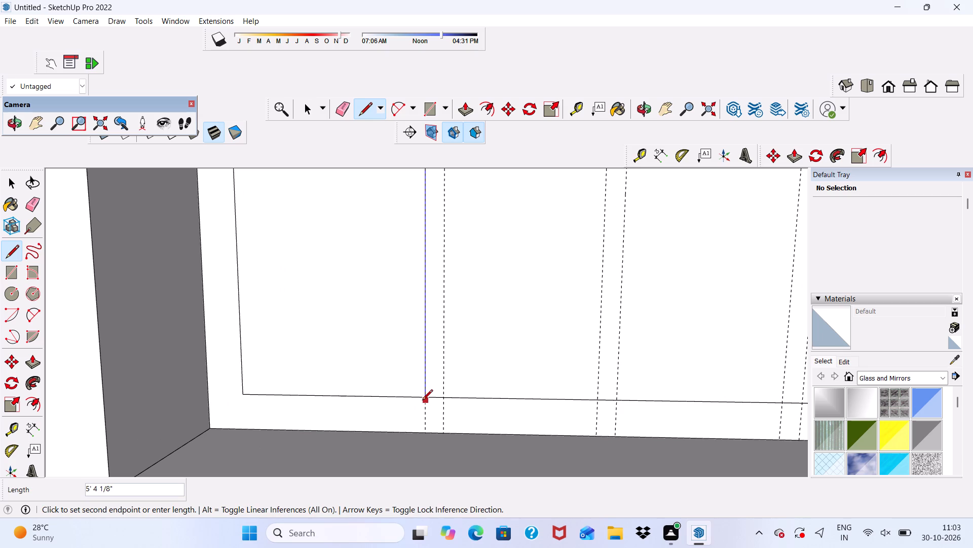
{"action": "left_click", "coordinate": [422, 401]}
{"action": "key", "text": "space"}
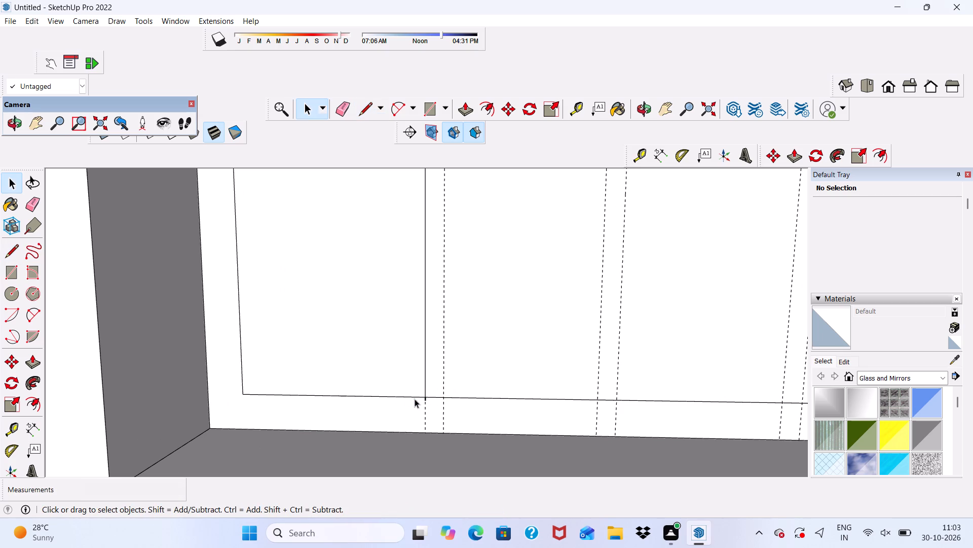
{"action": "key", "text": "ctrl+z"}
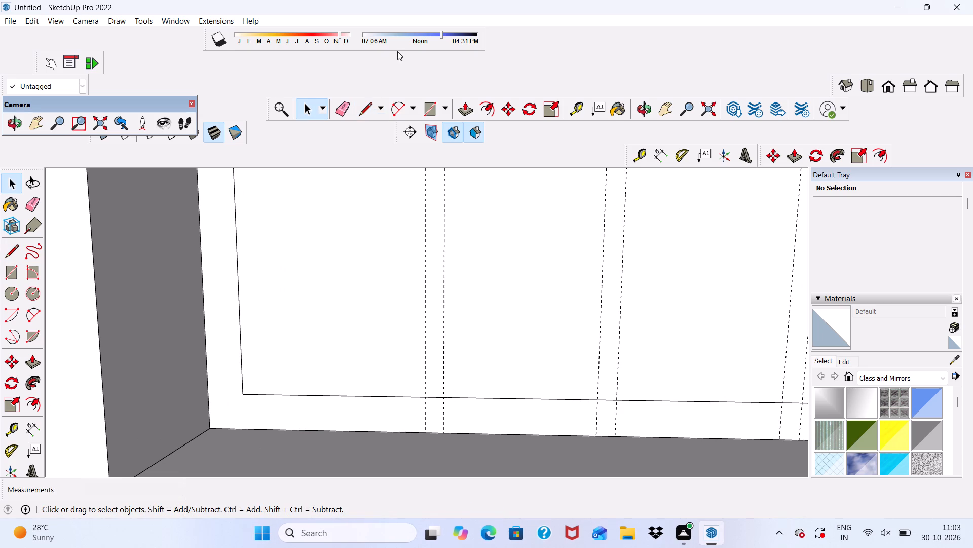
Draw two vertical lines along the first guide pair on the parapet's inner panel, spanning the inner outline's height of about 5' 4".
{"action": "left_click", "coordinate": [358, 104]}
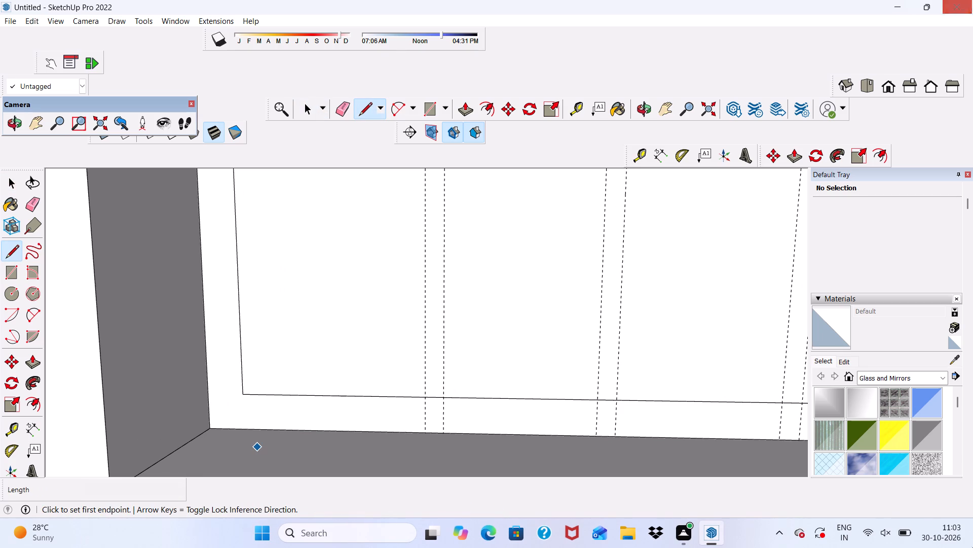
{"action": "scroll", "coordinate": [442, 412], "scroll_direction": "up", "scroll_amount": 4}
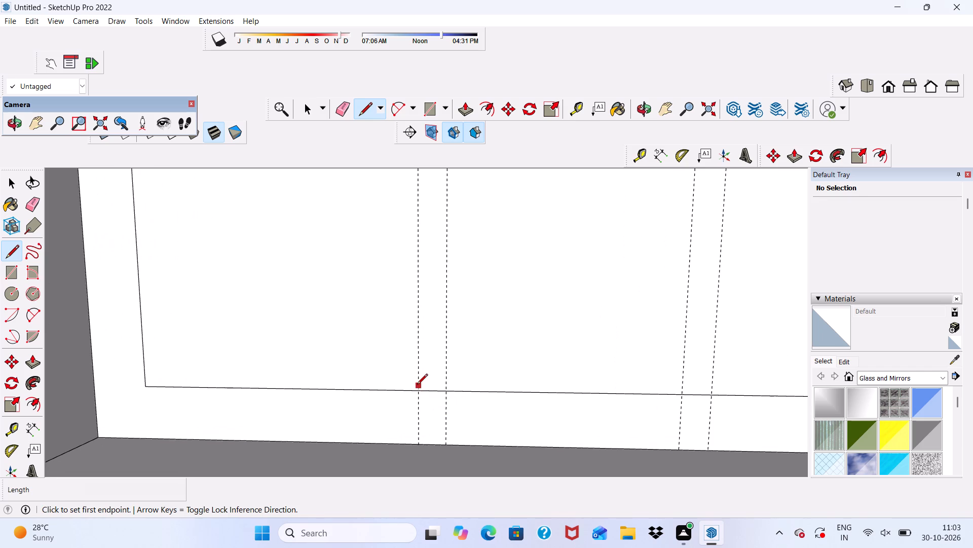
{"action": "left_click", "coordinate": [416, 391]}
{"action": "scroll", "coordinate": [360, 302], "scroll_direction": "down", "scroll_amount": 2}
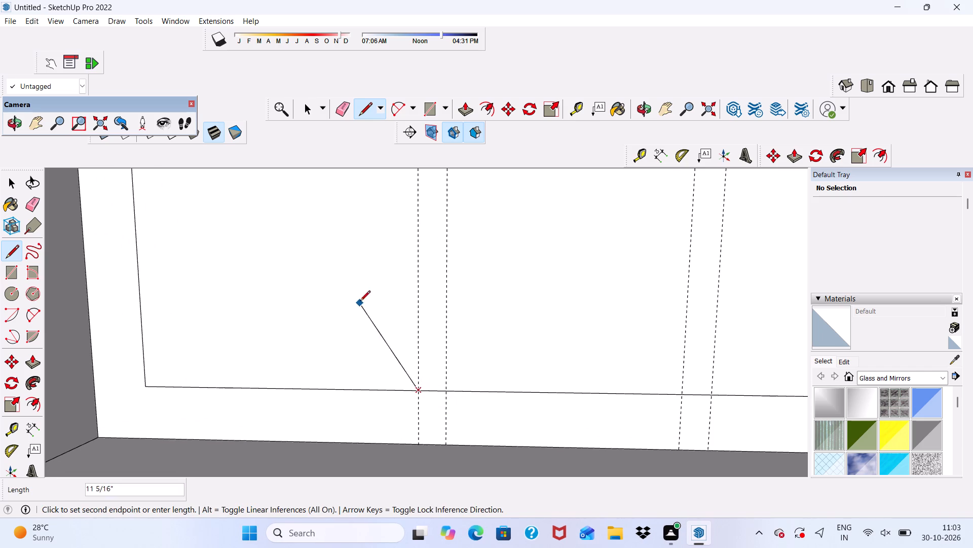
{"action": "scroll", "coordinate": [360, 302], "scroll_direction": "down", "scroll_amount": 3}
{"action": "scroll", "coordinate": [419, 397], "scroll_direction": "down", "scroll_amount": 11}
{"action": "scroll", "coordinate": [424, 229], "scroll_direction": "up", "scroll_amount": 7}
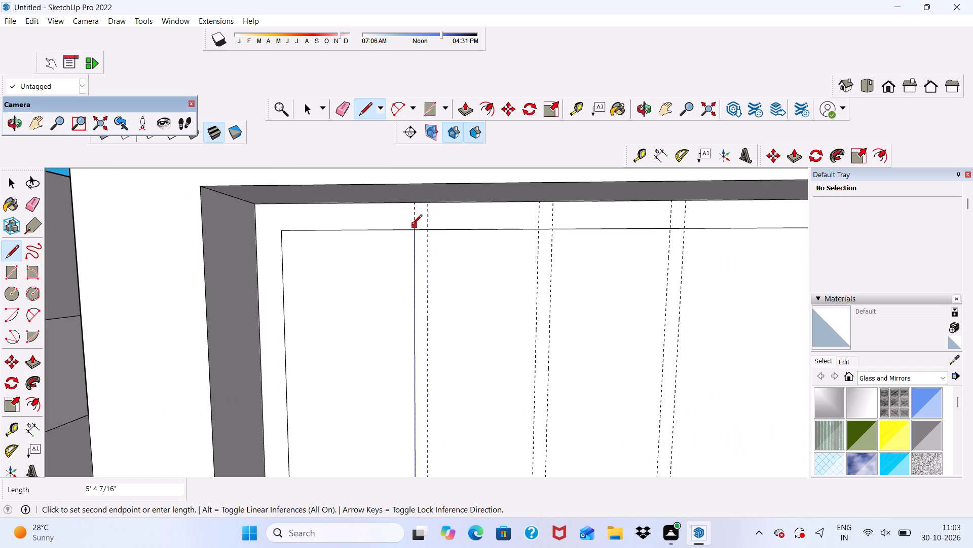
{"action": "left_click", "coordinate": [412, 230]}
{"action": "left_click", "coordinate": [427, 233]}
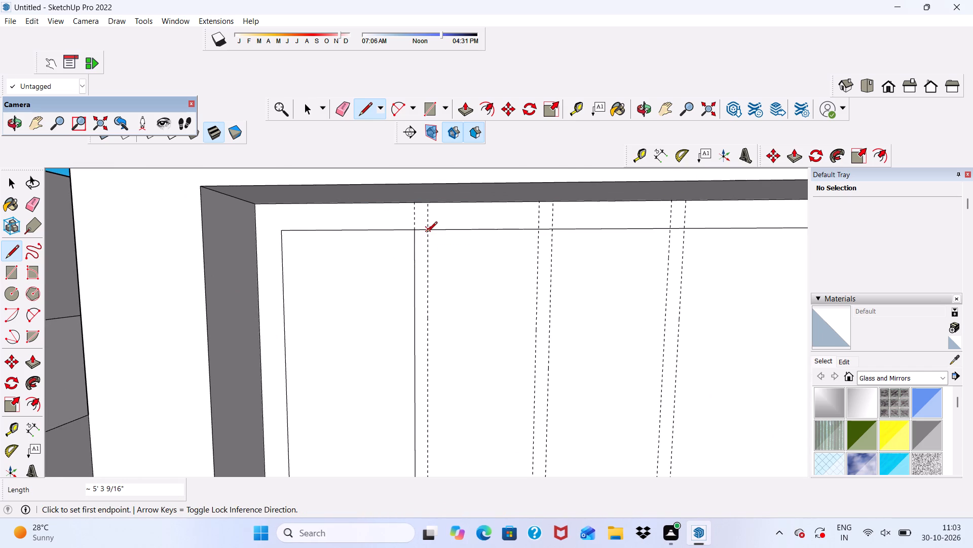
{"action": "scroll", "coordinate": [421, 323], "scroll_direction": "down", "scroll_amount": 3}
{"action": "scroll", "coordinate": [422, 230], "scroll_direction": "down", "scroll_amount": 6}
{"action": "scroll", "coordinate": [421, 373], "scroll_direction": "up", "scroll_amount": 9}
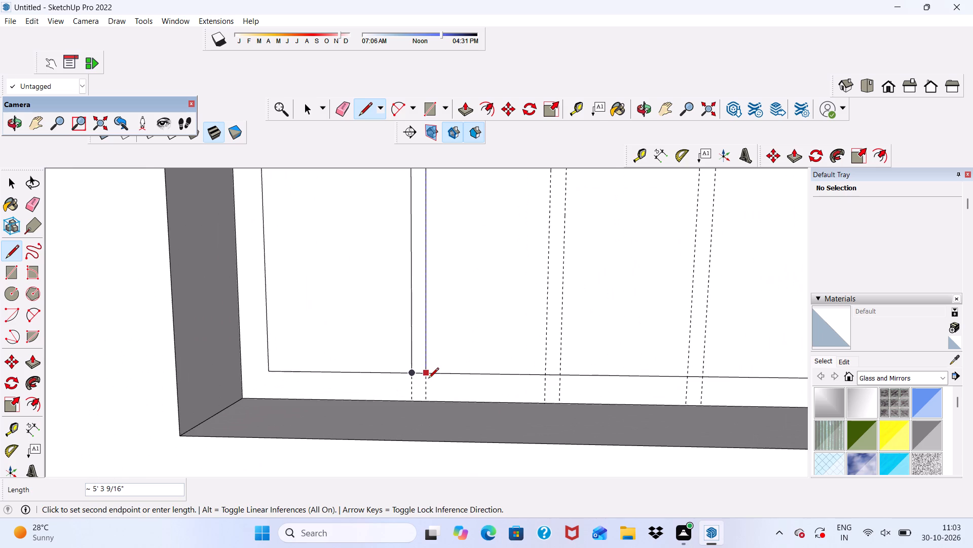
{"action": "scroll", "coordinate": [428, 379], "scroll_direction": "up", "scroll_amount": 7}
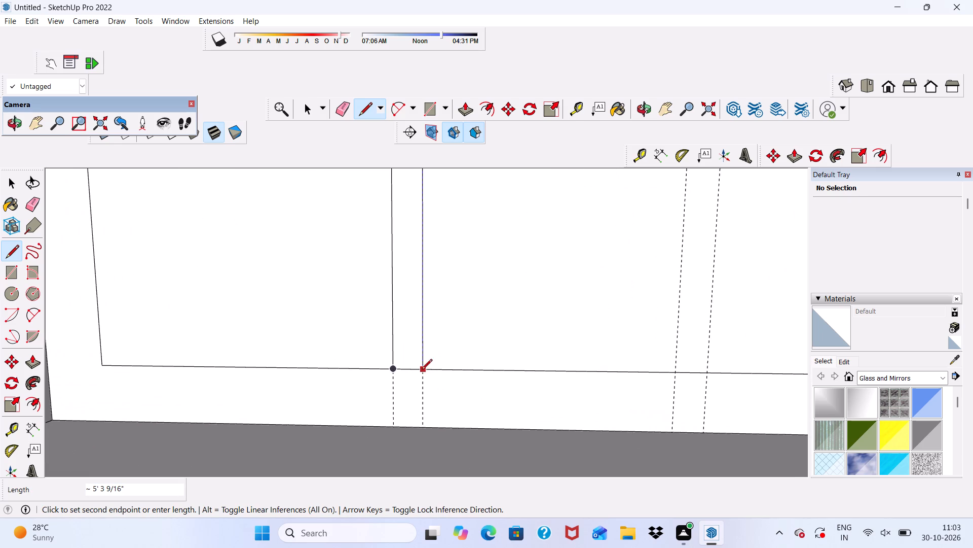
{"action": "left_click", "coordinate": [422, 365]}
{"action": "scroll", "coordinate": [359, 356], "scroll_direction": "down", "scroll_amount": 5}
{"action": "scroll", "coordinate": [528, 377], "scroll_direction": "up", "scroll_amount": 4}
Draw two vertical lines along the second guide pair, between the bottom and top edges of the parapet panel's inner outline.
{"action": "left_click", "coordinate": [558, 364]}
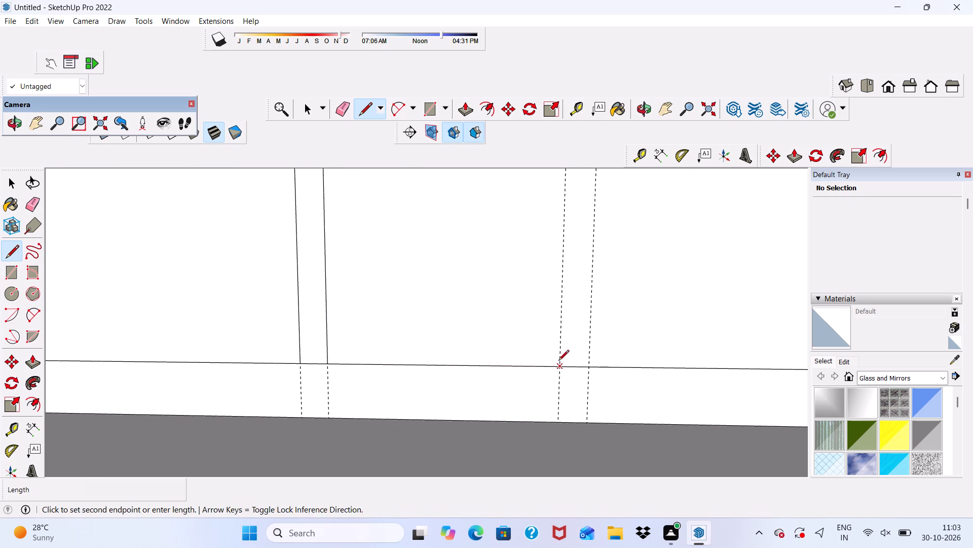
{"action": "scroll", "coordinate": [567, 346], "scroll_direction": "down", "scroll_amount": 18}
{"action": "scroll", "coordinate": [574, 298], "scroll_direction": "up", "scroll_amount": 6}
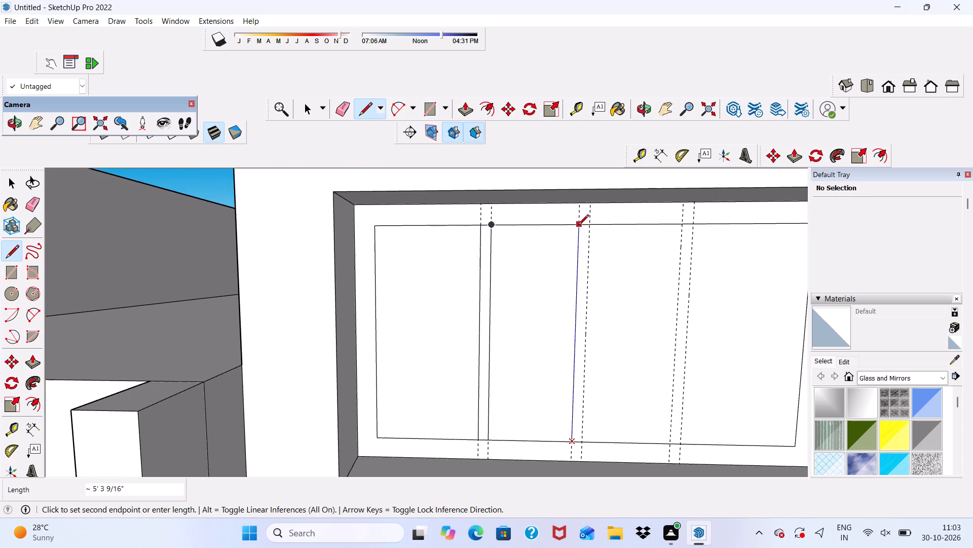
{"action": "scroll", "coordinate": [578, 225], "scroll_direction": "up", "scroll_amount": 1}
{"action": "left_click", "coordinate": [578, 225]}
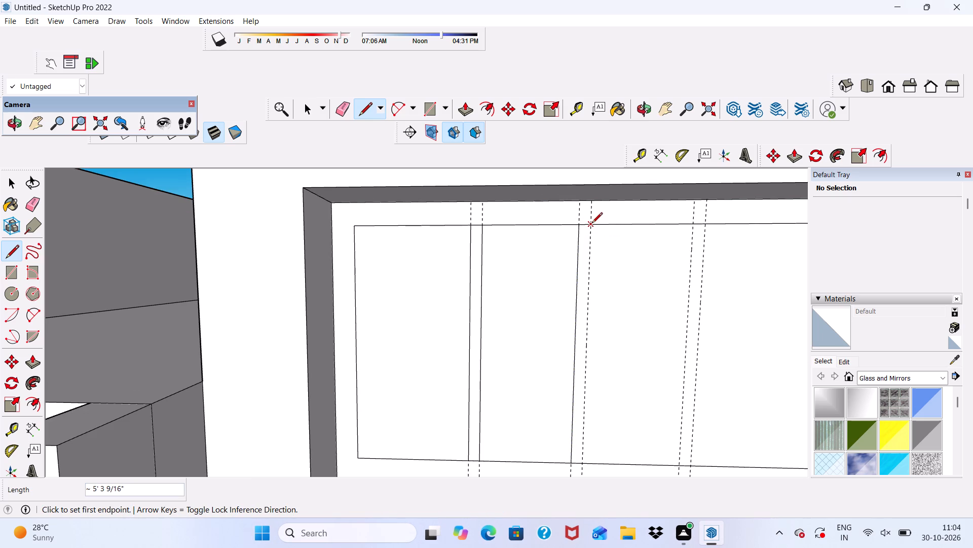
{"action": "left_click", "coordinate": [592, 224]}
{"action": "scroll", "coordinate": [594, 364], "scroll_direction": "down", "scroll_amount": 4}
{"action": "scroll", "coordinate": [579, 441], "scroll_direction": "up", "scroll_amount": 4}
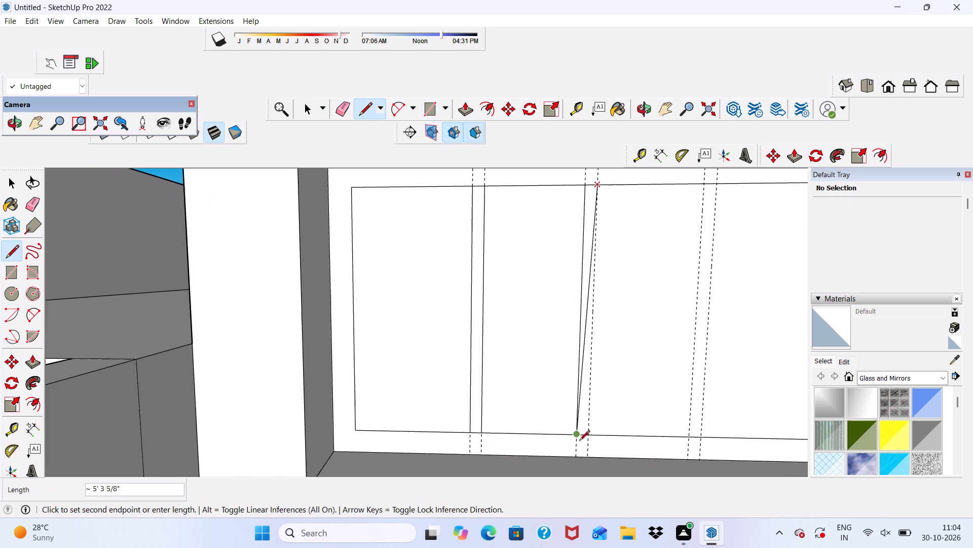
{"action": "left_click", "coordinate": [590, 436]}
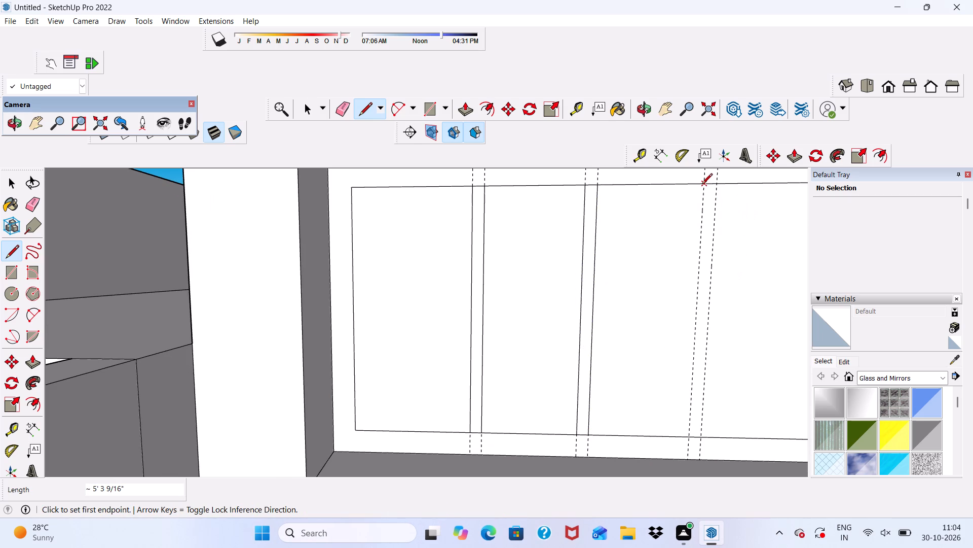
Draw two vertical lines along the third guide pair, between the top and bottom edges of the parapet panel's inner outline.
{"action": "left_click", "coordinate": [702, 185]}
{"action": "scroll", "coordinate": [699, 258], "scroll_direction": "down", "scroll_amount": 3}
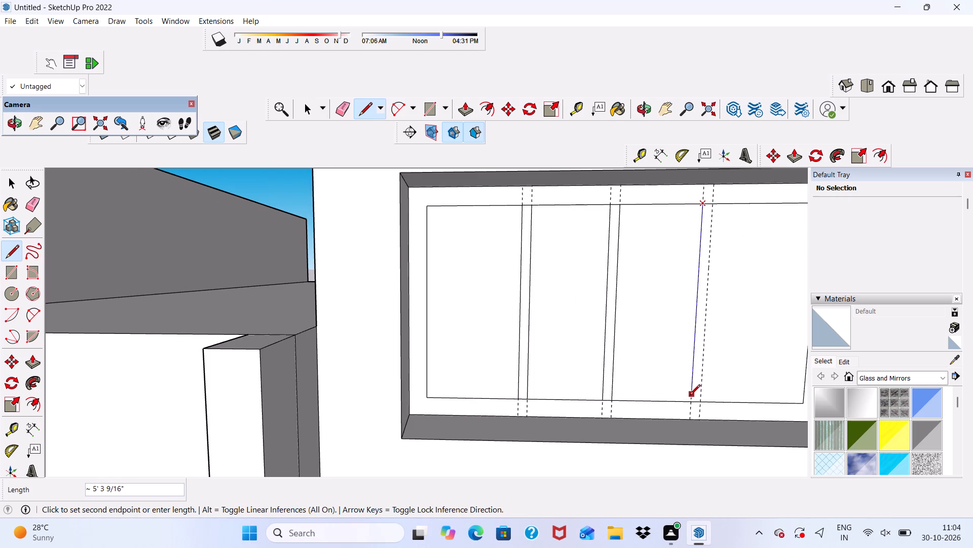
{"action": "left_click", "coordinate": [689, 401]}
{"action": "left_click", "coordinate": [700, 403]}
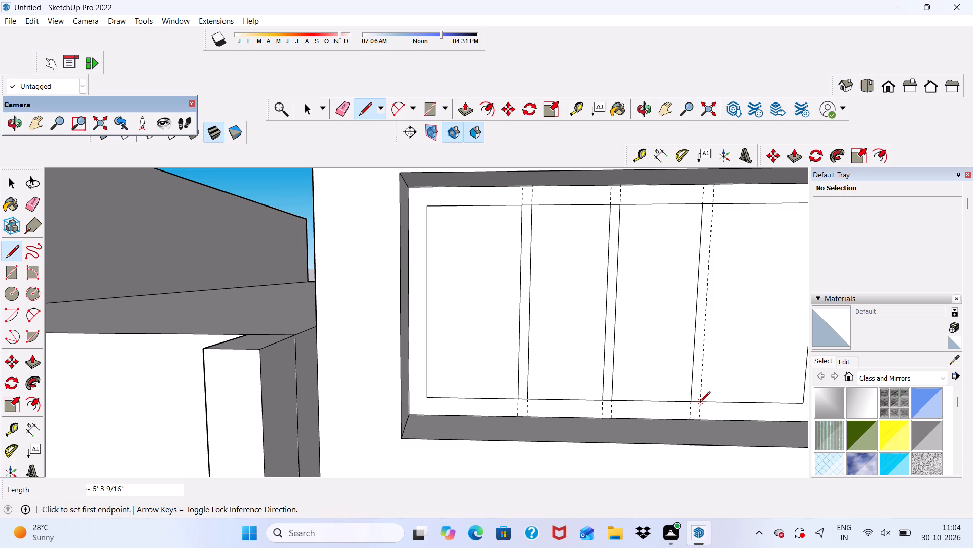
{"action": "left_click", "coordinate": [715, 202]}
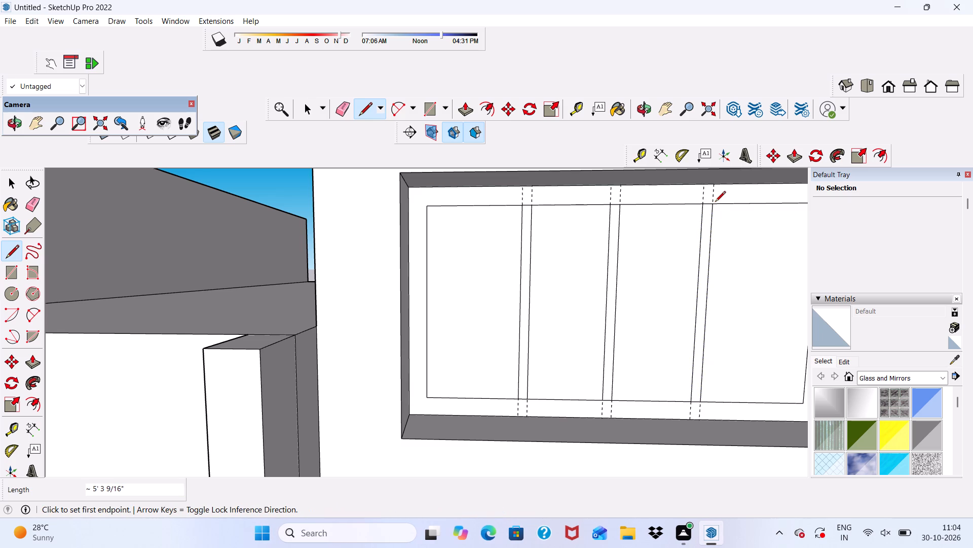
{"action": "scroll", "coordinate": [690, 245], "scroll_direction": "down", "scroll_amount": 6}
{"action": "scroll", "coordinate": [667, 296], "scroll_direction": "down", "scroll_amount": 4}
{"action": "key", "text": "space"}
Erase all six vertical guides running through the parapet panel, keeping the parapet's own edges.
{"action": "scroll", "coordinate": [644, 287], "scroll_direction": "down", "scroll_amount": 5}
{"action": "middle_click_drag", "start_coordinate": [642, 314], "coordinate": [629, 247]}
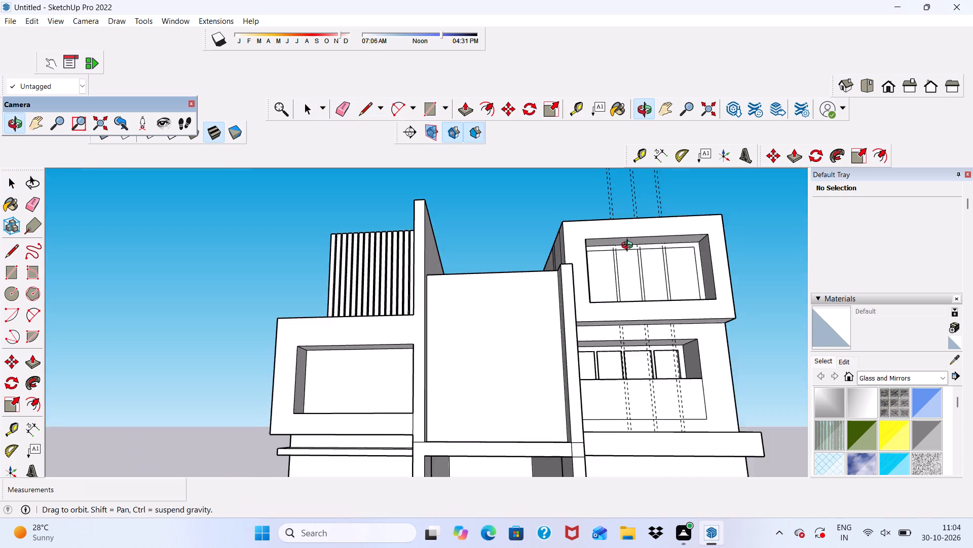
{"action": "middle_click_drag", "start_coordinate": [629, 247], "coordinate": [576, 293]}
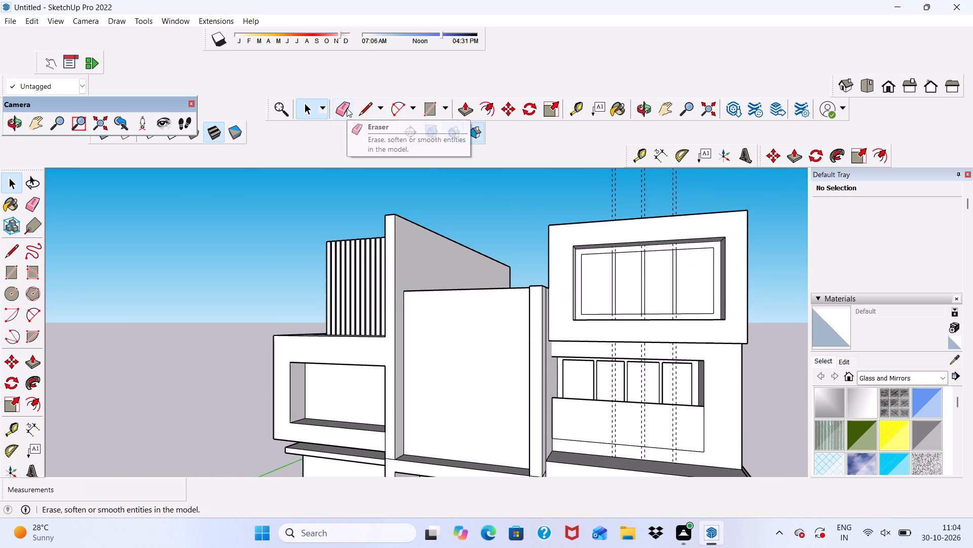
{"action": "left_click", "coordinate": [347, 108]}
{"action": "scroll", "coordinate": [416, 173], "scroll_direction": "down", "scroll_amount": 3}
{"action": "middle_click_drag", "start_coordinate": [535, 225], "coordinate": [580, 297]}
{"action": "left_click_drag", "start_coordinate": [576, 199], "coordinate": [577, 198]}
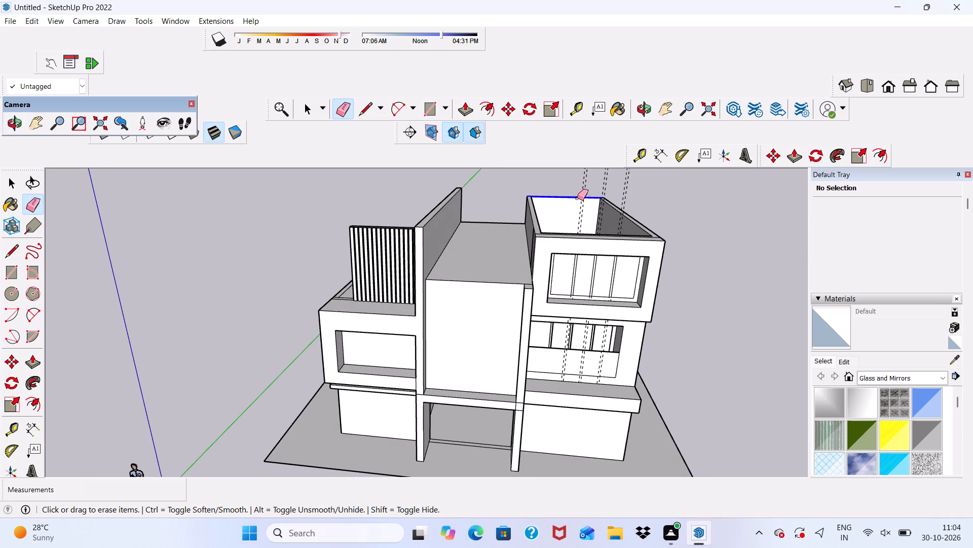
{"action": "left_click_drag", "start_coordinate": [577, 198], "coordinate": [592, 197]}
{"action": "key", "text": "ctrl+z"}
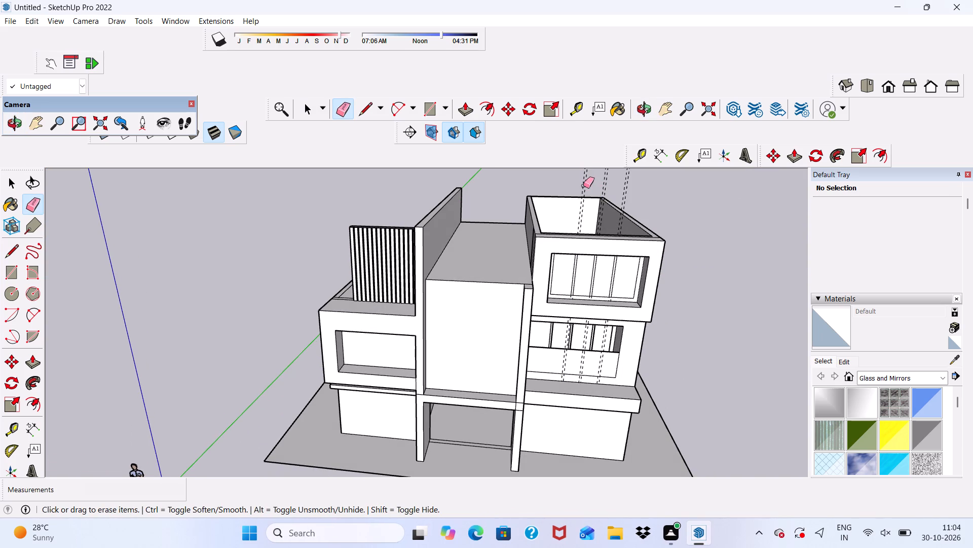
{"action": "left_click", "coordinate": [587, 174]}
{"action": "left_click", "coordinate": [583, 174]}
{"action": "left_click_drag", "start_coordinate": [587, 174], "coordinate": [637, 184]}
{"action": "scroll", "coordinate": [630, 186], "scroll_direction": "down", "scroll_amount": 5}
{"action": "scroll", "coordinate": [623, 211], "scroll_direction": "up", "scroll_amount": 1}
{"action": "key", "text": "space"}
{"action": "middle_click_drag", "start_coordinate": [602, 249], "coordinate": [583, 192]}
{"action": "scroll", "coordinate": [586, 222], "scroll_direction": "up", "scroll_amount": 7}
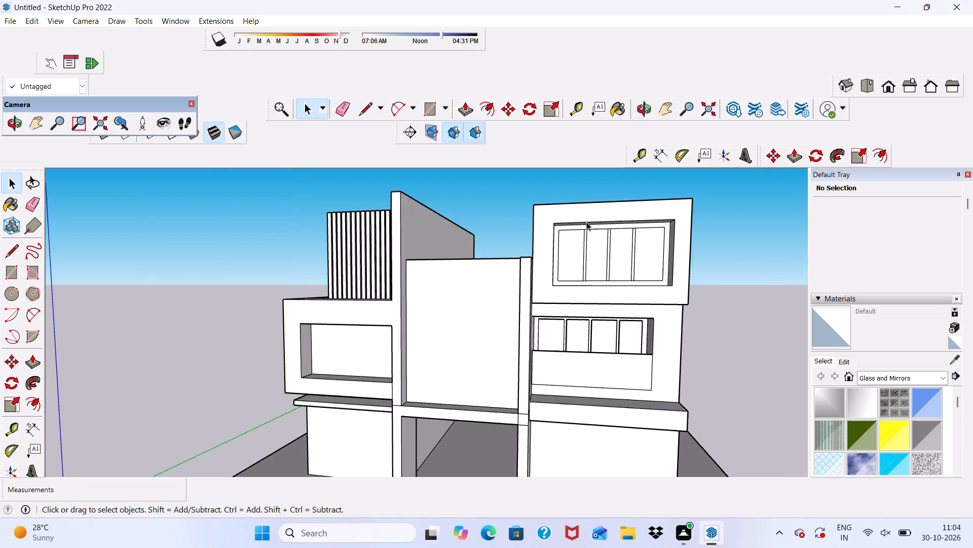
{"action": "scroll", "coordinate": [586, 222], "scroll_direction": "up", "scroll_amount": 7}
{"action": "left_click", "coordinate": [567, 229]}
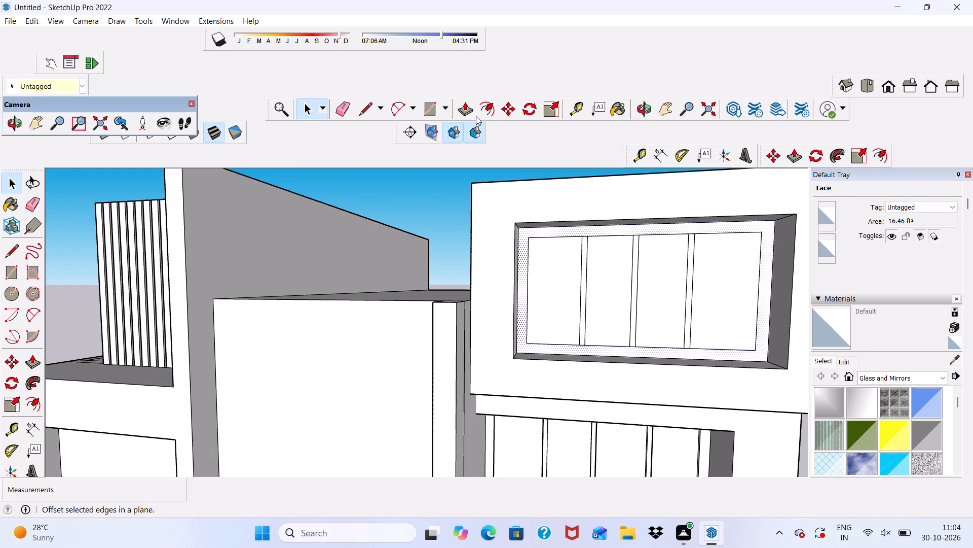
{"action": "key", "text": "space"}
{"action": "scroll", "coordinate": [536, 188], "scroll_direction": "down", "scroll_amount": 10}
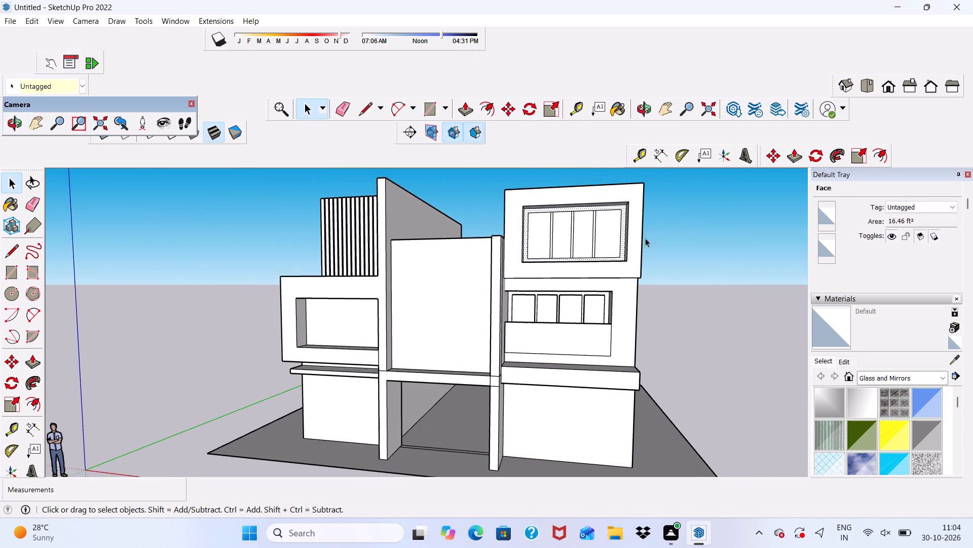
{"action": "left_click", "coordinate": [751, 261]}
Erase the short bottom edge segments between the lines of each of the three mullions in the parapet window.
{"action": "left_click", "coordinate": [347, 107]}
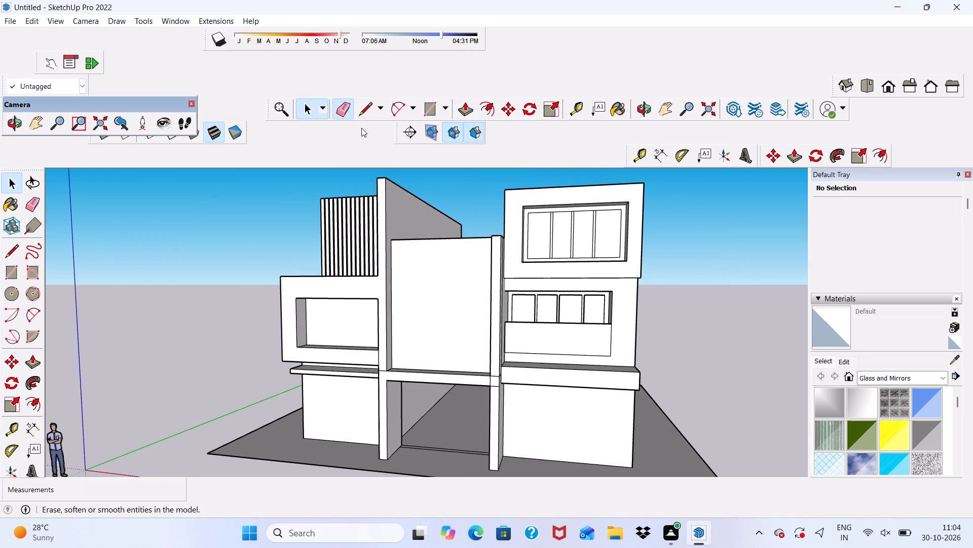
{"action": "scroll", "coordinate": [503, 238], "scroll_direction": "up", "scroll_amount": 20}
{"action": "scroll", "coordinate": [503, 238], "scroll_direction": "up", "scroll_amount": 2}
{"action": "left_click_drag", "start_coordinate": [582, 249], "coordinate": [579, 260]}
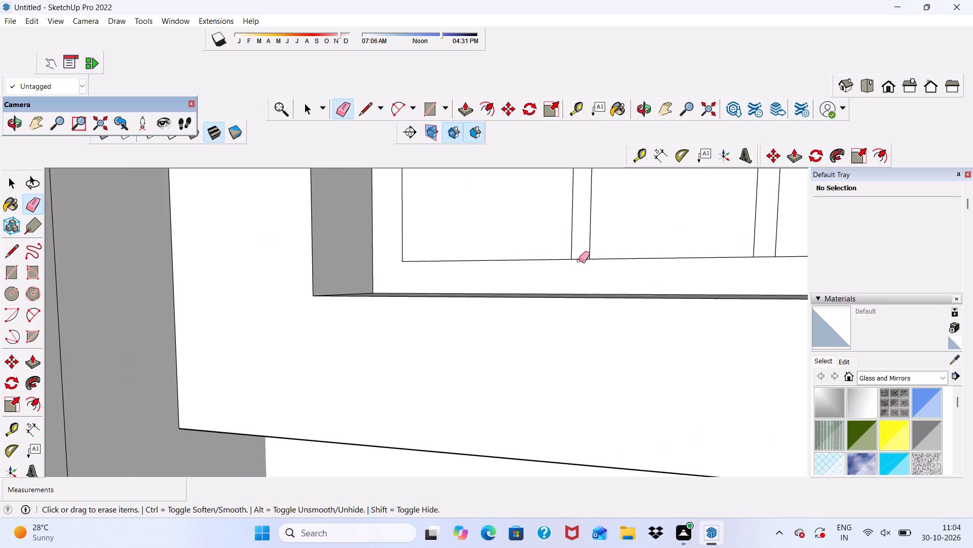
{"action": "left_click_drag", "start_coordinate": [579, 260], "coordinate": [578, 263]}
{"action": "scroll", "coordinate": [759, 289], "scroll_direction": "up", "scroll_amount": 3}
{"action": "left_click_drag", "start_coordinate": [760, 243], "coordinate": [759, 250]}
{"action": "scroll", "coordinate": [376, 261], "scroll_direction": "down", "scroll_amount": 4}
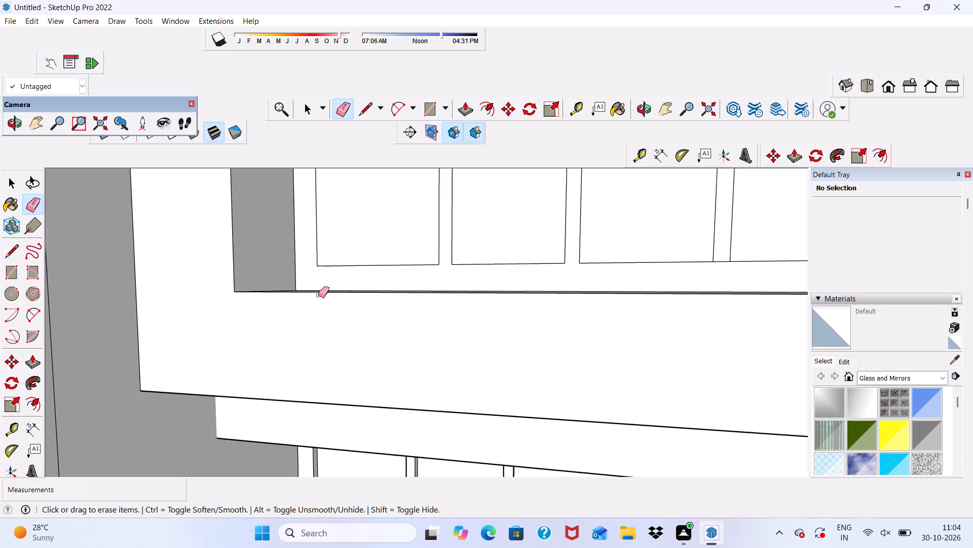
{"action": "scroll", "coordinate": [318, 295], "scroll_direction": "down", "scroll_amount": 5}
{"action": "scroll", "coordinate": [539, 277], "scroll_direction": "up", "scroll_amount": 8}
{"action": "left_click_drag", "start_coordinate": [596, 263], "coordinate": [587, 289]}
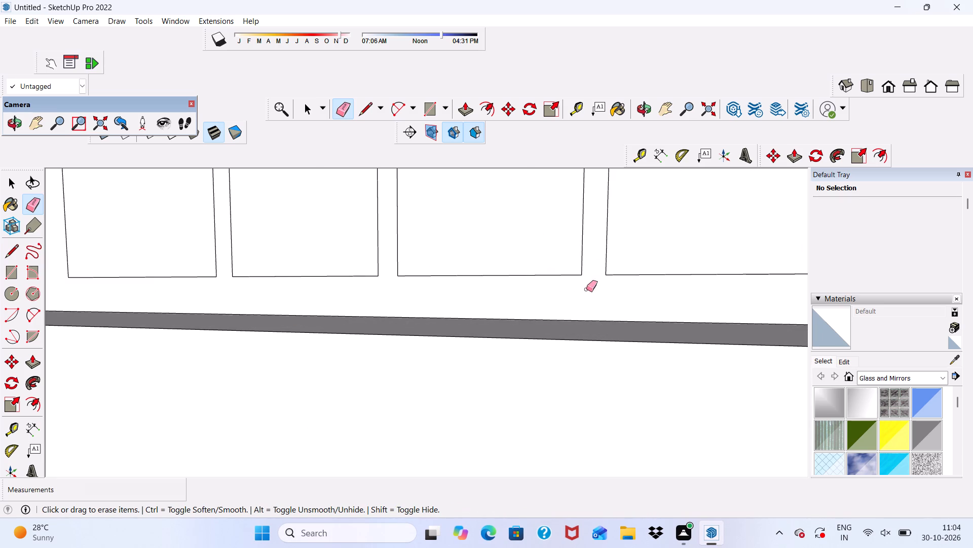
Erase the short top edge segments between the lines of each of the three mullions in the parapet window.
{"action": "scroll", "coordinate": [586, 291], "scroll_direction": "down", "scroll_amount": 15}
{"action": "scroll", "coordinate": [580, 200], "scroll_direction": "up", "scroll_amount": 3}
{"action": "scroll", "coordinate": [593, 261], "scroll_direction": "down", "scroll_amount": 4}
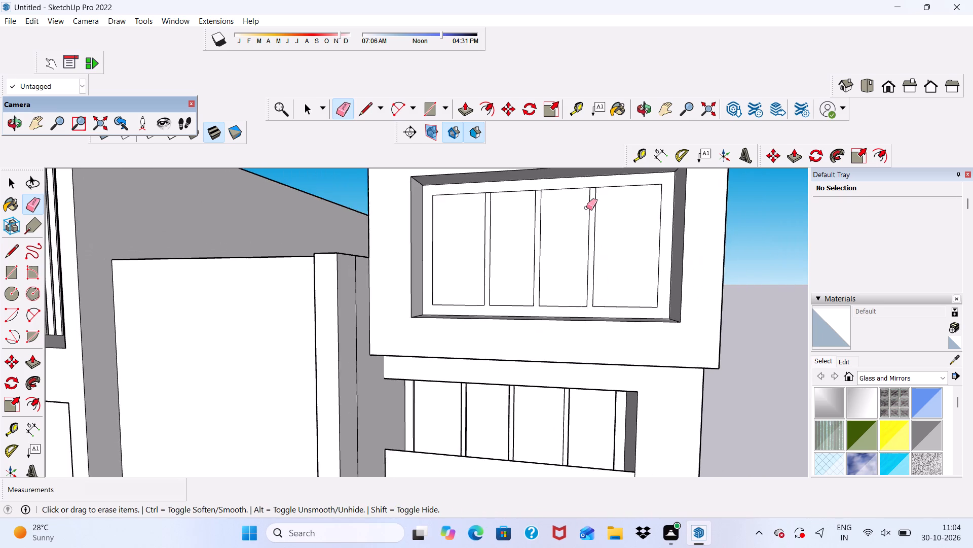
{"action": "scroll", "coordinate": [585, 200], "scroll_direction": "up", "scroll_amount": 14}
{"action": "left_click_drag", "start_coordinate": [595, 176], "coordinate": [595, 185]}
{"action": "scroll", "coordinate": [382, 235], "scroll_direction": "up", "scroll_amount": 2}
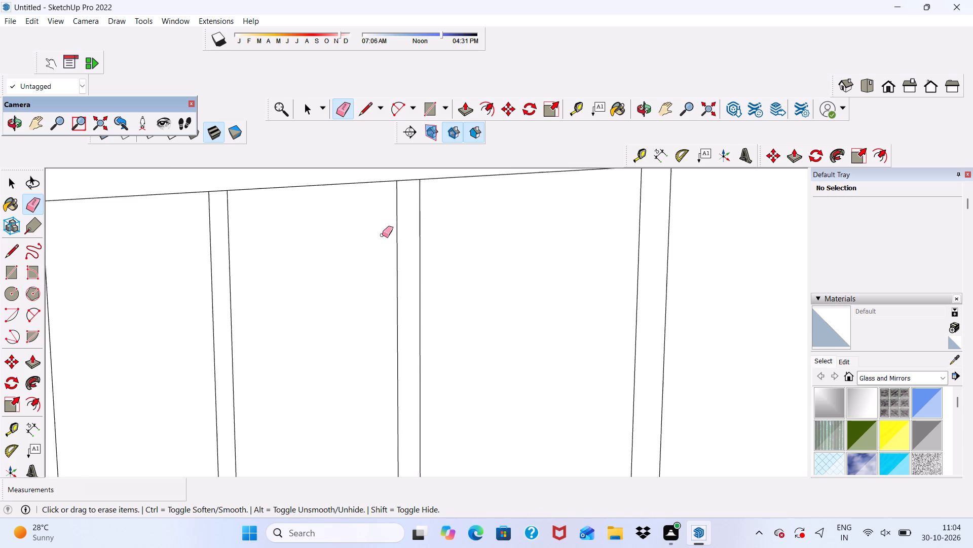
{"action": "scroll", "coordinate": [382, 235], "scroll_direction": "up", "scroll_amount": 1}
{"action": "left_click", "coordinate": [409, 175]}
{"action": "scroll", "coordinate": [406, 235], "scroll_direction": "down", "scroll_amount": 11}
{"action": "scroll", "coordinate": [322, 259], "scroll_direction": "up", "scroll_amount": 2}
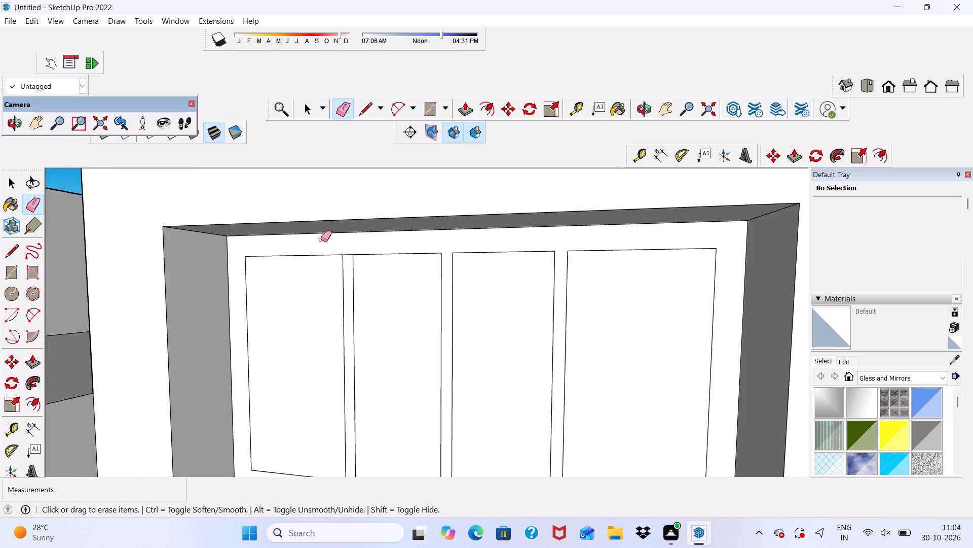
{"action": "scroll", "coordinate": [321, 239], "scroll_direction": "up", "scroll_amount": 11}
{"action": "left_click_drag", "start_coordinate": [352, 251], "coordinate": [349, 266]}
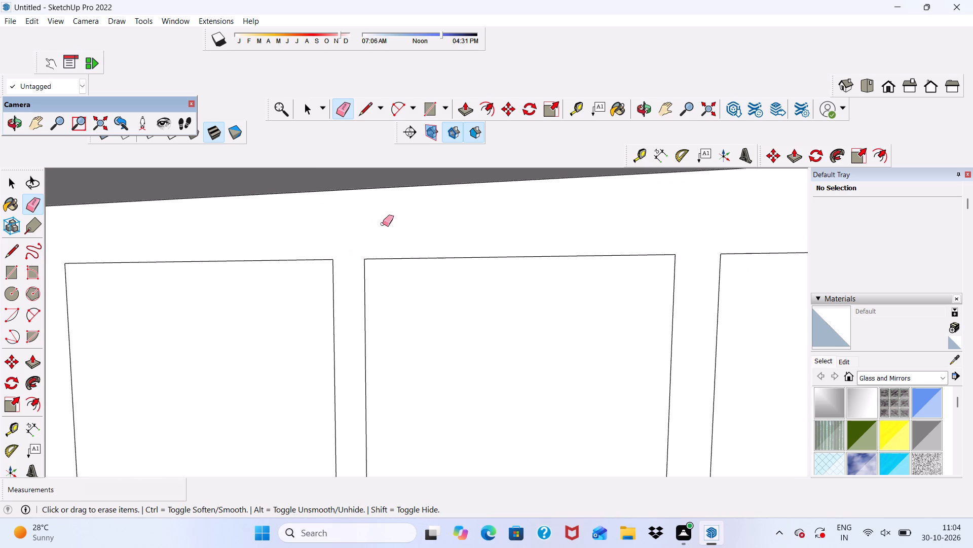
Push/Pull the parapet window's connected frame and mullion face outward by 3".
{"action": "left_click", "coordinate": [458, 108]}
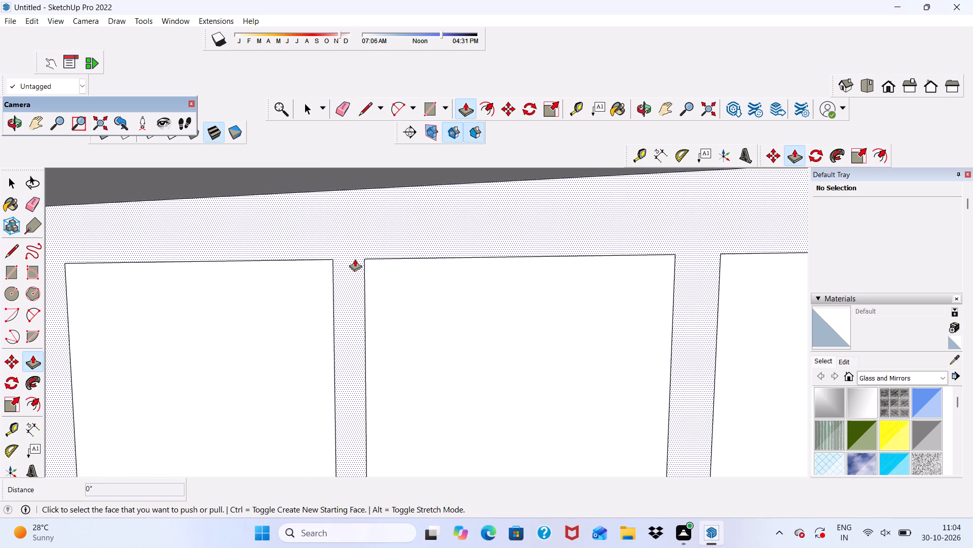
{"action": "left_click", "coordinate": [355, 259]}
{"action": "key", "text": "3"}
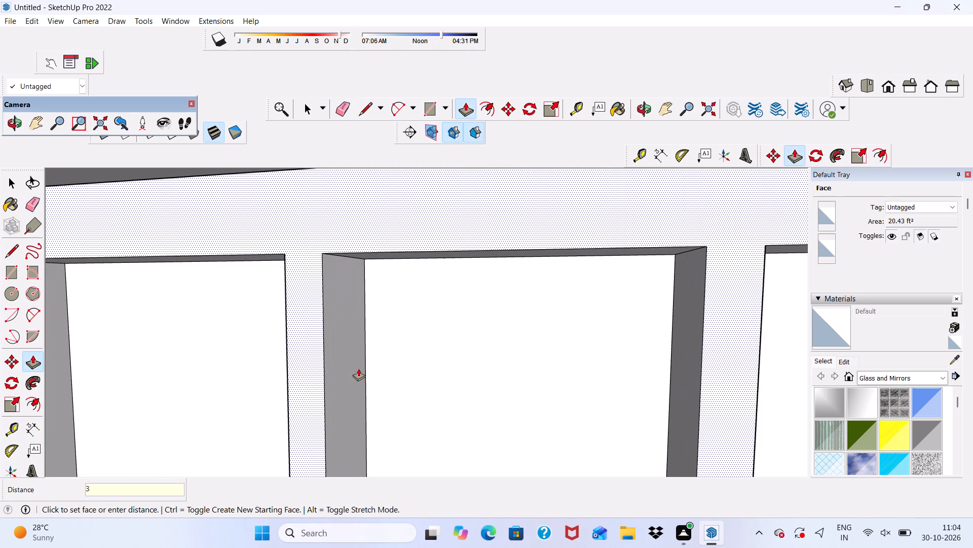
{"action": "key", "text": "shift+quotedbl"}
{"action": "key", "text": "Return"}
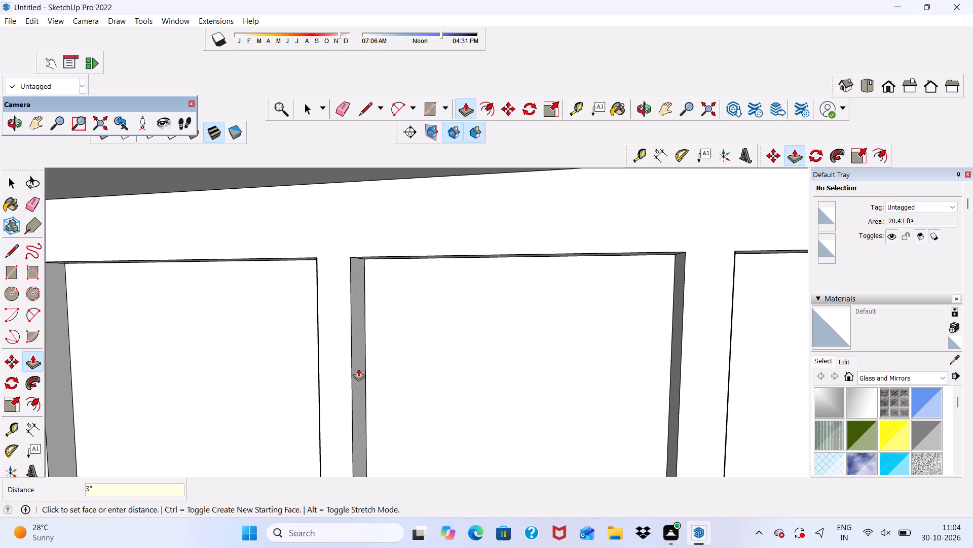
{"action": "key", "text": "space"}
Examine the building's facade and the parapet window from several angles and in the standard front view.
{"action": "scroll", "coordinate": [438, 345], "scroll_direction": "down", "scroll_amount": 6}
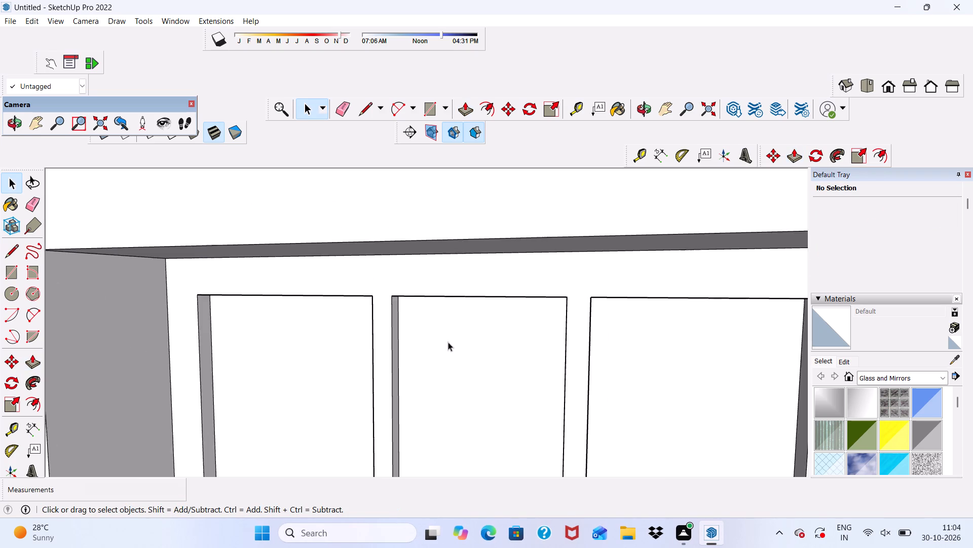
{"action": "scroll", "coordinate": [447, 345], "scroll_direction": "down", "scroll_amount": 11}
{"action": "scroll", "coordinate": [489, 294], "scroll_direction": "down", "scroll_amount": 10}
{"action": "middle_click_drag", "start_coordinate": [501, 394], "coordinate": [561, 353]}
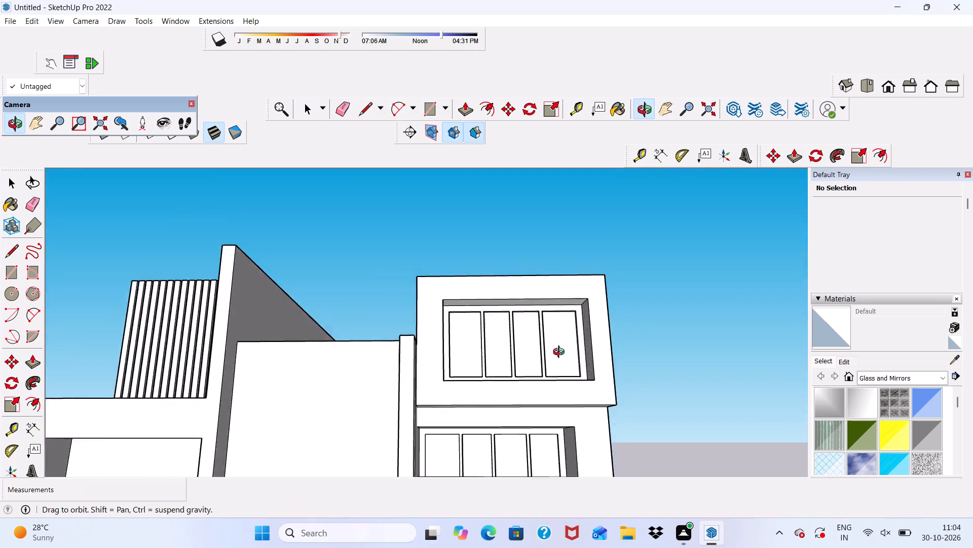
{"action": "middle_click_drag", "start_coordinate": [561, 353], "coordinate": [532, 404]}
{"action": "scroll", "coordinate": [509, 412], "scroll_direction": "up", "scroll_amount": 1}
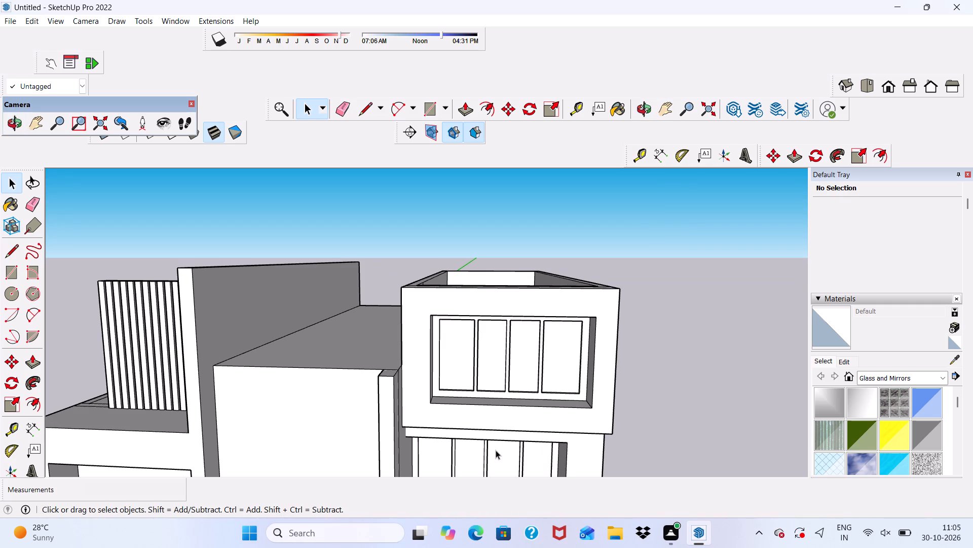
{"action": "scroll", "coordinate": [493, 441], "scroll_direction": "down", "scroll_amount": 10}
{"action": "scroll", "coordinate": [498, 482], "scroll_direction": "up", "scroll_amount": 2}
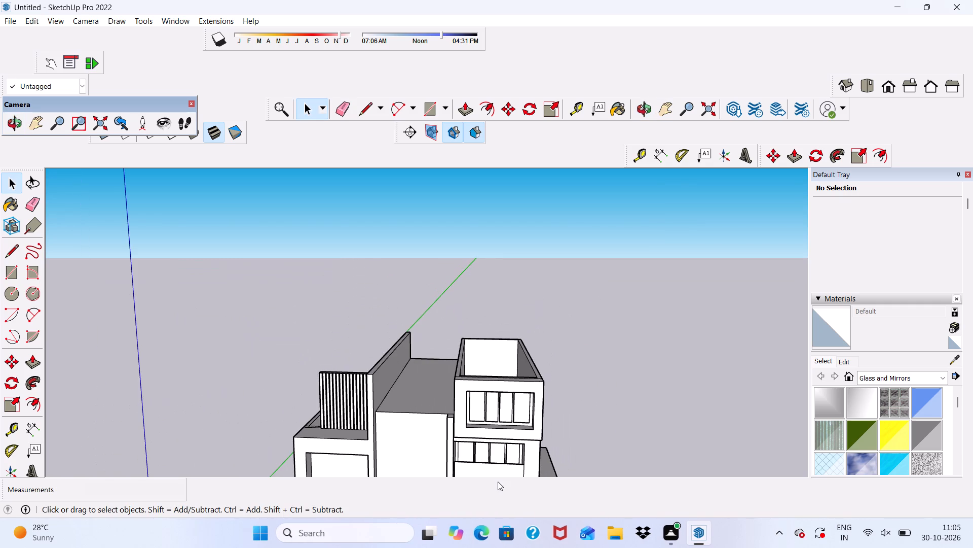
{"action": "scroll", "coordinate": [498, 482], "scroll_direction": "up", "scroll_amount": 2}
{"action": "scroll", "coordinate": [494, 483], "scroll_direction": "down", "scroll_amount": 4}
{"action": "middle_click_drag", "start_coordinate": [492, 496], "coordinate": [479, 474]}
{"action": "scroll", "coordinate": [503, 388], "scroll_direction": "up", "scroll_amount": 1}
{"action": "scroll", "coordinate": [511, 356], "scroll_direction": "down", "scroll_amount": 6}
{"action": "middle_click_drag", "start_coordinate": [499, 463], "coordinate": [510, 357]}
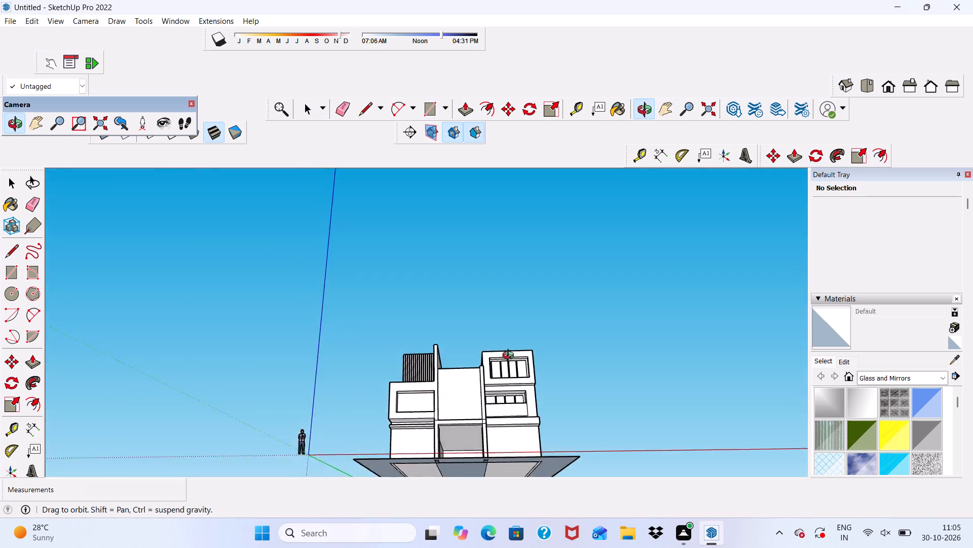
{"action": "middle_click_drag", "start_coordinate": [510, 357], "coordinate": [511, 381]}
{"action": "scroll", "coordinate": [507, 400], "scroll_direction": "up", "scroll_amount": 5}
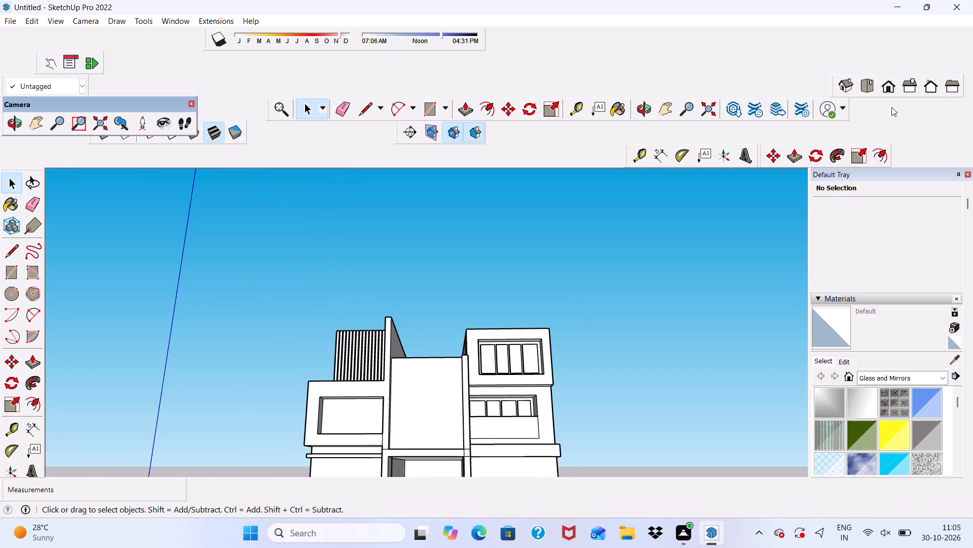
{"action": "left_click", "coordinate": [885, 85]}
{"action": "scroll", "coordinate": [656, 264], "scroll_direction": "down", "scroll_amount": 5}
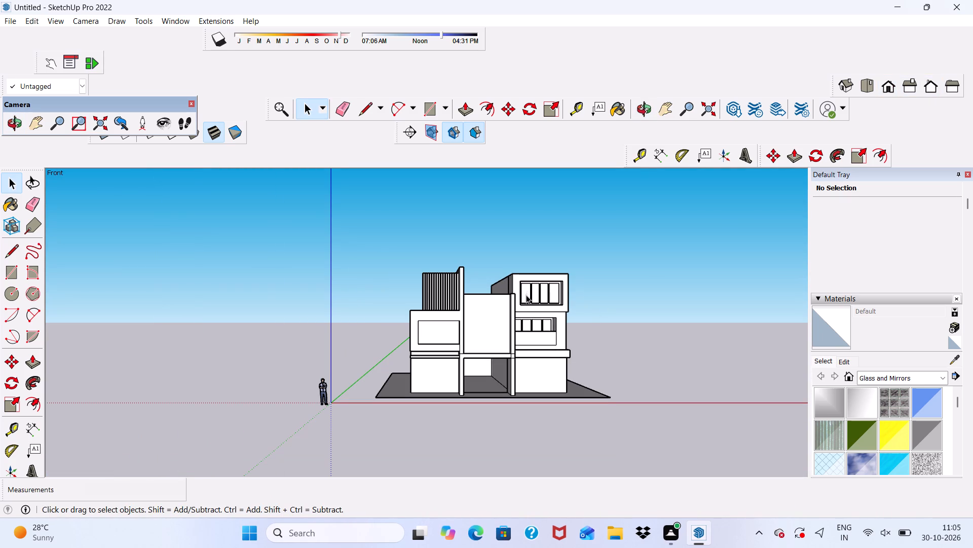
{"action": "scroll", "coordinate": [527, 291], "scroll_direction": "up", "scroll_amount": 4}
Draw a rectangle about 11' 2" wide and 3' high across the lower part of the parapet window recess, from its bottom corner to the opposite edge.
{"action": "left_click", "coordinate": [429, 106]}
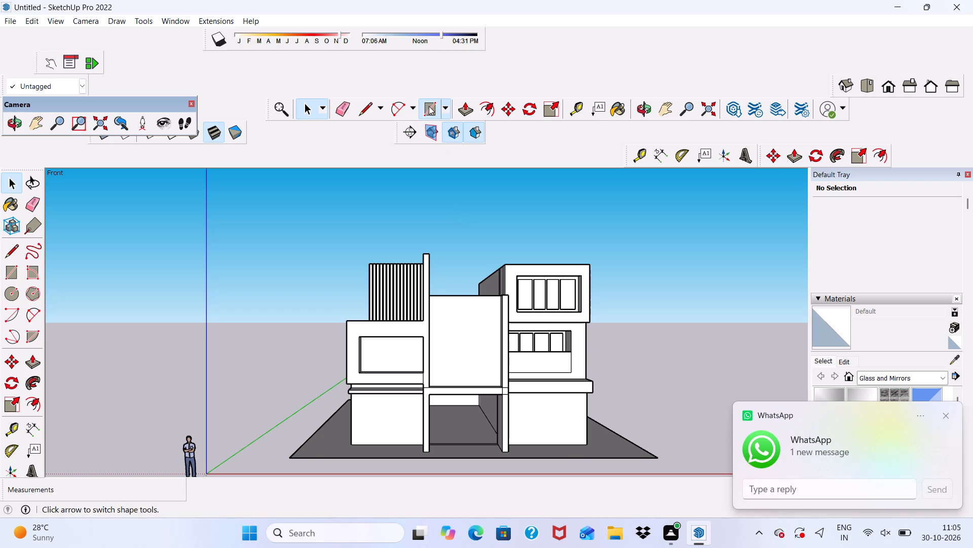
{"action": "middle_click_drag", "start_coordinate": [568, 459], "coordinate": [491, 496]}
{"action": "scroll", "coordinate": [568, 459], "scroll_direction": "down", "scroll_amount": 1}
{"action": "scroll", "coordinate": [513, 394], "scroll_direction": "up", "scroll_amount": 4}
{"action": "scroll", "coordinate": [504, 313], "scroll_direction": "up", "scroll_amount": 6}
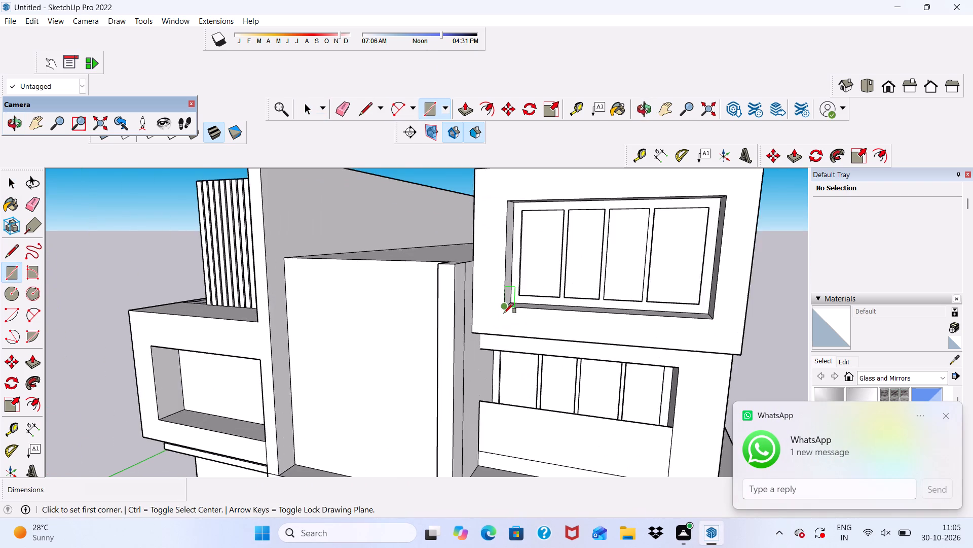
{"action": "scroll", "coordinate": [504, 313], "scroll_direction": "up", "scroll_amount": 3}
{"action": "left_click", "coordinate": [502, 306]}
{"action": "scroll", "coordinate": [583, 373], "scroll_direction": "down", "scroll_amount": 5}
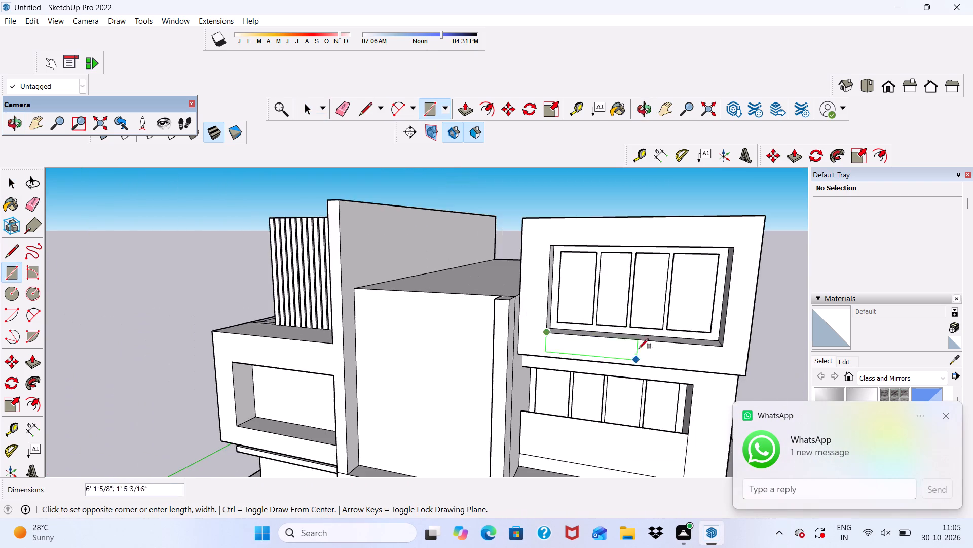
{"action": "scroll", "coordinate": [547, 315], "scroll_direction": "down", "scroll_amount": 4}
{"action": "scroll", "coordinate": [671, 308], "scroll_direction": "up", "scroll_amount": 4}
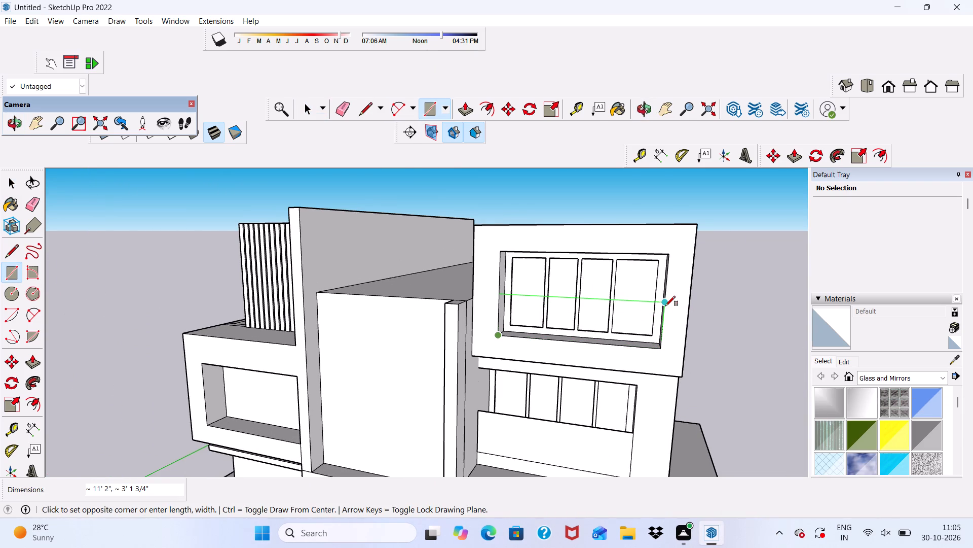
{"action": "left_click", "coordinate": [665, 306]}
{"action": "scroll", "coordinate": [631, 336], "scroll_direction": "down", "scroll_amount": 5}
{"action": "middle_click_drag", "start_coordinate": [605, 386], "coordinate": [641, 385]}
{"action": "key", "text": "space"}
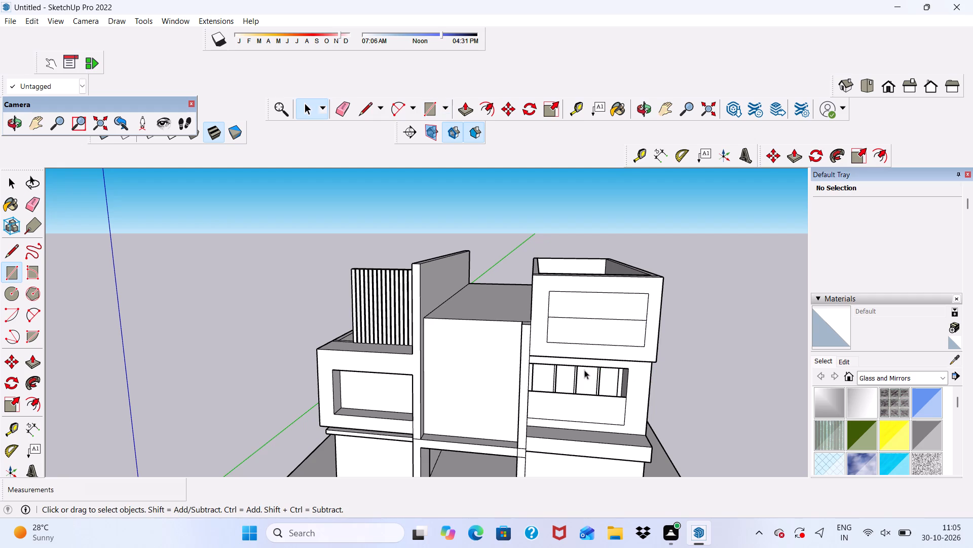
Delete the face covering the parapet window recess above the new lower rectangle.
{"action": "left_click", "coordinate": [584, 313]}
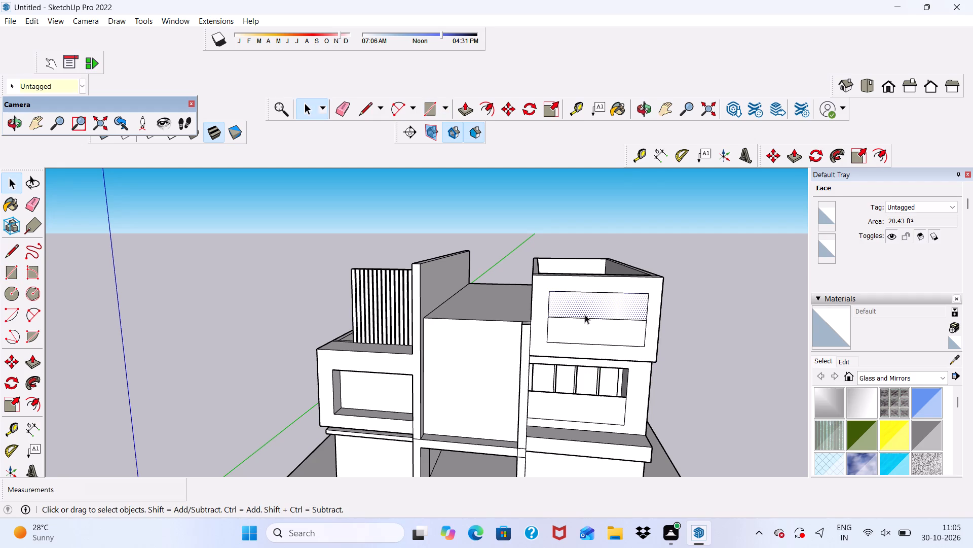
{"action": "key", "text": "Delete"}
Examine the front facade with the reopened upper half of the parapet window.
{"action": "scroll", "coordinate": [576, 339], "scroll_direction": "down", "scroll_amount": 6}
{"action": "middle_click_drag", "start_coordinate": [577, 353], "coordinate": [616, 328]}
{"action": "scroll", "coordinate": [616, 328], "scroll_direction": "up", "scroll_amount": 1}
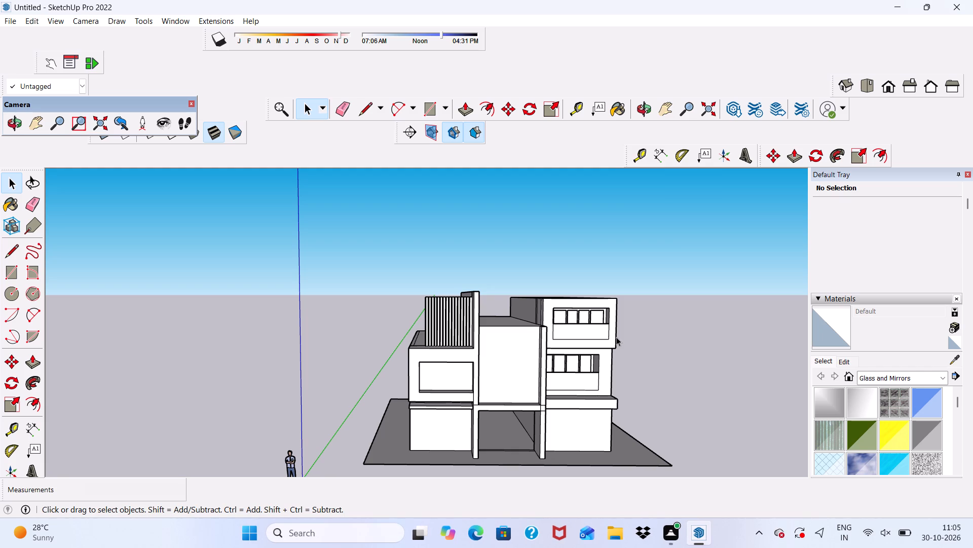
{"action": "scroll", "coordinate": [608, 331], "scroll_direction": "up", "scroll_amount": 1}
{"action": "scroll", "coordinate": [515, 172], "scroll_direction": "down", "scroll_amount": 2}
{"action": "scroll", "coordinate": [531, 334], "scroll_direction": "down", "scroll_amount": 1}
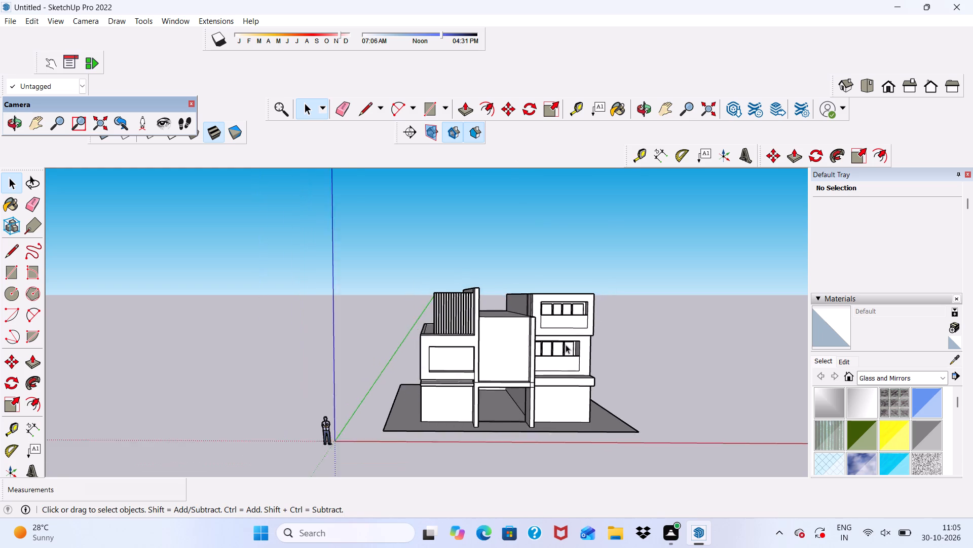
{"action": "scroll", "coordinate": [566, 345], "scroll_direction": "down", "scroll_amount": 1}
{"action": "scroll", "coordinate": [580, 345], "scroll_direction": "up", "scroll_amount": 9}
{"action": "scroll", "coordinate": [568, 287], "scroll_direction": "down", "scroll_amount": 4}
Erase the leftover vertical lines on the side block's parapet wall facing the central roof.
{"action": "middle_click_drag", "start_coordinate": [567, 292], "coordinate": [634, 404]}
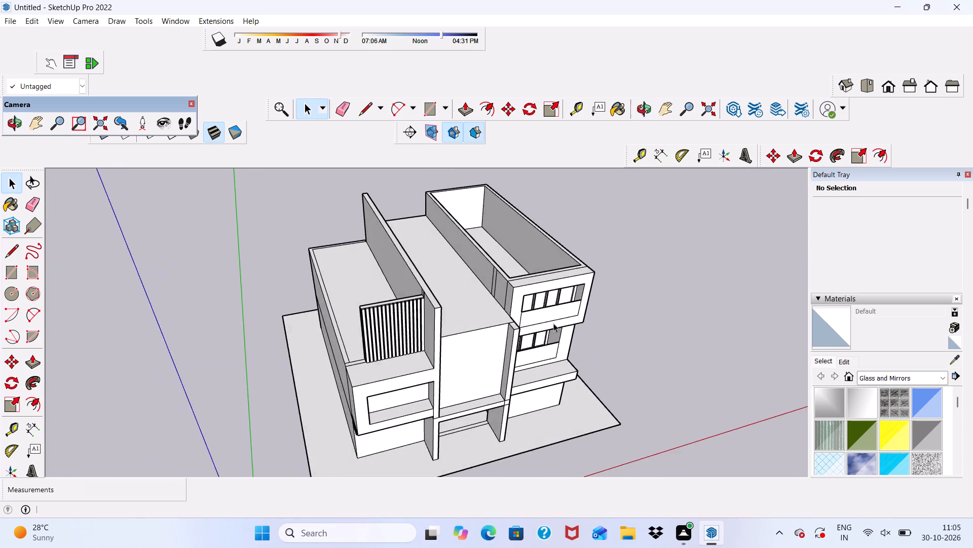
{"action": "scroll", "coordinate": [492, 270], "scroll_direction": "up", "scroll_amount": 15}
{"action": "scroll", "coordinate": [545, 305], "scroll_direction": "down", "scroll_amount": 5}
{"action": "middle_click_drag", "start_coordinate": [540, 306], "coordinate": [467, 280]}
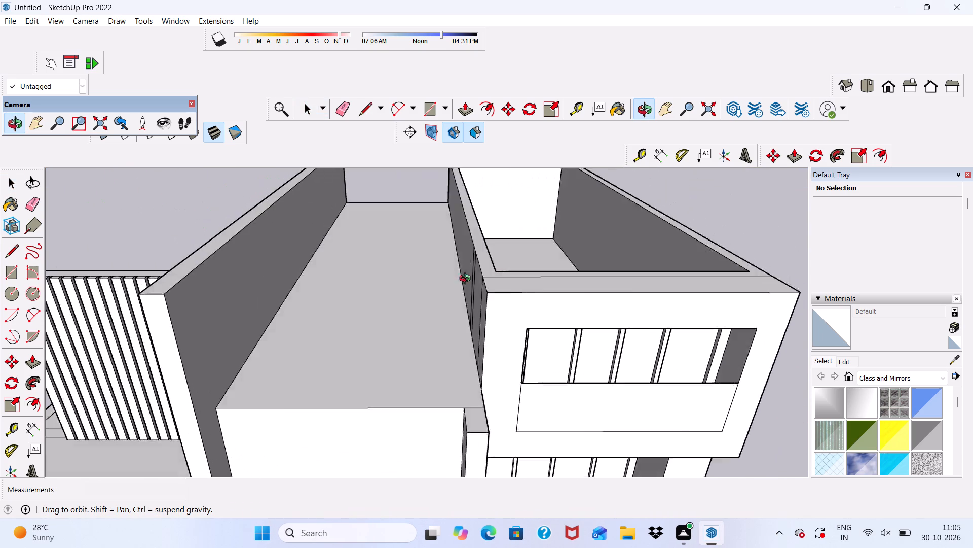
{"action": "middle_click_drag", "start_coordinate": [467, 280], "coordinate": [559, 339]}
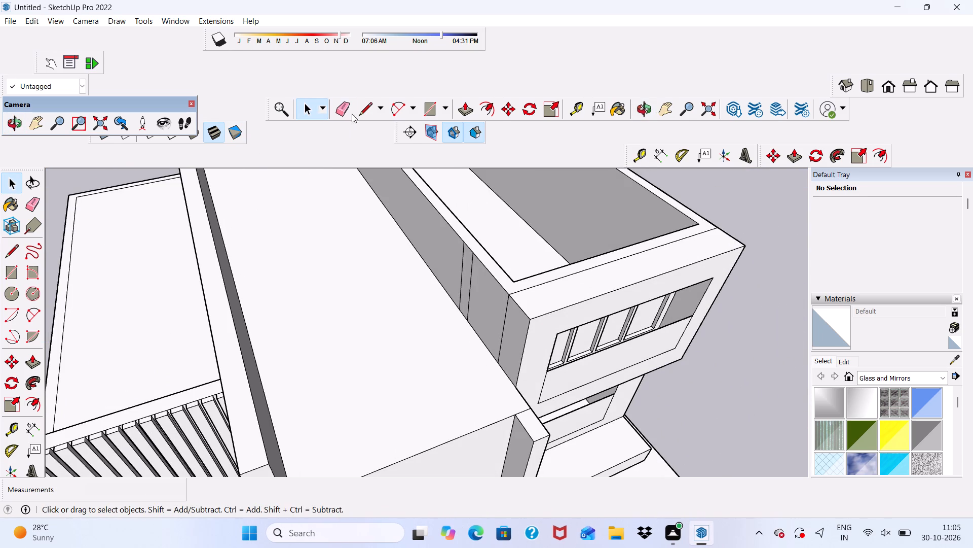
{"action": "left_click", "coordinate": [352, 109]}
{"action": "scroll", "coordinate": [472, 271], "scroll_direction": "up", "scroll_amount": 4}
{"action": "left_click_drag", "start_coordinate": [454, 242], "coordinate": [478, 270]}
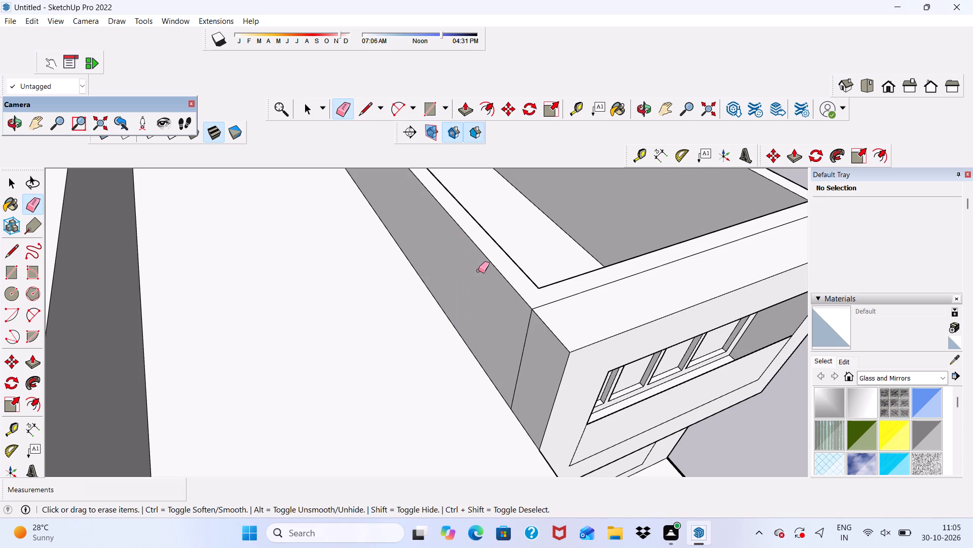
{"action": "left_click_drag", "start_coordinate": [529, 328], "coordinate": [519, 328]}
{"action": "scroll", "coordinate": [396, 331], "scroll_direction": "down", "scroll_amount": 6}
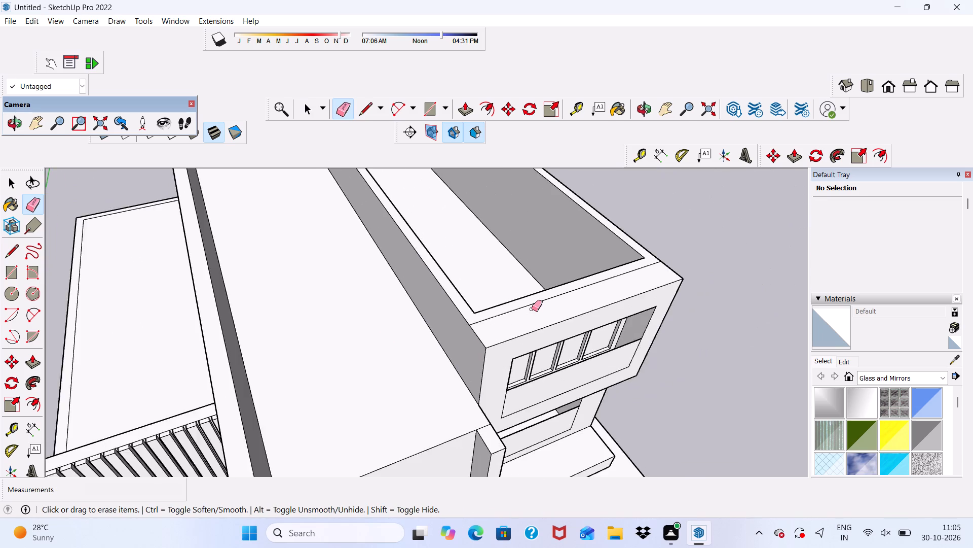
Draw a rectangle about 38' 8" by 11' across the open top of the side block, from the inner front corner to the rear inner edge.
{"action": "scroll", "coordinate": [532, 309], "scroll_direction": "down", "scroll_amount": 2}
{"action": "middle_click_drag", "start_coordinate": [536, 339], "coordinate": [198, 151]}
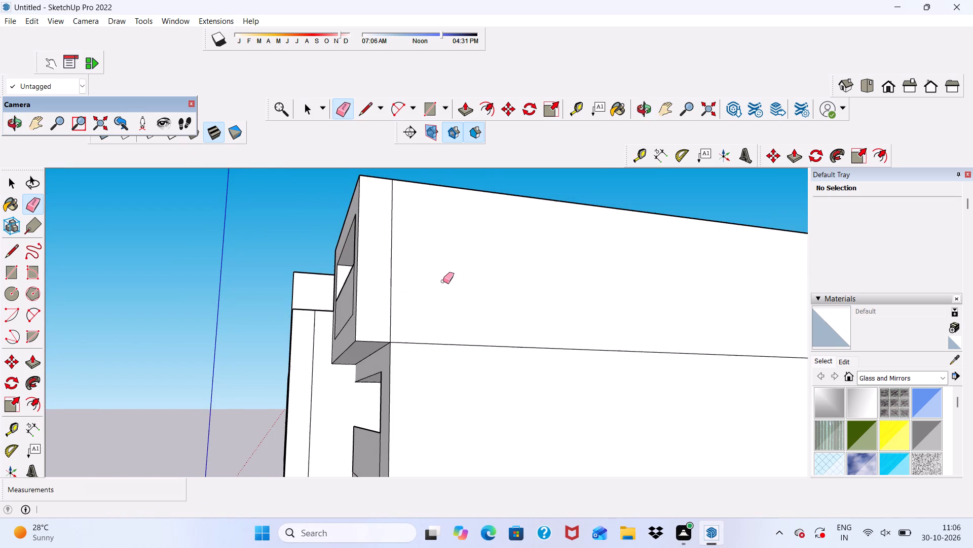
{"action": "scroll", "coordinate": [399, 291], "scroll_direction": "down", "scroll_amount": 5}
{"action": "middle_click_drag", "start_coordinate": [426, 290], "coordinate": [453, 423]}
{"action": "left_click", "coordinate": [429, 102]}
{"action": "scroll", "coordinate": [430, 354], "scroll_direction": "up", "scroll_amount": 3}
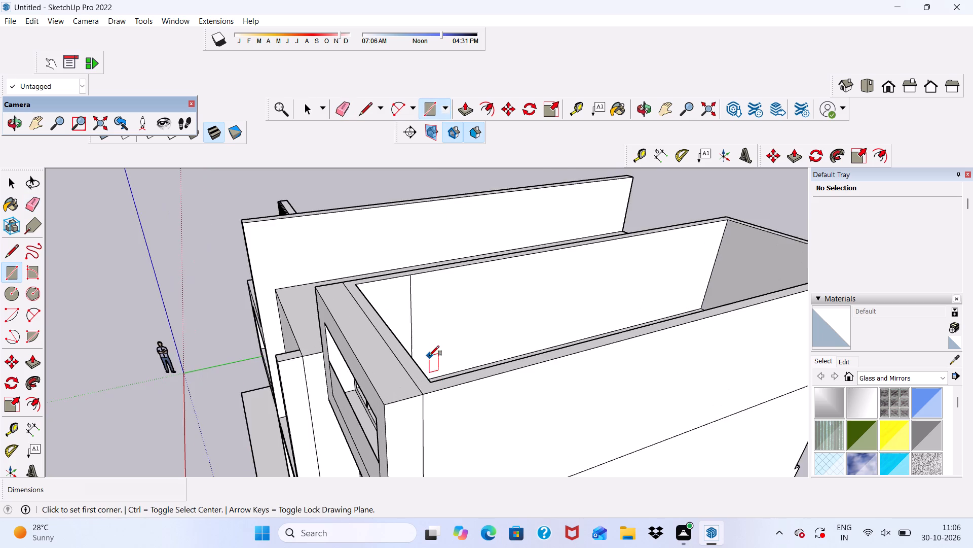
{"action": "scroll", "coordinate": [429, 356], "scroll_direction": "up", "scroll_amount": 4}
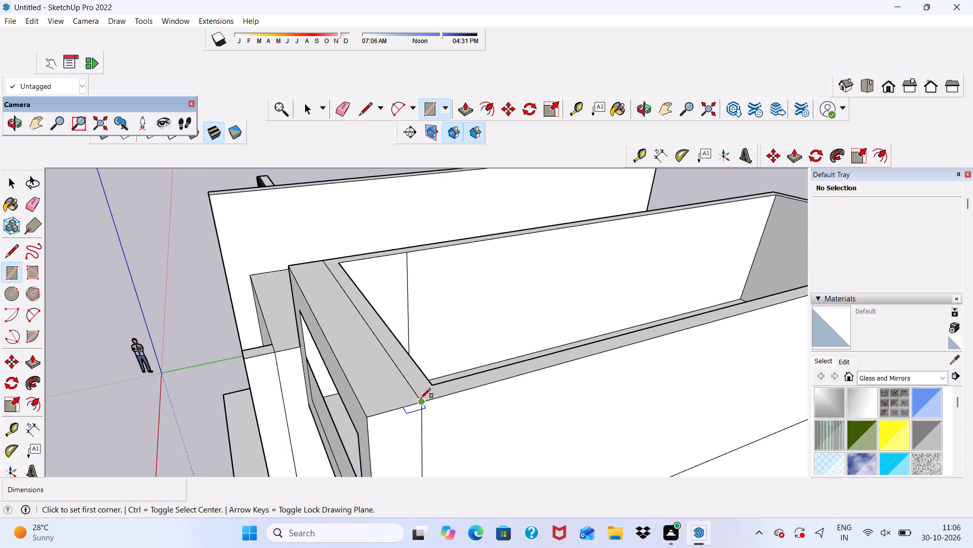
{"action": "left_click", "coordinate": [432, 385]}
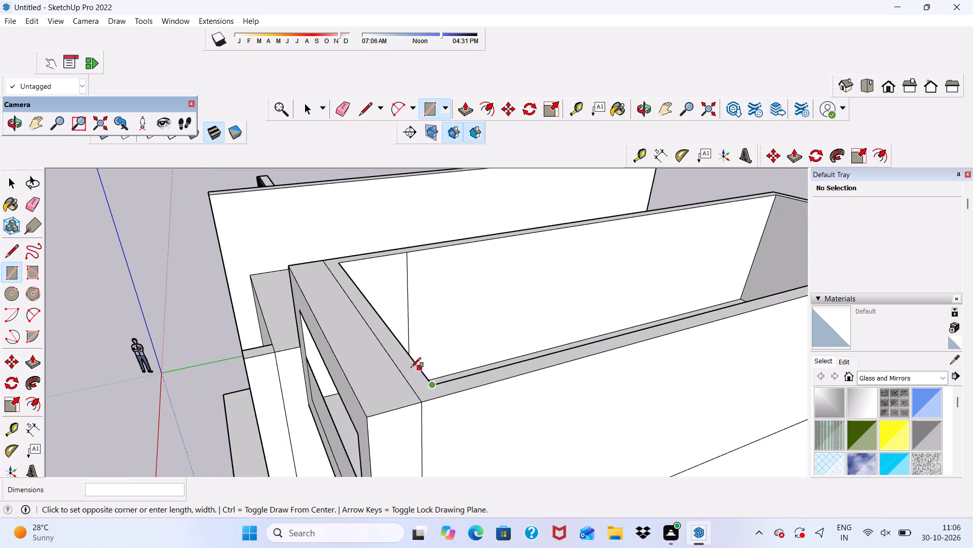
{"action": "scroll", "coordinate": [409, 367], "scroll_direction": "down", "scroll_amount": 11}
{"action": "scroll", "coordinate": [618, 296], "scroll_direction": "up", "scroll_amount": 3}
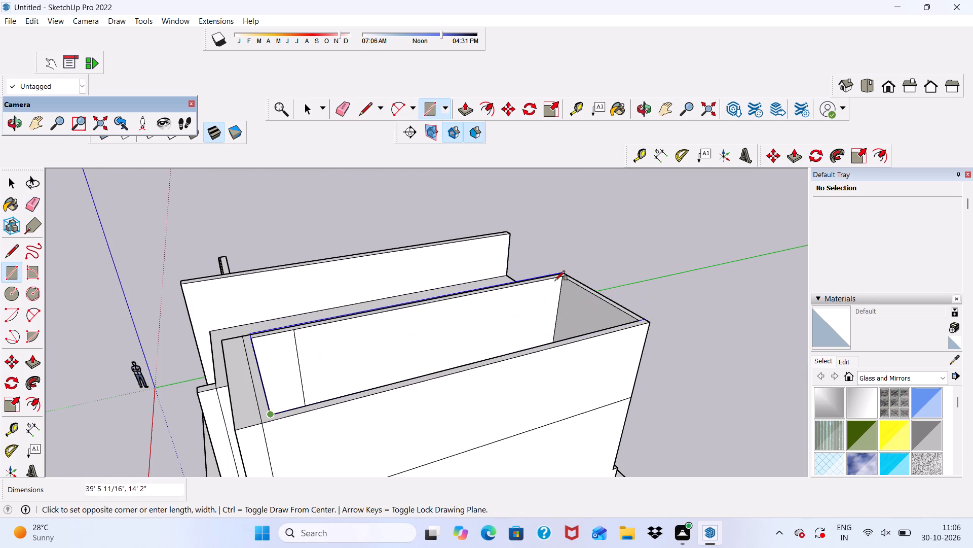
{"action": "scroll", "coordinate": [555, 284], "scroll_direction": "up", "scroll_amount": 4}
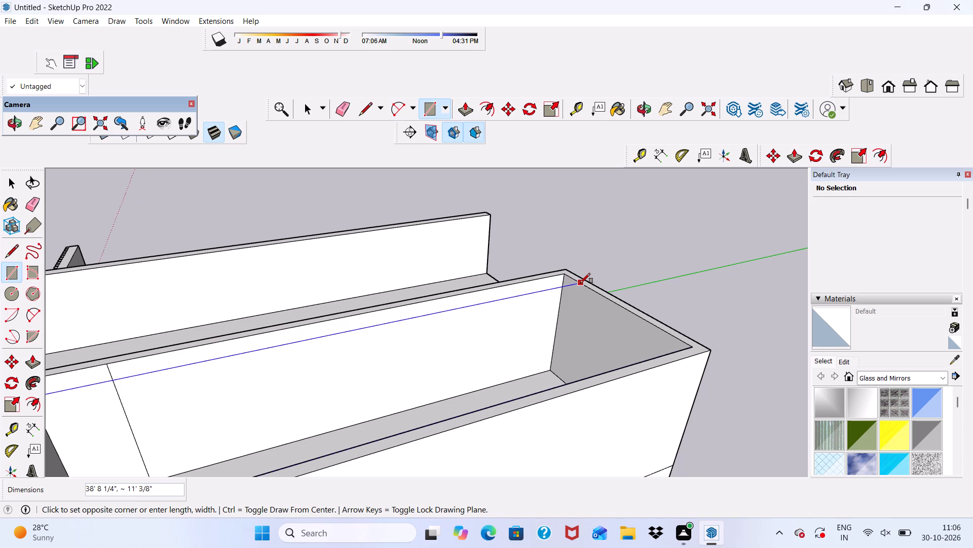
{"action": "left_click", "coordinate": [580, 283]}
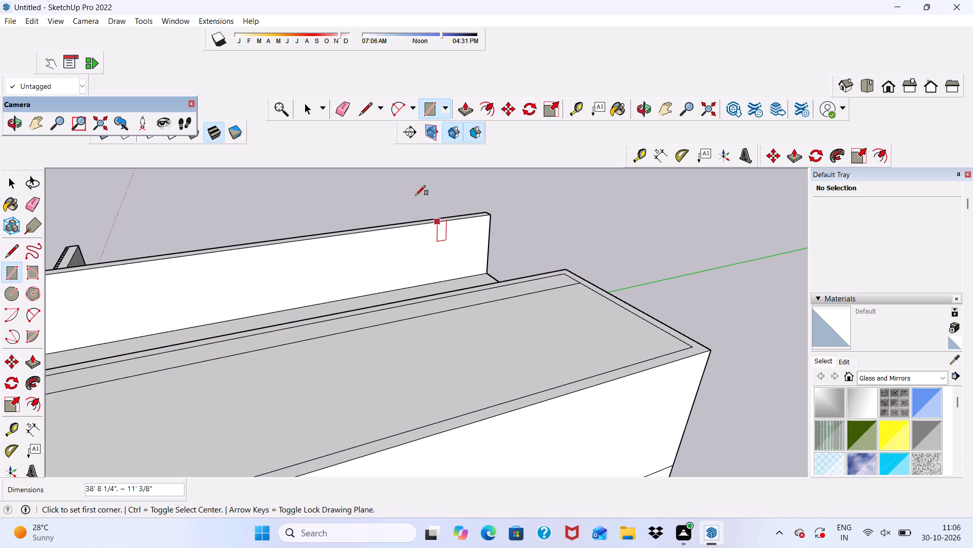
Erase the extra lengthwise line running across the side block's new top face beside the inner parapet edge.
{"action": "left_click", "coordinate": [340, 110]}
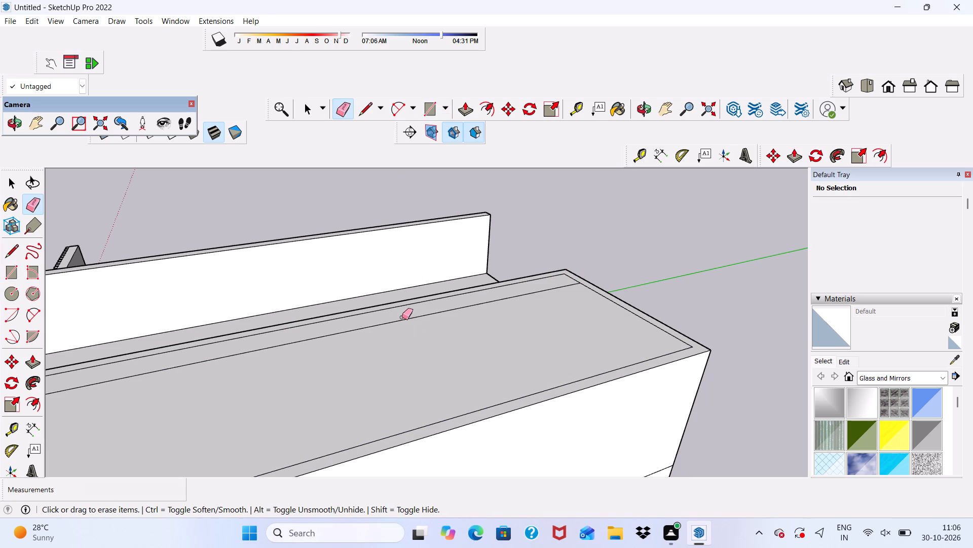
{"action": "left_click_drag", "start_coordinate": [402, 317], "coordinate": [404, 322]}
{"action": "scroll", "coordinate": [613, 290], "scroll_direction": "up", "scroll_amount": 3}
{"action": "scroll", "coordinate": [606, 275], "scroll_direction": "down", "scroll_amount": 10}
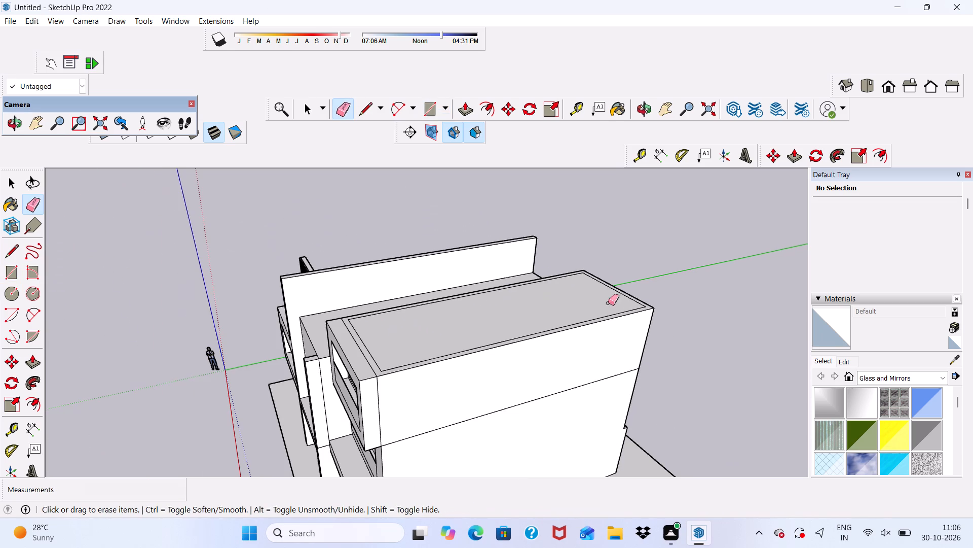
Push/Pull the narrow border face on the roof of the tallest block up by 5' to form a parapet.
{"action": "middle_click_drag", "start_coordinate": [403, 338], "coordinate": [579, 230]}
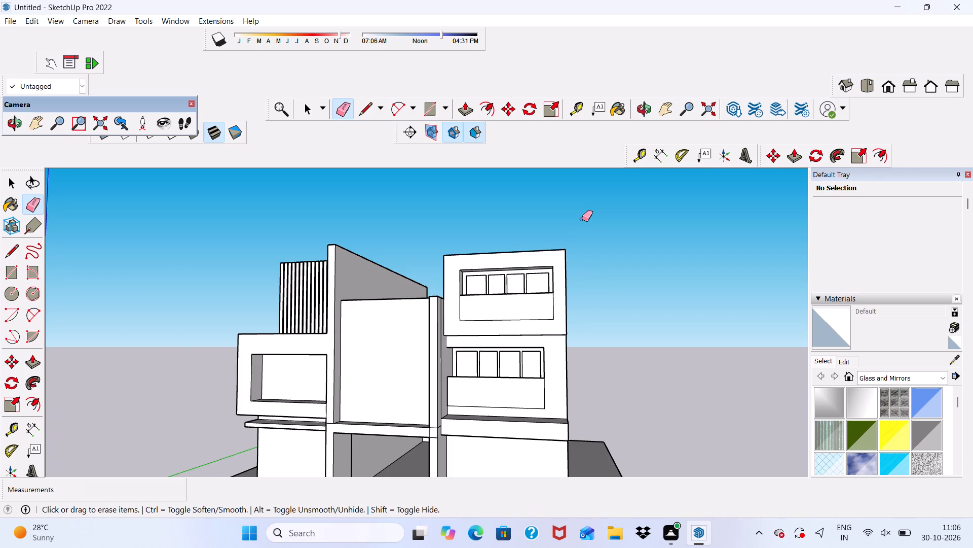
{"action": "scroll", "coordinate": [582, 219], "scroll_direction": "up", "scroll_amount": 3}
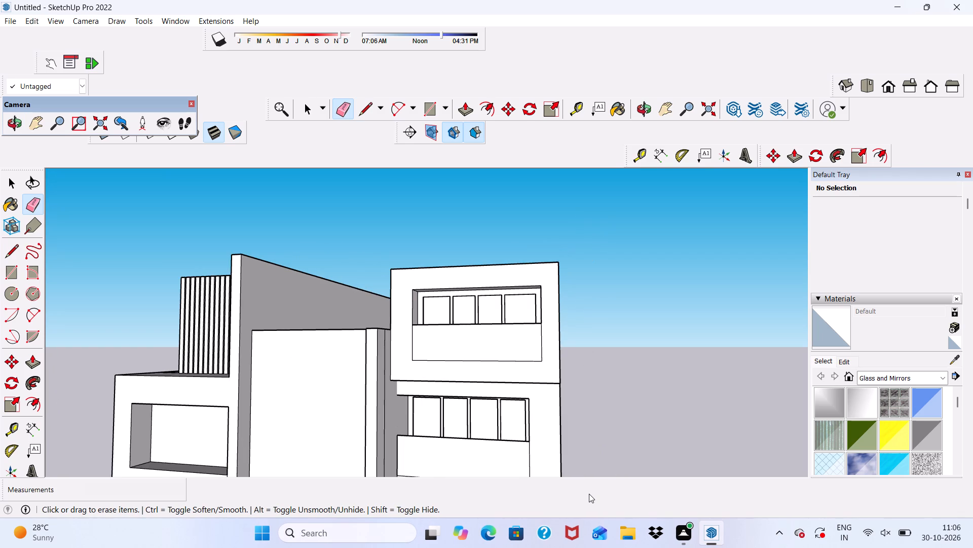
{"action": "key", "text": "space"}
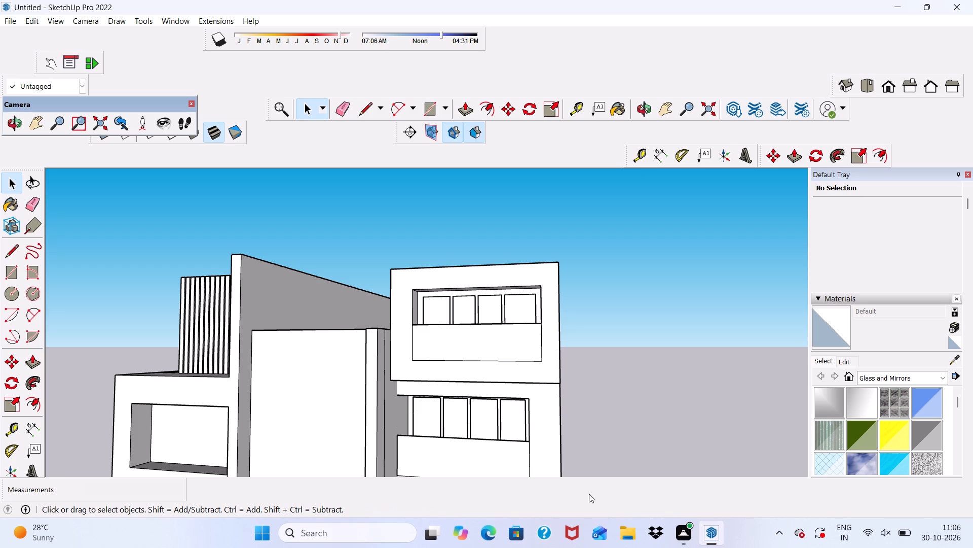
{"action": "scroll", "coordinate": [589, 494], "scroll_direction": "up", "scroll_amount": 3}
{"action": "scroll", "coordinate": [440, 497], "scroll_direction": "down", "scroll_amount": 1}
{"action": "scroll", "coordinate": [512, 346], "scroll_direction": "up", "scroll_amount": 6}
{"action": "scroll", "coordinate": [510, 351], "scroll_direction": "down", "scroll_amount": 6}
{"action": "middle_click_drag", "start_coordinate": [512, 377], "coordinate": [524, 452]}
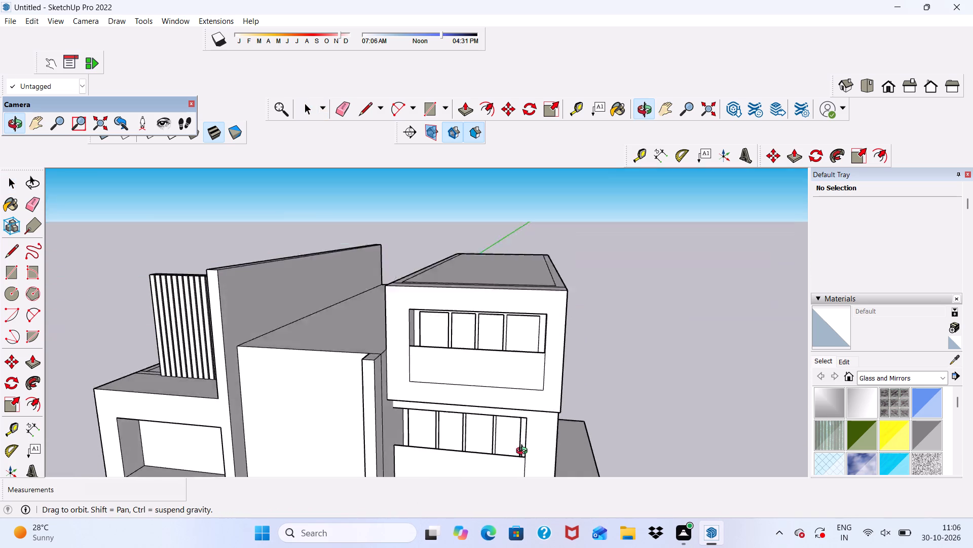
{"action": "middle_click_drag", "start_coordinate": [524, 452], "coordinate": [524, 482]}
{"action": "scroll", "coordinate": [449, 318], "scroll_direction": "up", "scroll_amount": 17}
{"action": "left_click", "coordinate": [456, 280]}
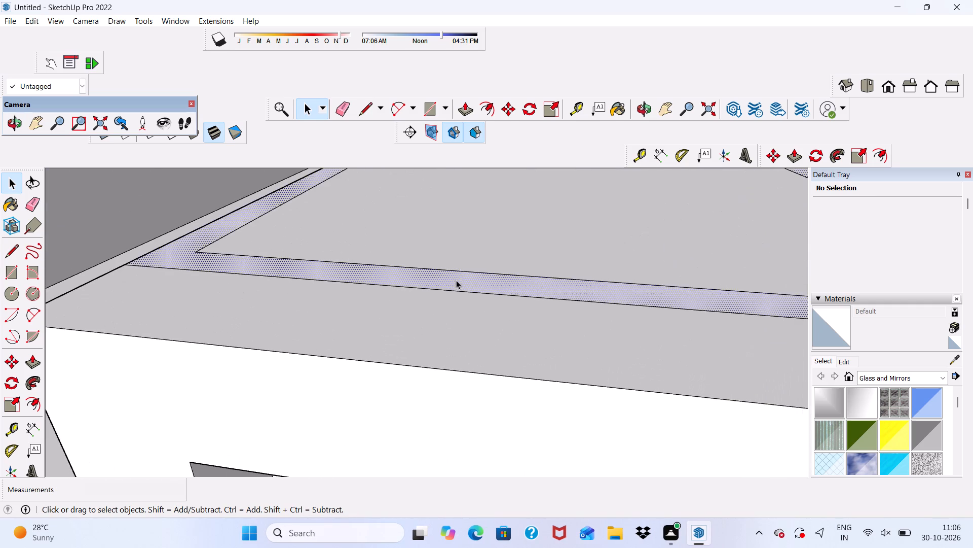
{"action": "scroll", "coordinate": [418, 295], "scroll_direction": "down", "scroll_amount": 10}
{"action": "scroll", "coordinate": [425, 367], "scroll_direction": "down", "scroll_amount": 4}
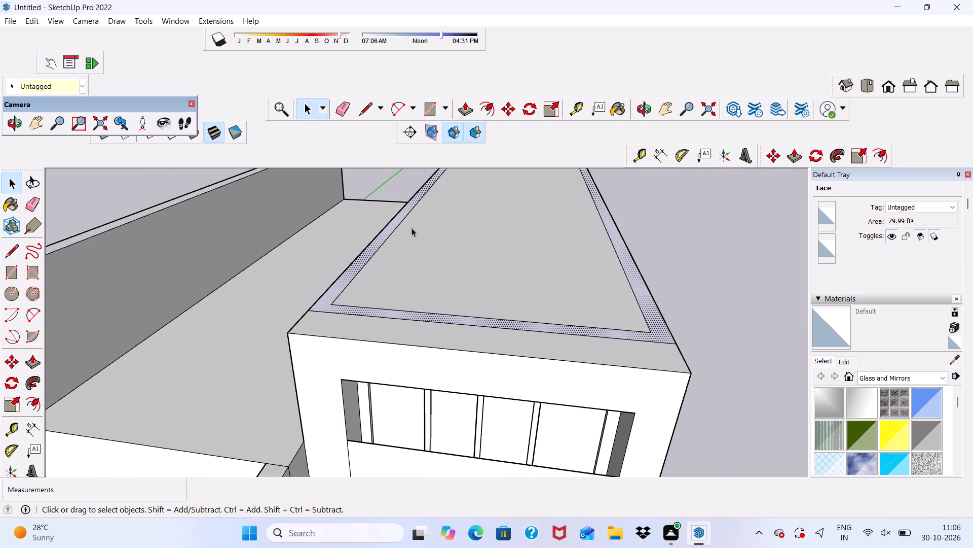
{"action": "left_click", "coordinate": [459, 105]}
{"action": "scroll", "coordinate": [426, 308], "scroll_direction": "up", "scroll_amount": 2}
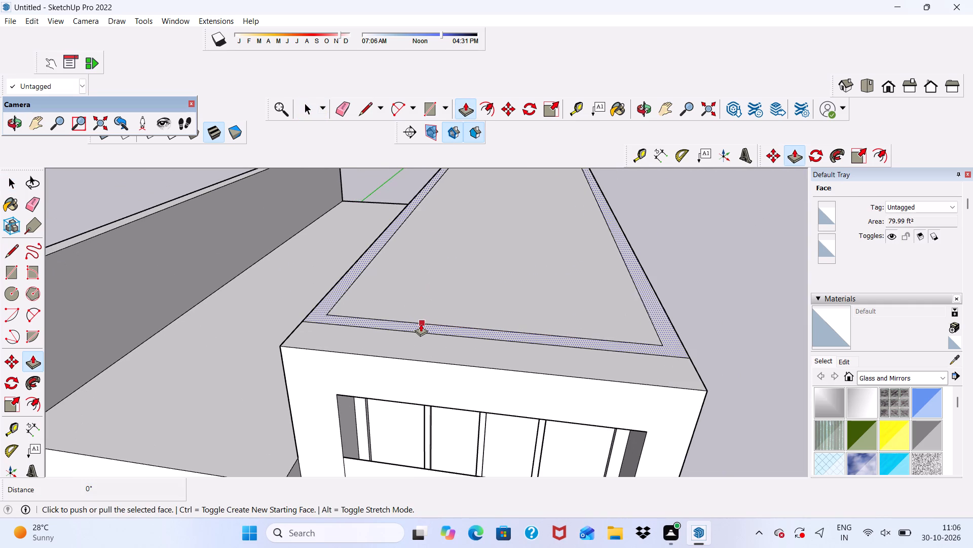
{"action": "left_click", "coordinate": [417, 323]}
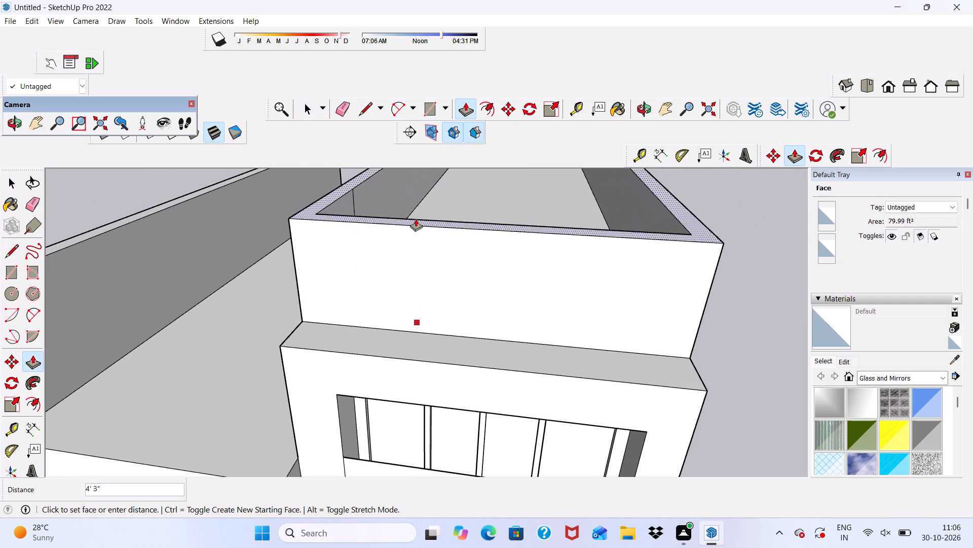
{"action": "scroll", "coordinate": [416, 219], "scroll_direction": "down", "scroll_amount": 4}
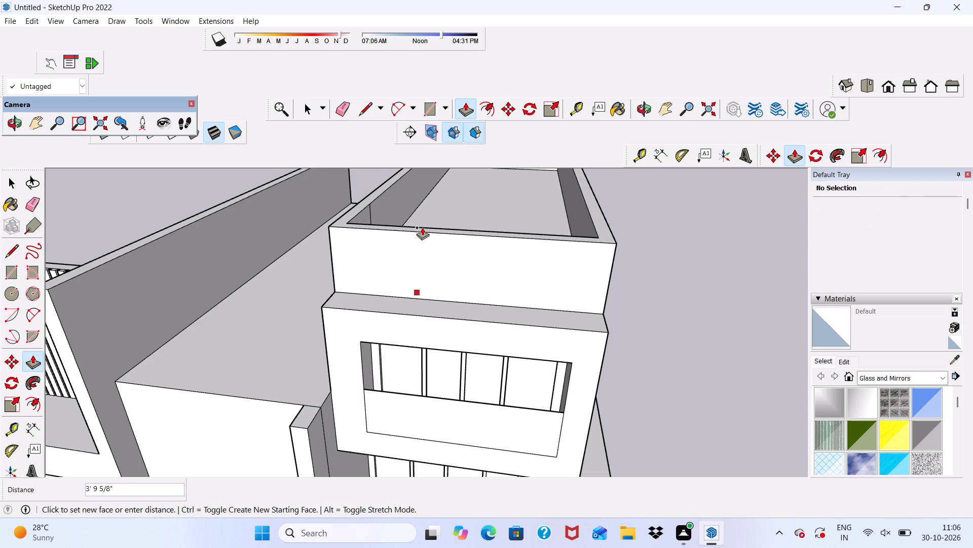
{"action": "type", "text": "5'"}
{"action": "key", "text": "Return"}
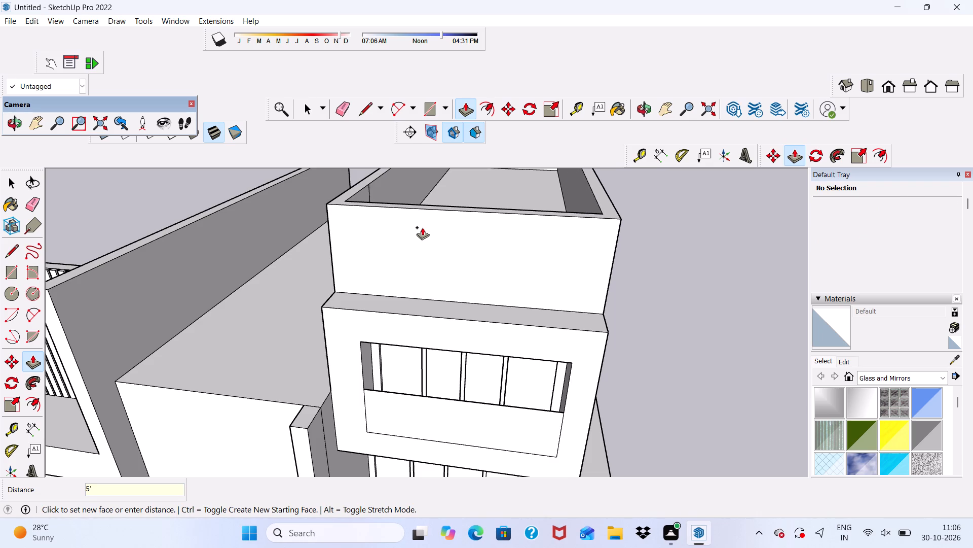
Erase the stray vertical line on the inner face of the new parapet, near its front corner.
{"action": "scroll", "coordinate": [437, 250], "scroll_direction": "down", "scroll_amount": 4}
{"action": "scroll", "coordinate": [481, 342], "scroll_direction": "down", "scroll_amount": 4}
{"action": "scroll", "coordinate": [489, 224], "scroll_direction": "up", "scroll_amount": 3}
{"action": "scroll", "coordinate": [437, 271], "scroll_direction": "down", "scroll_amount": 3}
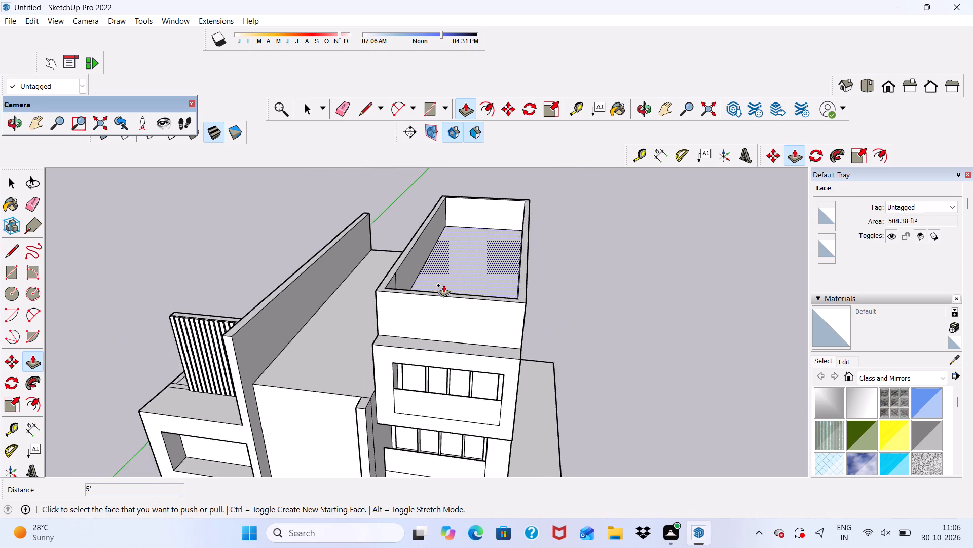
{"action": "middle_click_drag", "start_coordinate": [443, 285], "coordinate": [109, 428]}
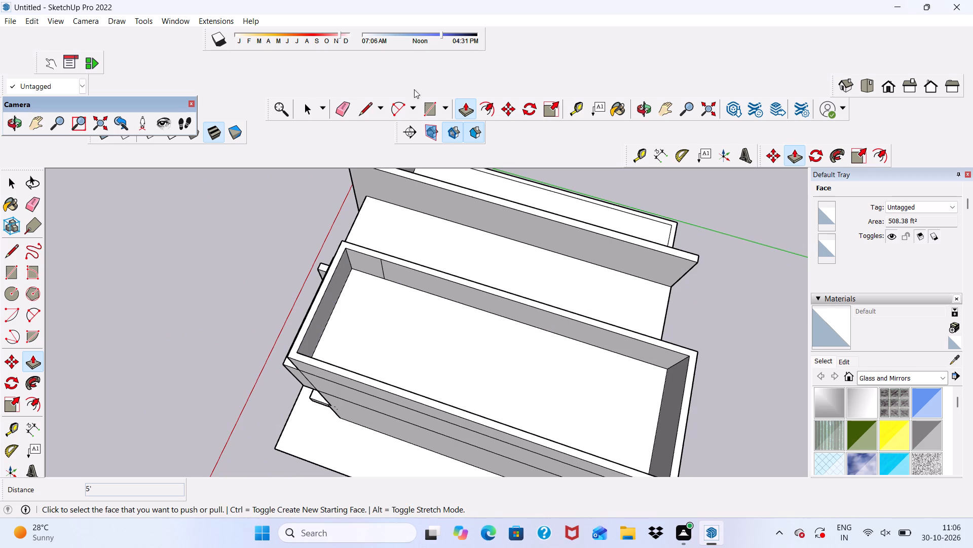
{"action": "left_click", "coordinate": [344, 104]}
{"action": "scroll", "coordinate": [375, 266], "scroll_direction": "up", "scroll_amount": 6}
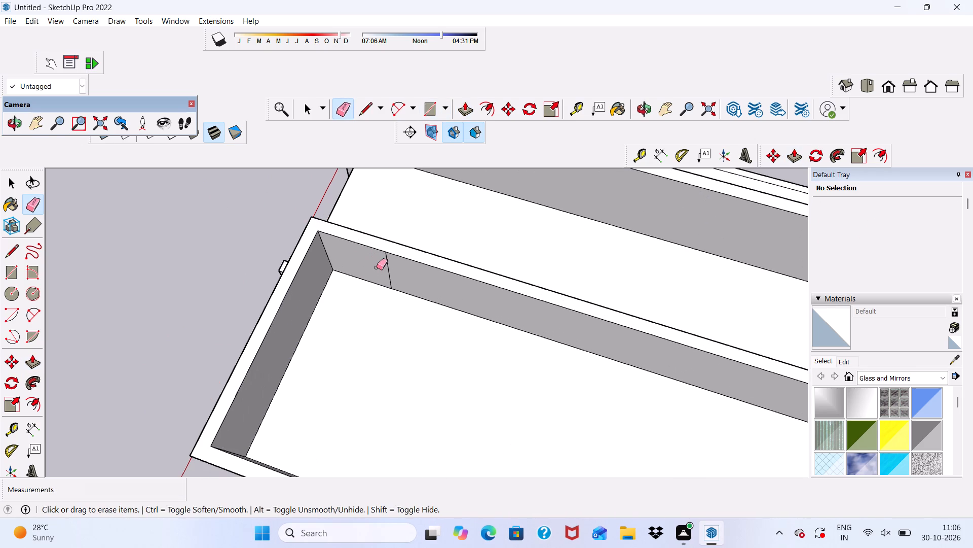
{"action": "left_click_drag", "start_coordinate": [377, 267], "coordinate": [392, 282]}
Push/Pull the roof floor inside the parapet up 5' until it is flush with the parapet top.
{"action": "scroll", "coordinate": [382, 286], "scroll_direction": "down", "scroll_amount": 4}
{"action": "middle_click_drag", "start_coordinate": [336, 377], "coordinate": [245, 264]}
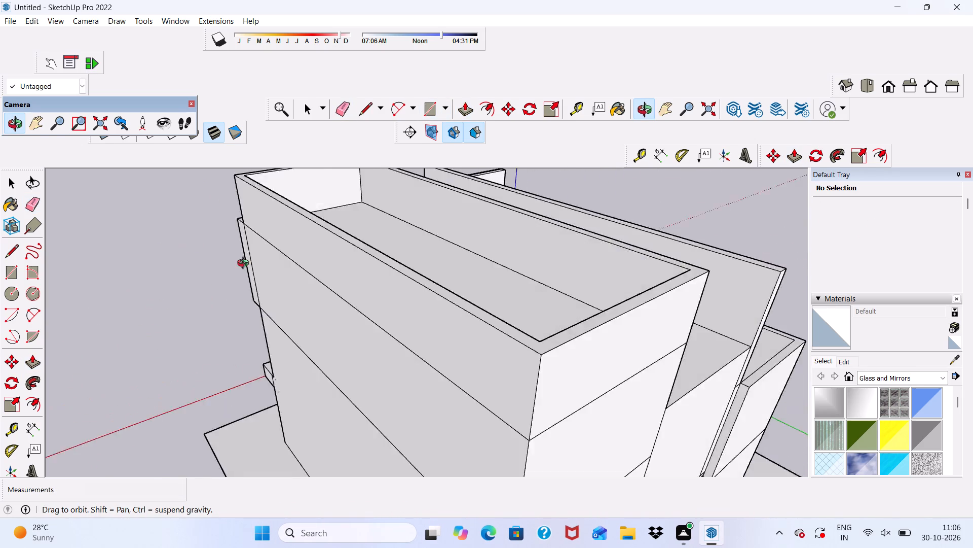
{"action": "middle_click_drag", "start_coordinate": [245, 264], "coordinate": [298, 339]}
{"action": "left_click", "coordinate": [473, 102]}
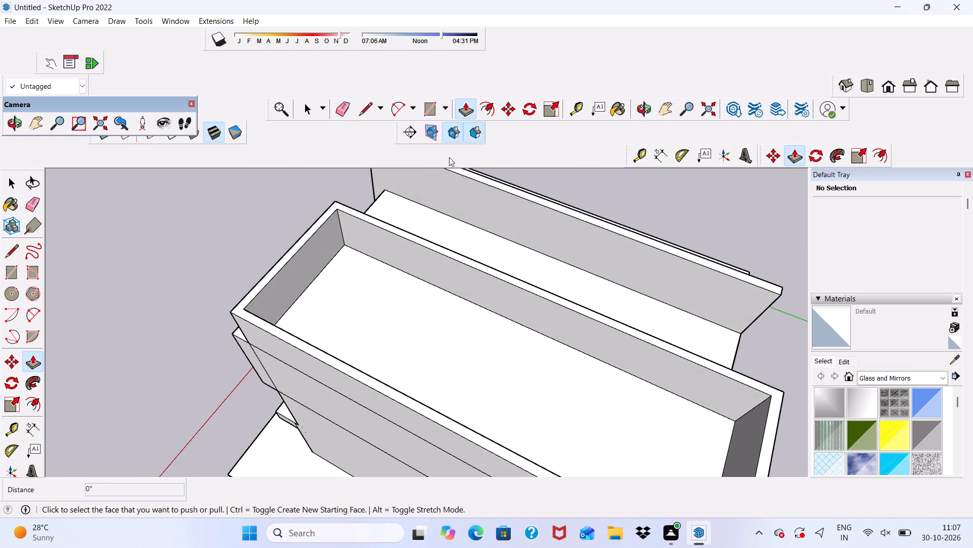
{"action": "left_click", "coordinate": [380, 310]}
{"action": "left_click", "coordinate": [260, 327]}
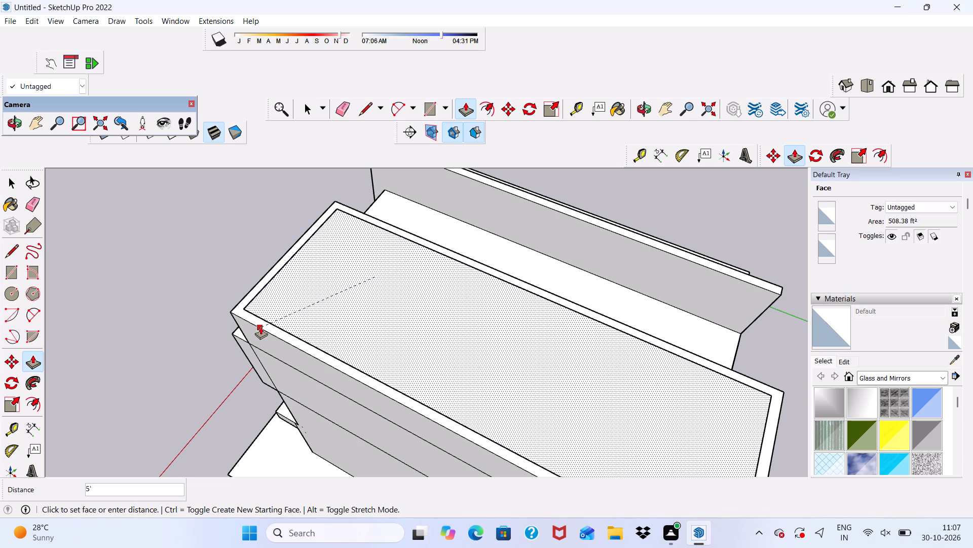
Erase all four edges of the inner outline on the raised roof top to leave a single plain face.
{"action": "scroll", "coordinate": [270, 273], "scroll_direction": "down", "scroll_amount": 4}
{"action": "scroll", "coordinate": [272, 325], "scroll_direction": "down", "scroll_amount": 4}
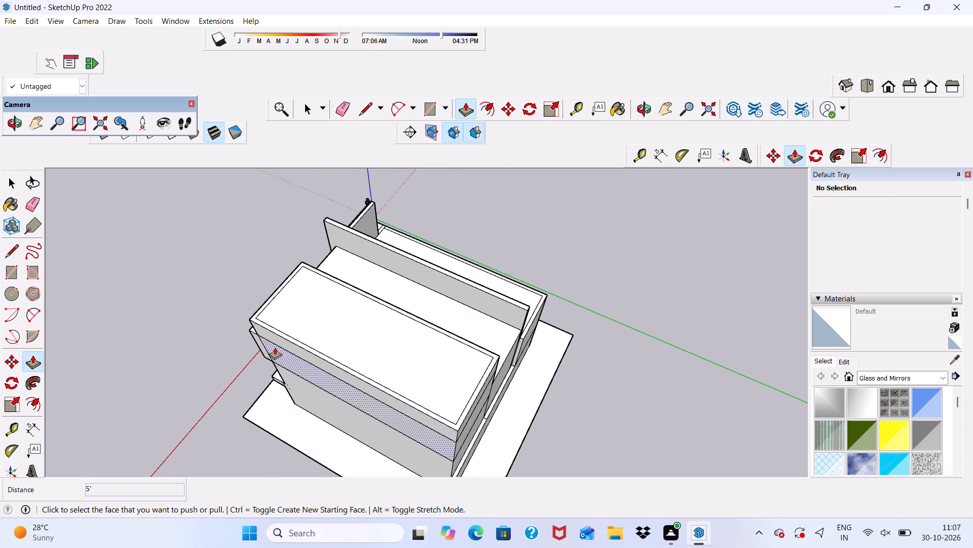
{"action": "middle_click_drag", "start_coordinate": [275, 347], "coordinate": [646, 221]}
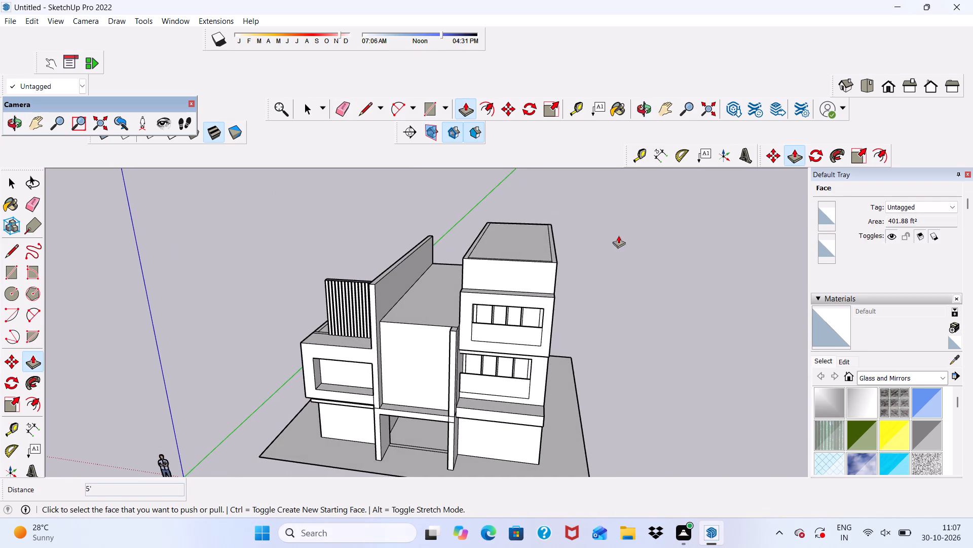
{"action": "scroll", "coordinate": [497, 278], "scroll_direction": "up", "scroll_amount": 8}
{"action": "scroll", "coordinate": [468, 233], "scroll_direction": "up", "scroll_amount": 5}
{"action": "scroll", "coordinate": [468, 233], "scroll_direction": "down", "scroll_amount": 1}
{"action": "middle_click_drag", "start_coordinate": [468, 233], "coordinate": [474, 303]}
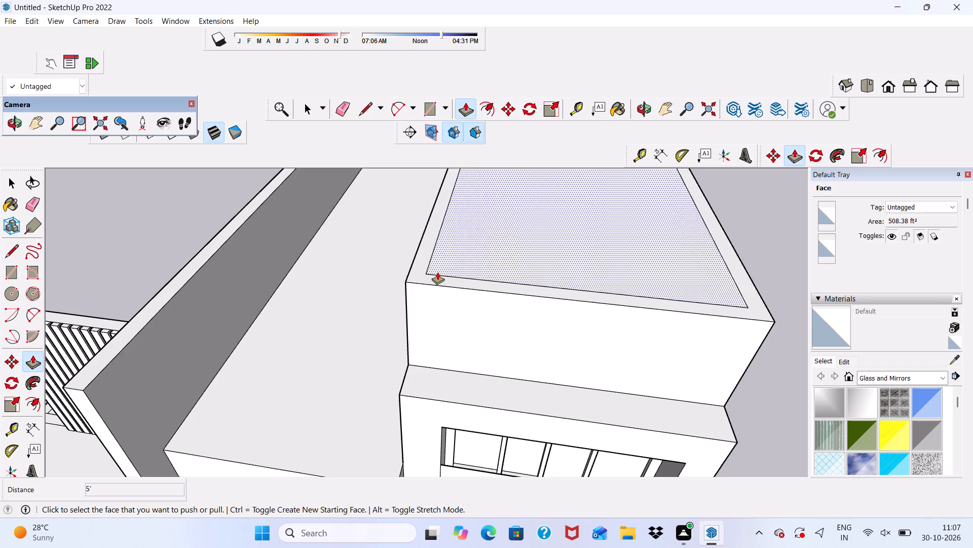
{"action": "scroll", "coordinate": [437, 272], "scroll_direction": "down", "scroll_amount": 1}
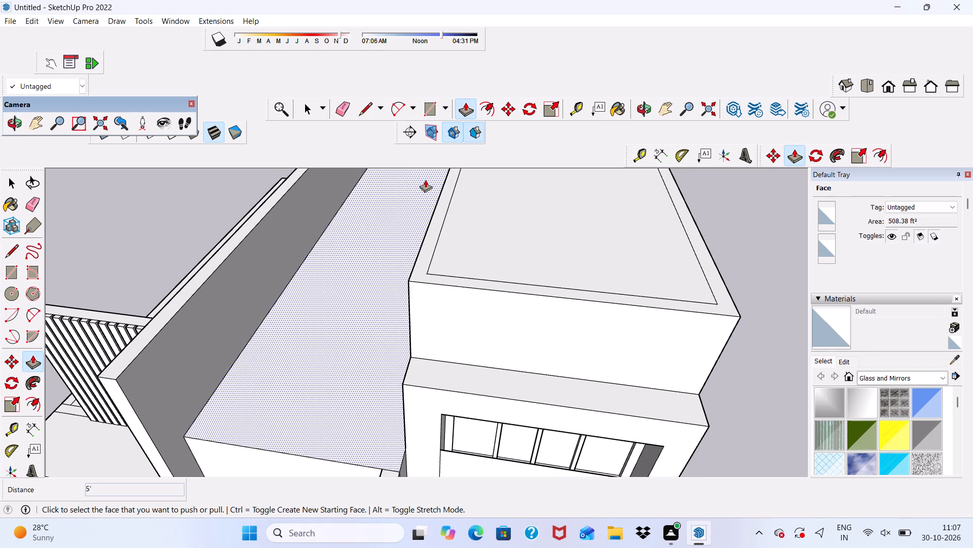
{"action": "left_click", "coordinate": [348, 109]}
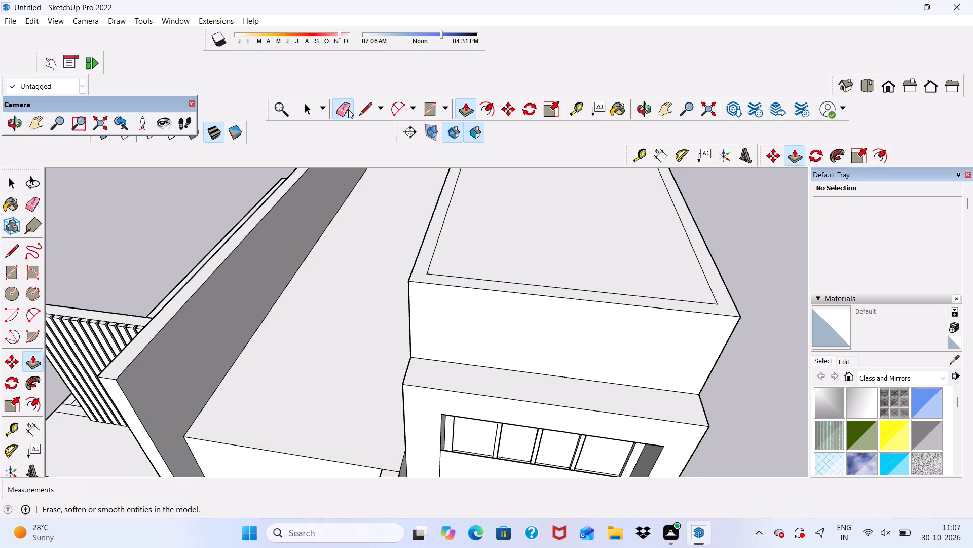
{"action": "scroll", "coordinate": [436, 263], "scroll_direction": "up", "scroll_amount": 2}
{"action": "left_click_drag", "start_coordinate": [430, 253], "coordinate": [434, 276]}
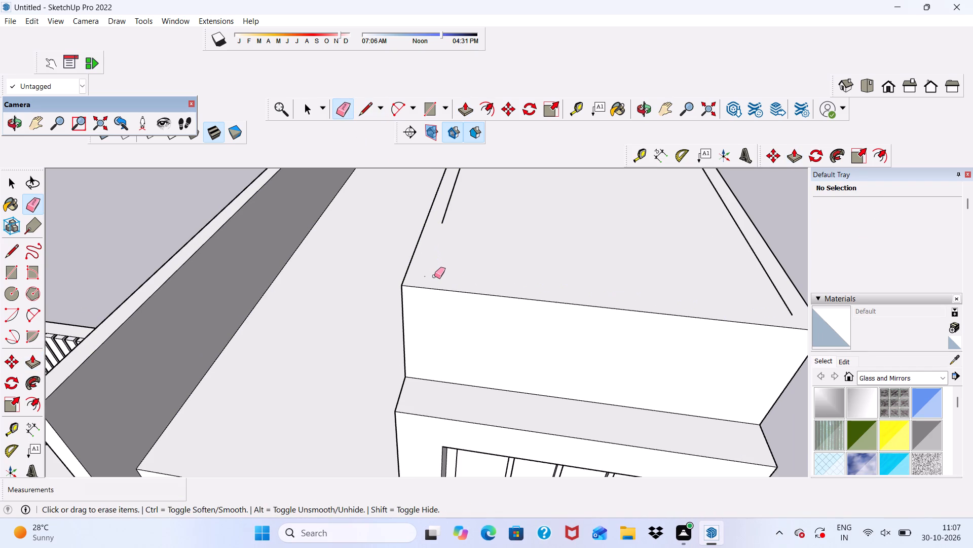
{"action": "left_click_drag", "start_coordinate": [423, 276], "coordinate": [428, 278]}
{"action": "scroll", "coordinate": [424, 276], "scroll_direction": "down", "scroll_amount": 3}
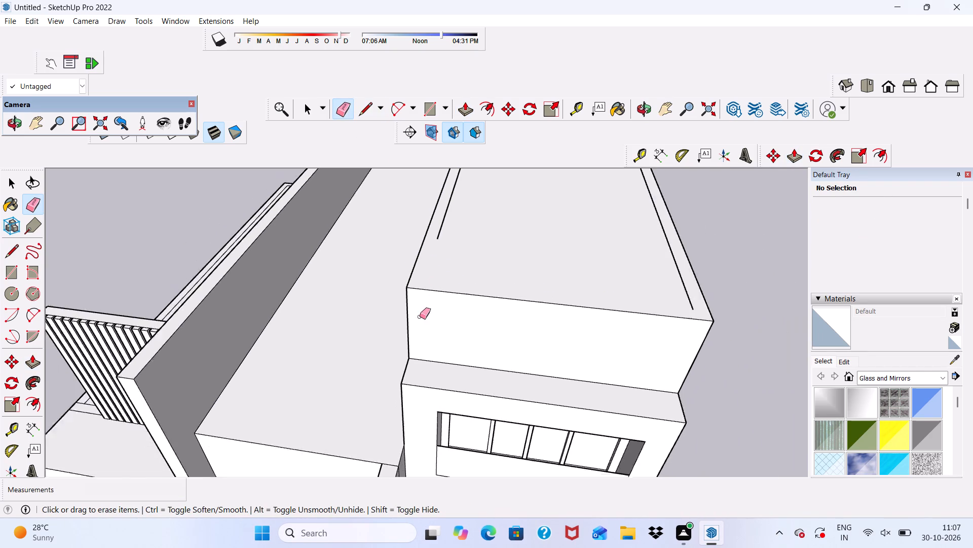
{"action": "scroll", "coordinate": [420, 317], "scroll_direction": "down", "scroll_amount": 2}
{"action": "scroll", "coordinate": [439, 334], "scroll_direction": "up", "scroll_amount": 1}
{"action": "scroll", "coordinate": [394, 315], "scroll_direction": "down", "scroll_amount": 5}
{"action": "scroll", "coordinate": [548, 257], "scroll_direction": "up", "scroll_amount": 8}
{"action": "left_click_drag", "start_coordinate": [509, 297], "coordinate": [515, 307]}
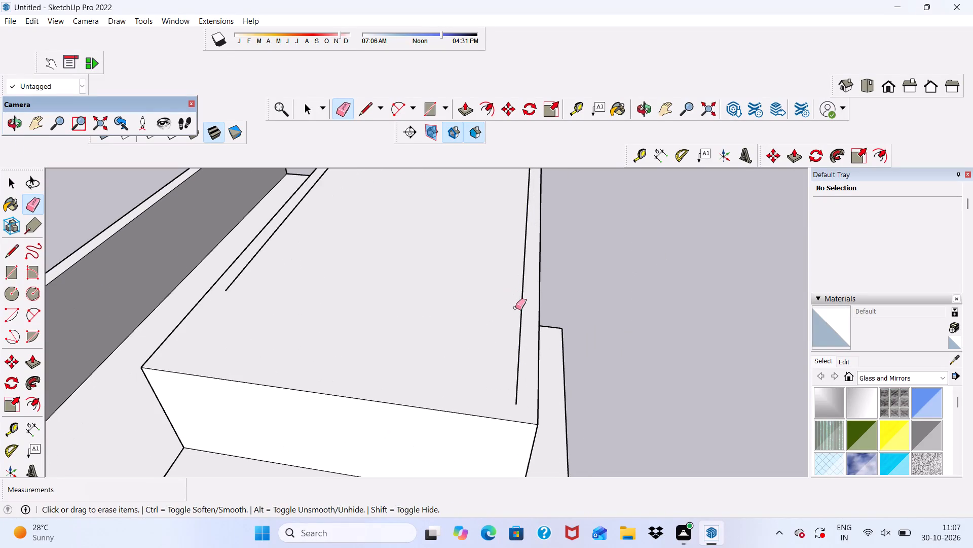
{"action": "left_click_drag", "start_coordinate": [515, 307], "coordinate": [523, 323]}
{"action": "left_click", "coordinate": [288, 220]}
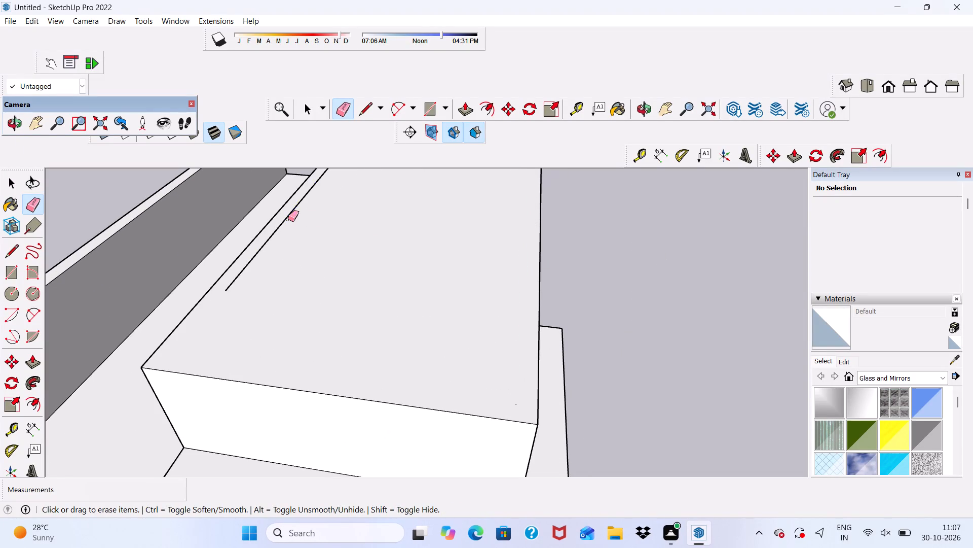
{"action": "scroll", "coordinate": [293, 266], "scroll_direction": "down", "scroll_amount": 4}
{"action": "scroll", "coordinate": [310, 326], "scroll_direction": "down", "scroll_amount": 5}
{"action": "scroll", "coordinate": [372, 201], "scroll_direction": "up", "scroll_amount": 4}
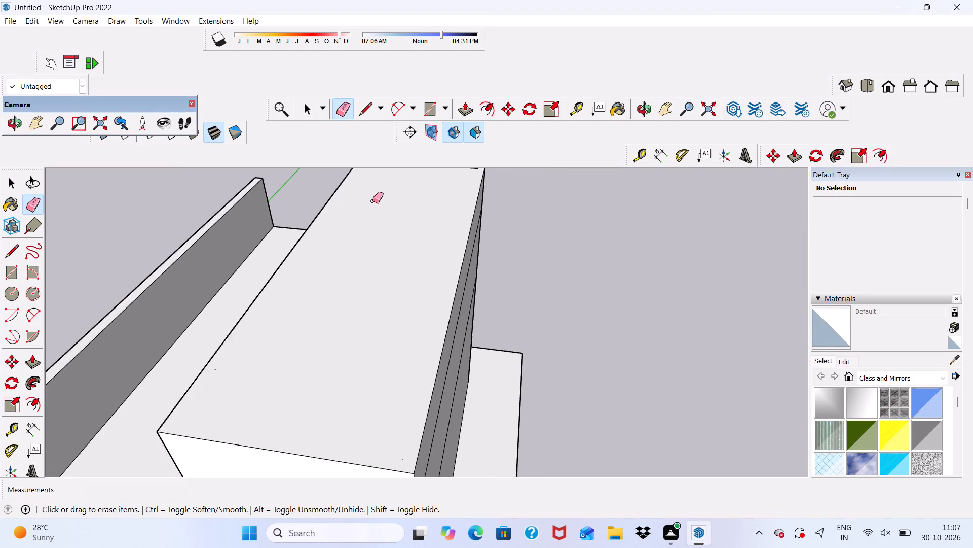
{"action": "scroll", "coordinate": [370, 225], "scroll_direction": "down", "scroll_amount": 5}
{"action": "scroll", "coordinate": [420, 191], "scroll_direction": "up", "scroll_amount": 13}
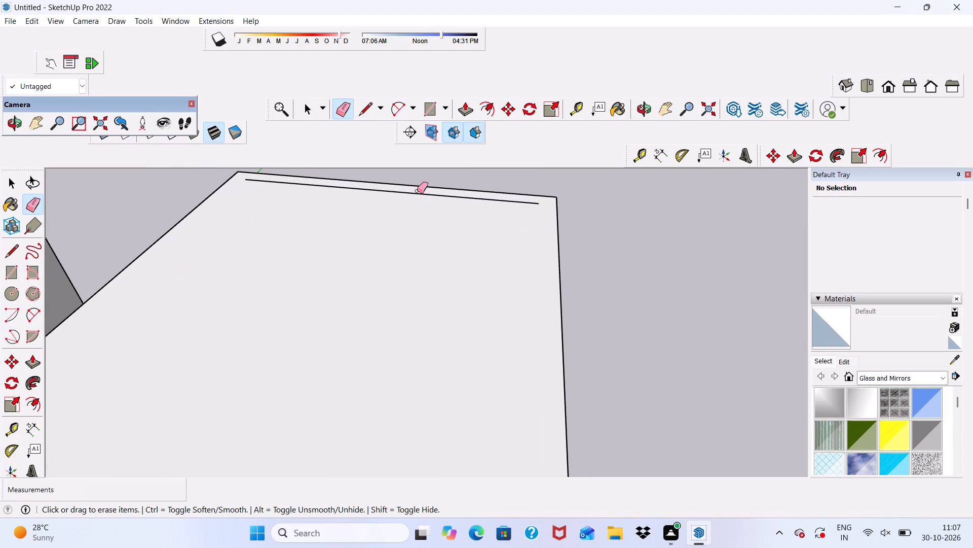
{"action": "left_click", "coordinate": [417, 193]}
{"action": "scroll", "coordinate": [416, 198], "scroll_direction": "down", "scroll_amount": 15}
Draw a full-width rectangle about 10" high along the top of the raised block's front face.
{"action": "middle_click_drag", "start_coordinate": [417, 299], "coordinate": [433, 212]}
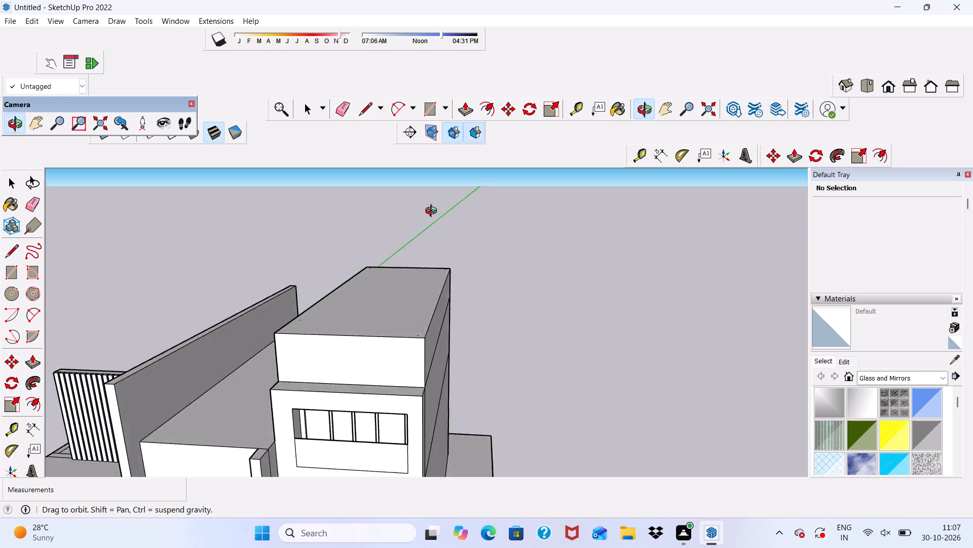
{"action": "middle_click_drag", "start_coordinate": [433, 212], "coordinate": [448, 182]}
{"action": "left_click", "coordinate": [437, 109]}
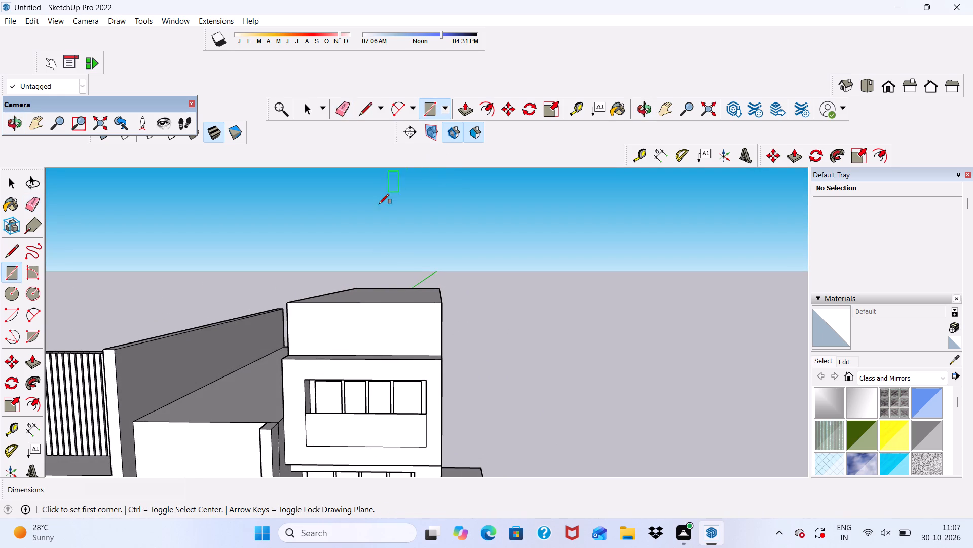
{"action": "scroll", "coordinate": [373, 220], "scroll_direction": "down", "scroll_amount": 4}
{"action": "scroll", "coordinate": [292, 261], "scroll_direction": "up", "scroll_amount": 5}
{"action": "scroll", "coordinate": [330, 312], "scroll_direction": "up", "scroll_amount": 6}
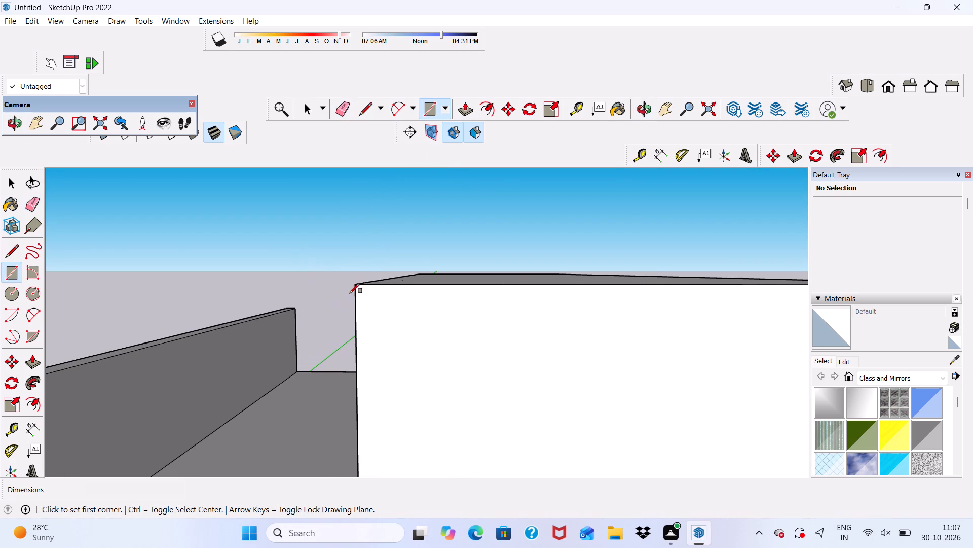
{"action": "left_click", "coordinate": [356, 288]}
{"action": "scroll", "coordinate": [372, 332], "scroll_direction": "down", "scroll_amount": 8}
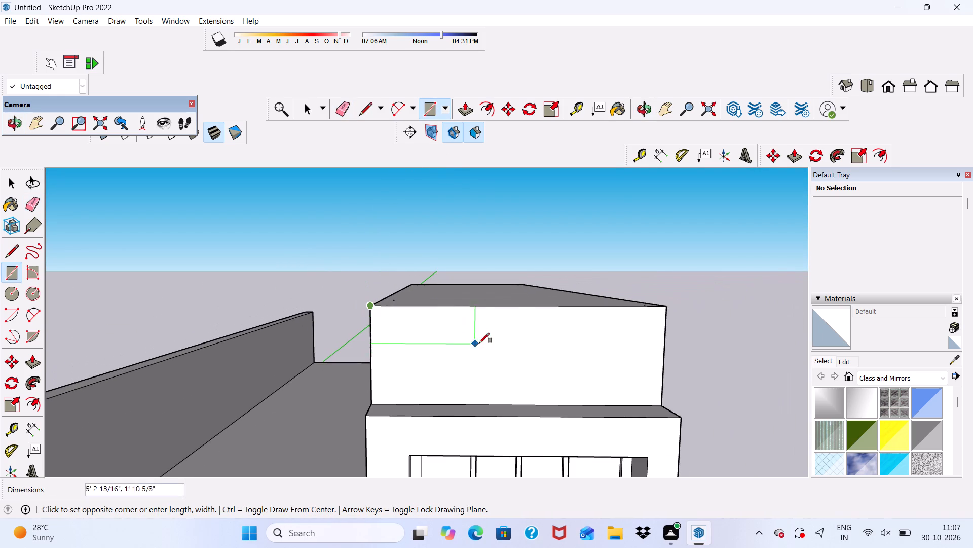
{"action": "scroll", "coordinate": [671, 329], "scroll_direction": "up", "scroll_amount": 3}
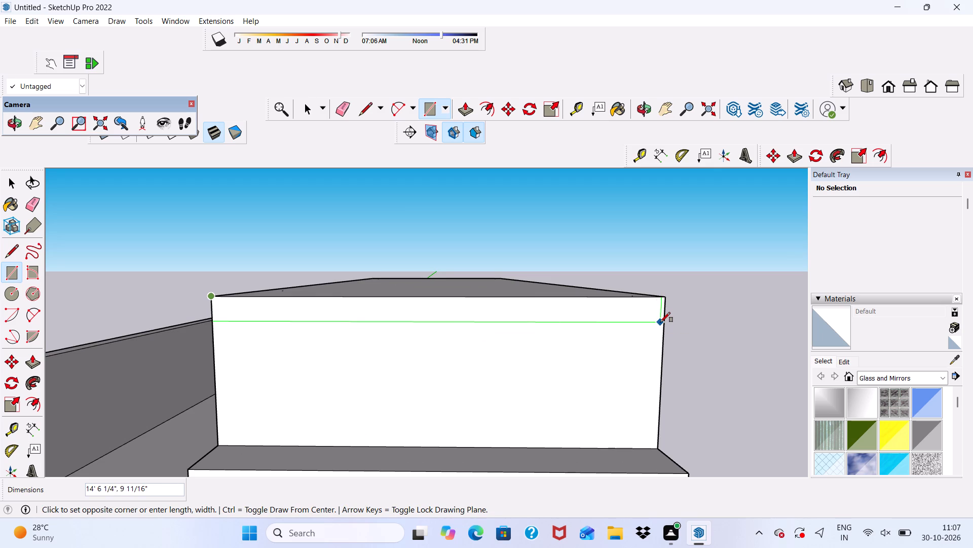
{"action": "left_click", "coordinate": [662, 322]}
Draw a full-length rectangle, about 40' 2" by 10", along the top of the raised block's outer long side face.
{"action": "scroll", "coordinate": [659, 296], "scroll_direction": "down", "scroll_amount": 5}
{"action": "middle_click_drag", "start_coordinate": [658, 316], "coordinate": [657, 323]}
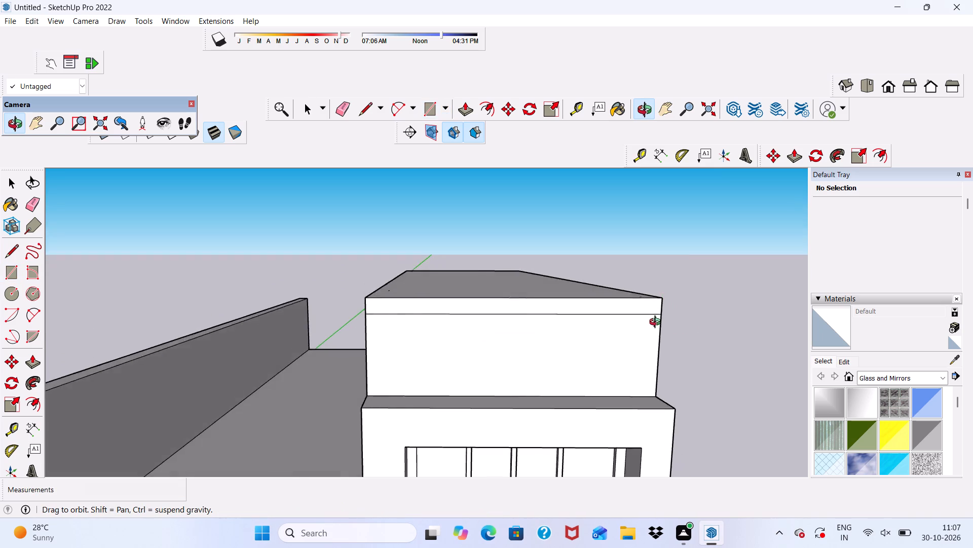
{"action": "middle_click_drag", "start_coordinate": [657, 323], "coordinate": [411, 311]}
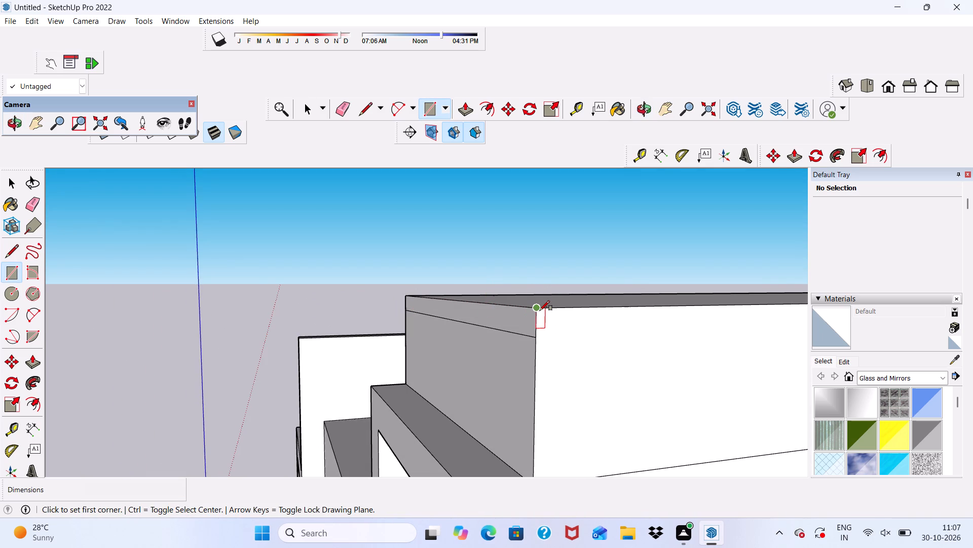
{"action": "left_click", "coordinate": [536, 310]}
{"action": "scroll", "coordinate": [530, 296], "scroll_direction": "down", "scroll_amount": 5}
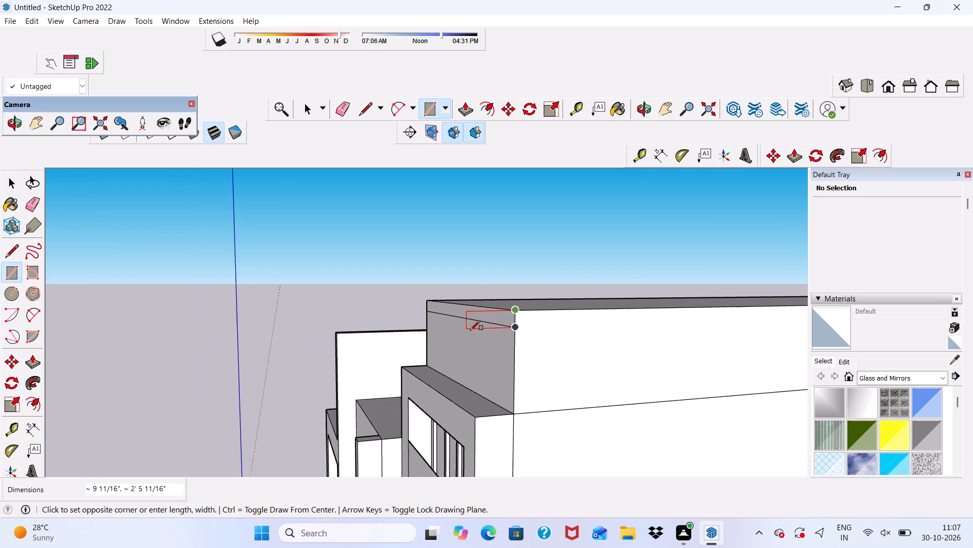
{"action": "scroll", "coordinate": [471, 316], "scroll_direction": "down", "scroll_amount": 5}
{"action": "scroll", "coordinate": [180, 368], "scroll_direction": "down", "scroll_amount": 5}
{"action": "scroll", "coordinate": [625, 359], "scroll_direction": "up", "scroll_amount": 8}
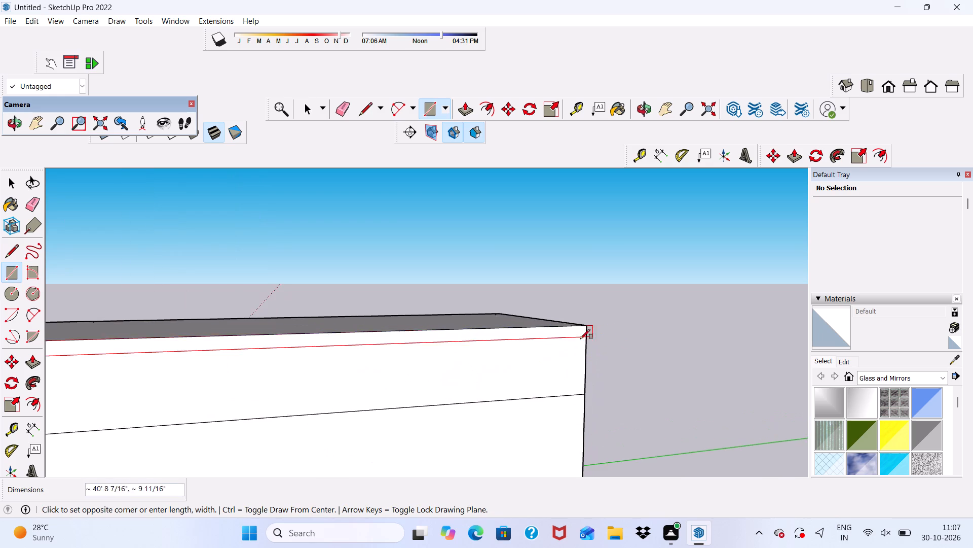
{"action": "scroll", "coordinate": [546, 350], "scroll_direction": "up", "scroll_amount": 2}
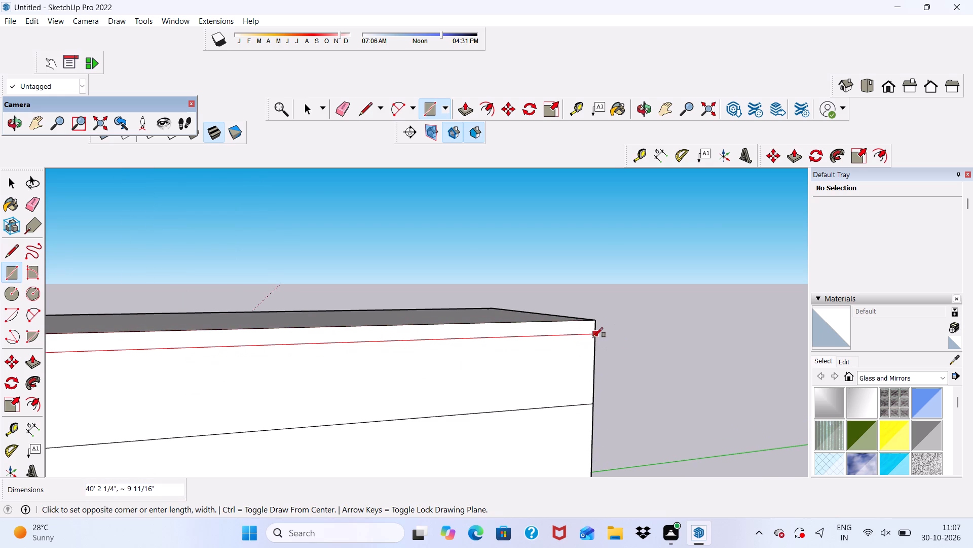
{"action": "left_click", "coordinate": [593, 337]}
Draw a full-width rectangle, about 14' 8" by 10", along the top of the raised block's rear face.
{"action": "scroll", "coordinate": [593, 339], "scroll_direction": "down", "scroll_amount": 5}
{"action": "middle_click_drag", "start_coordinate": [610, 376], "coordinate": [384, 403]}
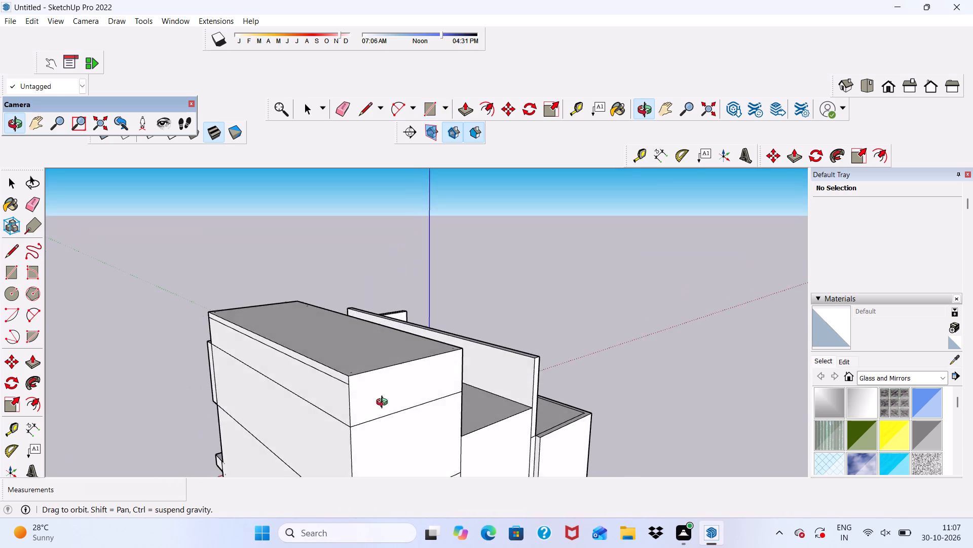
{"action": "middle_click_drag", "start_coordinate": [384, 403], "coordinate": [358, 415]}
{"action": "scroll", "coordinate": [342, 373], "scroll_direction": "up", "scroll_amount": 11}
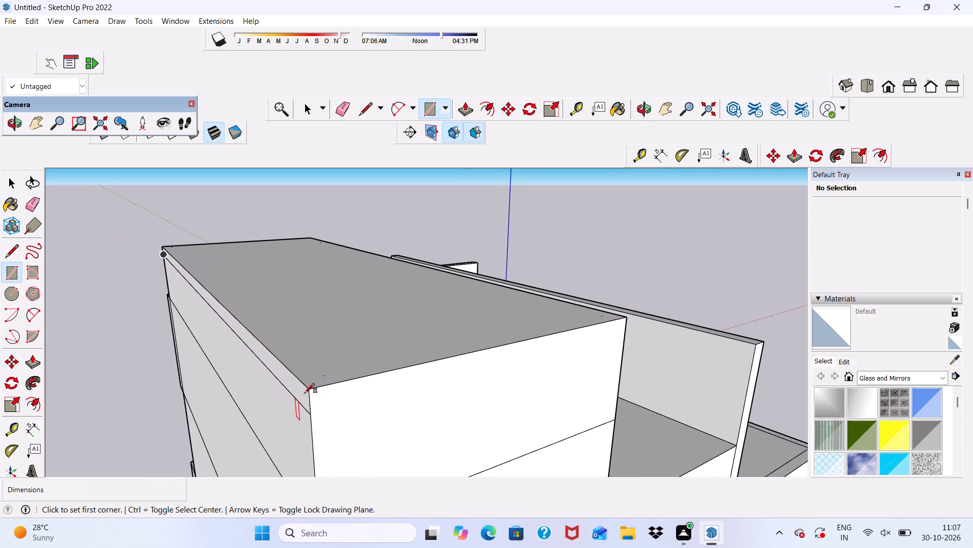
{"action": "scroll", "coordinate": [309, 395], "scroll_direction": "up", "scroll_amount": 2}
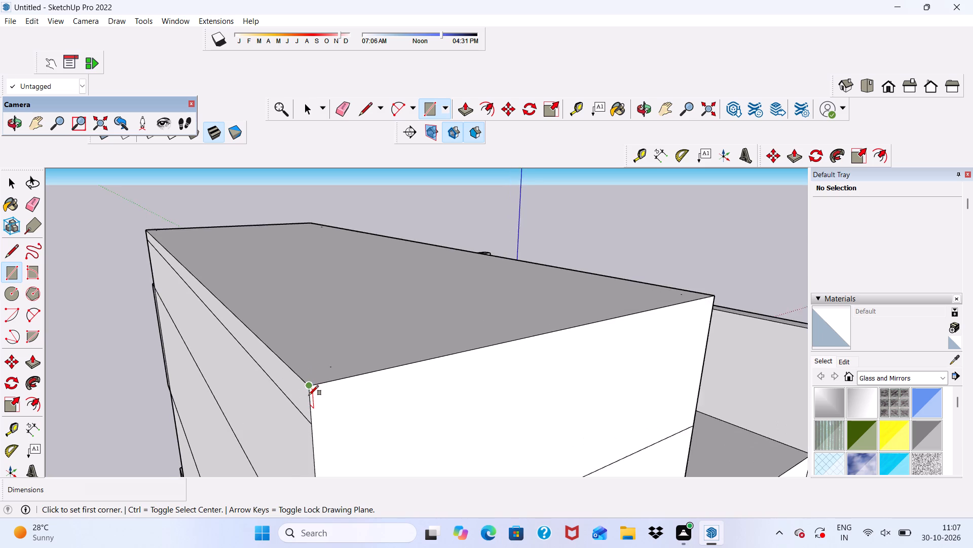
{"action": "scroll", "coordinate": [309, 395], "scroll_direction": "up", "scroll_amount": 6}
{"action": "left_click", "coordinate": [308, 383]}
{"action": "scroll", "coordinate": [307, 433], "scroll_direction": "down", "scroll_amount": 2}
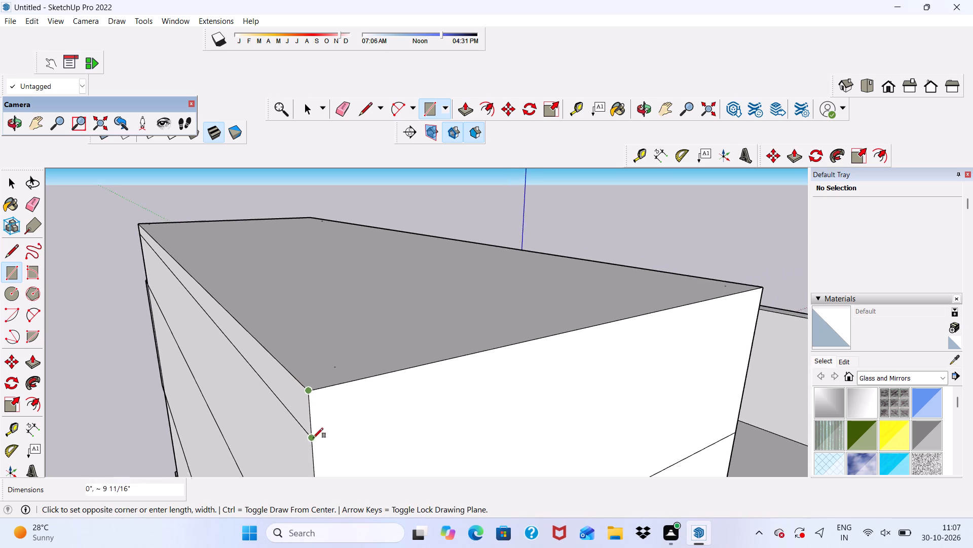
{"action": "scroll", "coordinate": [313, 438], "scroll_direction": "down", "scroll_amount": 1}
{"action": "scroll", "coordinate": [375, 396], "scroll_direction": "down", "scroll_amount": 8}
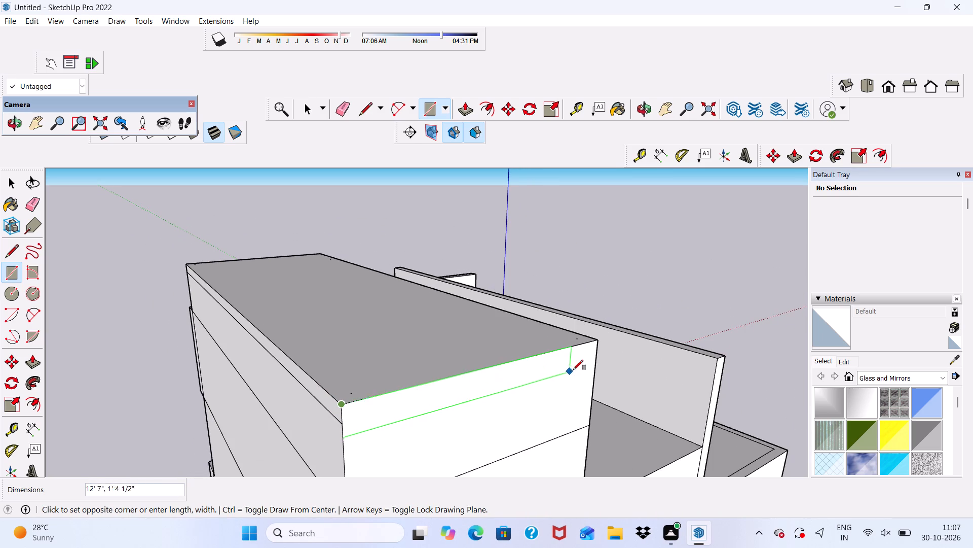
{"action": "scroll", "coordinate": [601, 358], "scroll_direction": "up", "scroll_amount": 7}
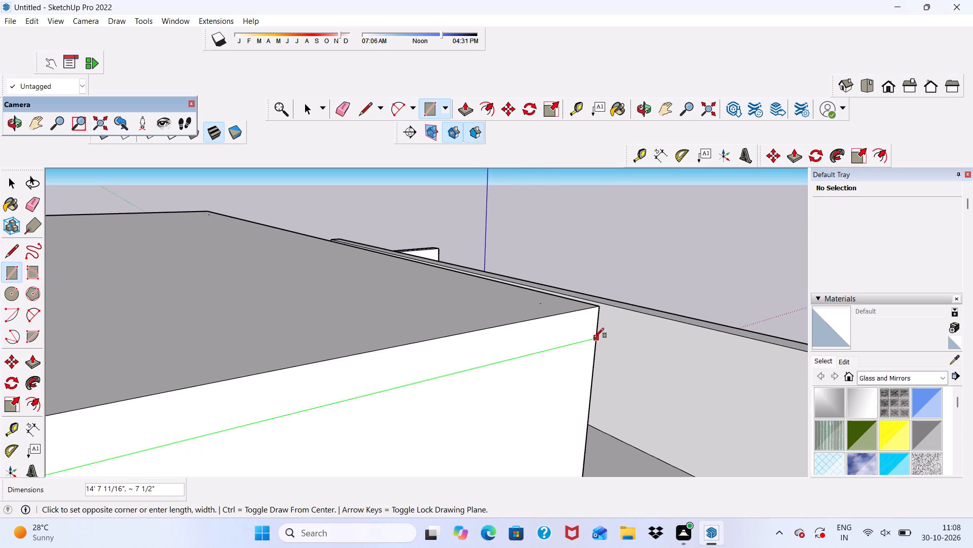
{"action": "scroll", "coordinate": [594, 338], "scroll_direction": "down", "scroll_amount": 10}
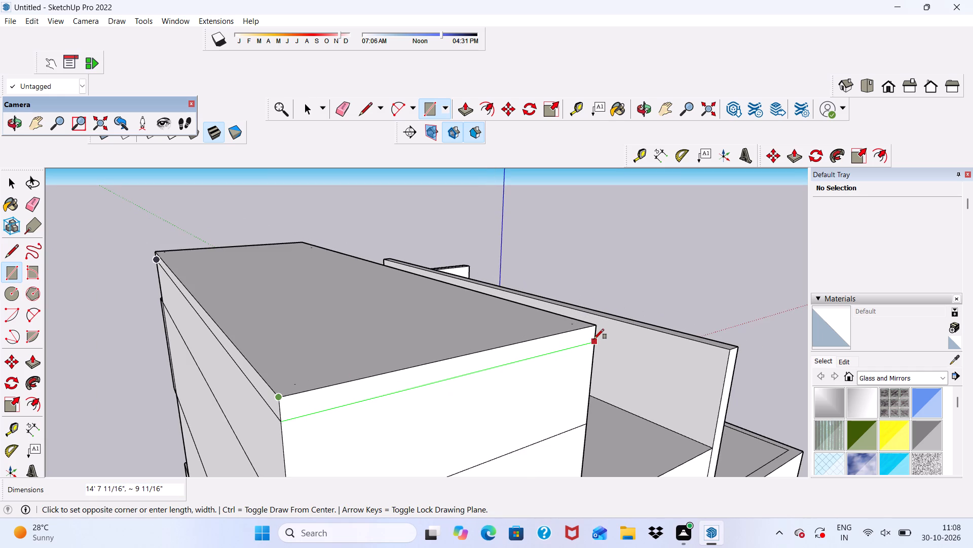
{"action": "left_click", "coordinate": [594, 339]}
Draw a full-length rectangle about 10" high along the top of the raised block's long side face overlooking the lower roof.
{"action": "scroll", "coordinate": [593, 339], "scroll_direction": "down", "scroll_amount": 5}
{"action": "middle_click_drag", "start_coordinate": [593, 356], "coordinate": [394, 374]}
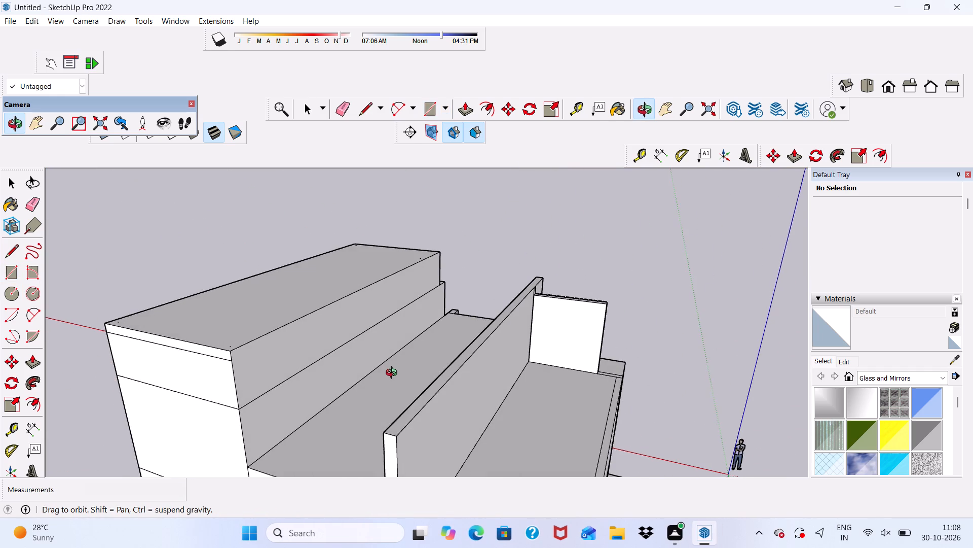
{"action": "middle_click_drag", "start_coordinate": [394, 374], "coordinate": [390, 383]}
{"action": "scroll", "coordinate": [230, 378], "scroll_direction": "up", "scroll_amount": 11}
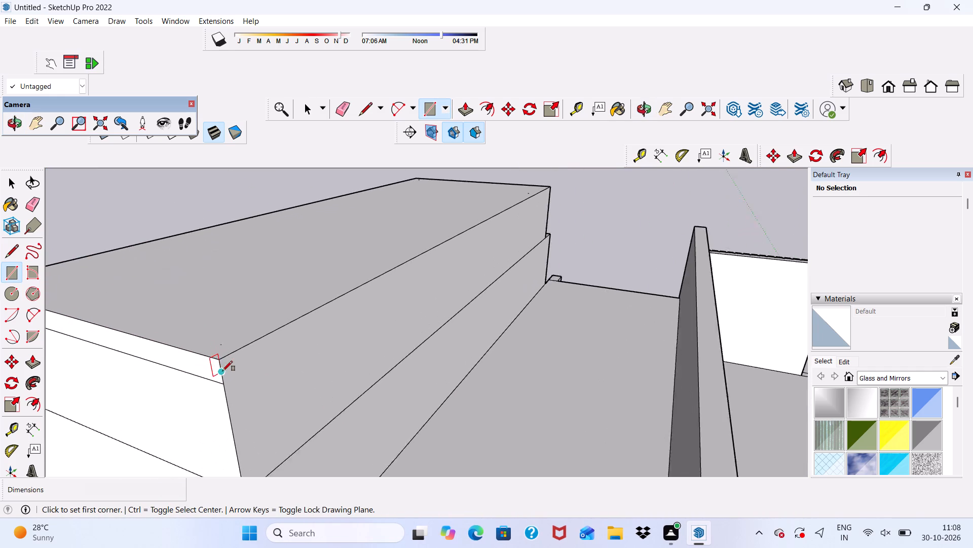
{"action": "left_click", "coordinate": [219, 360]}
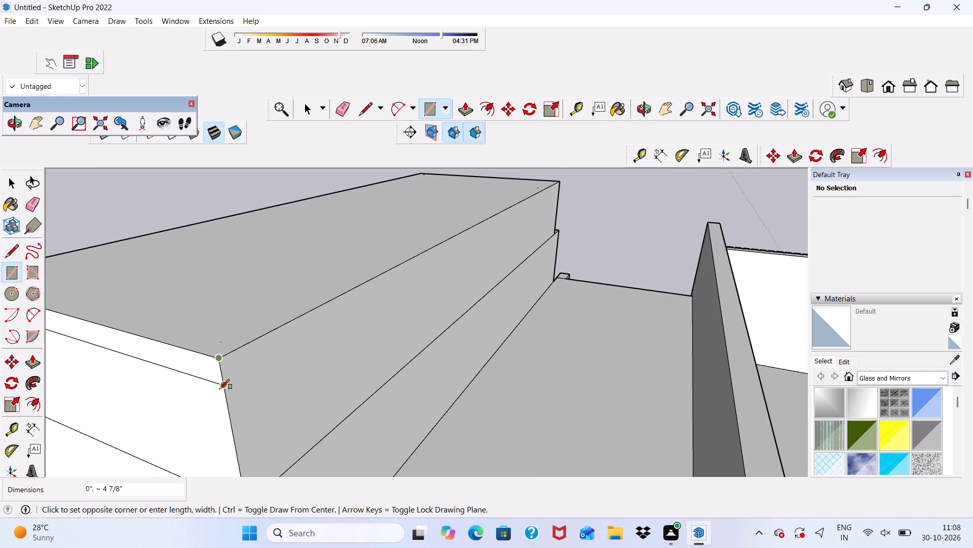
{"action": "scroll", "coordinate": [220, 396], "scroll_direction": "down", "scroll_amount": 3}
{"action": "scroll", "coordinate": [491, 260], "scroll_direction": "down", "scroll_amount": 5}
{"action": "scroll", "coordinate": [538, 222], "scroll_direction": "up", "scroll_amount": 4}
{"action": "scroll", "coordinate": [533, 223], "scroll_direction": "down", "scroll_amount": 4}
{"action": "middle_click_drag", "start_coordinate": [523, 233], "coordinate": [435, 267]}
{"action": "scroll", "coordinate": [441, 271], "scroll_direction": "up", "scroll_amount": 4}
{"action": "scroll", "coordinate": [512, 281], "scroll_direction": "up", "scroll_amount": 3}
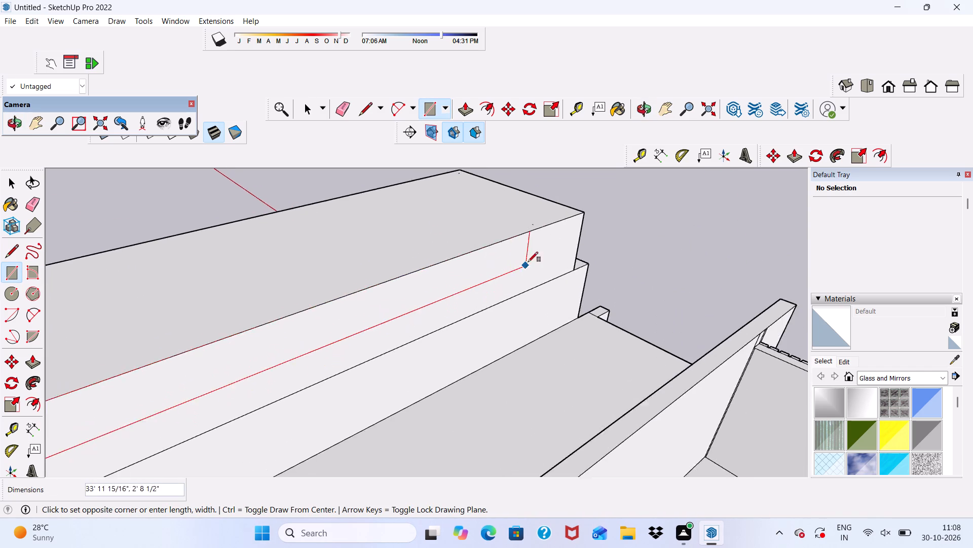
{"action": "middle_click_drag", "start_coordinate": [582, 238], "coordinate": [379, 256]}
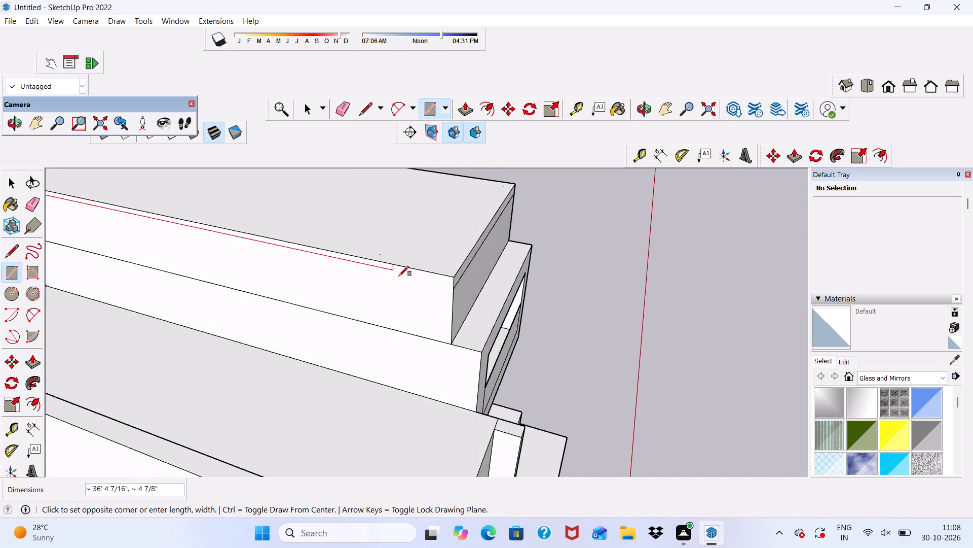
{"action": "scroll", "coordinate": [408, 283], "scroll_direction": "up", "scroll_amount": 3}
{"action": "scroll", "coordinate": [469, 289], "scroll_direction": "up", "scroll_amount": 8}
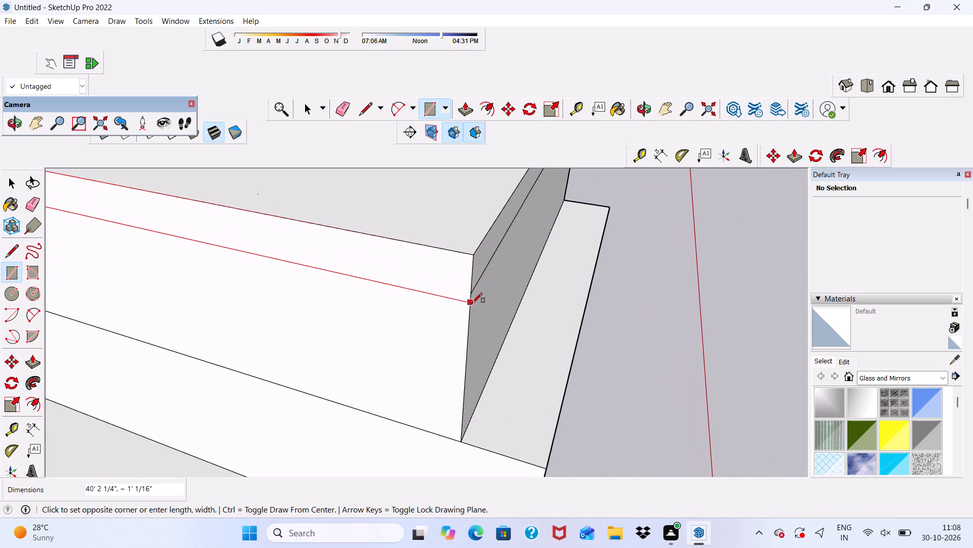
{"action": "left_click", "coordinate": [472, 296]}
Inspect the band lines around the raised block's top edge and examine the house's front elevation from several angles.
{"action": "scroll", "coordinate": [449, 293], "scroll_direction": "down", "scroll_amount": 6}
{"action": "middle_click_drag", "start_coordinate": [449, 318], "coordinate": [235, 289]}
{"action": "scroll", "coordinate": [287, 220], "scroll_direction": "down", "scroll_amount": 6}
{"action": "scroll", "coordinate": [328, 135], "scroll_direction": "up", "scroll_amount": 1}
{"action": "left_click", "coordinate": [335, 107]}
{"action": "scroll", "coordinate": [300, 194], "scroll_direction": "up", "scroll_amount": 8}
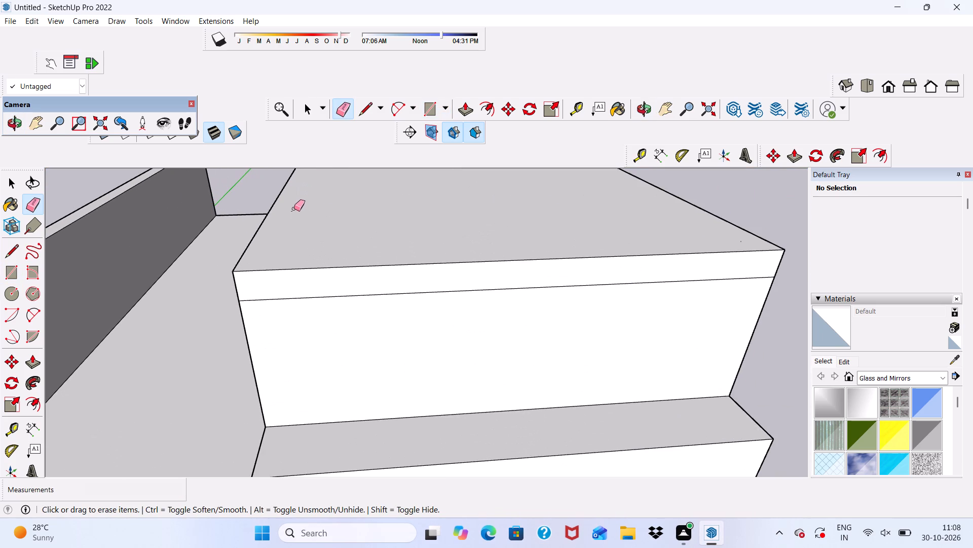
{"action": "left_click_drag", "start_coordinate": [294, 209], "coordinate": [287, 217]}
{"action": "scroll", "coordinate": [291, 219], "scroll_direction": "down", "scroll_amount": 4}
{"action": "middle_click_drag", "start_coordinate": [298, 231], "coordinate": [500, 205]}
{"action": "scroll", "coordinate": [414, 291], "scroll_direction": "up", "scroll_amount": 1}
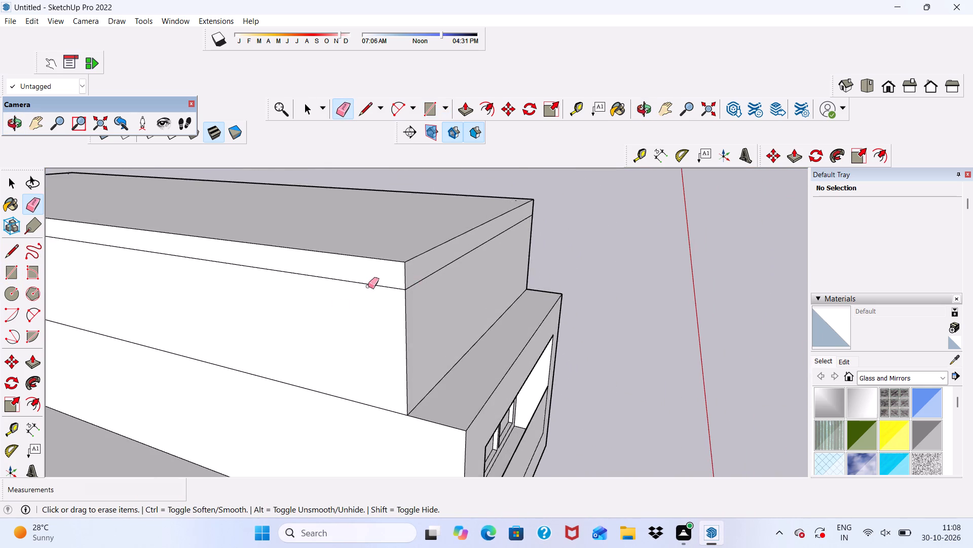
{"action": "scroll", "coordinate": [341, 303], "scroll_direction": "down", "scroll_amount": 13}
{"action": "middle_click_drag", "start_coordinate": [429, 367], "coordinate": [178, 268]}
{"action": "scroll", "coordinate": [176, 264], "scroll_direction": "up", "scroll_amount": 1}
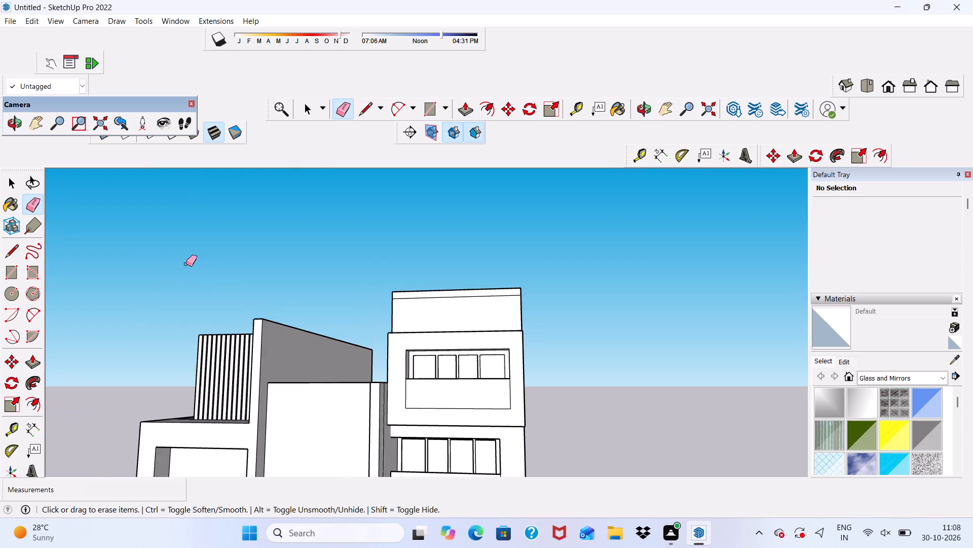
{"action": "scroll", "coordinate": [274, 316], "scroll_direction": "down", "scroll_amount": 10}
{"action": "middle_click_drag", "start_coordinate": [348, 410], "coordinate": [394, 419]}
{"action": "scroll", "coordinate": [392, 421], "scroll_direction": "up", "scroll_amount": 1}
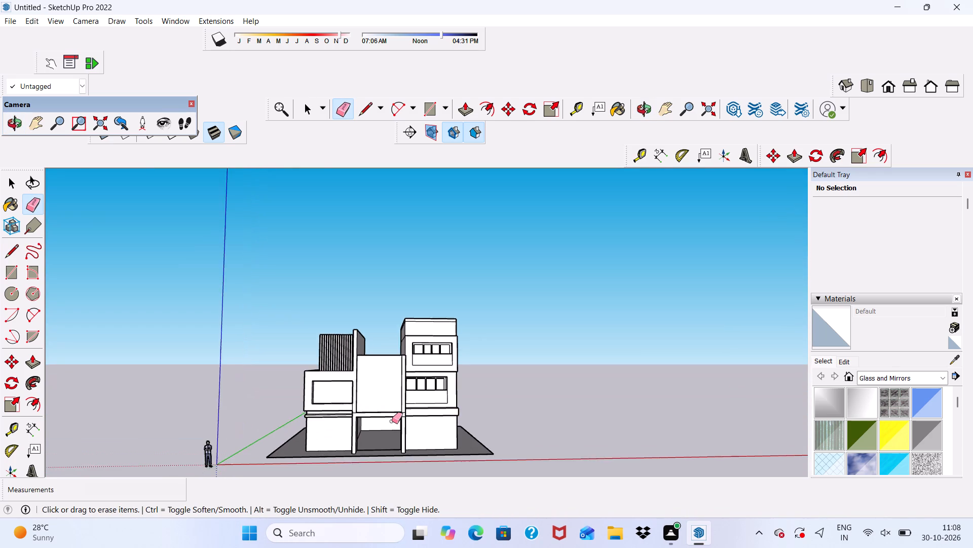
{"action": "scroll", "coordinate": [389, 433], "scroll_direction": "down", "scroll_amount": 5}
{"action": "scroll", "coordinate": [404, 381], "scroll_direction": "up", "scroll_amount": 11}
{"action": "scroll", "coordinate": [403, 375], "scroll_direction": "down", "scroll_amount": 1}
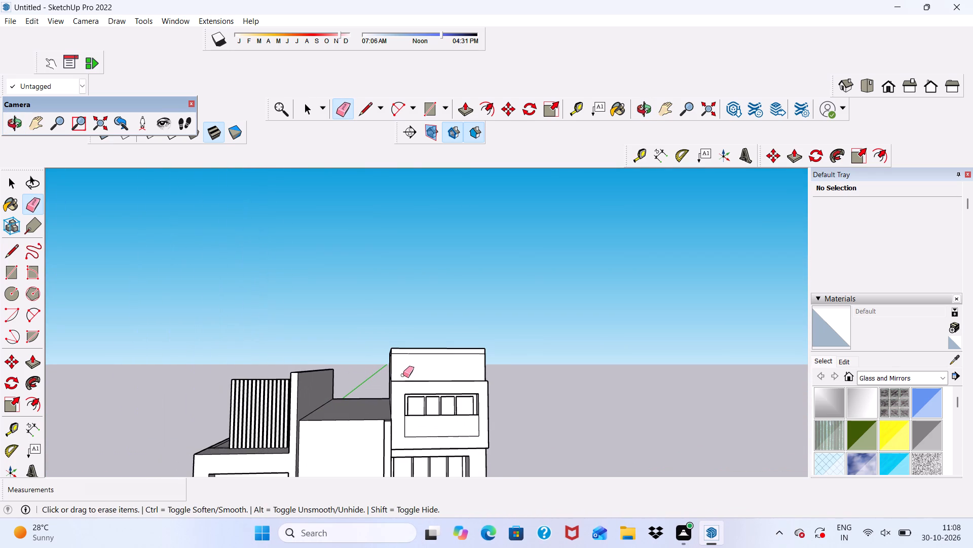
{"action": "scroll", "coordinate": [403, 375], "scroll_direction": "up", "scroll_amount": 4}
{"action": "middle_click_drag", "start_coordinate": [404, 401], "coordinate": [411, 346]}
{"action": "scroll", "coordinate": [382, 347], "scroll_direction": "down", "scroll_amount": 8}
{"action": "middle_click_drag", "start_coordinate": [344, 387], "coordinate": [350, 425]}
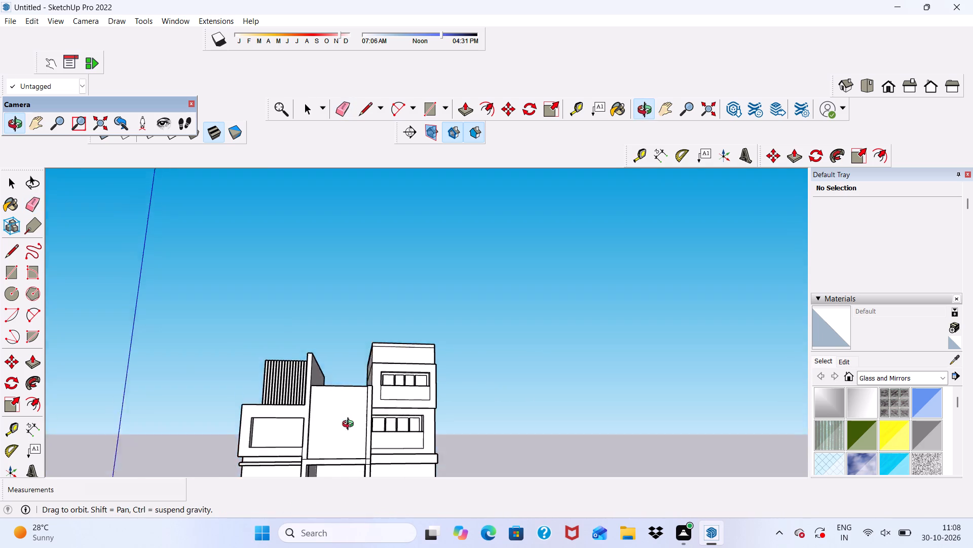
{"action": "middle_click_drag", "start_coordinate": [350, 425], "coordinate": [351, 464]}
{"action": "scroll", "coordinate": [336, 376], "scroll_direction": "up", "scroll_amount": 2}
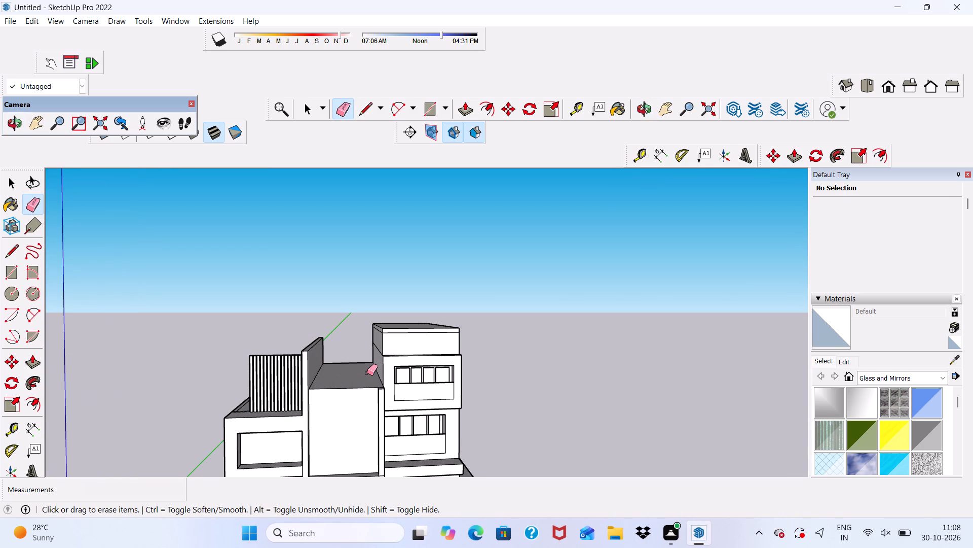
{"action": "scroll", "coordinate": [396, 311], "scroll_direction": "up", "scroll_amount": 4}
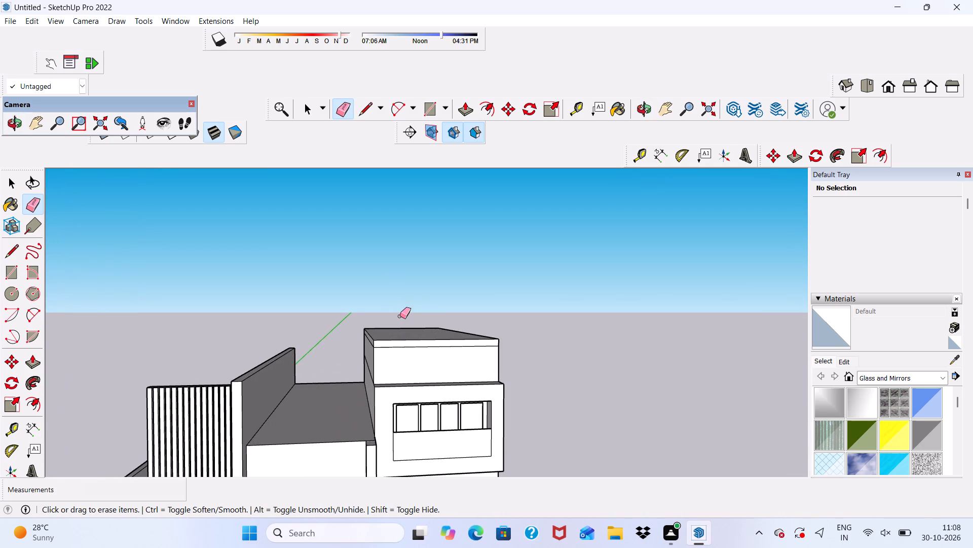
Draw a vertical strip about 4' 2" by 5" below the band on the raised block's front face, at the corner beside the lower roof.
{"action": "left_click", "coordinate": [429, 97]}
{"action": "scroll", "coordinate": [345, 290], "scroll_direction": "up", "scroll_amount": 4}
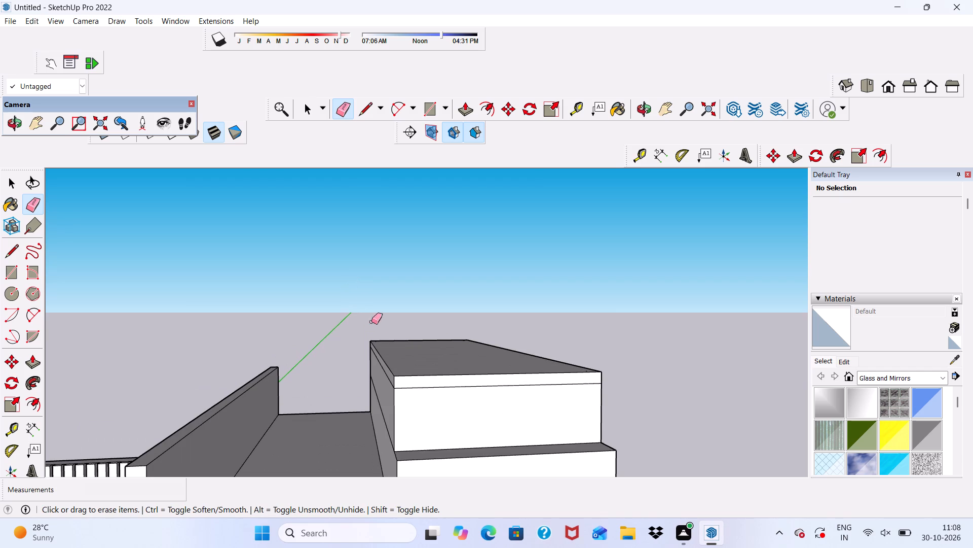
{"action": "left_click", "coordinate": [429, 108]}
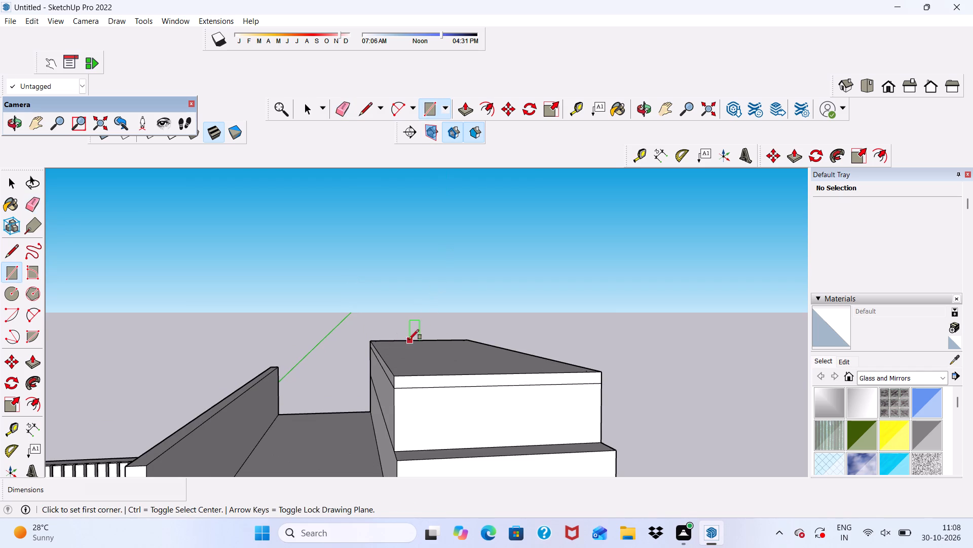
{"action": "middle_click_drag", "start_coordinate": [409, 351], "coordinate": [400, 303]}
{"action": "scroll", "coordinate": [397, 336], "scroll_direction": "up", "scroll_amount": 11}
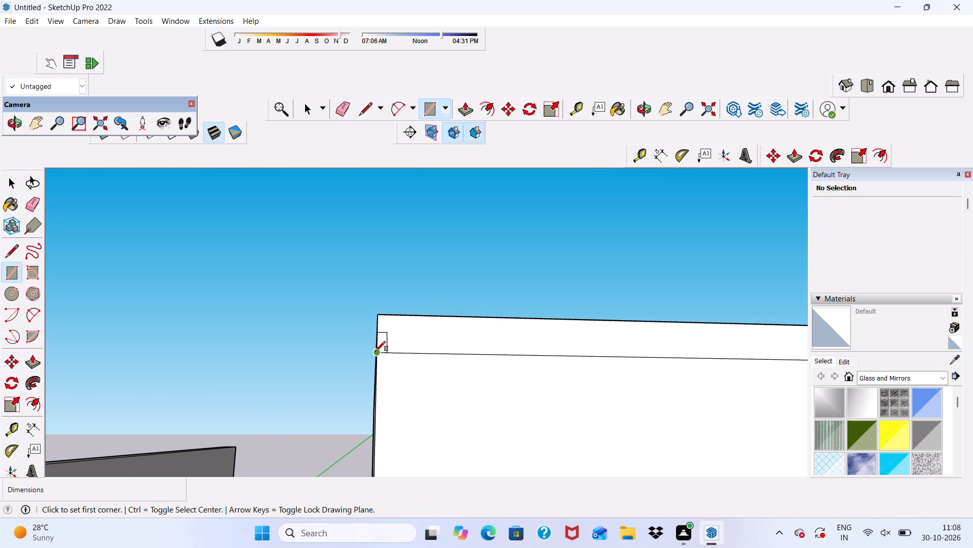
{"action": "left_click", "coordinate": [376, 352]}
{"action": "scroll", "coordinate": [405, 305], "scroll_direction": "down", "scroll_amount": 9}
{"action": "scroll", "coordinate": [399, 386], "scroll_direction": "up", "scroll_amount": 3}
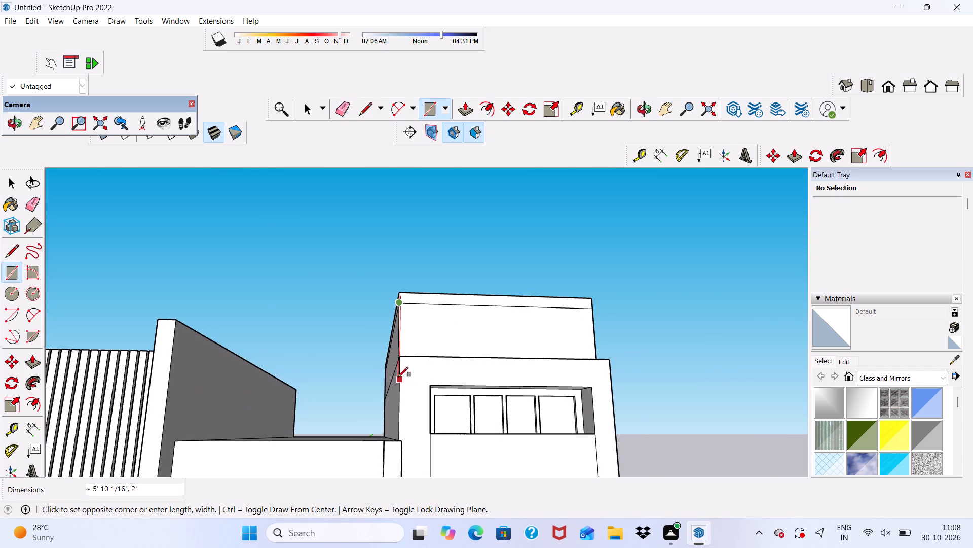
{"action": "middle_click_drag", "start_coordinate": [407, 365], "coordinate": [405, 443]}
{"action": "scroll", "coordinate": [399, 293], "scroll_direction": "up", "scroll_amount": 4}
{"action": "scroll", "coordinate": [414, 352], "scroll_direction": "up", "scroll_amount": 4}
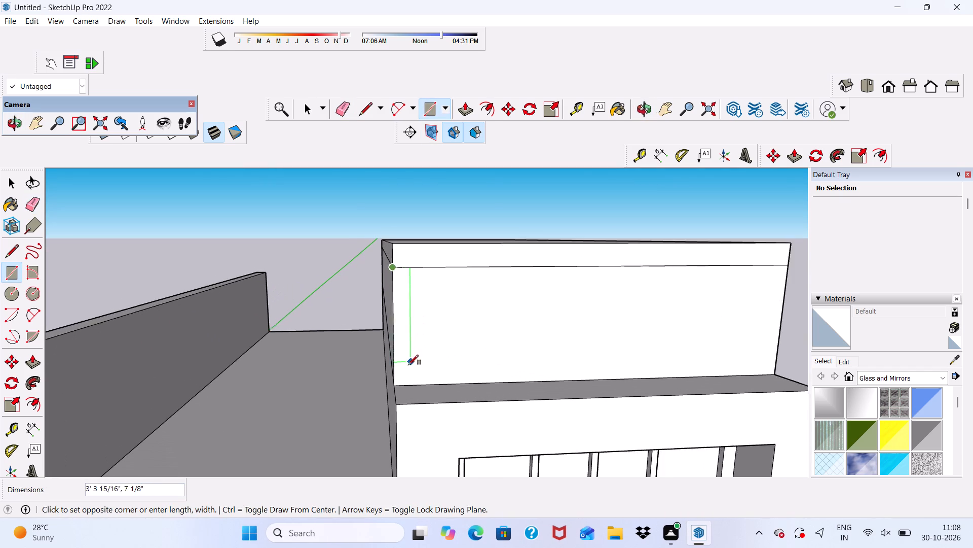
{"action": "left_click", "coordinate": [405, 385]}
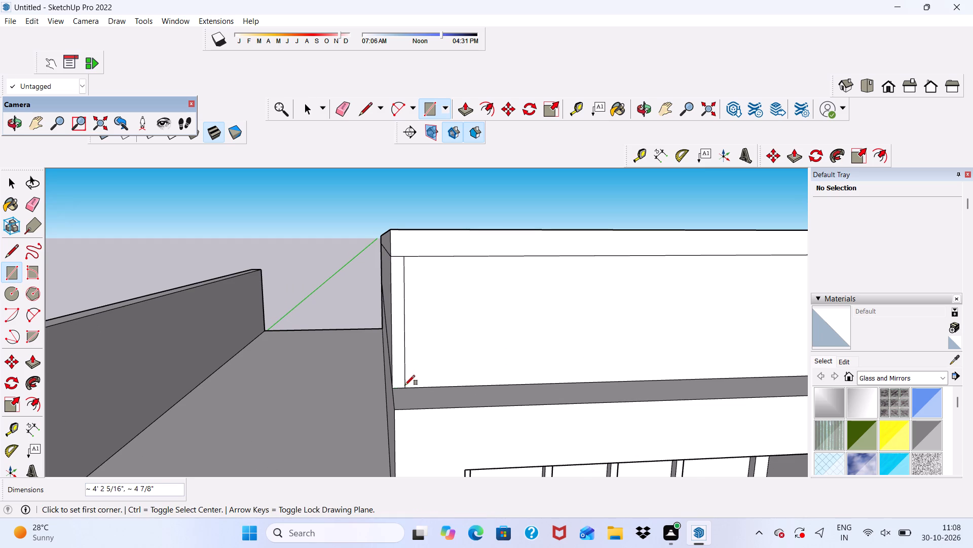
{"action": "scroll", "coordinate": [408, 367], "scroll_direction": "down", "scroll_amount": 4}
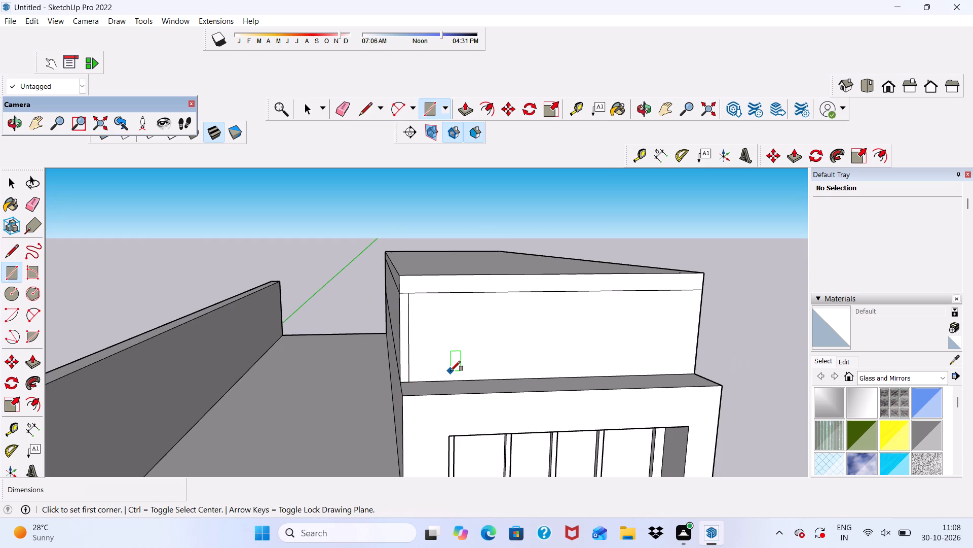
Copy the corner strip along the raised block's front face at about 7 1/8" spacing, arrayed as 15 copies.
{"action": "key", "text": "space"}
{"action": "scroll", "coordinate": [416, 358], "scroll_direction": "up", "scroll_amount": 7}
{"action": "double_click", "coordinate": [399, 347]}
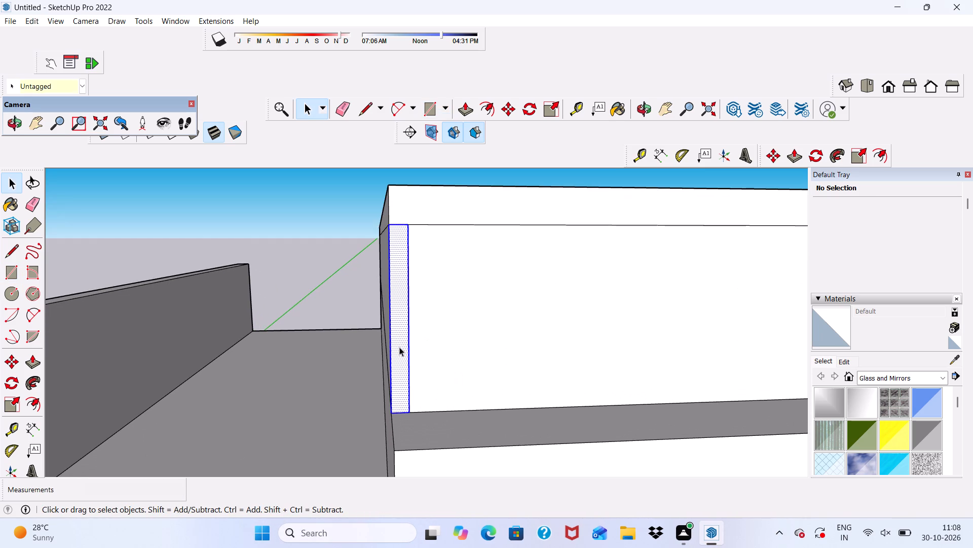
{"action": "left_click", "coordinate": [506, 111]}
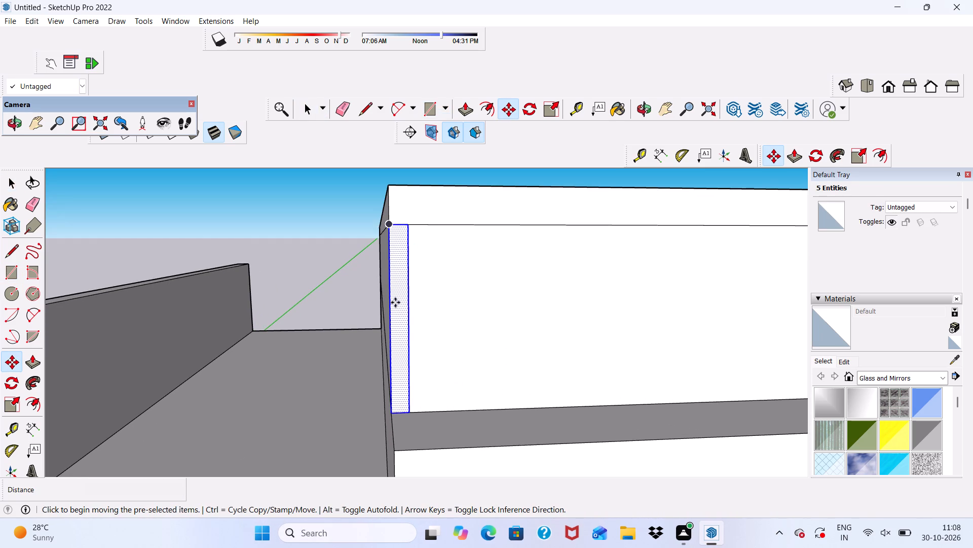
{"action": "left_click", "coordinate": [395, 302]}
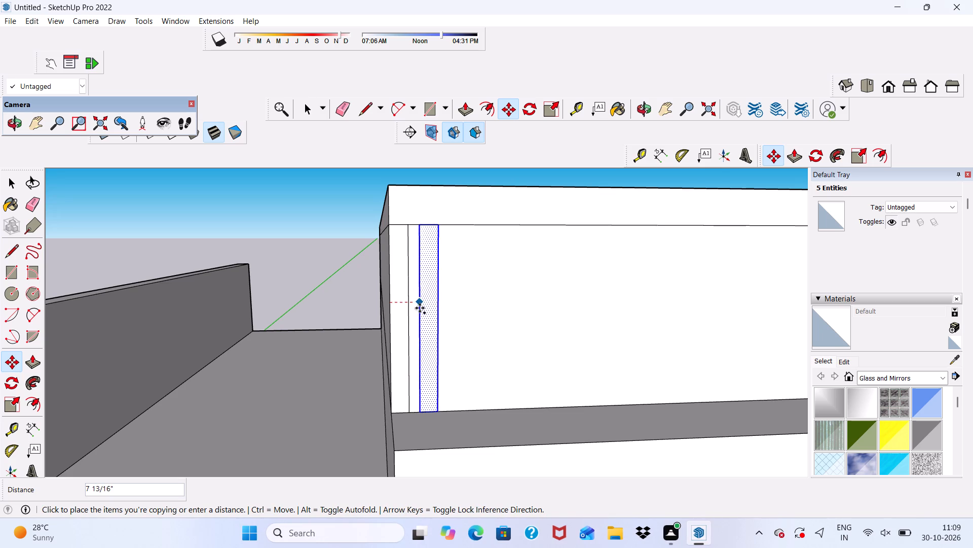
{"action": "left_click", "coordinate": [417, 309]}
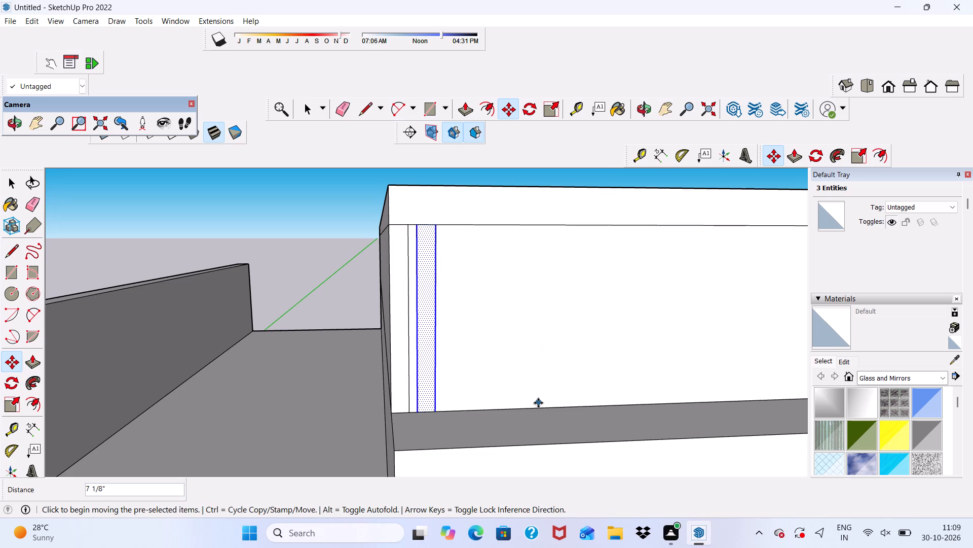
{"action": "key", "text": "shift+asterisk"}
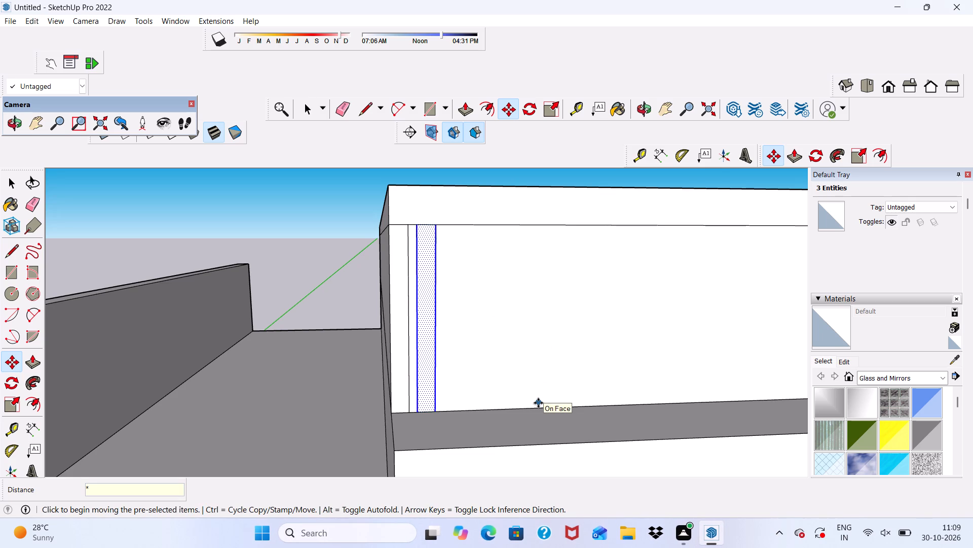
{"action": "type", "text": "15"}
{"action": "key", "text": "Return"}
Copy the last strip of the row about 7 3/16" further along the front face, arrayed as 10 copies.
{"action": "scroll", "coordinate": [479, 421], "scroll_direction": "down", "scroll_amount": 6}
{"action": "scroll", "coordinate": [418, 385], "scroll_direction": "down", "scroll_amount": 6}
{"action": "scroll", "coordinate": [565, 383], "scroll_direction": "up", "scroll_amount": 11}
{"action": "left_click", "coordinate": [525, 346]}
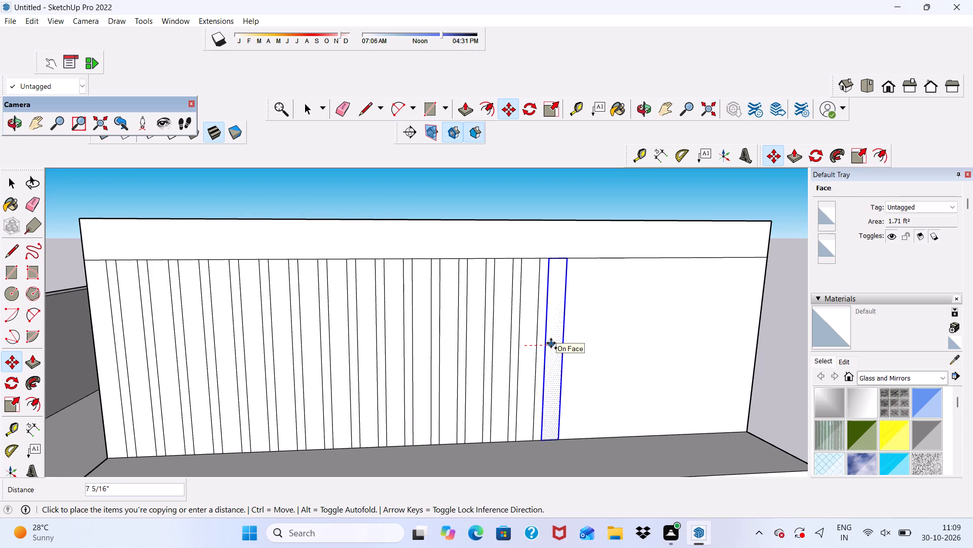
{"action": "left_click", "coordinate": [550, 343]}
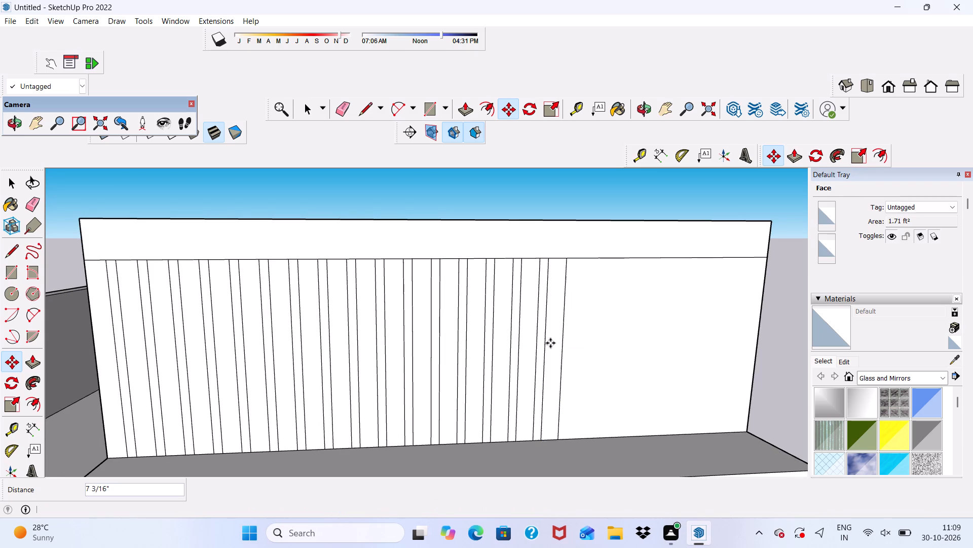
{"action": "key", "text": "shift+asterisk"}
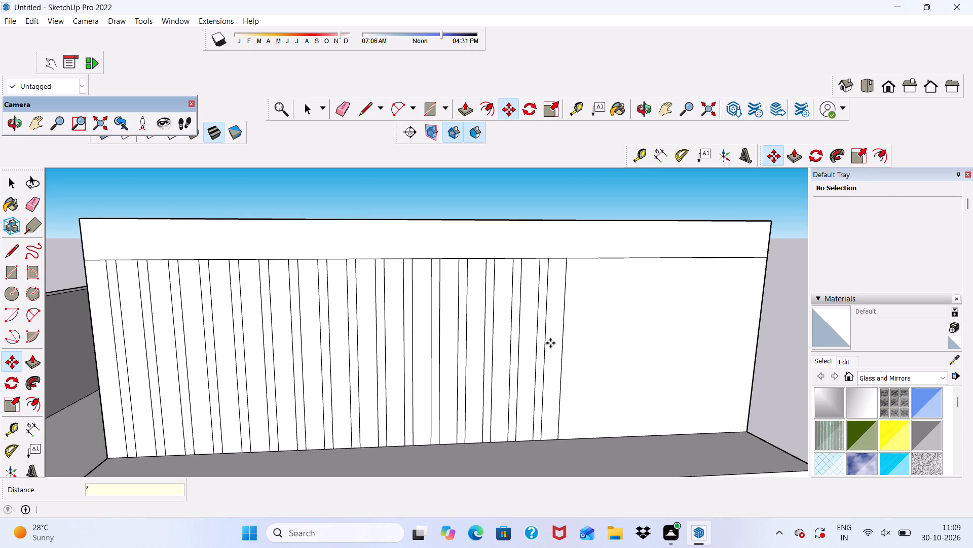
{"action": "type", "text": "10"}
{"action": "key", "text": "Return"}
Erase the vertical edge and top line stub of the strip that overhangs the front face's far corner.
{"action": "scroll", "coordinate": [557, 343], "scroll_direction": "down", "scroll_amount": 5}
{"action": "scroll", "coordinate": [613, 286], "scroll_direction": "up", "scroll_amount": 4}
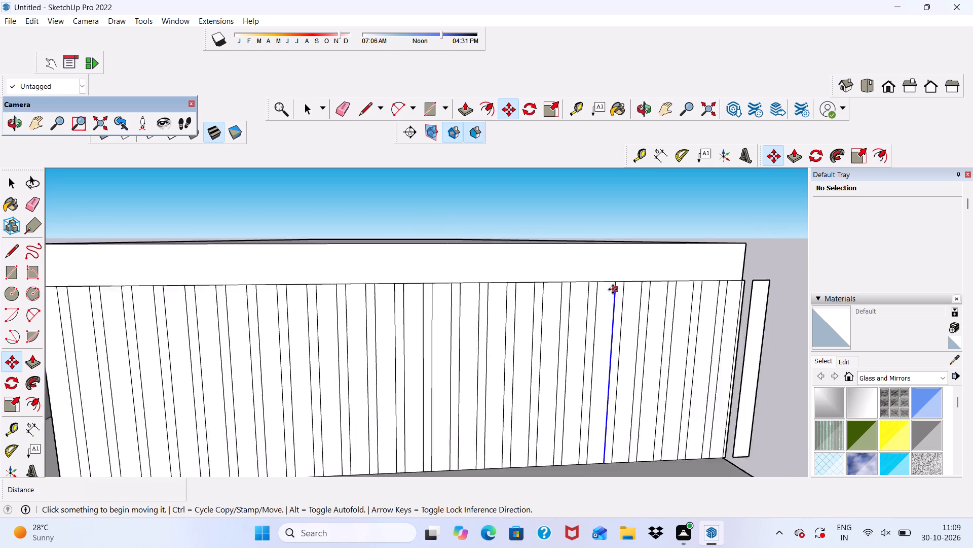
{"action": "scroll", "coordinate": [613, 289], "scroll_direction": "up", "scroll_amount": 3}
{"action": "scroll", "coordinate": [609, 296], "scroll_direction": "down", "scroll_amount": 6}
{"action": "scroll", "coordinate": [563, 313], "scroll_direction": "down", "scroll_amount": 4}
{"action": "key", "text": "space"}
{"action": "scroll", "coordinate": [707, 329], "scroll_direction": "up", "scroll_amount": 2}
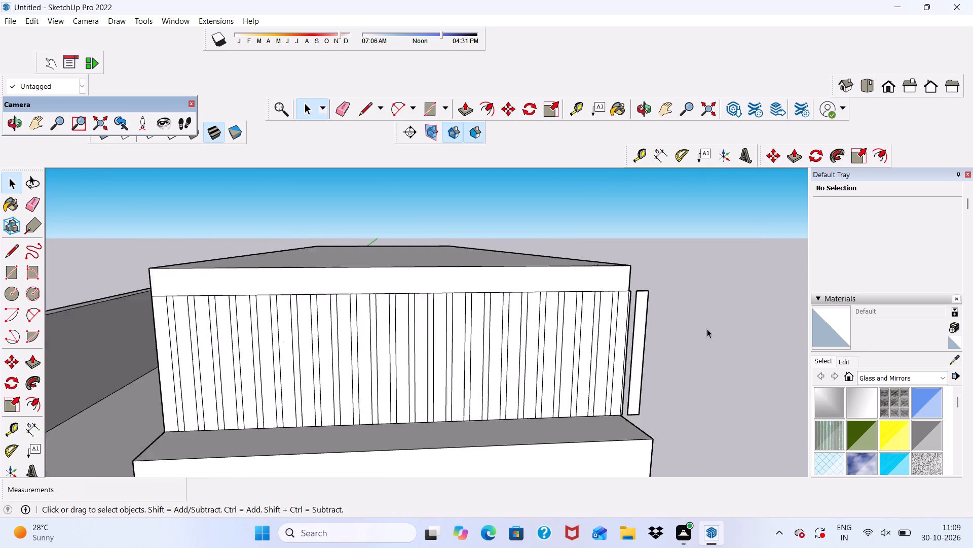
{"action": "scroll", "coordinate": [707, 329], "scroll_direction": "up", "scroll_amount": 3}
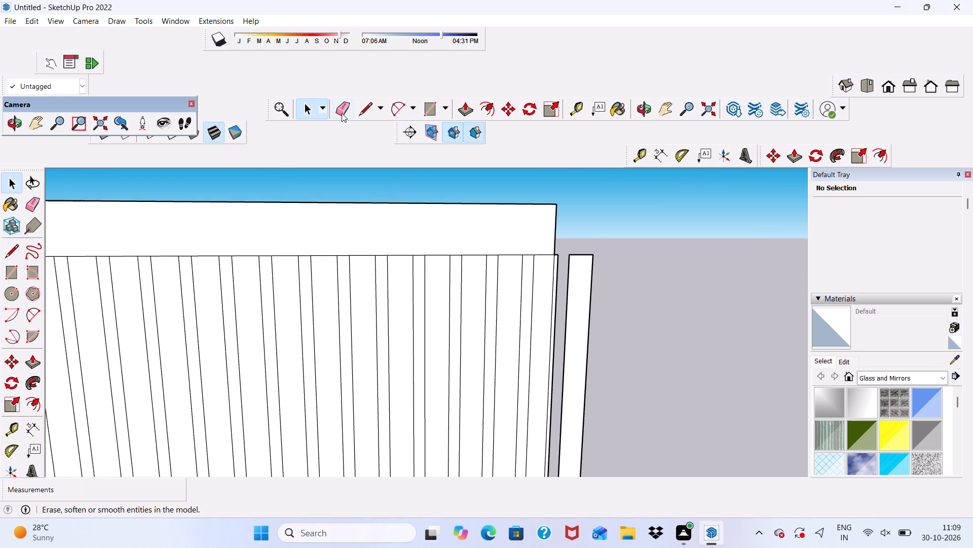
{"action": "left_click", "coordinate": [342, 113]}
{"action": "scroll", "coordinate": [466, 228], "scroll_direction": "up", "scroll_amount": 3}
{"action": "scroll", "coordinate": [596, 287], "scroll_direction": "up", "scroll_amount": 5}
{"action": "scroll", "coordinate": [579, 259], "scroll_direction": "down", "scroll_amount": 5}
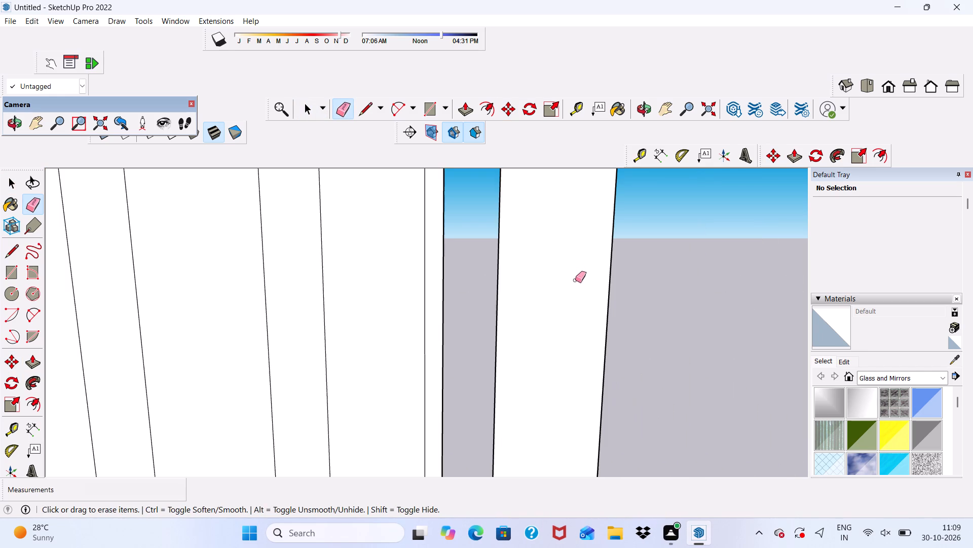
{"action": "left_click", "coordinate": [456, 282]}
{"action": "scroll", "coordinate": [455, 256], "scroll_direction": "down", "scroll_amount": 6}
{"action": "scroll", "coordinate": [466, 324], "scroll_direction": "up", "scroll_amount": 4}
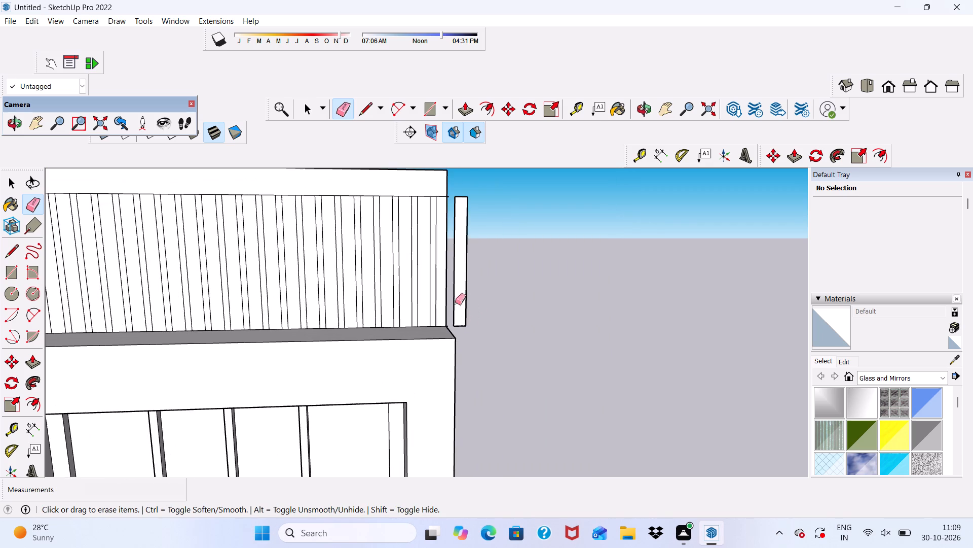
{"action": "scroll", "coordinate": [437, 211], "scroll_direction": "up", "scroll_amount": 14}
{"action": "scroll", "coordinate": [447, 235], "scroll_direction": "down", "scroll_amount": 6}
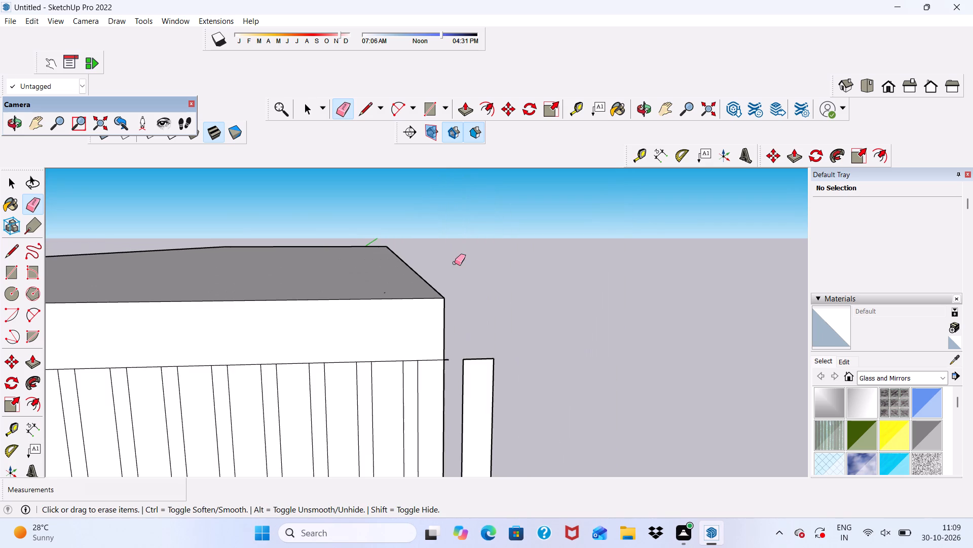
{"action": "scroll", "coordinate": [445, 318], "scroll_direction": "up", "scroll_amount": 6}
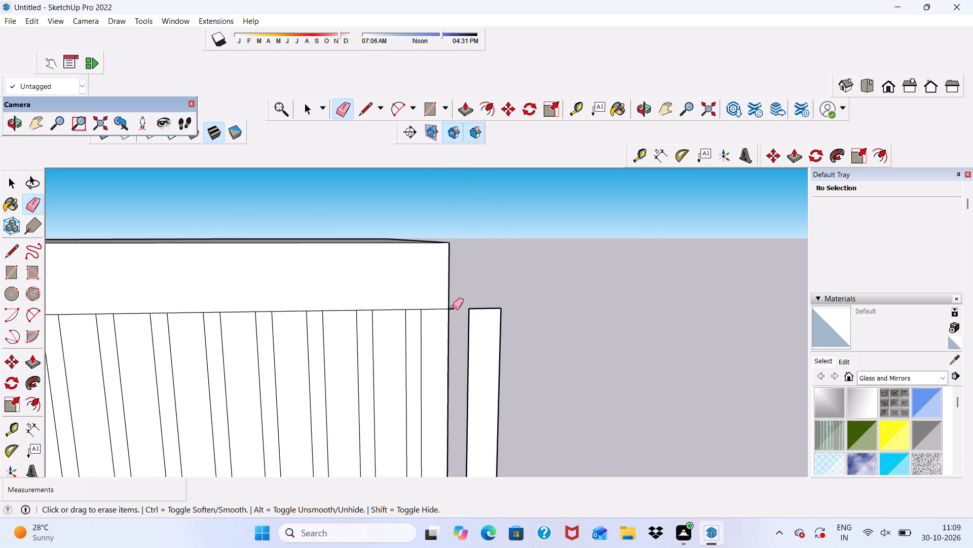
{"action": "left_click", "coordinate": [453, 308]}
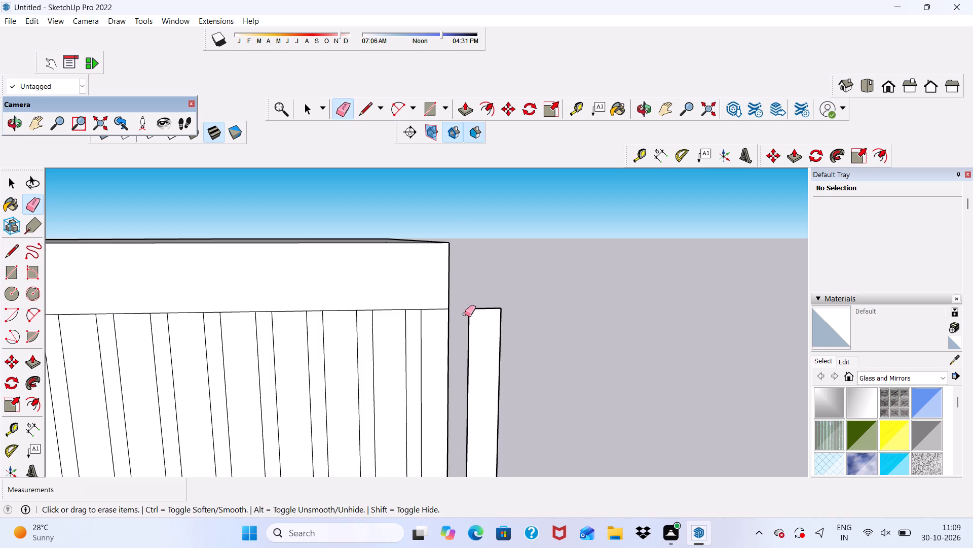
Erase the detached surplus strip beyond the front face's far corner and the leftover line stub at the corner's base.
{"action": "scroll", "coordinate": [499, 335], "scroll_direction": "up", "scroll_amount": 3}
{"action": "left_click_drag", "start_coordinate": [486, 297], "coordinate": [485, 306]}
{"action": "left_click_drag", "start_coordinate": [456, 339], "coordinate": [475, 353]}
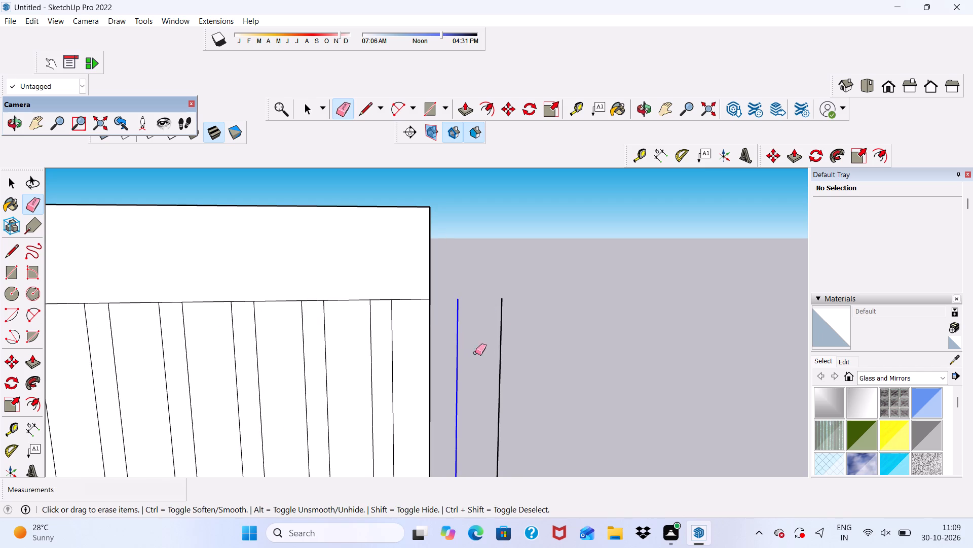
{"action": "left_click_drag", "start_coordinate": [475, 353], "coordinate": [505, 358]}
{"action": "scroll", "coordinate": [495, 248], "scroll_direction": "down", "scroll_amount": 5}
{"action": "scroll", "coordinate": [495, 319], "scroll_direction": "up", "scroll_amount": 4}
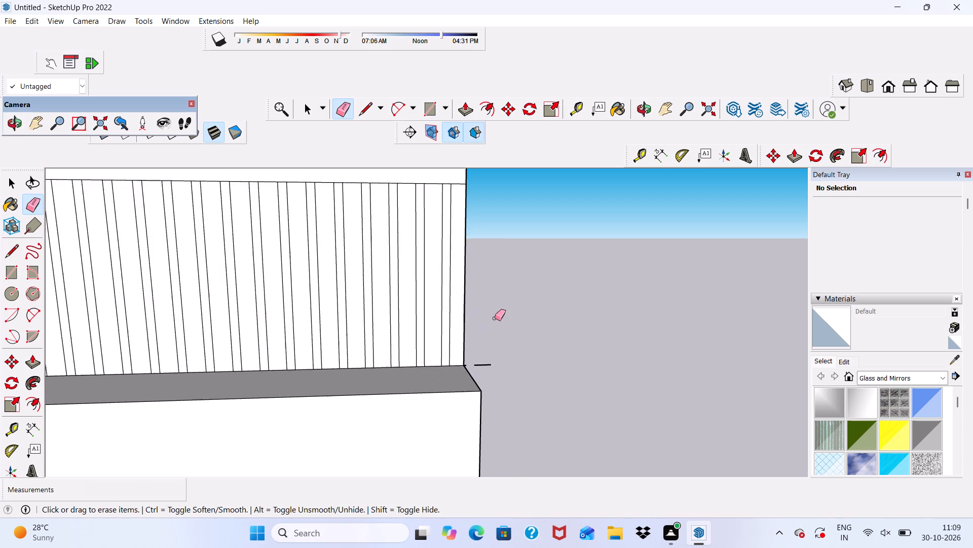
{"action": "scroll", "coordinate": [489, 354], "scroll_direction": "up", "scroll_amount": 4}
{"action": "scroll", "coordinate": [473, 369], "scroll_direction": "down", "scroll_amount": 4}
{"action": "left_click", "coordinate": [455, 391]}
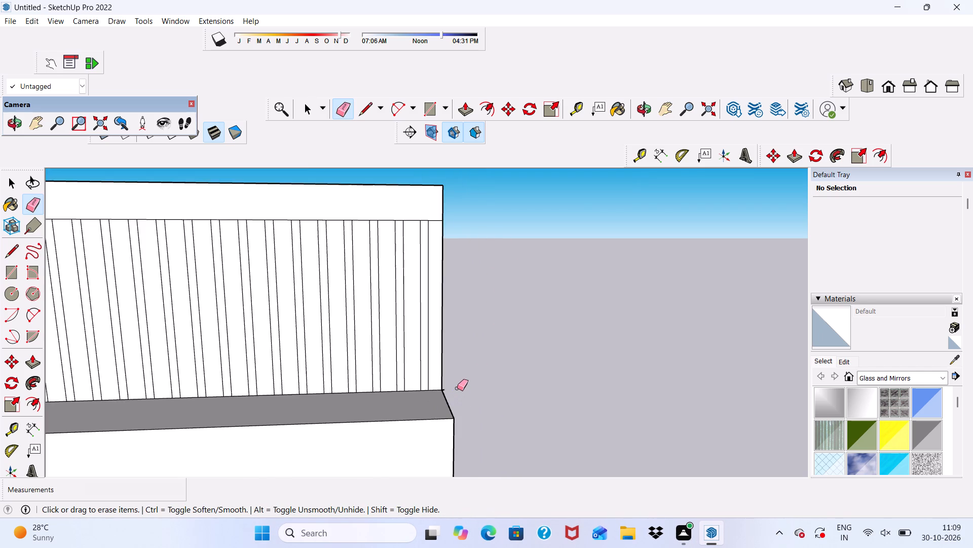
{"action": "scroll", "coordinate": [457, 388], "scroll_direction": "up", "scroll_amount": 4}
{"action": "scroll", "coordinate": [452, 376], "scroll_direction": "down", "scroll_amount": 4}
{"action": "middle_click_drag", "start_coordinate": [442, 399], "coordinate": [403, 401]}
{"action": "scroll", "coordinate": [418, 387], "scroll_direction": "up", "scroll_amount": 6}
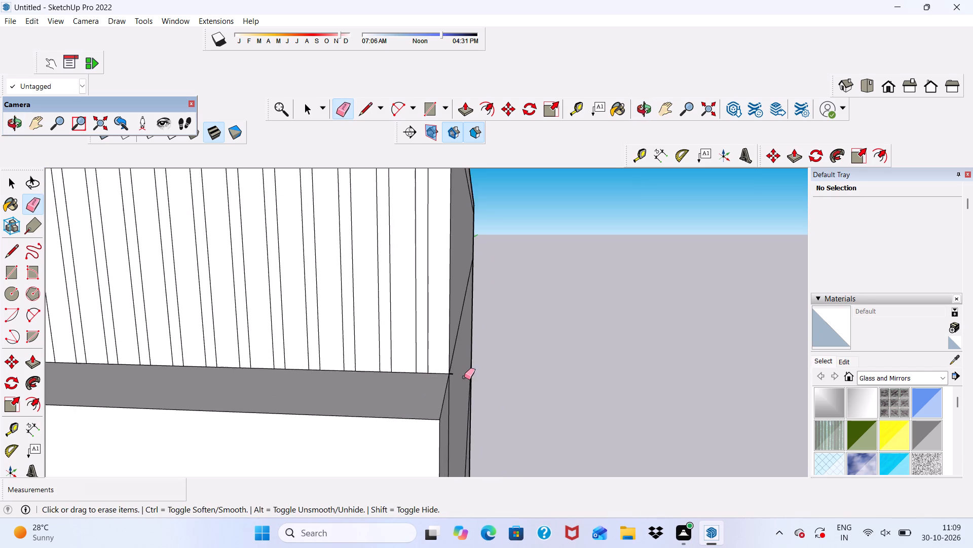
{"action": "scroll", "coordinate": [464, 377], "scroll_direction": "up", "scroll_amount": 4}
{"action": "scroll", "coordinate": [455, 374], "scroll_direction": "down", "scroll_amount": 4}
{"action": "scroll", "coordinate": [434, 380], "scroll_direction": "up", "scroll_amount": 4}
{"action": "left_click", "coordinate": [417, 368]}
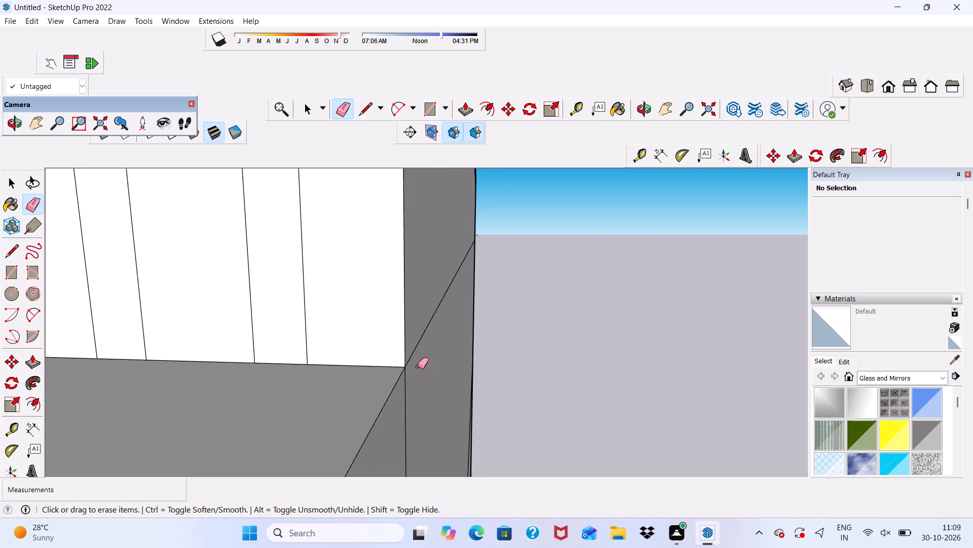
Push/Pull the end strip at the front face's far corner outward by 3".
{"action": "scroll", "coordinate": [426, 362], "scroll_direction": "down", "scroll_amount": 11}
{"action": "key", "text": "space"}
{"action": "scroll", "coordinate": [414, 325], "scroll_direction": "down", "scroll_amount": 1}
{"action": "scroll", "coordinate": [434, 300], "scroll_direction": "up", "scroll_amount": 5}
{"action": "left_click", "coordinate": [453, 281]}
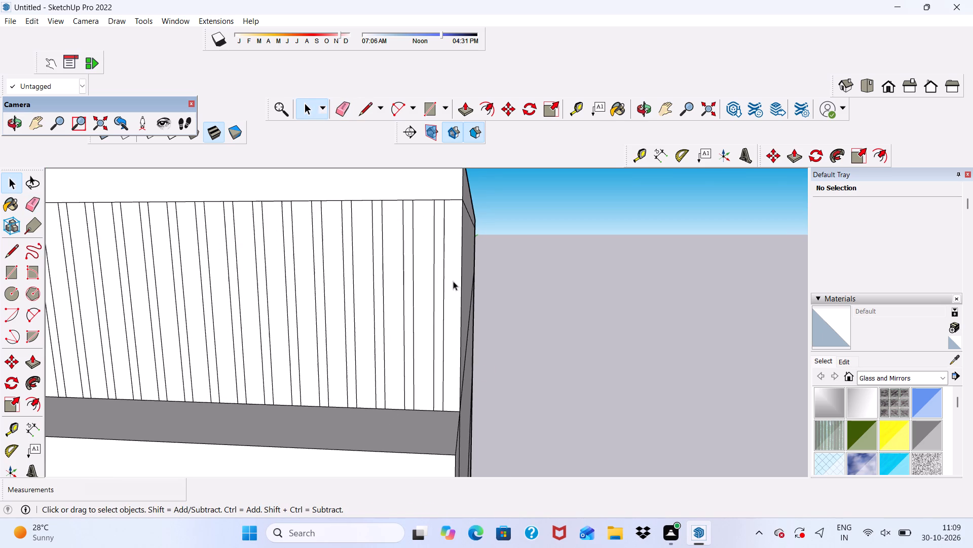
{"action": "left_click", "coordinate": [461, 105]}
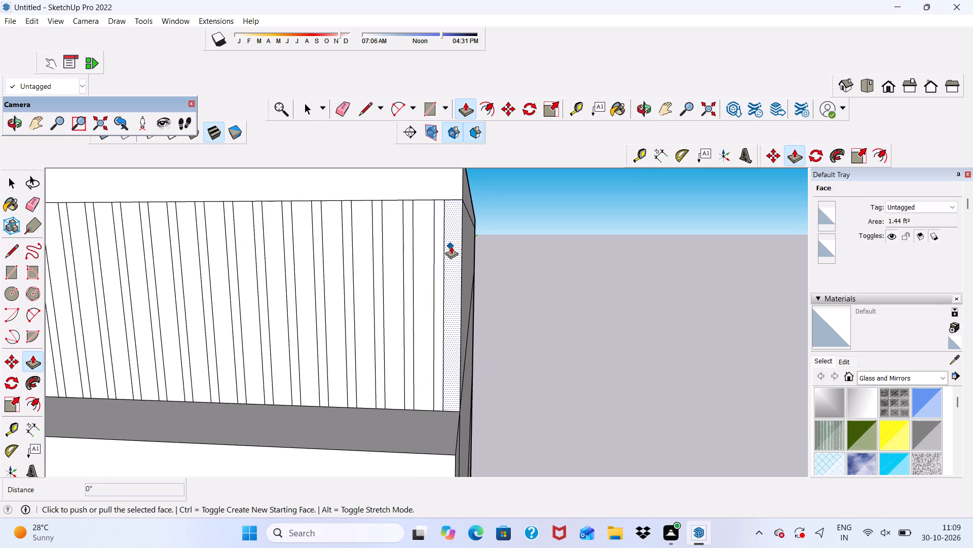
{"action": "left_click", "coordinate": [451, 246]}
{"action": "scroll", "coordinate": [438, 245], "scroll_direction": "down", "scroll_amount": 4}
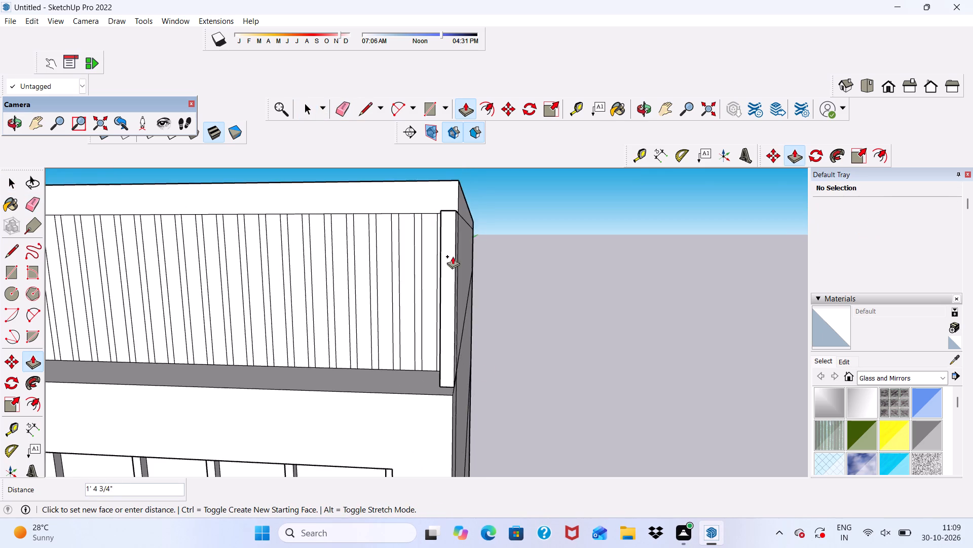
{"action": "middle_click_drag", "start_coordinate": [453, 275], "coordinate": [412, 321]}
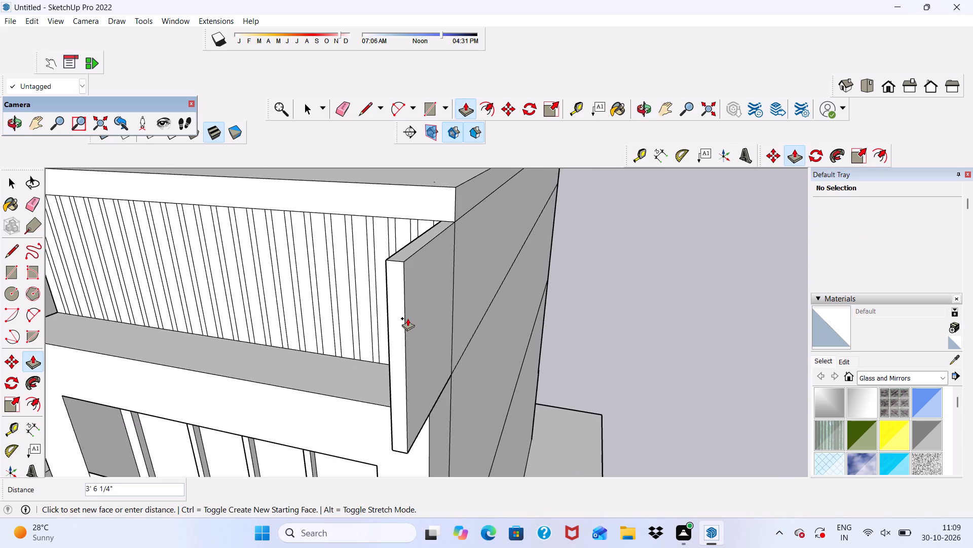
{"action": "key", "text": "3"}
{"action": "key", "text": "shift+quotedbl"}
{"action": "key", "text": "Return"}
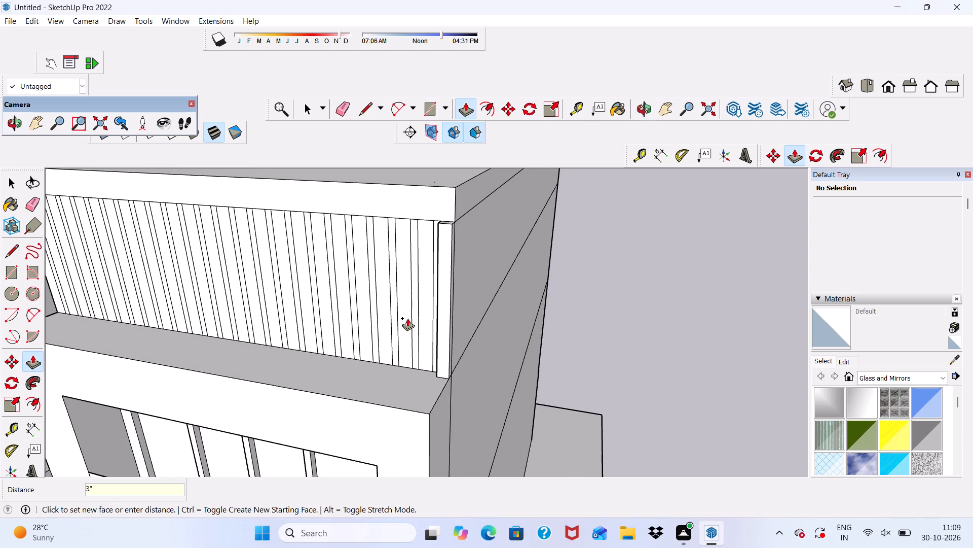
Push/Pull the three strips next to the raised corner strip outward to match its 3" depth.
{"action": "scroll", "coordinate": [407, 318], "scroll_direction": "up", "scroll_amount": 1}
{"action": "scroll", "coordinate": [422, 255], "scroll_direction": "up", "scroll_amount": 4}
{"action": "left_click", "coordinate": [427, 249]}
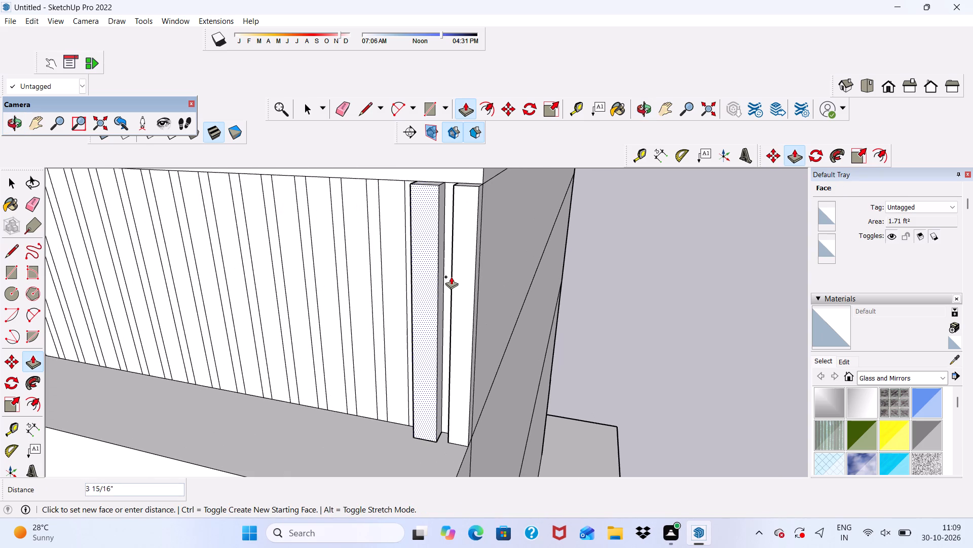
{"action": "left_click", "coordinate": [452, 272]}
{"action": "left_click", "coordinate": [399, 247]}
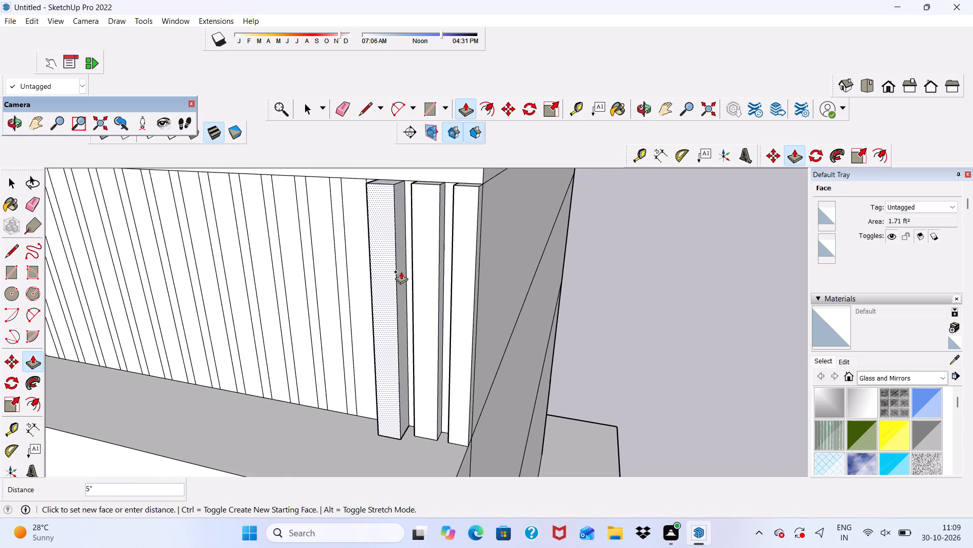
{"action": "left_click", "coordinate": [413, 276]}
{"action": "left_click", "coordinate": [362, 236]}
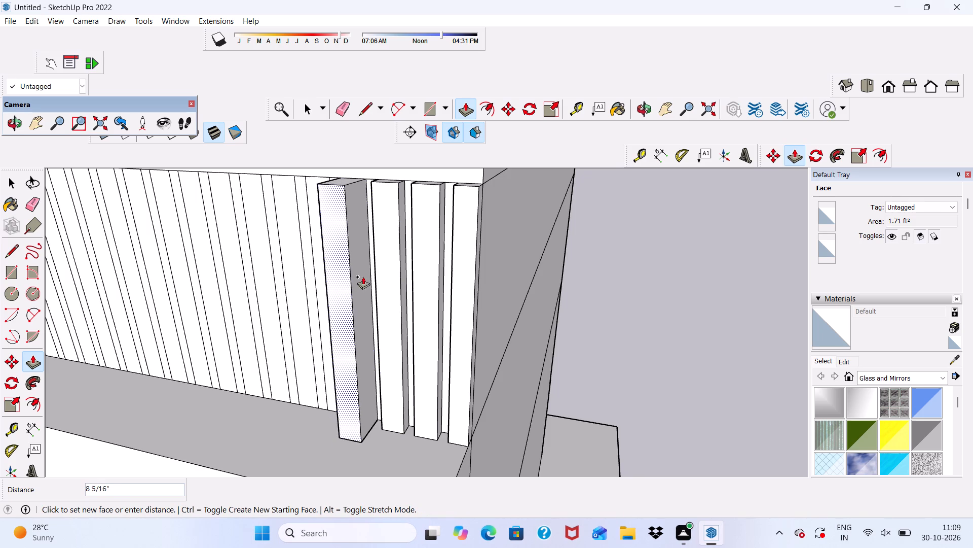
{"action": "left_click", "coordinate": [378, 285]}
Push/Pull the next three strips along the front face outward to the same 3" depth.
{"action": "scroll", "coordinate": [399, 258], "scroll_direction": "down", "scroll_amount": 2}
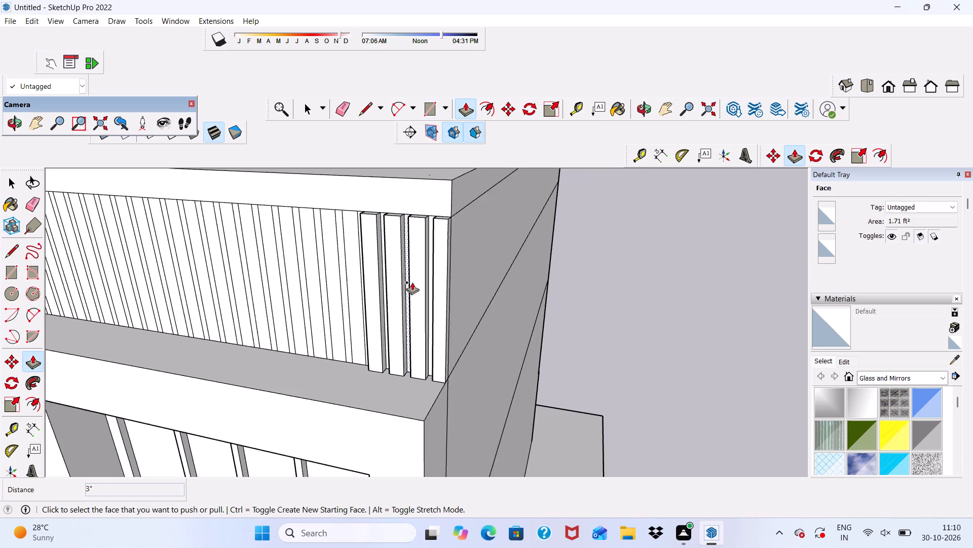
{"action": "scroll", "coordinate": [412, 282], "scroll_direction": "down", "scroll_amount": 5}
{"action": "middle_click_drag", "start_coordinate": [366, 269], "coordinate": [465, 282]}
{"action": "scroll", "coordinate": [389, 264], "scroll_direction": "up", "scroll_amount": 2}
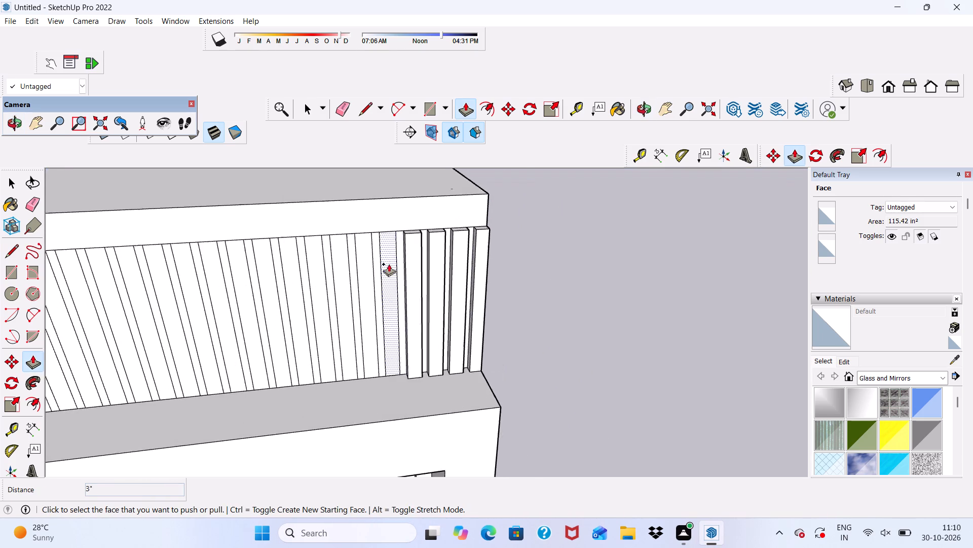
{"action": "scroll", "coordinate": [389, 264], "scroll_direction": "up", "scroll_amount": 2}
{"action": "left_click", "coordinate": [384, 250]}
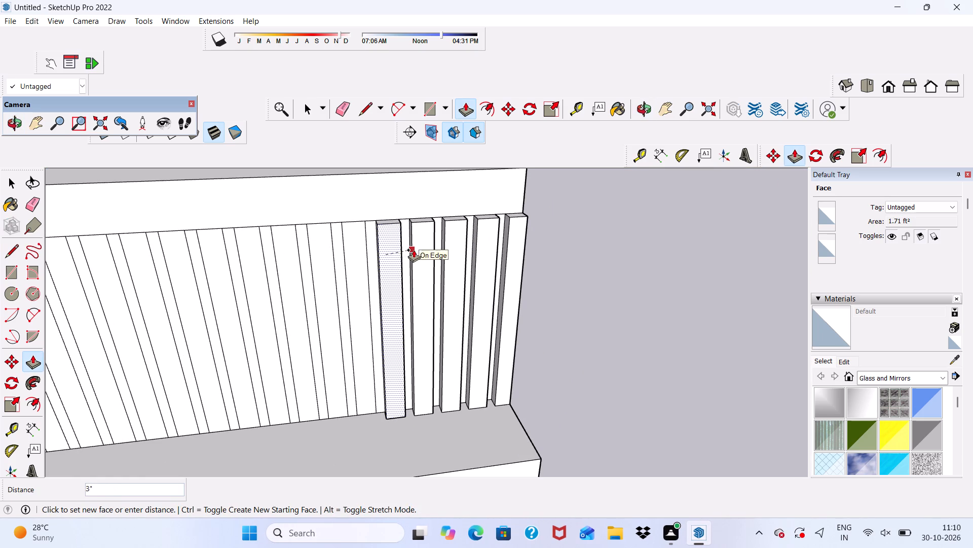
{"action": "left_click", "coordinate": [414, 250]}
{"action": "left_click", "coordinate": [357, 272]}
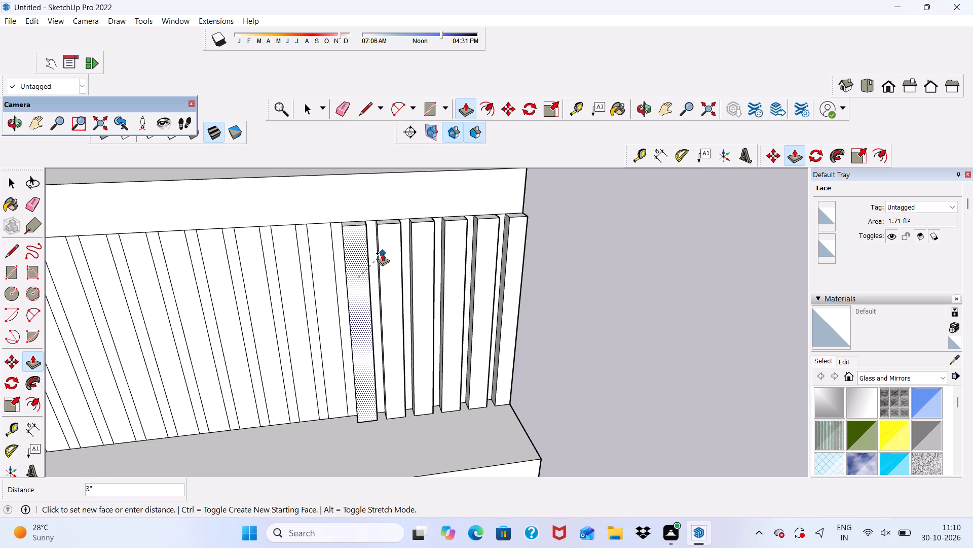
{"action": "left_click", "coordinate": [381, 270]}
{"action": "left_click", "coordinate": [325, 277]}
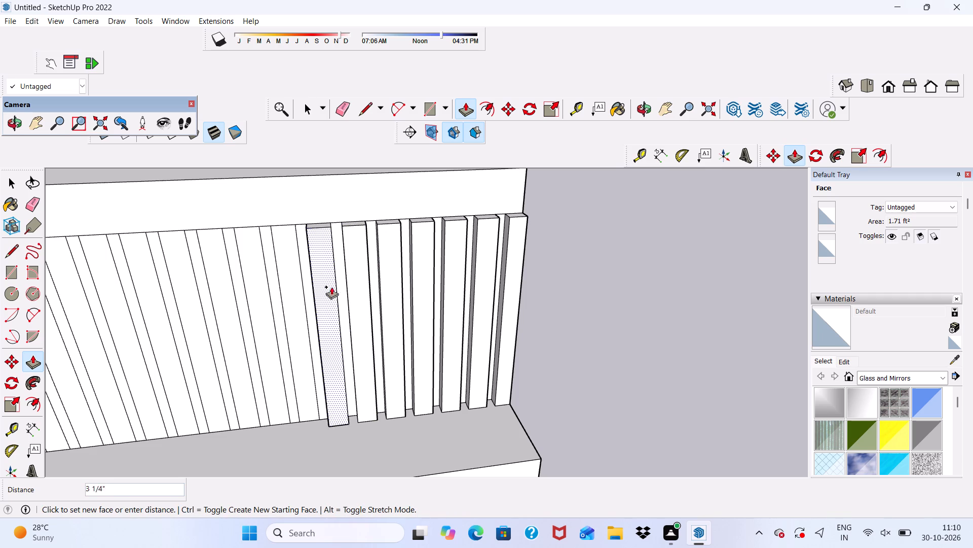
{"action": "left_click", "coordinate": [348, 281]}
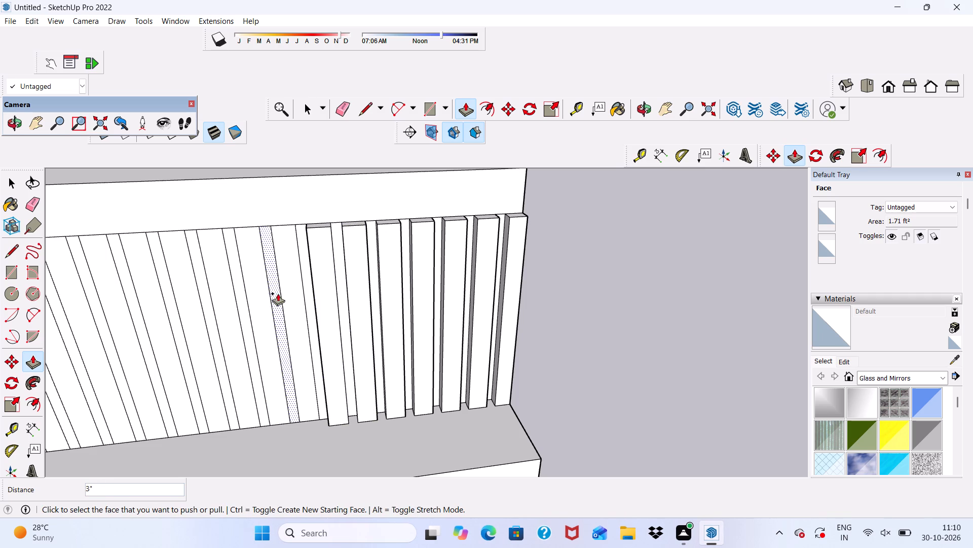
Push/Pull the next three flat strips beside the raised ones on the front face outward by 3".
{"action": "left_click", "coordinate": [292, 291]}
{"action": "scroll", "coordinate": [304, 290], "scroll_direction": "up", "scroll_amount": 4}
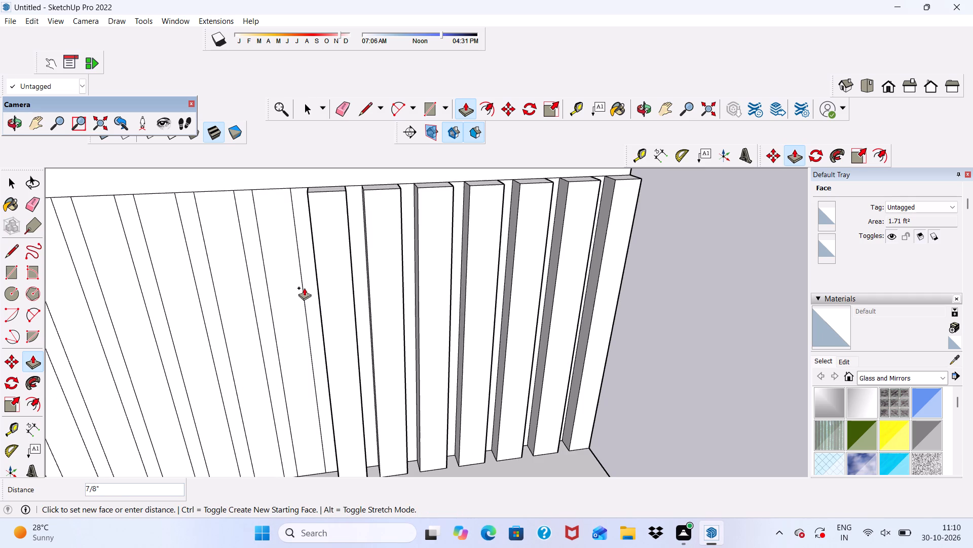
{"action": "left_click", "coordinate": [321, 315]}
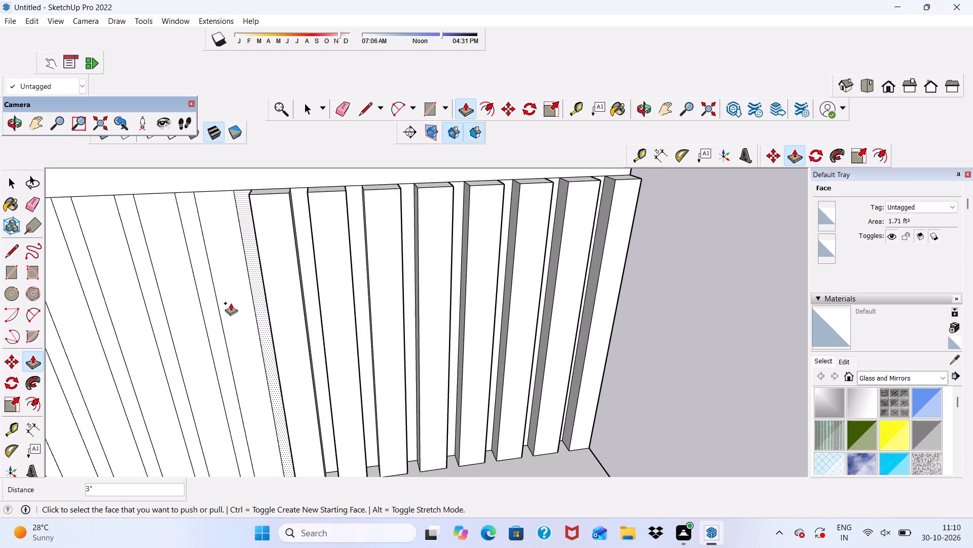
{"action": "left_click", "coordinate": [231, 303]}
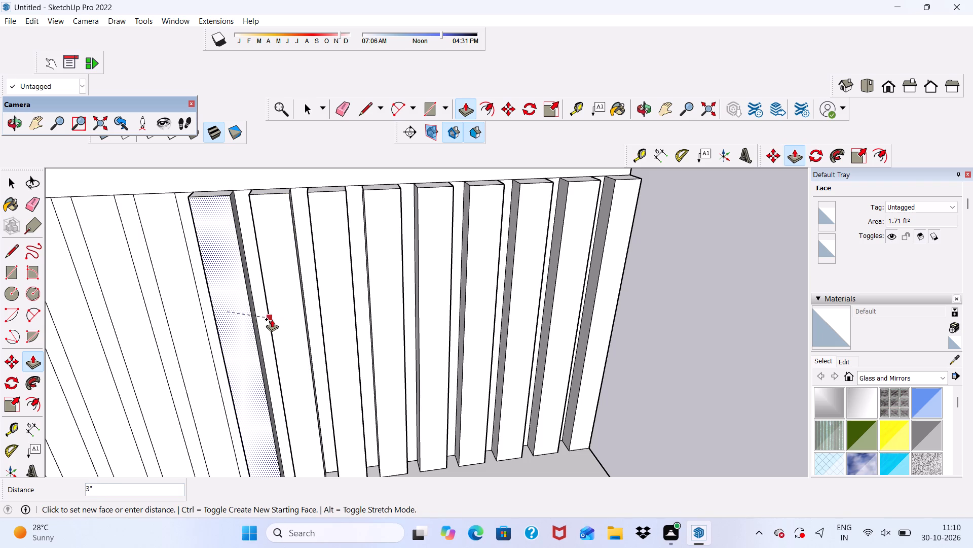
{"action": "left_click", "coordinate": [272, 319]}
{"action": "left_click", "coordinate": [198, 312]}
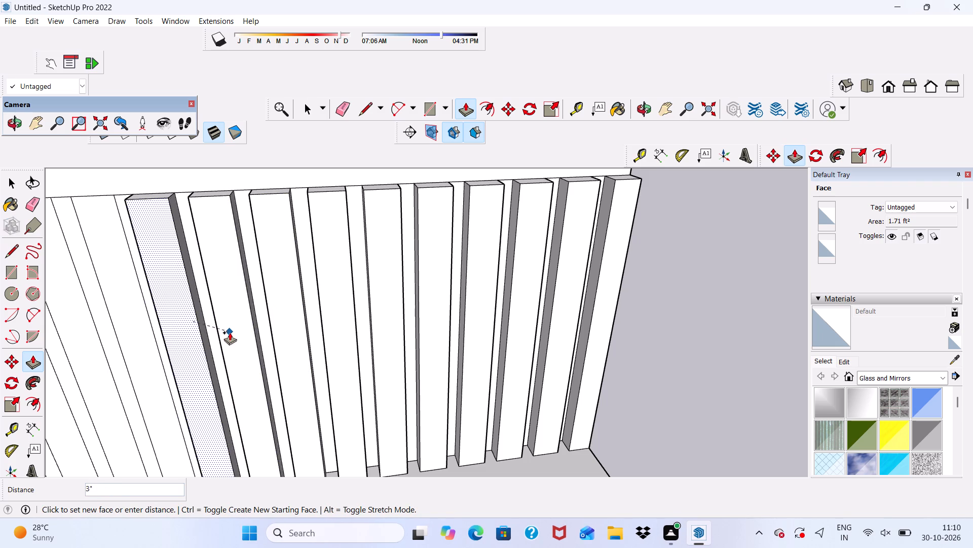
{"action": "left_click", "coordinate": [223, 348]}
Push/Pull the following two strips along the front face outward to the same 3" depth.
{"action": "scroll", "coordinate": [287, 253], "scroll_direction": "down", "scroll_amount": 12}
{"action": "middle_click_drag", "start_coordinate": [384, 280], "coordinate": [379, 245]}
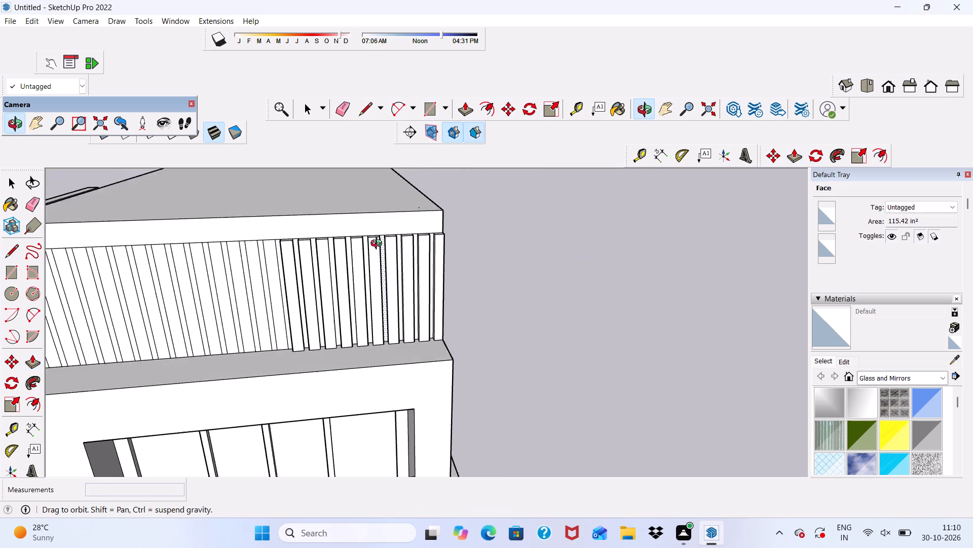
{"action": "middle_click_drag", "start_coordinate": [379, 245], "coordinate": [377, 229]}
{"action": "scroll", "coordinate": [285, 236], "scroll_direction": "up", "scroll_amount": 10}
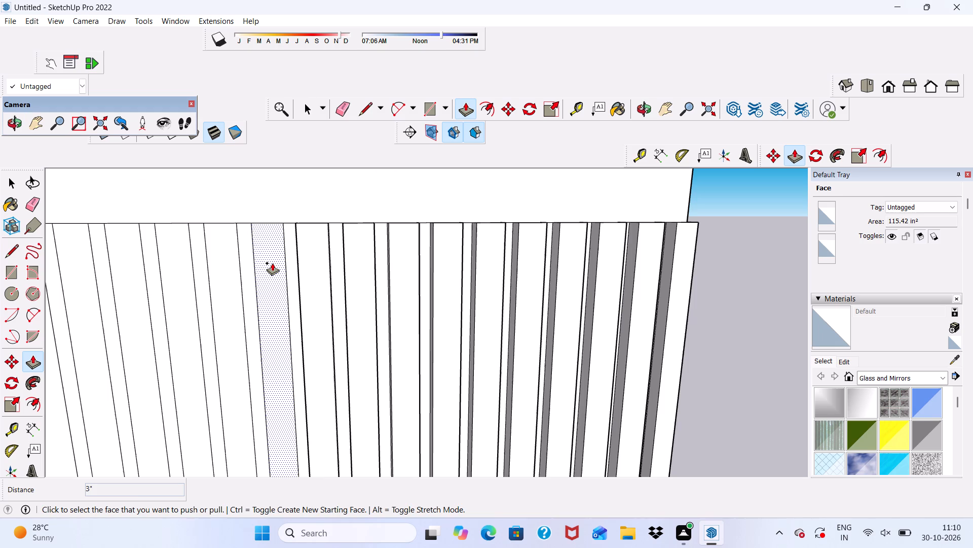
{"action": "left_click", "coordinate": [272, 263]}
{"action": "left_click", "coordinate": [300, 297]}
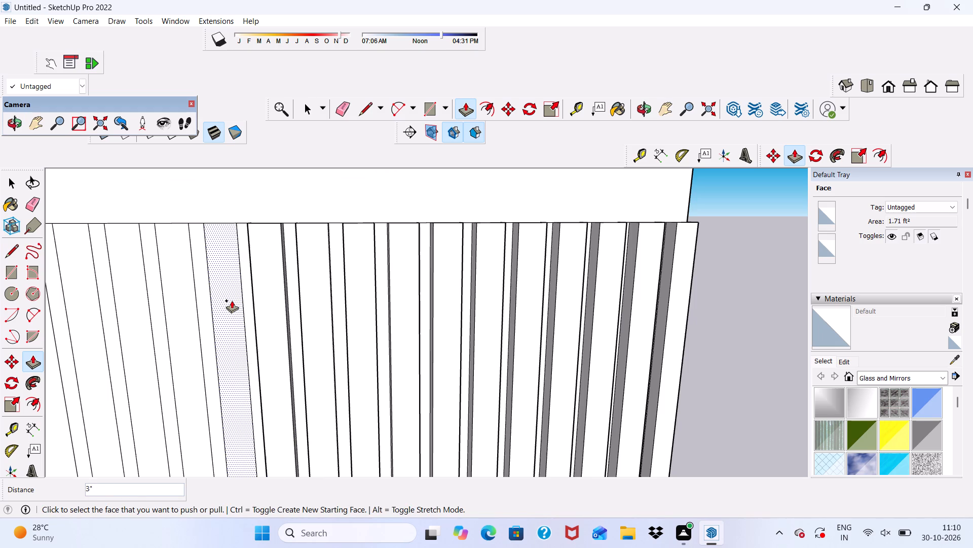
{"action": "left_click", "coordinate": [232, 300]}
{"action": "left_click", "coordinate": [258, 323]}
Push/Pull three more strips along the front face outward by 3", continuing the raised row.
{"action": "scroll", "coordinate": [302, 258], "scroll_direction": "down", "scroll_amount": 5}
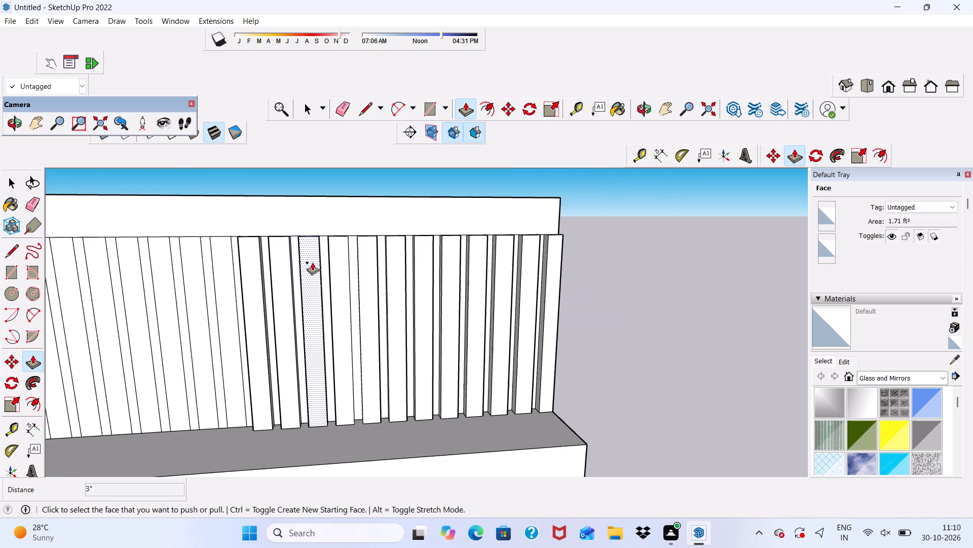
{"action": "scroll", "coordinate": [322, 253], "scroll_direction": "down", "scroll_amount": 5}
{"action": "scroll", "coordinate": [322, 273], "scroll_direction": "up", "scroll_amount": 1}
{"action": "middle_click_drag", "start_coordinate": [322, 273], "coordinate": [273, 344]}
{"action": "scroll", "coordinate": [248, 257], "scroll_direction": "up", "scroll_amount": 4}
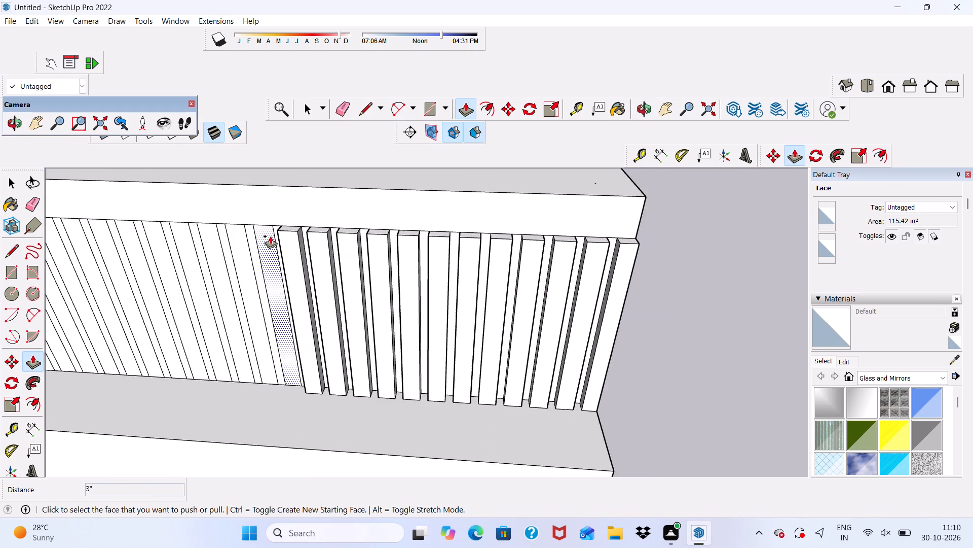
{"action": "scroll", "coordinate": [270, 236], "scroll_direction": "up", "scroll_amount": 2}
{"action": "left_click", "coordinate": [270, 236]}
{"action": "left_click", "coordinate": [290, 292]}
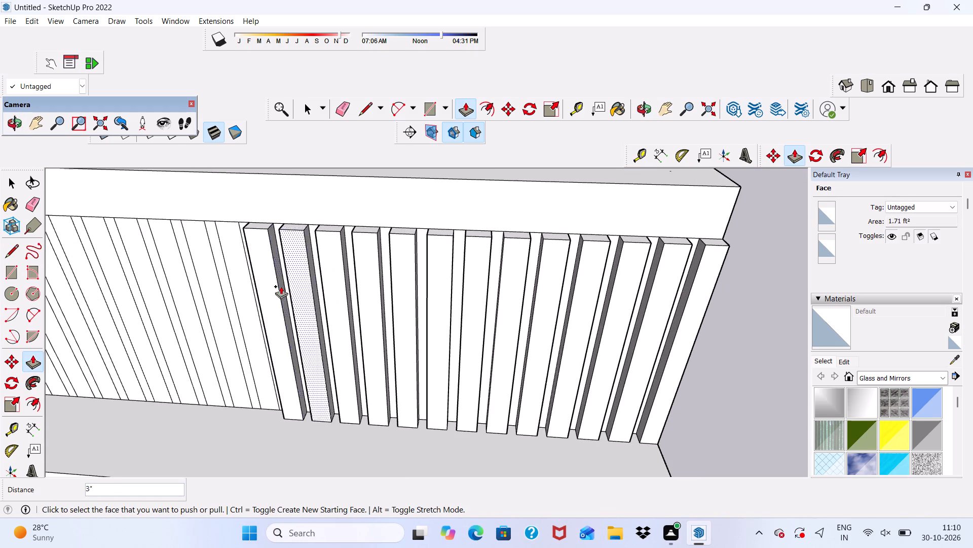
{"action": "left_click", "coordinate": [242, 272]}
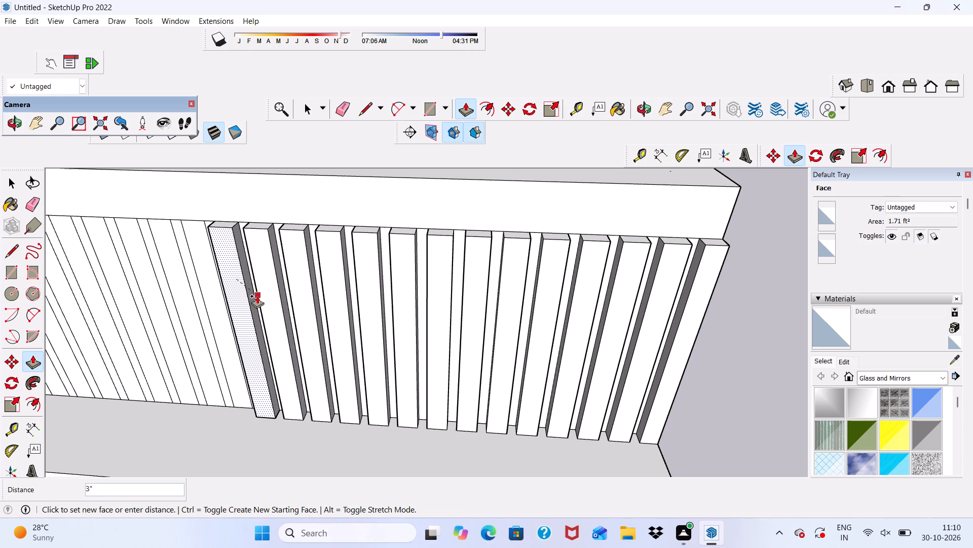
{"action": "left_click", "coordinate": [257, 296]}
{"action": "scroll", "coordinate": [209, 284], "scroll_direction": "up", "scroll_amount": 1}
{"action": "left_click", "coordinate": [209, 284]}
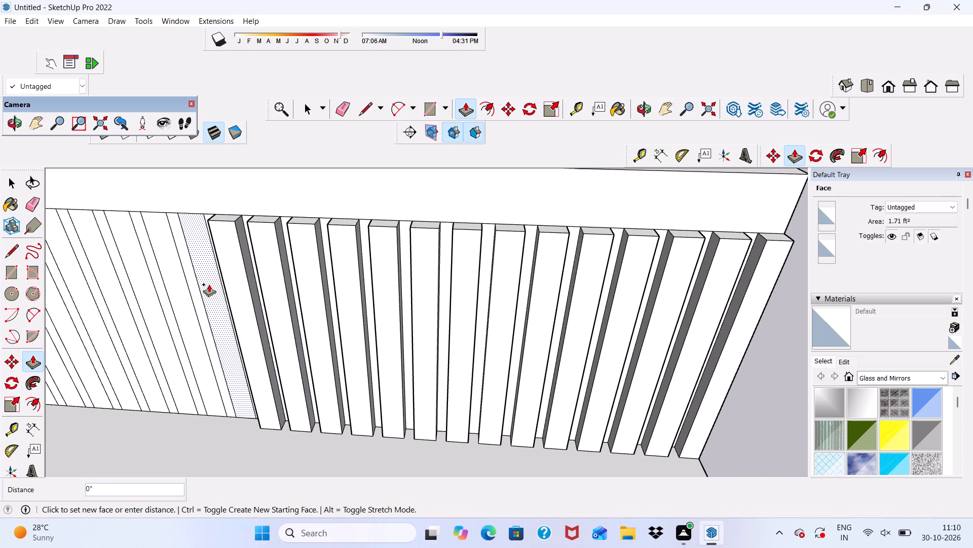
{"action": "left_click", "coordinate": [233, 301]}
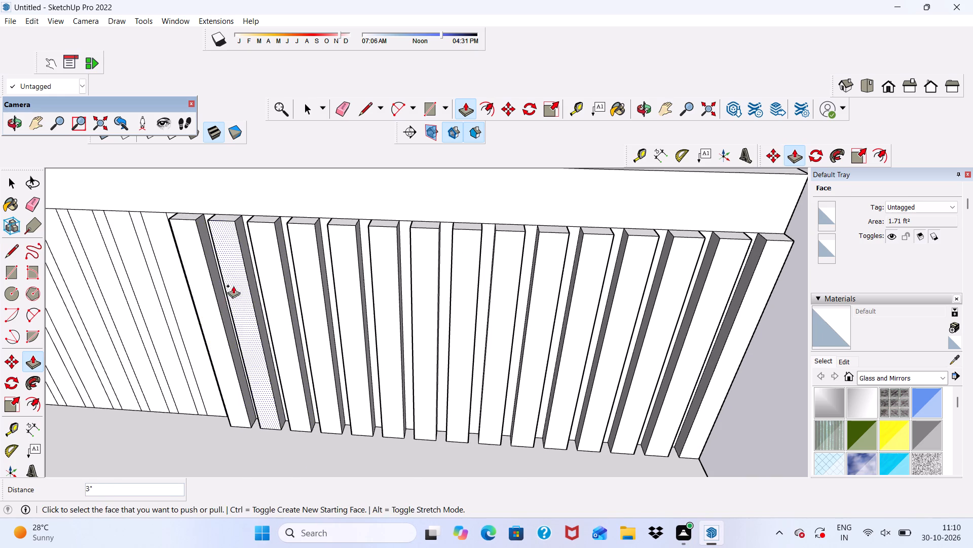
Push/Pull the next two strips adjoining the raised row outward to match its 3" depth.
{"action": "scroll", "coordinate": [231, 271], "scroll_direction": "down", "scroll_amount": 6}
{"action": "middle_click_drag", "start_coordinate": [292, 297], "coordinate": [468, 244]}
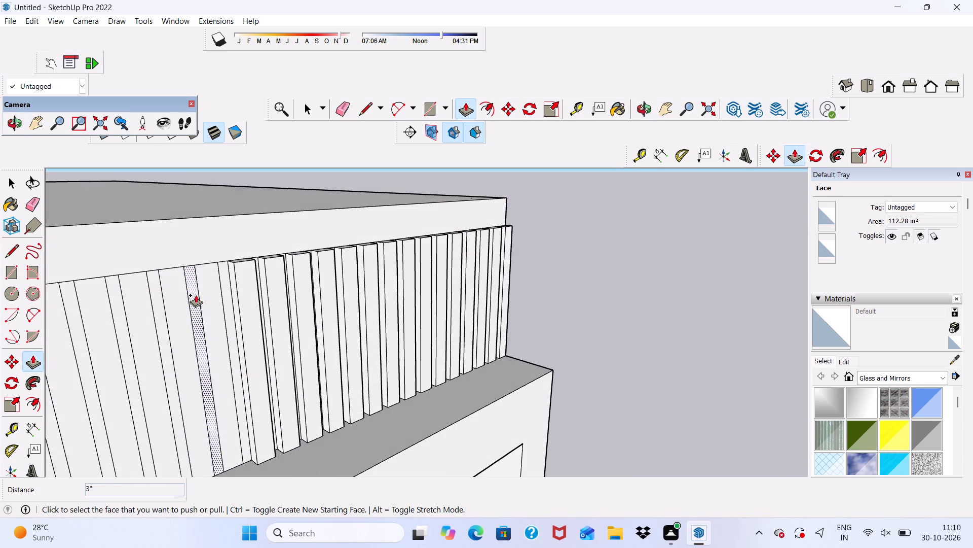
{"action": "scroll", "coordinate": [209, 294], "scroll_direction": "up", "scroll_amount": 3}
{"action": "left_click", "coordinate": [209, 294]}
{"action": "scroll", "coordinate": [247, 273], "scroll_direction": "down", "scroll_amount": 1}
{"action": "middle_click_drag", "start_coordinate": [247, 273], "coordinate": [143, 300]}
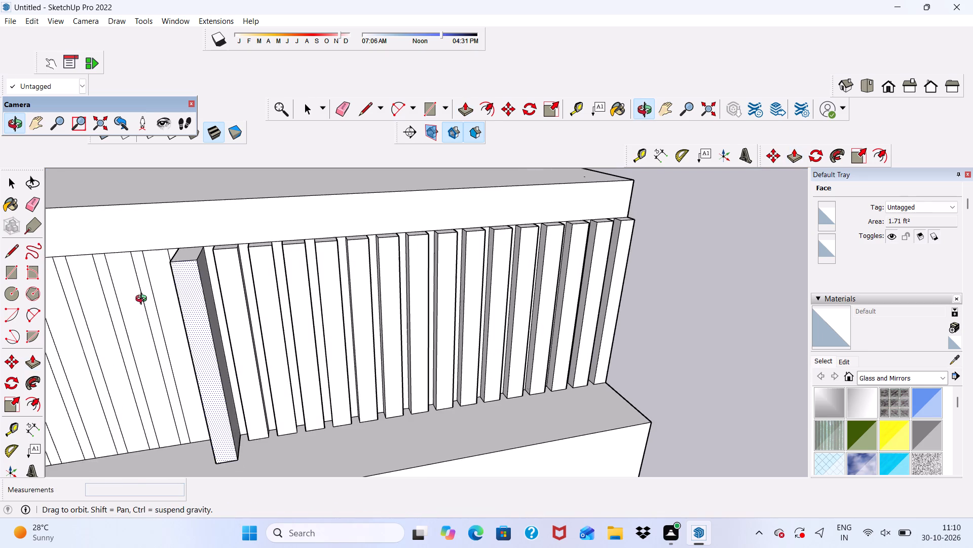
{"action": "middle_click_drag", "start_coordinate": [143, 300], "coordinate": [142, 299]}
{"action": "scroll", "coordinate": [219, 282], "scroll_direction": "up", "scroll_amount": 1}
{"action": "left_click", "coordinate": [219, 282]}
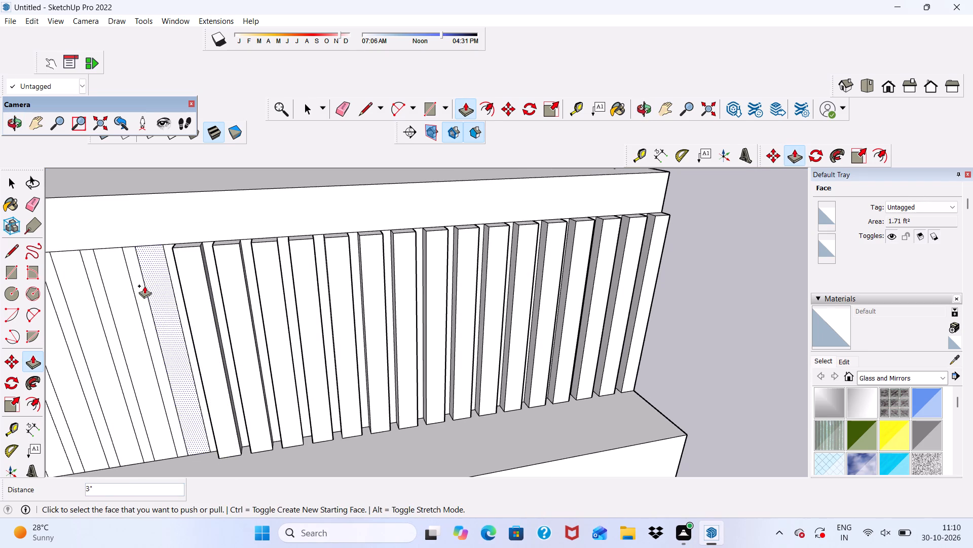
{"action": "left_click", "coordinate": [167, 288]}
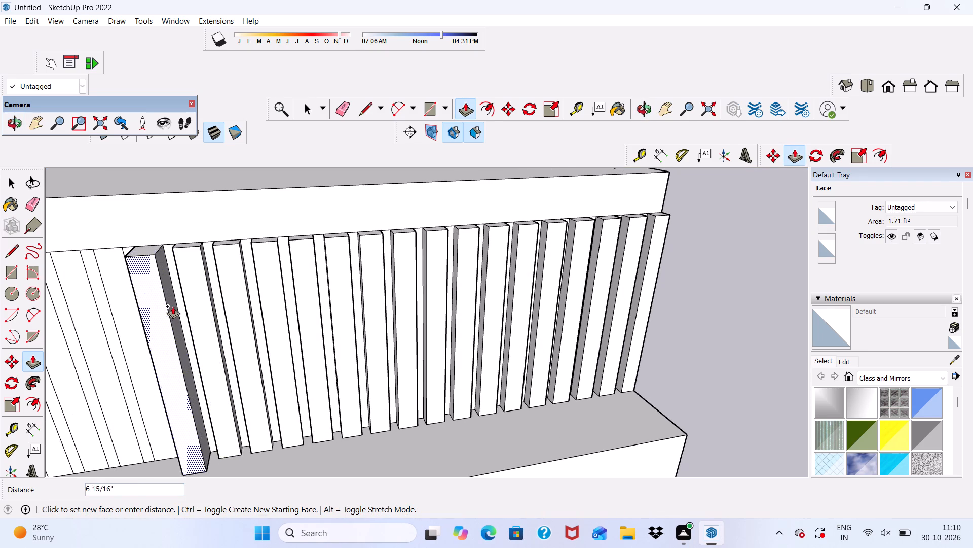
{"action": "left_click", "coordinate": [185, 303]}
Push/Pull the next three strips toward the front face's near corner outward by 3".
{"action": "scroll", "coordinate": [204, 271], "scroll_direction": "down", "scroll_amount": 13}
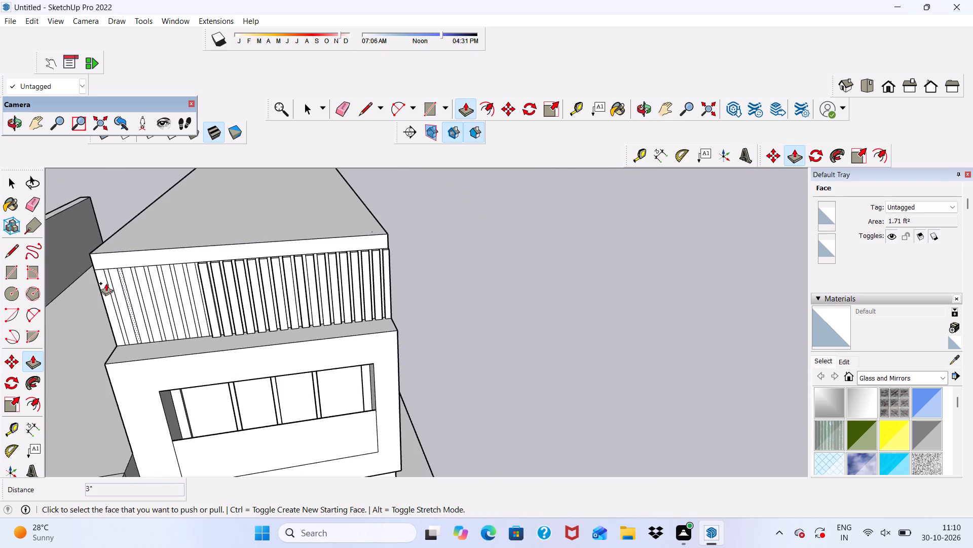
{"action": "scroll", "coordinate": [184, 262], "scroll_direction": "up", "scroll_amount": 14}
{"action": "left_click", "coordinate": [193, 270]}
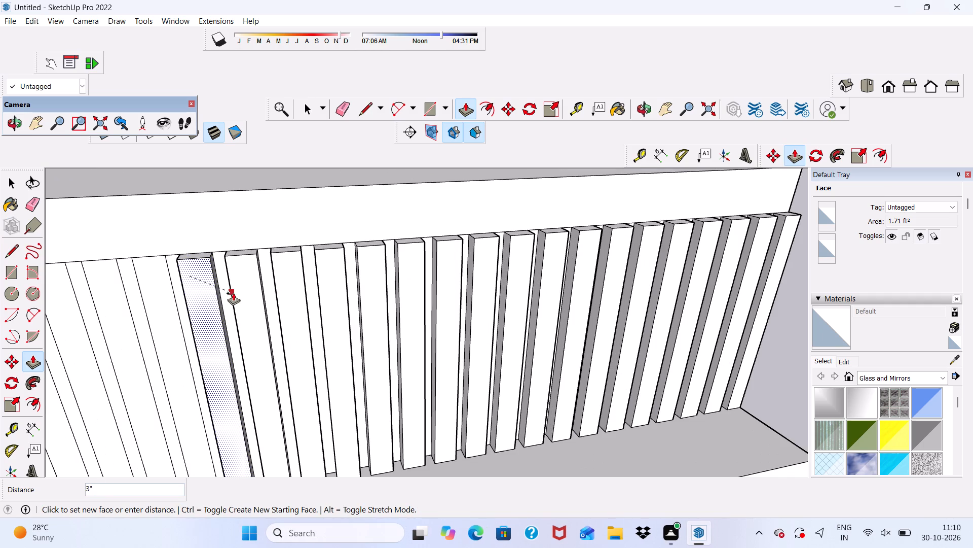
{"action": "left_click", "coordinate": [234, 293]}
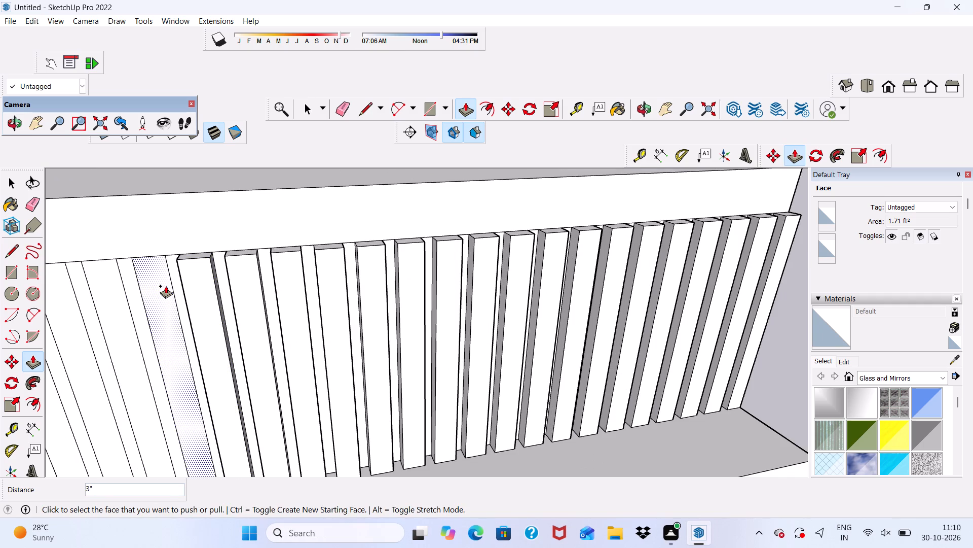
{"action": "scroll", "coordinate": [166, 286], "scroll_direction": "up", "scroll_amount": 4}
{"action": "left_click", "coordinate": [166, 286]}
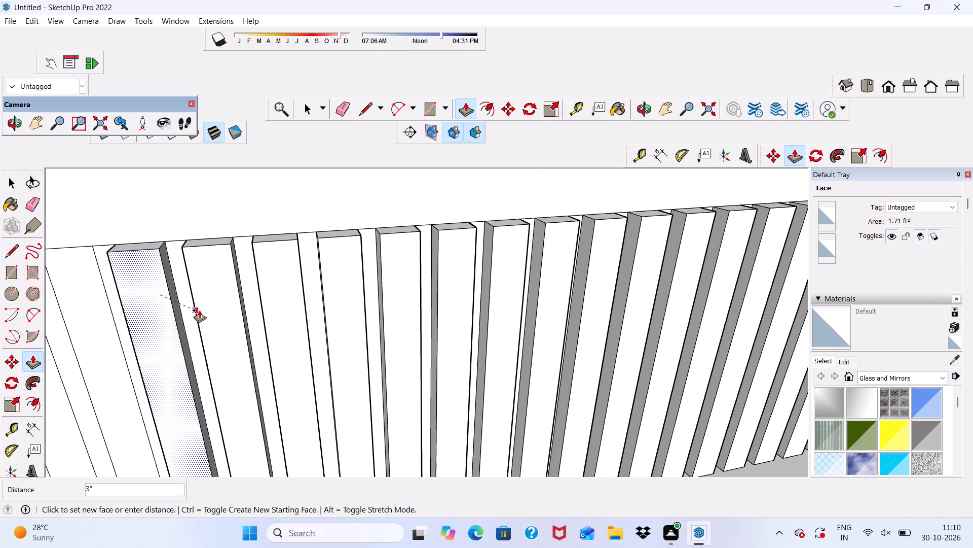
{"action": "left_click", "coordinate": [199, 314]}
{"action": "scroll", "coordinate": [225, 231], "scroll_direction": "down", "scroll_amount": 11}
{"action": "scroll", "coordinate": [185, 263], "scroll_direction": "up", "scroll_amount": 2}
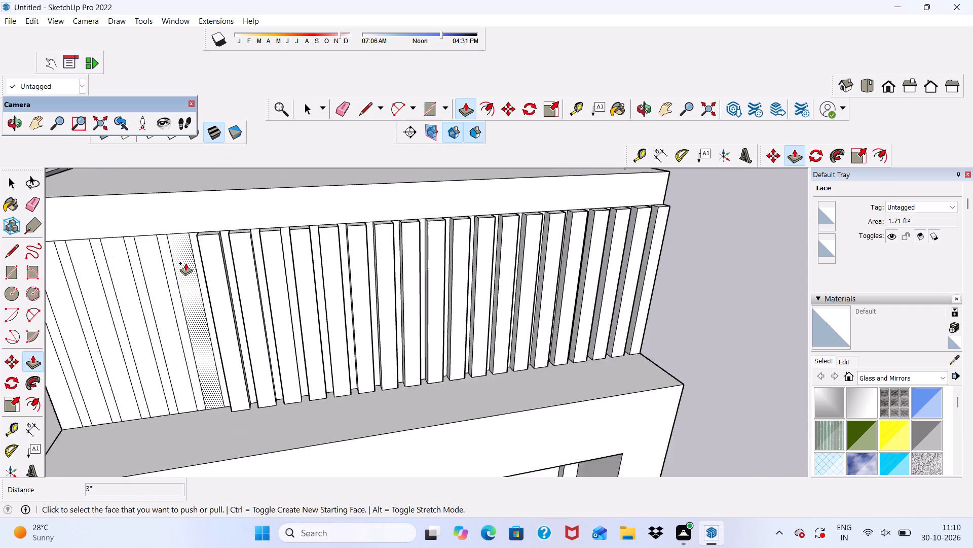
{"action": "scroll", "coordinate": [185, 263], "scroll_direction": "up", "scroll_amount": 3}
{"action": "left_click", "coordinate": [186, 263]}
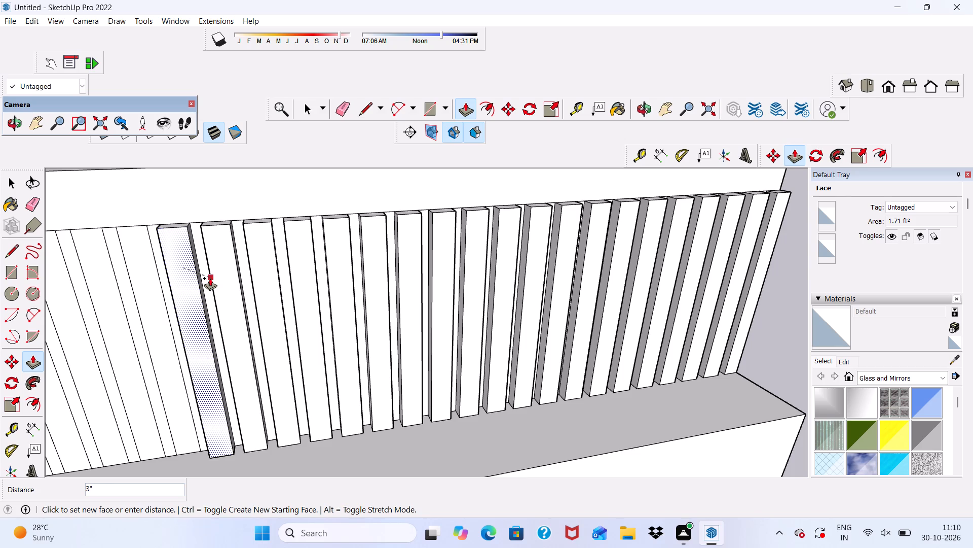
{"action": "left_click", "coordinate": [210, 278]}
Push/Pull two more strips next to the raised row outward to the same 3" depth.
{"action": "scroll", "coordinate": [166, 264], "scroll_direction": "down", "scroll_amount": 5}
{"action": "scroll", "coordinate": [135, 278], "scroll_direction": "up", "scroll_amount": 2}
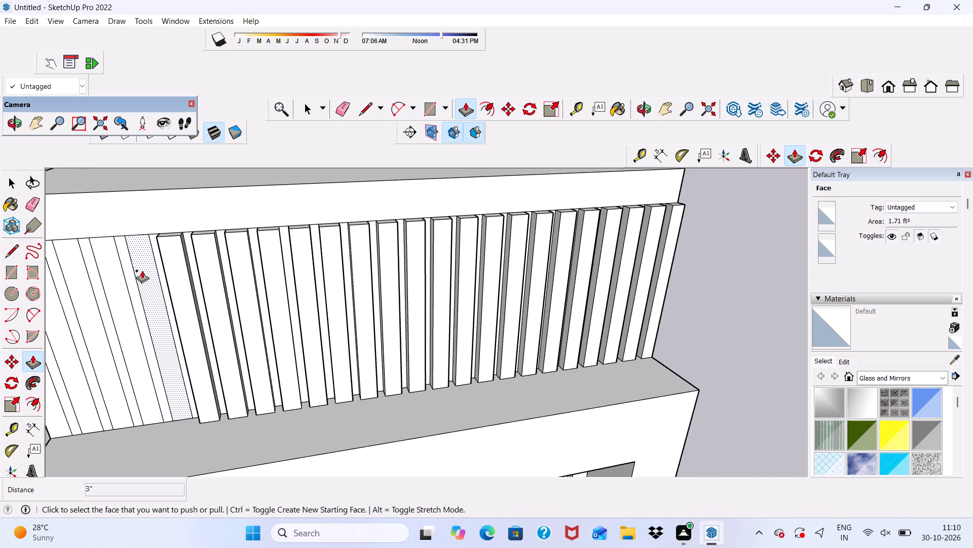
{"action": "left_click", "coordinate": [142, 270]}
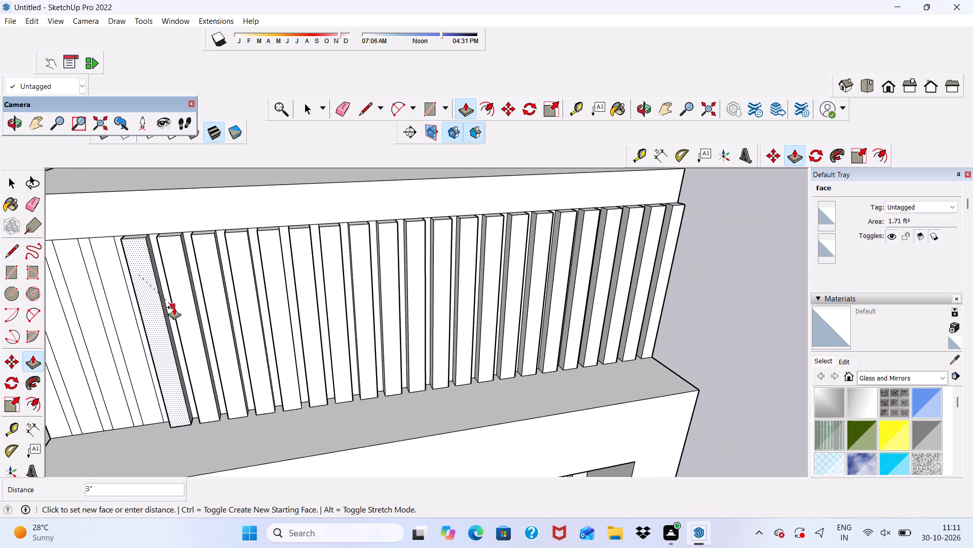
{"action": "left_click", "coordinate": [174, 307]}
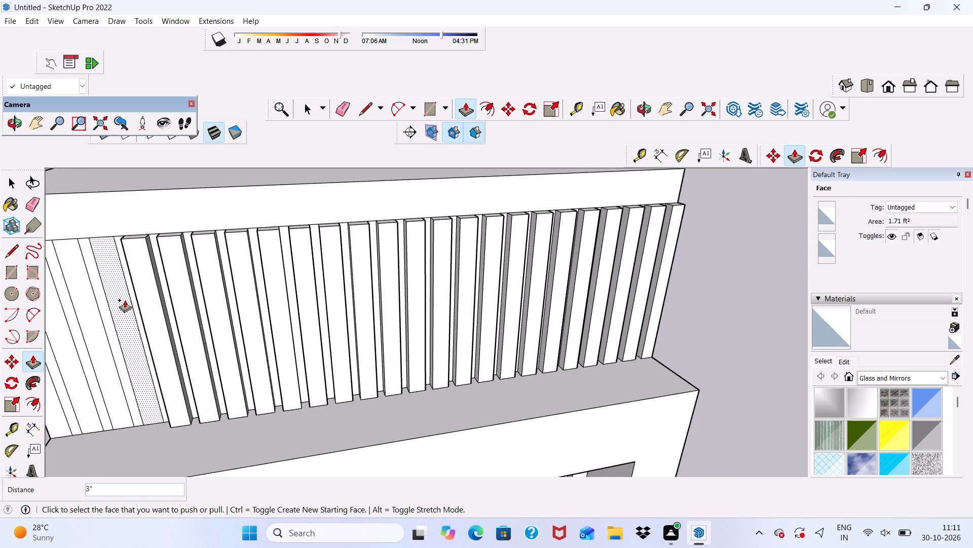
{"action": "left_click", "coordinate": [125, 300]}
{"action": "scroll", "coordinate": [150, 337], "scroll_direction": "up", "scroll_amount": 4}
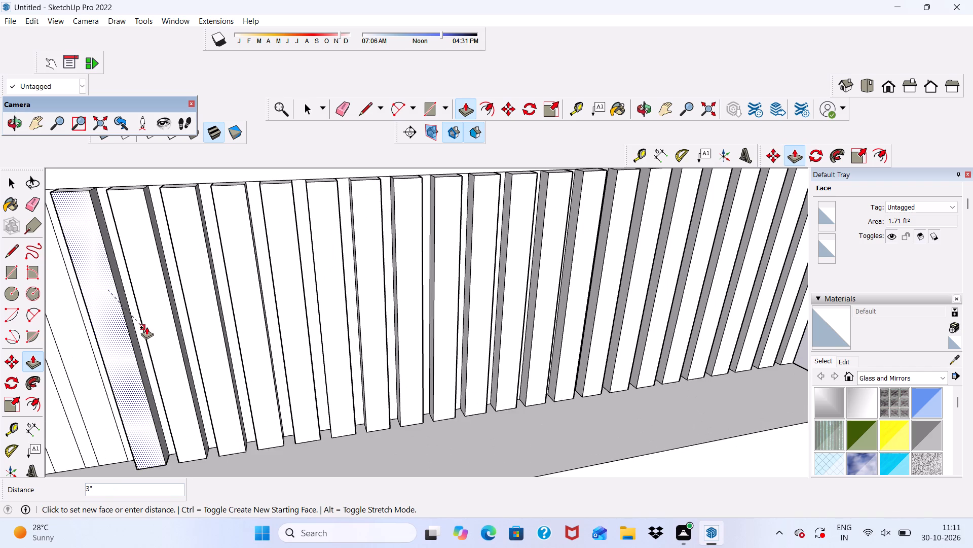
{"action": "left_click", "coordinate": [146, 327]}
Push/Pull the last three strips, up to the front face's remaining corner, outward by 3".
{"action": "scroll", "coordinate": [146, 323], "scroll_direction": "down", "scroll_amount": 11}
{"action": "scroll", "coordinate": [126, 260], "scroll_direction": "up", "scroll_amount": 9}
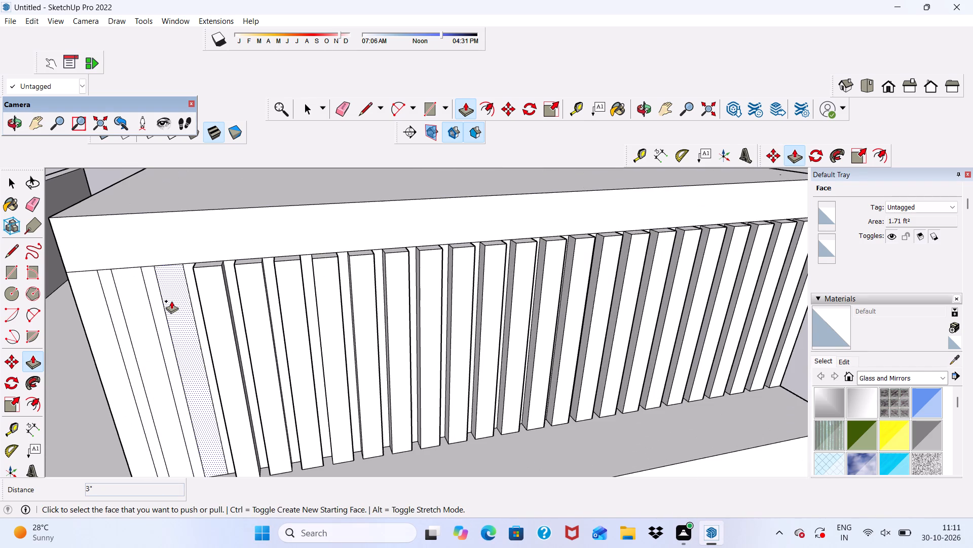
{"action": "left_click", "coordinate": [171, 301]}
{"action": "left_click", "coordinate": [204, 333]}
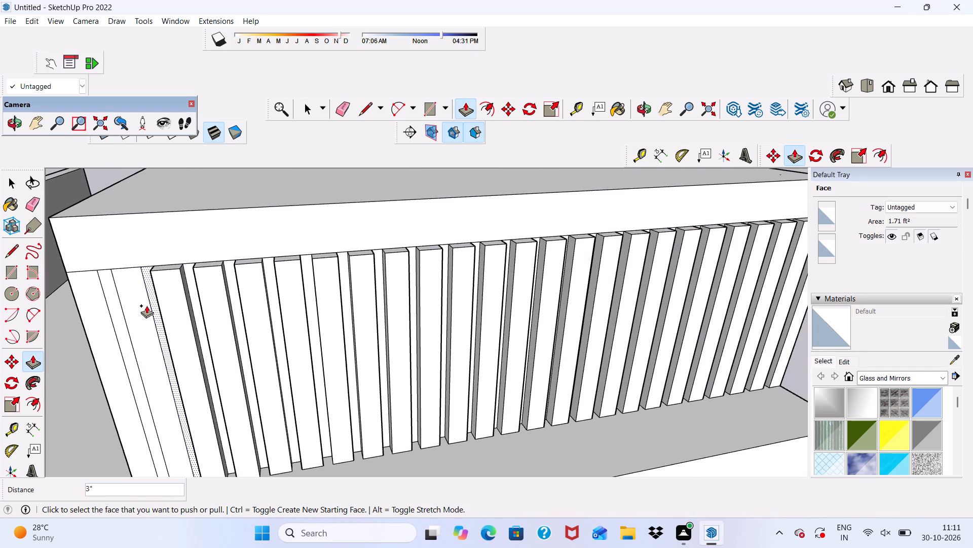
{"action": "left_click", "coordinate": [146, 305]}
{"action": "left_click", "coordinate": [172, 350]}
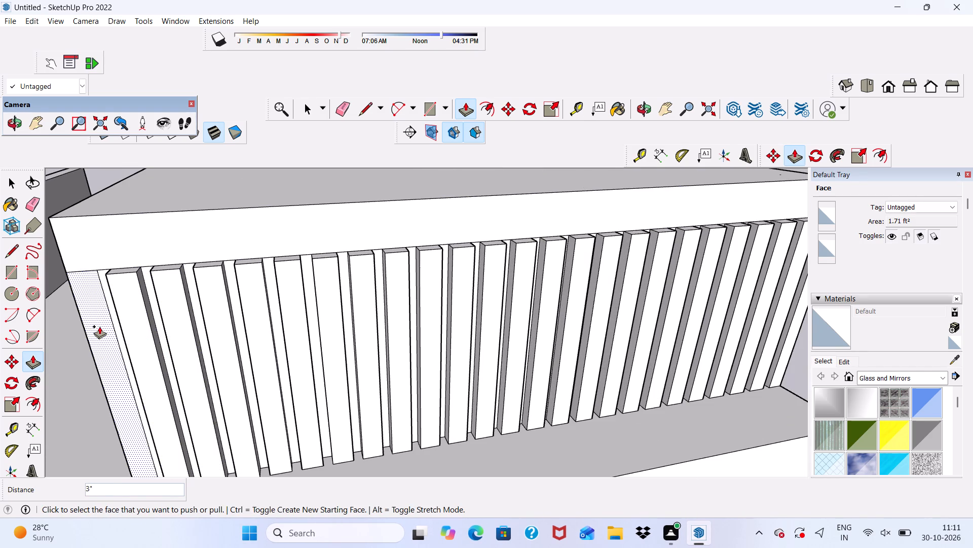
{"action": "left_click", "coordinate": [99, 326]}
{"action": "left_click", "coordinate": [131, 347]}
Push/Pull the horizontal band above the vertical strips outward by 1' as a roof overhang.
{"action": "scroll", "coordinate": [107, 270], "scroll_direction": "down", "scroll_amount": 7}
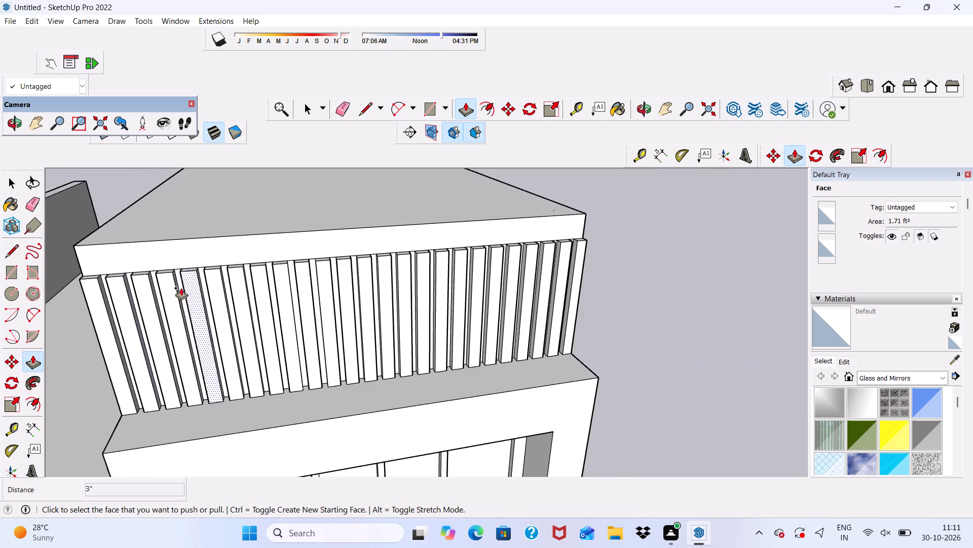
{"action": "scroll", "coordinate": [181, 288], "scroll_direction": "down", "scroll_amount": 6}
{"action": "scroll", "coordinate": [175, 342], "scroll_direction": "up", "scroll_amount": 1}
{"action": "middle_click_drag", "start_coordinate": [174, 334], "coordinate": [26, 227]}
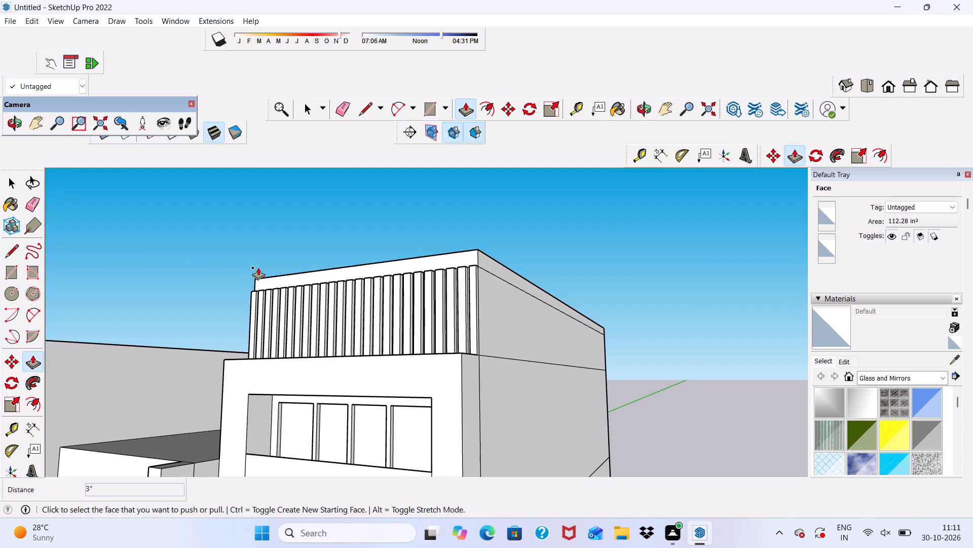
{"action": "scroll", "coordinate": [430, 253], "scroll_direction": "up", "scroll_amount": 5}
{"action": "scroll", "coordinate": [380, 220], "scroll_direction": "down", "scroll_amount": 6}
{"action": "scroll", "coordinate": [401, 247], "scroll_direction": "up", "scroll_amount": 1}
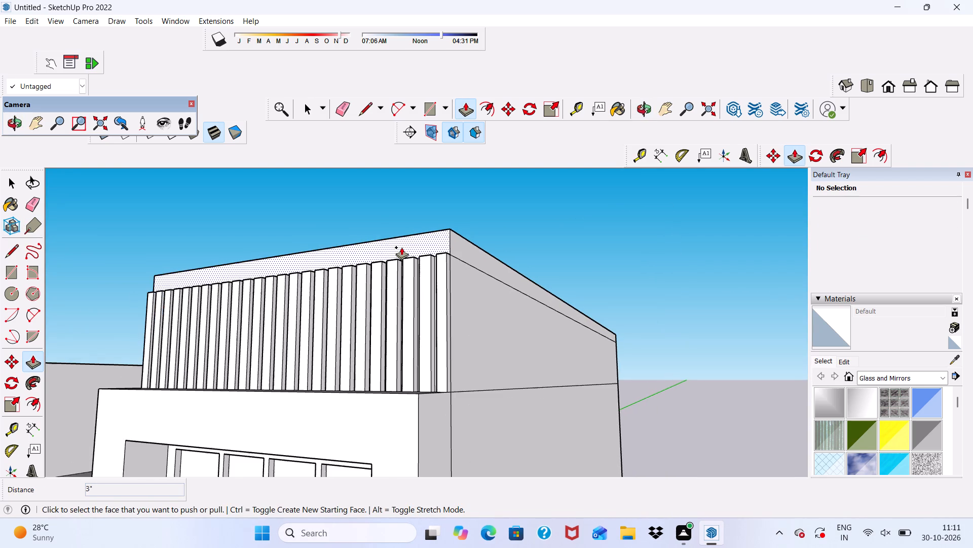
{"action": "left_click", "coordinate": [401, 247]}
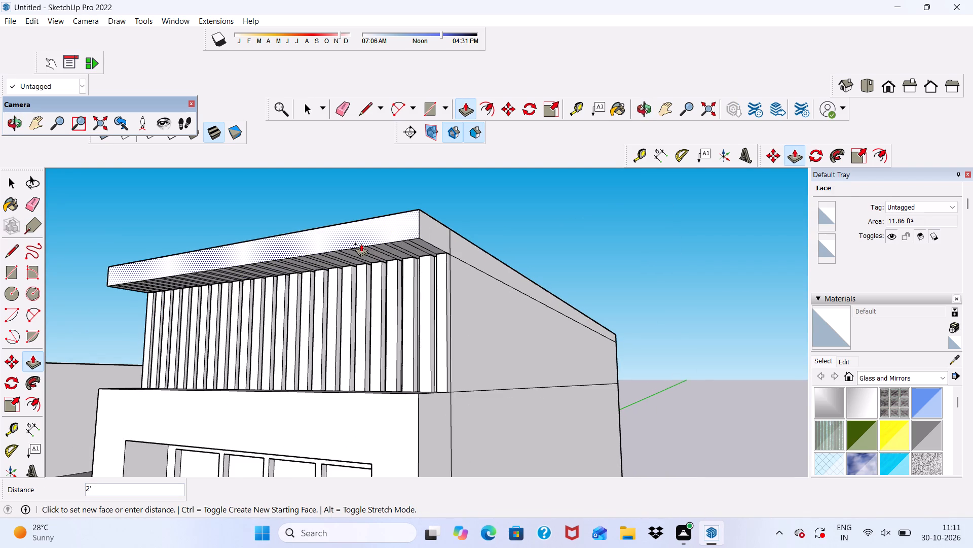
{"action": "type", "text": "1'"}
{"action": "key", "text": "Return"}
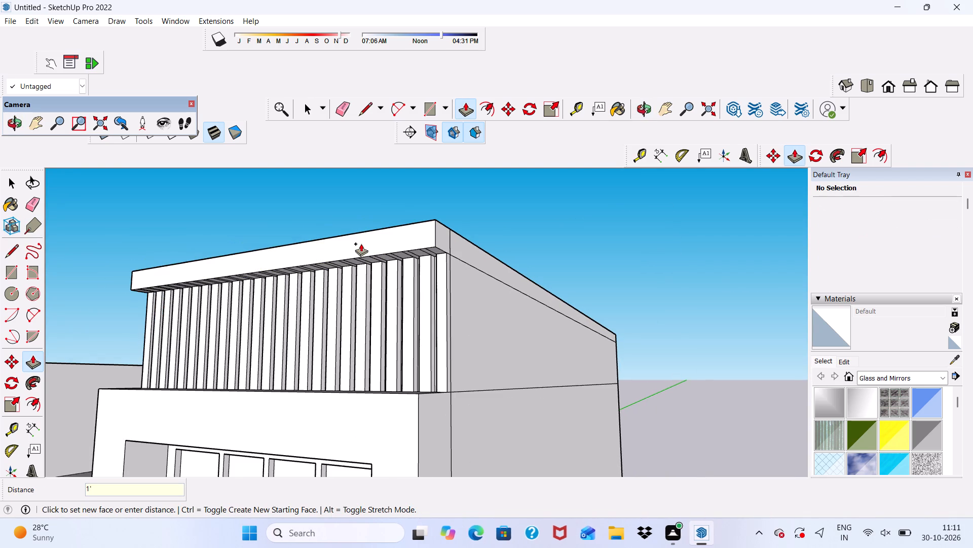
Push/Pull the roof band on the tallest block's outer long side outward by 1'.
{"action": "scroll", "coordinate": [358, 252], "scroll_direction": "down", "scroll_amount": 5}
{"action": "scroll", "coordinate": [413, 278], "scroll_direction": "down", "scroll_amount": 1}
{"action": "middle_click_drag", "start_coordinate": [413, 278], "coordinate": [258, 335]}
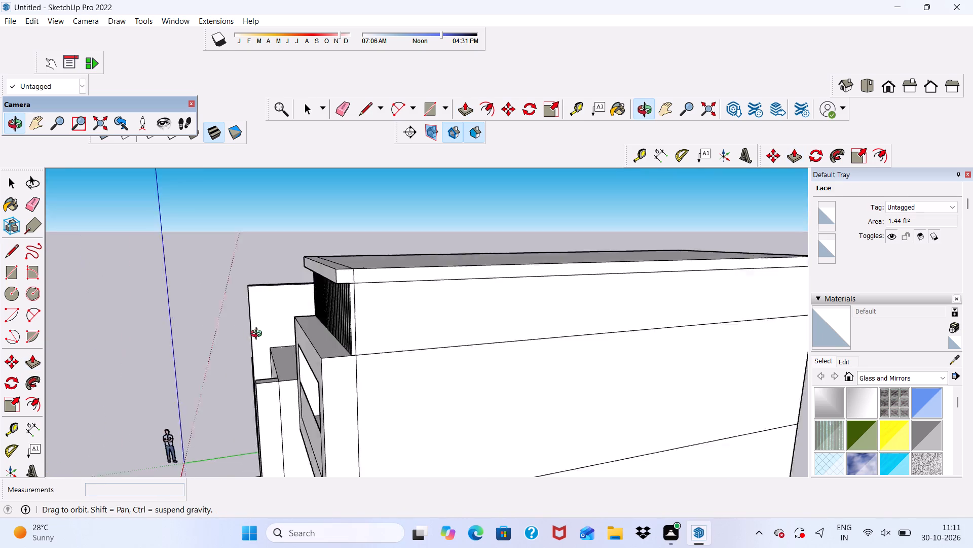
{"action": "middle_click_drag", "start_coordinate": [258, 335], "coordinate": [189, 334]}
{"action": "scroll", "coordinate": [358, 281], "scroll_direction": "up", "scroll_amount": 5}
{"action": "left_click", "coordinate": [358, 268]}
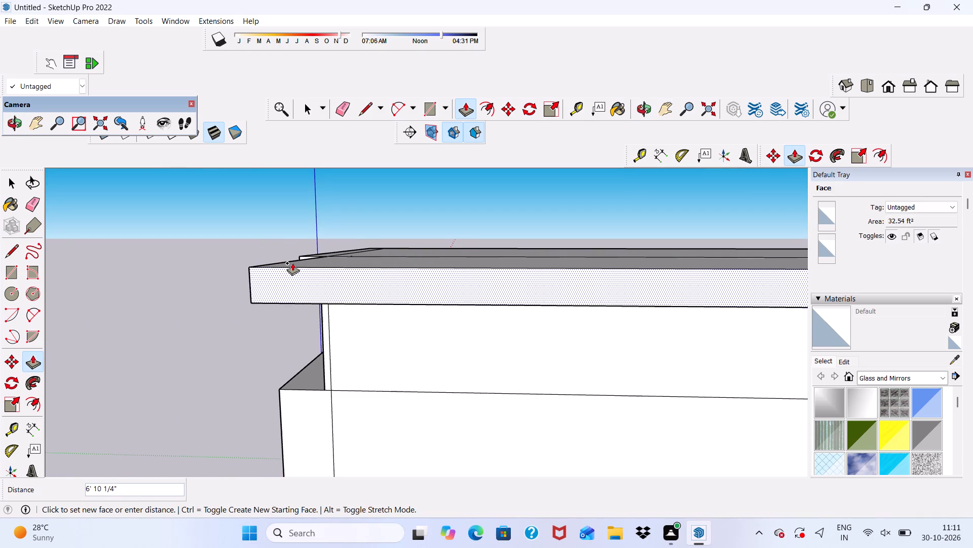
{"action": "type", "text": "1'"}
{"action": "key", "text": "Return"}
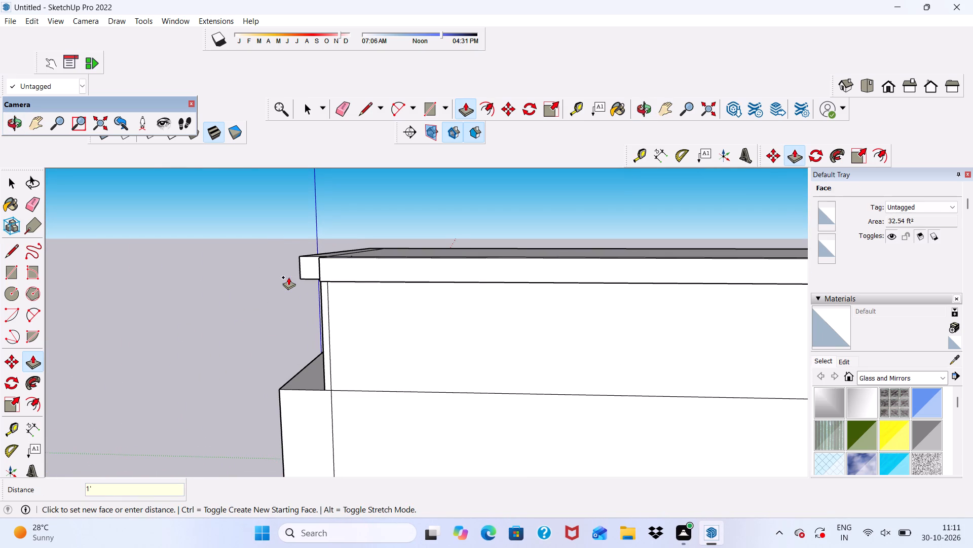
Push/Pull the roof band on the tallest block's rear side outward by 1'.
{"action": "scroll", "coordinate": [288, 277], "scroll_direction": "up", "scroll_amount": 2}
{"action": "scroll", "coordinate": [275, 265], "scroll_direction": "down", "scroll_amount": 13}
{"action": "middle_click_drag", "start_coordinate": [535, 296], "coordinate": [233, 333]}
{"action": "scroll", "coordinate": [356, 306], "scroll_direction": "up", "scroll_amount": 9}
{"action": "left_click", "coordinate": [357, 297]}
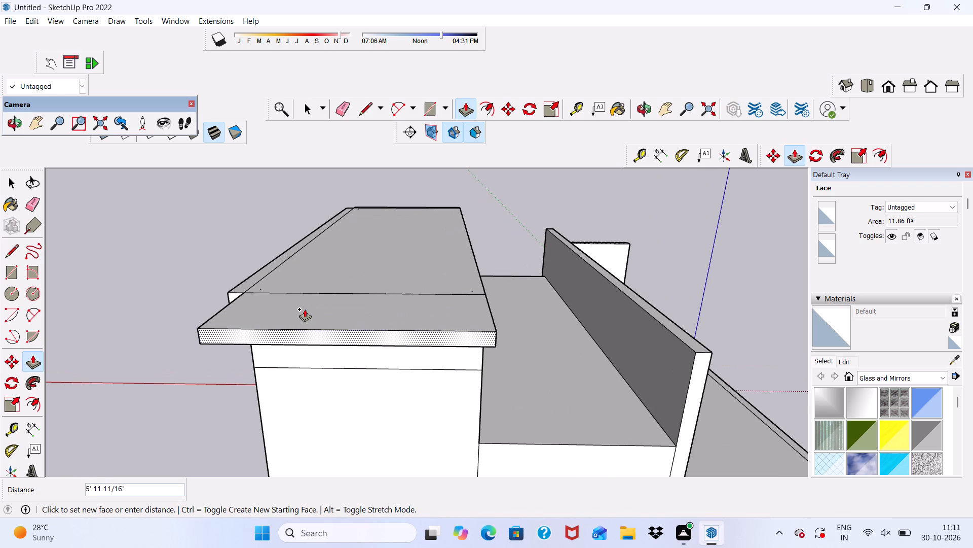
{"action": "type", "text": "1'"}
{"action": "key", "text": "Return"}
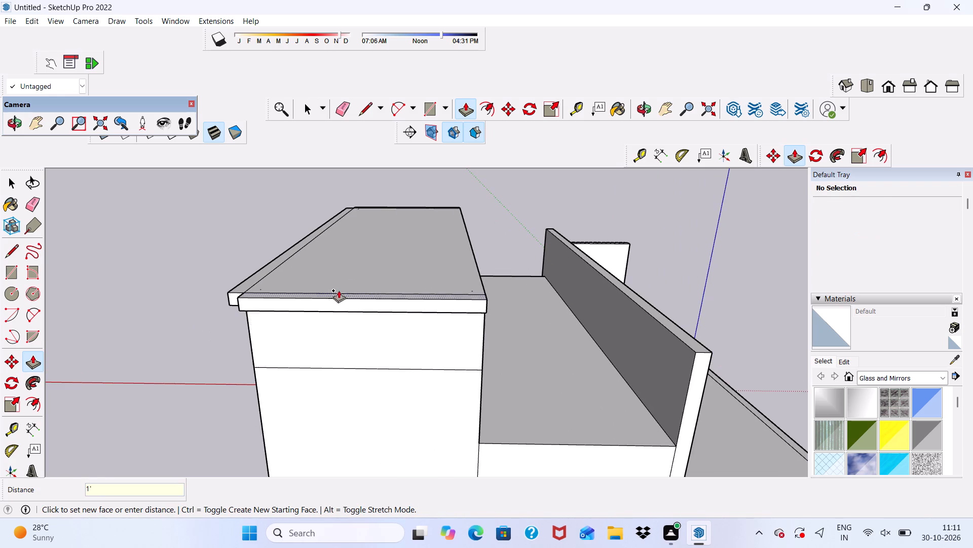
Push/Pull the roof band on the long side facing the lower roofs outward by 1'.
{"action": "scroll", "coordinate": [339, 289], "scroll_direction": "down", "scroll_amount": 4}
{"action": "middle_click_drag", "start_coordinate": [395, 331], "coordinate": [192, 354]}
{"action": "scroll", "coordinate": [209, 294], "scroll_direction": "up", "scroll_amount": 10}
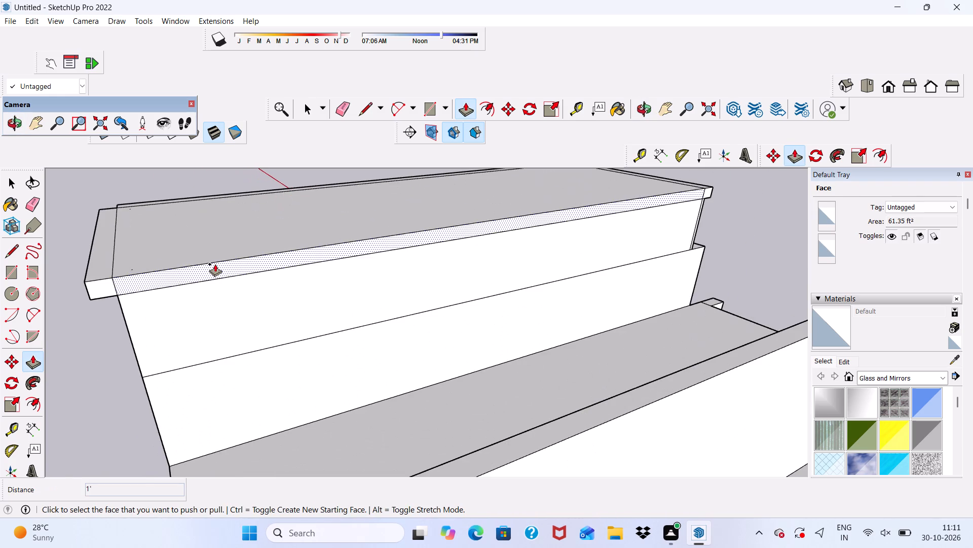
{"action": "left_click", "coordinate": [215, 264]}
{"action": "type", "text": "1'"}
{"action": "key", "text": "Return"}
Extend the overhang's end face by 1' to fill the rear corner on the side facing the lower roofs.
{"action": "scroll", "coordinate": [217, 275], "scroll_direction": "up", "scroll_amount": 2}
{"action": "scroll", "coordinate": [210, 278], "scroll_direction": "down", "scroll_amount": 5}
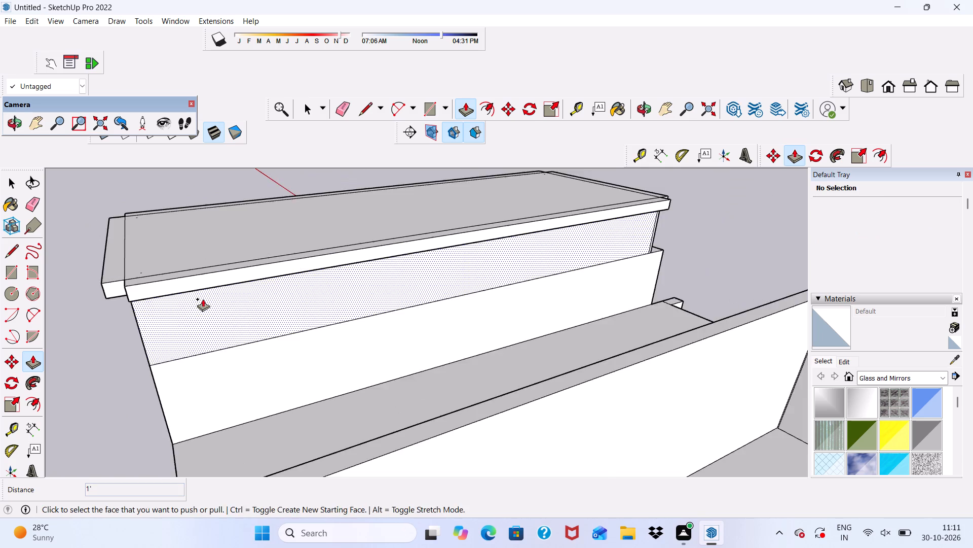
{"action": "middle_click_drag", "start_coordinate": [203, 299], "coordinate": [283, 282]}
{"action": "scroll", "coordinate": [269, 277], "scroll_direction": "up", "scroll_amount": 9}
{"action": "left_click", "coordinate": [263, 271]}
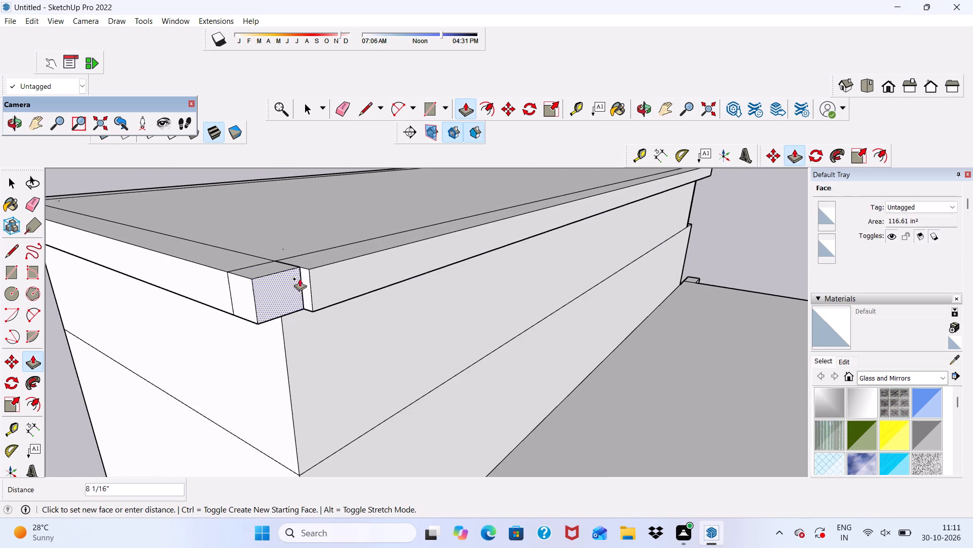
{"action": "left_click", "coordinate": [318, 271]}
{"action": "scroll", "coordinate": [223, 259], "scroll_direction": "down", "scroll_amount": 4}
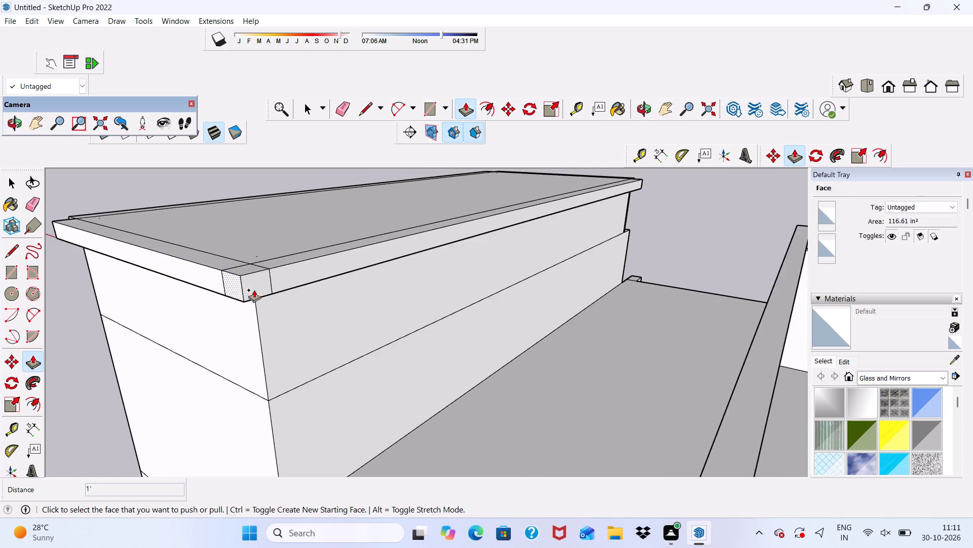
Extend the overhang's end face 1' to fill the front corner on the side facing the lower roofs.
{"action": "scroll", "coordinate": [254, 290], "scroll_direction": "down", "scroll_amount": 13}
{"action": "scroll", "coordinate": [371, 273], "scroll_direction": "down", "scroll_amount": 4}
{"action": "middle_click_drag", "start_coordinate": [393, 291], "coordinate": [297, 349]}
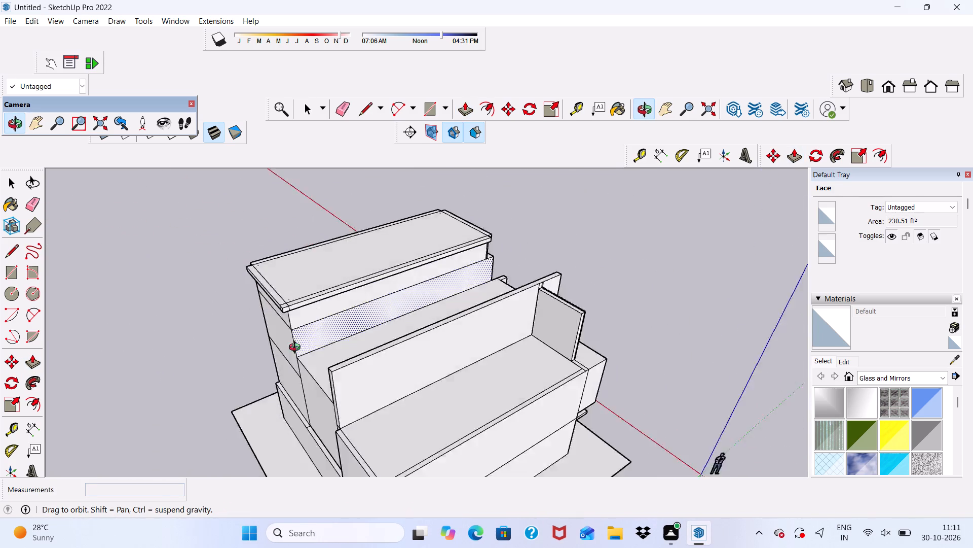
{"action": "middle_click_drag", "start_coordinate": [297, 349], "coordinate": [122, 366]}
{"action": "scroll", "coordinate": [459, 271], "scroll_direction": "up", "scroll_amount": 12}
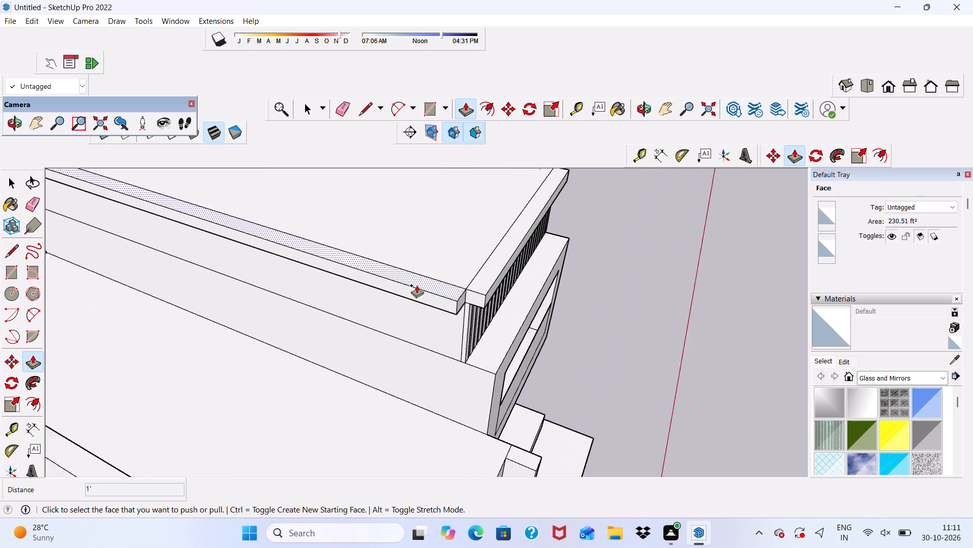
{"action": "scroll", "coordinate": [417, 285], "scroll_direction": "up", "scroll_amount": 2}
{"action": "scroll", "coordinate": [422, 285], "scroll_direction": "down", "scroll_amount": 1}
{"action": "scroll", "coordinate": [467, 302], "scroll_direction": "up", "scroll_amount": 7}
{"action": "left_click", "coordinate": [474, 306]}
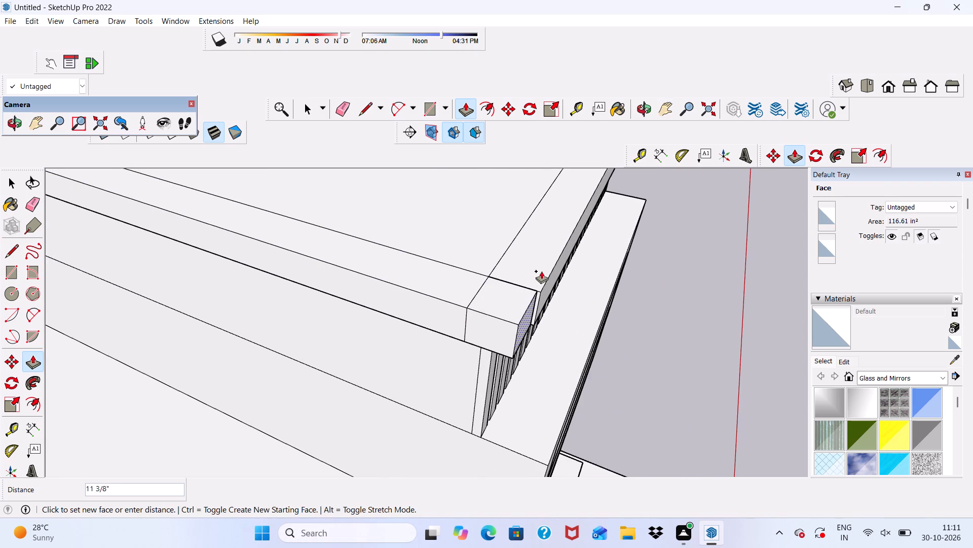
{"action": "left_click", "coordinate": [545, 286]}
Extend the front overhang's end face by 1' to fill the front corner on the outer long side.
{"action": "scroll", "coordinate": [375, 271], "scroll_direction": "down", "scroll_amount": 11}
{"action": "middle_click_drag", "start_coordinate": [509, 320], "coordinate": [447, 332]}
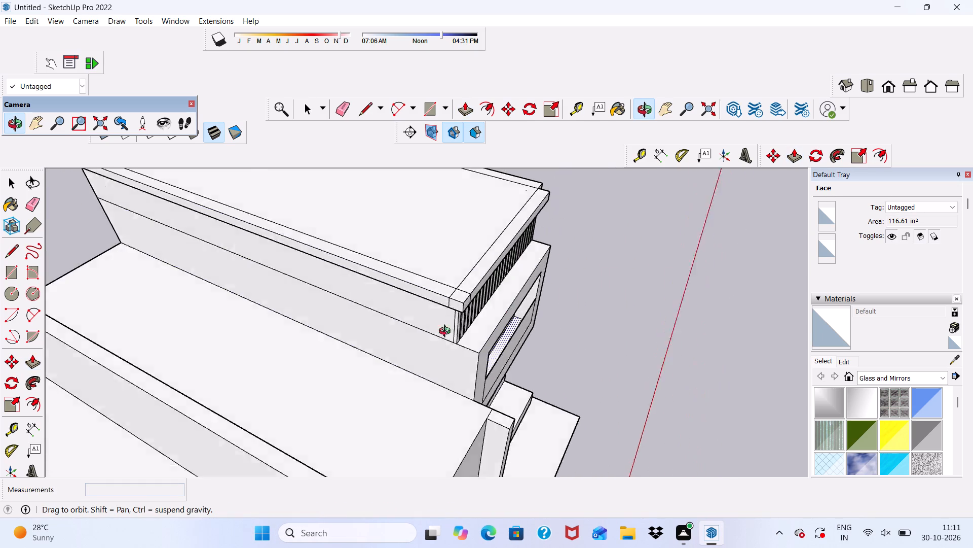
{"action": "middle_click_drag", "start_coordinate": [447, 332], "coordinate": [149, 275]}
{"action": "scroll", "coordinate": [515, 280], "scroll_direction": "up", "scroll_amount": 12}
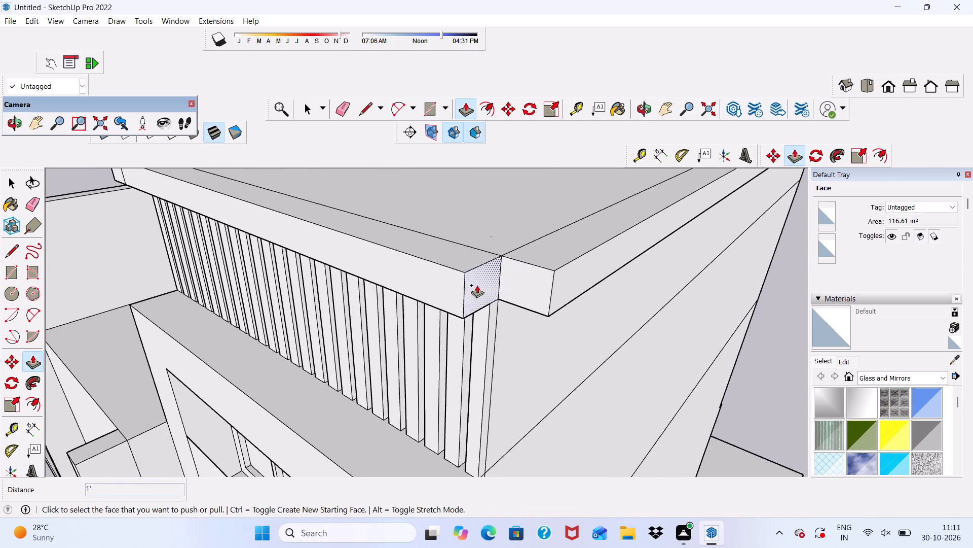
{"action": "scroll", "coordinate": [477, 285], "scroll_direction": "up", "scroll_amount": 1}
{"action": "left_click", "coordinate": [476, 285]}
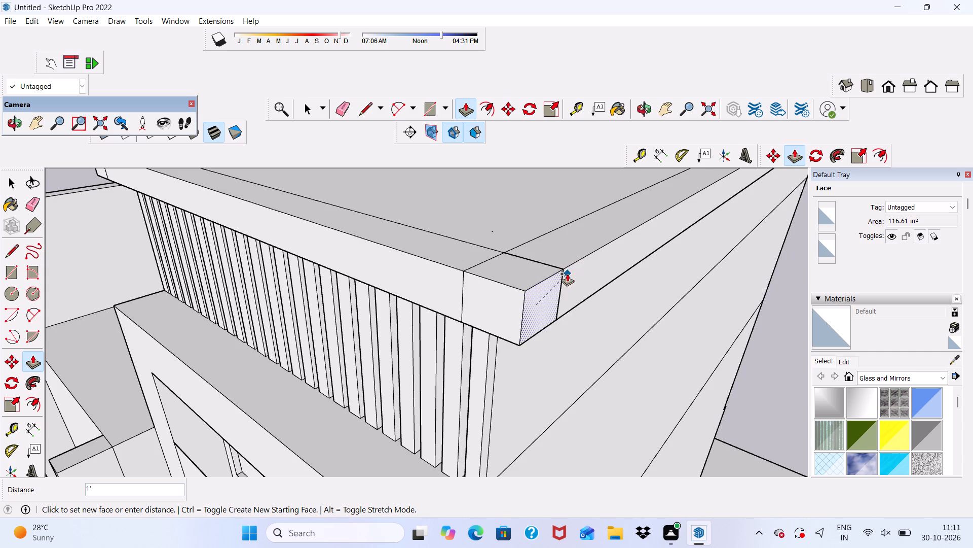
{"action": "left_click", "coordinate": [567, 273]}
Extend the outer long side's overhang by 1' to fill the remaining rear corner.
{"action": "scroll", "coordinate": [479, 271], "scroll_direction": "down", "scroll_amount": 18}
{"action": "middle_click_drag", "start_coordinate": [626, 283], "coordinate": [627, 291]}
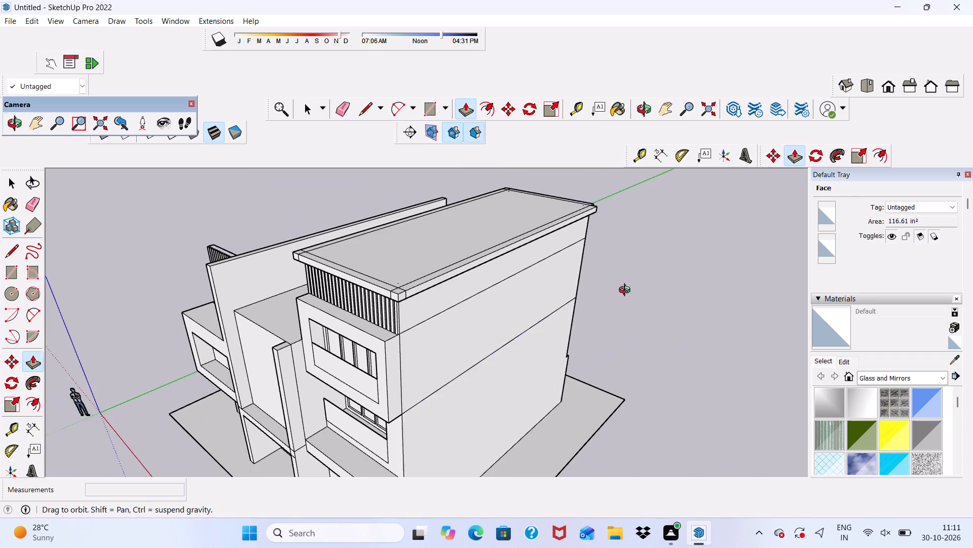
{"action": "middle_click_drag", "start_coordinate": [627, 291], "coordinate": [257, 309]}
{"action": "scroll", "coordinate": [530, 429], "scroll_direction": "up", "scroll_amount": 9}
{"action": "left_click", "coordinate": [530, 419]}
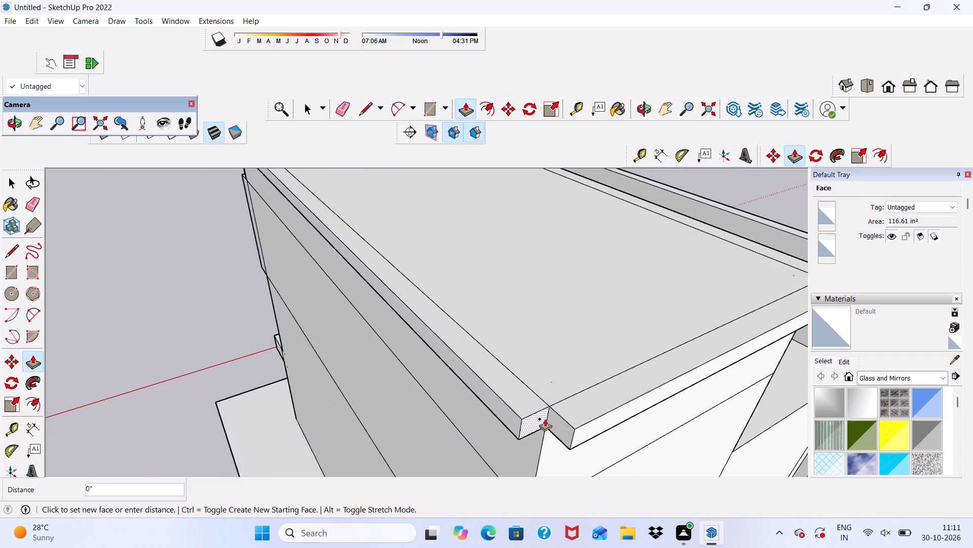
{"action": "left_click", "coordinate": [574, 432]}
{"action": "scroll", "coordinate": [511, 363], "scroll_direction": "down", "scroll_amount": 6}
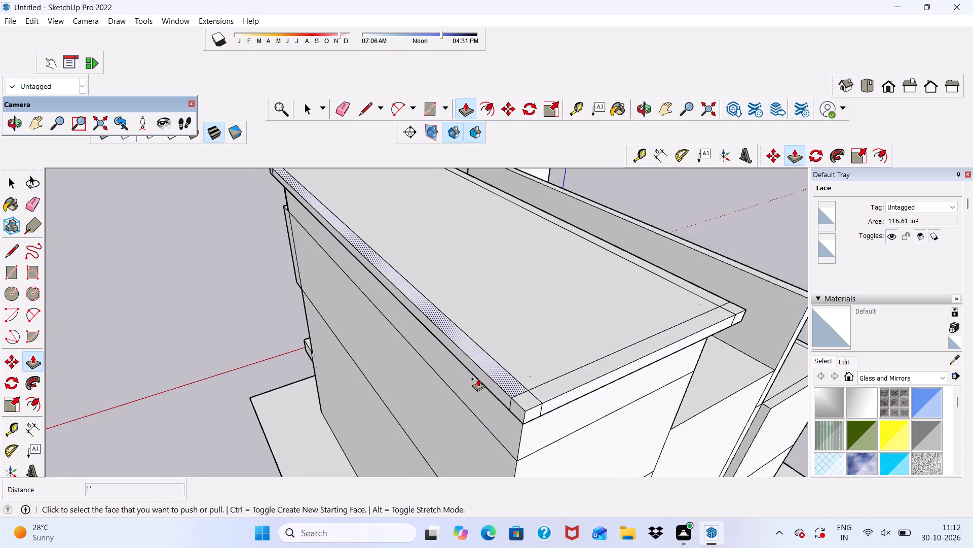
Erase the long roof seams and small corner and fascia seams meeting at the front corner on the outer long side.
{"action": "middle_click_drag", "start_coordinate": [478, 379], "coordinate": [594, 396]}
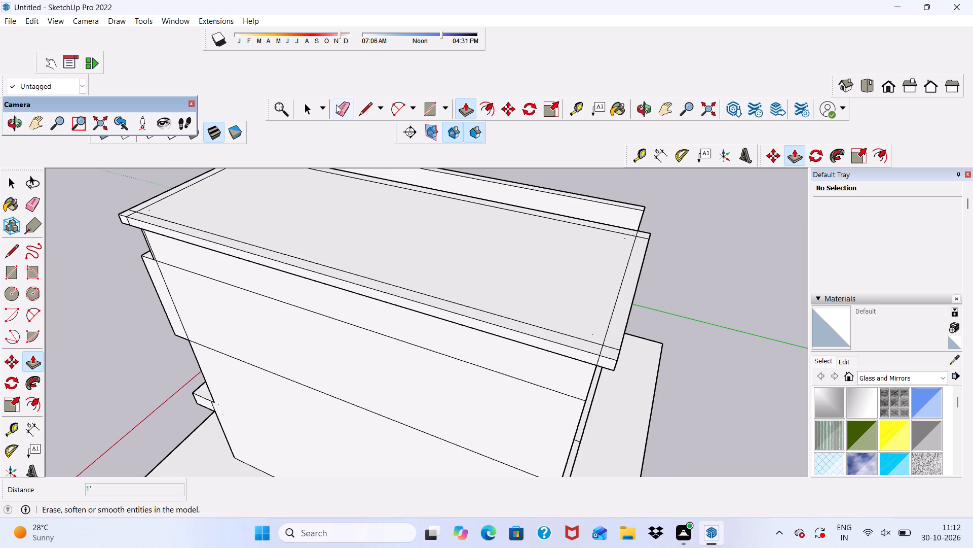
{"action": "left_click", "coordinate": [340, 109]}
{"action": "scroll", "coordinate": [248, 172], "scroll_direction": "up", "scroll_amount": 9}
{"action": "left_click_drag", "start_coordinate": [65, 236], "coordinate": [68, 251]}
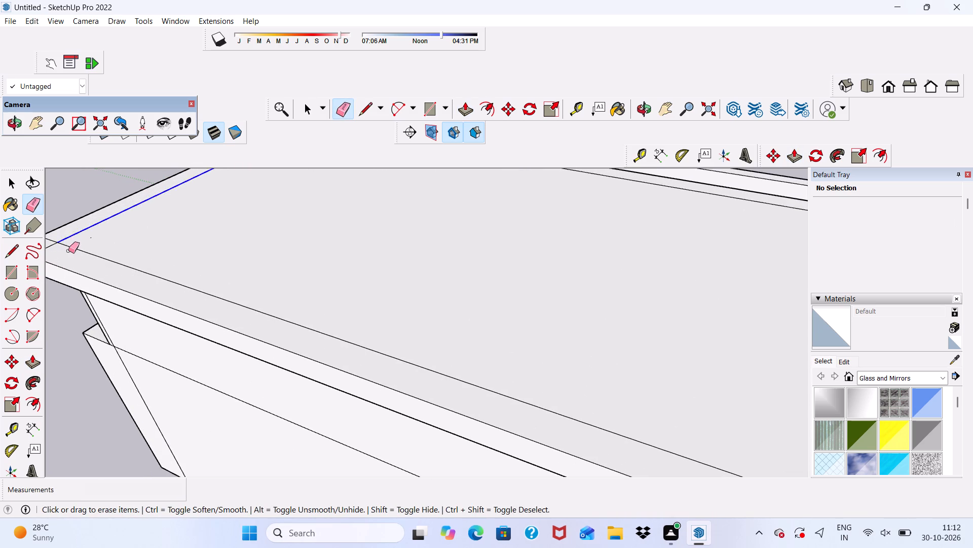
{"action": "left_click_drag", "start_coordinate": [68, 251], "coordinate": [69, 253]}
{"action": "scroll", "coordinate": [88, 249], "scroll_direction": "down", "scroll_amount": 9}
{"action": "scroll", "coordinate": [170, 229], "scroll_direction": "up", "scroll_amount": 4}
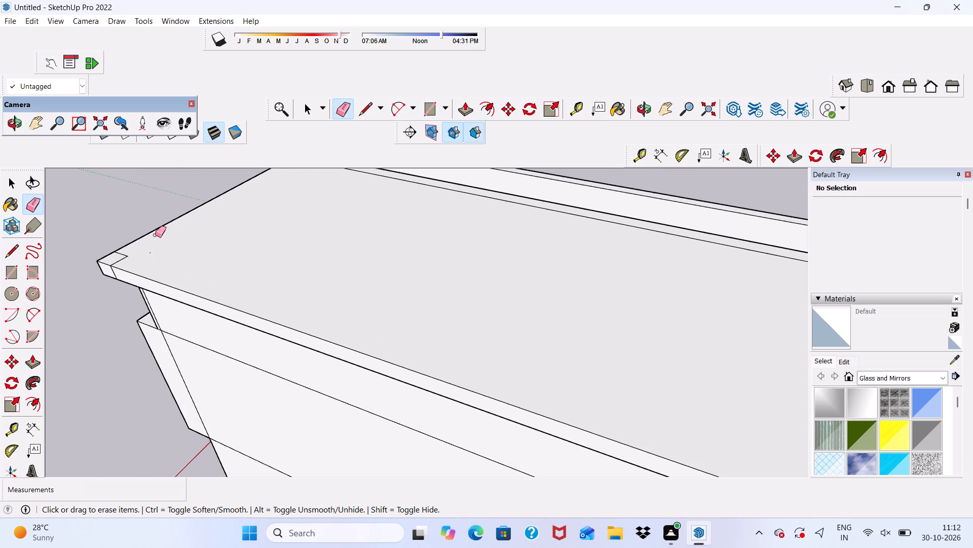
{"action": "scroll", "coordinate": [138, 250], "scroll_direction": "up", "scroll_amount": 10}
{"action": "left_click_drag", "start_coordinate": [109, 260], "coordinate": [109, 282]}
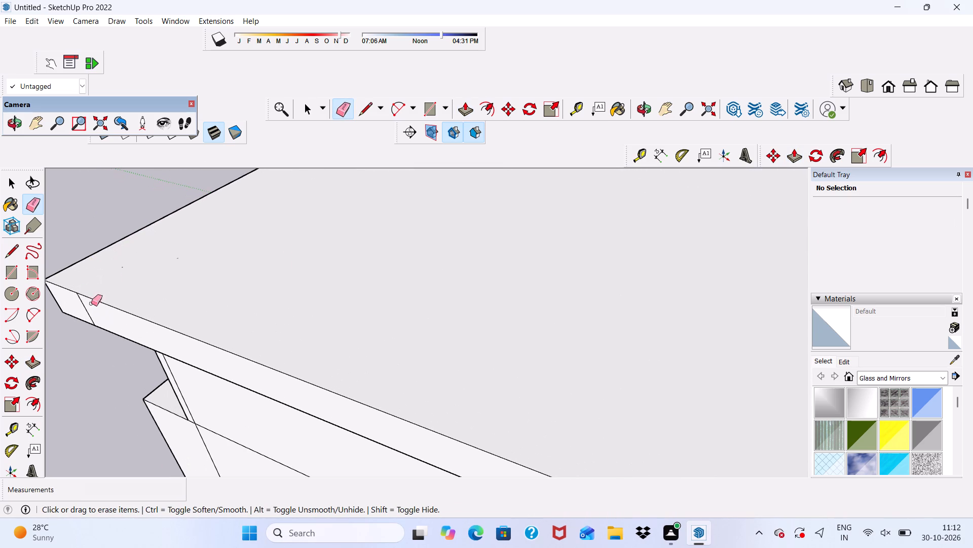
{"action": "scroll", "coordinate": [49, 337], "scroll_direction": "up", "scroll_amount": 5}
{"action": "scroll", "coordinate": [107, 298], "scroll_direction": "down", "scroll_amount": 5}
{"action": "scroll", "coordinate": [138, 300], "scroll_direction": "up", "scroll_amount": 5}
{"action": "left_click_drag", "start_coordinate": [196, 266], "coordinate": [226, 272]}
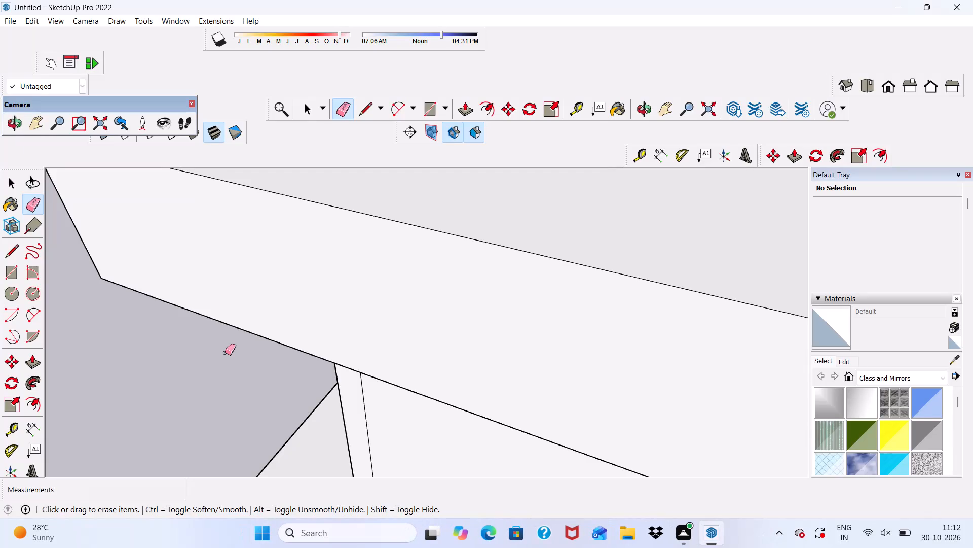
{"action": "scroll", "coordinate": [234, 319], "scroll_direction": "down", "scroll_amount": 8}
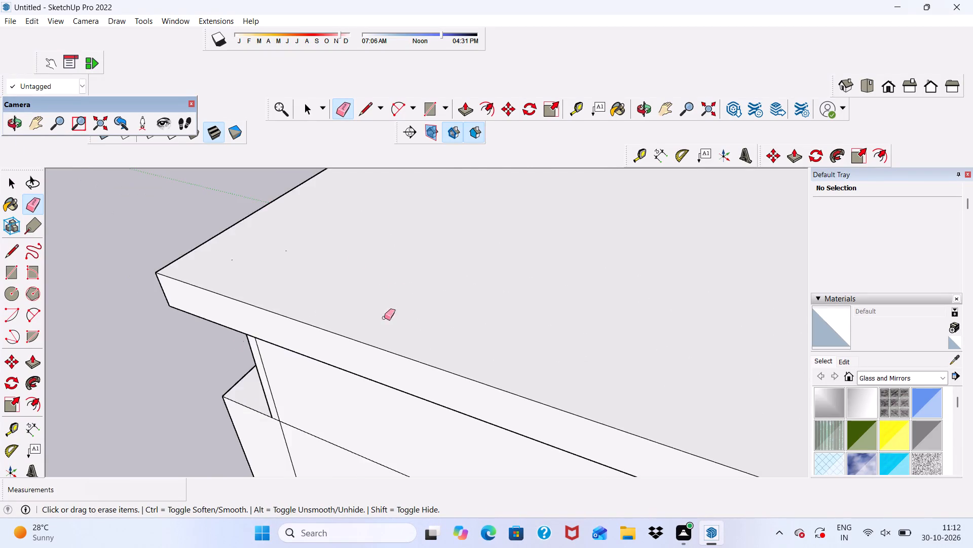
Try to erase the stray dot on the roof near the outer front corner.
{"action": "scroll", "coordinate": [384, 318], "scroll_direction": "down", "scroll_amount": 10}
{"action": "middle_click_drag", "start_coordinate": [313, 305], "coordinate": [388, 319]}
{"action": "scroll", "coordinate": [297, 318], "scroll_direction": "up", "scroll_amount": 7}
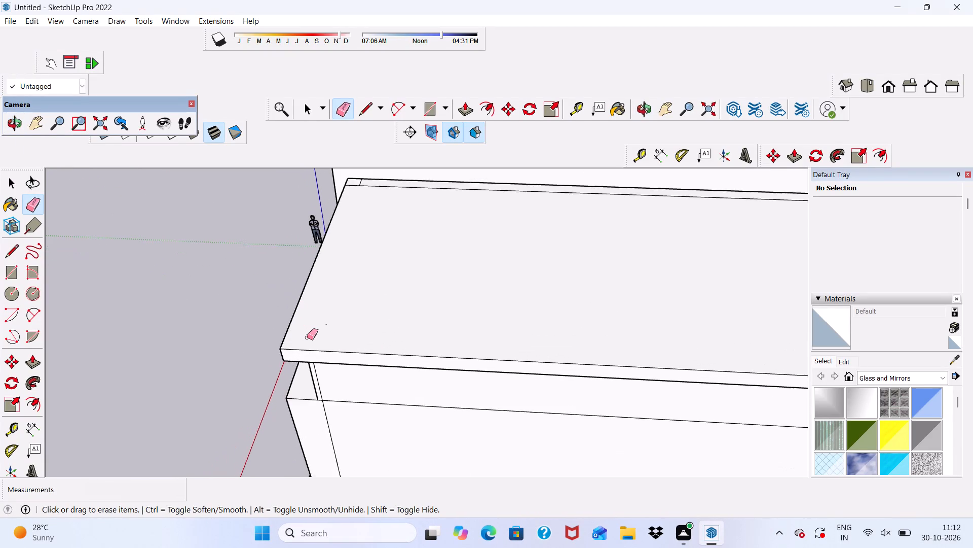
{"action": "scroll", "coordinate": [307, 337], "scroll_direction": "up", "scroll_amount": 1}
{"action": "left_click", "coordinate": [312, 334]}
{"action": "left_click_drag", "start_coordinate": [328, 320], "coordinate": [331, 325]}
Erase the seam lines on the roof at the front corner beside the lower roofs.
{"action": "scroll", "coordinate": [332, 310], "scroll_direction": "down", "scroll_amount": 5}
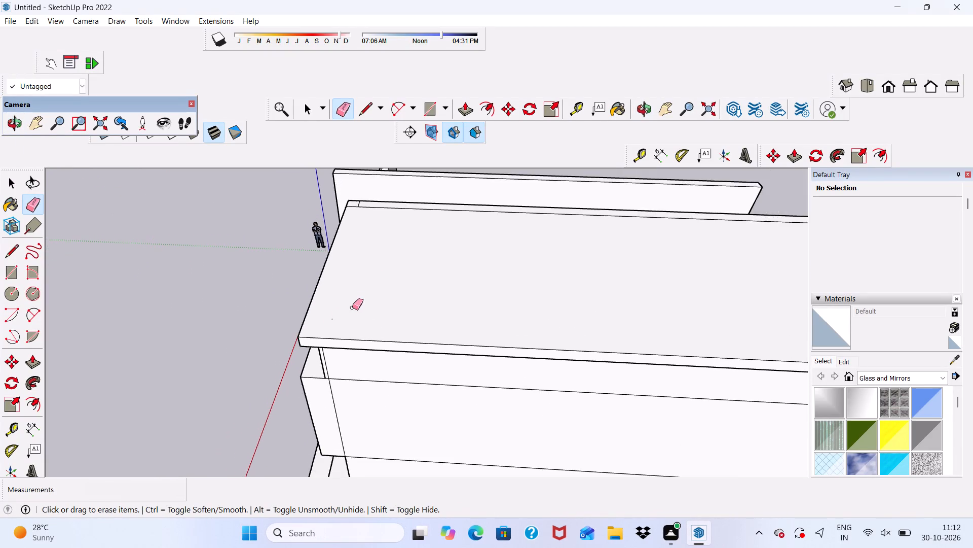
{"action": "scroll", "coordinate": [355, 297], "scroll_direction": "down", "scroll_amount": 5}
{"action": "scroll", "coordinate": [377, 235], "scroll_direction": "up", "scroll_amount": 11}
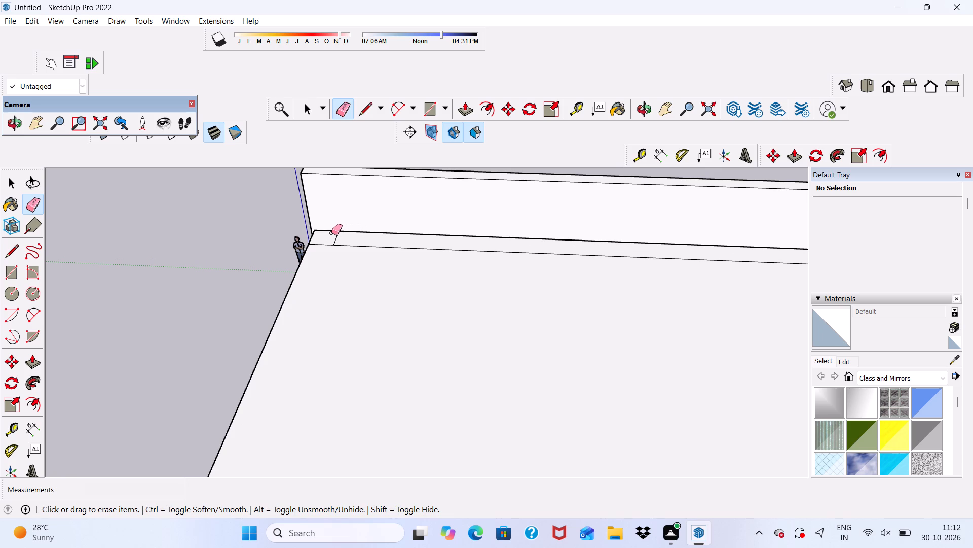
{"action": "left_click_drag", "start_coordinate": [331, 234], "coordinate": [334, 244]}
{"action": "scroll", "coordinate": [330, 236], "scroll_direction": "down", "scroll_amount": 15}
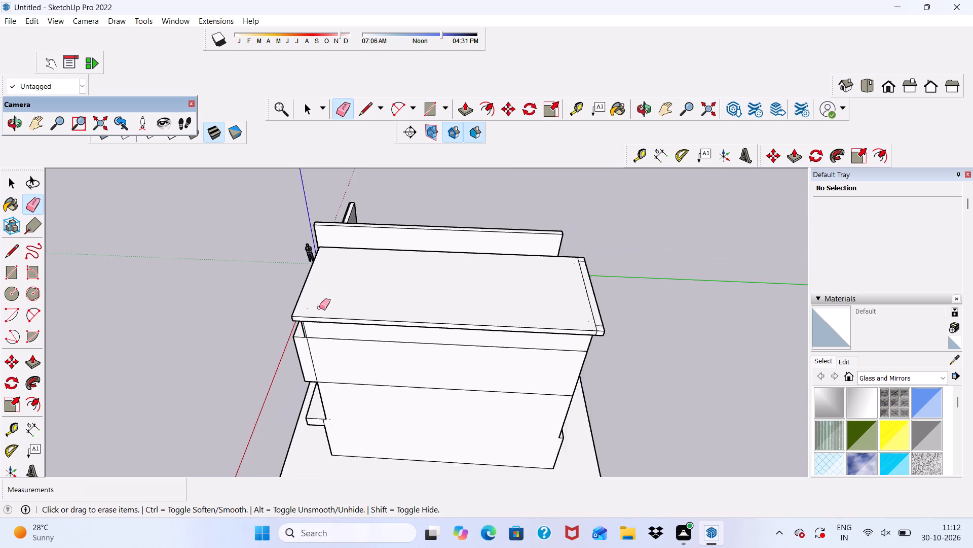
Erase the roof and fascia seam lines at the rear corner on the outer long side.
{"action": "scroll", "coordinate": [319, 307], "scroll_direction": "down", "scroll_amount": 3}
{"action": "scroll", "coordinate": [524, 324], "scroll_direction": "up", "scroll_amount": 16}
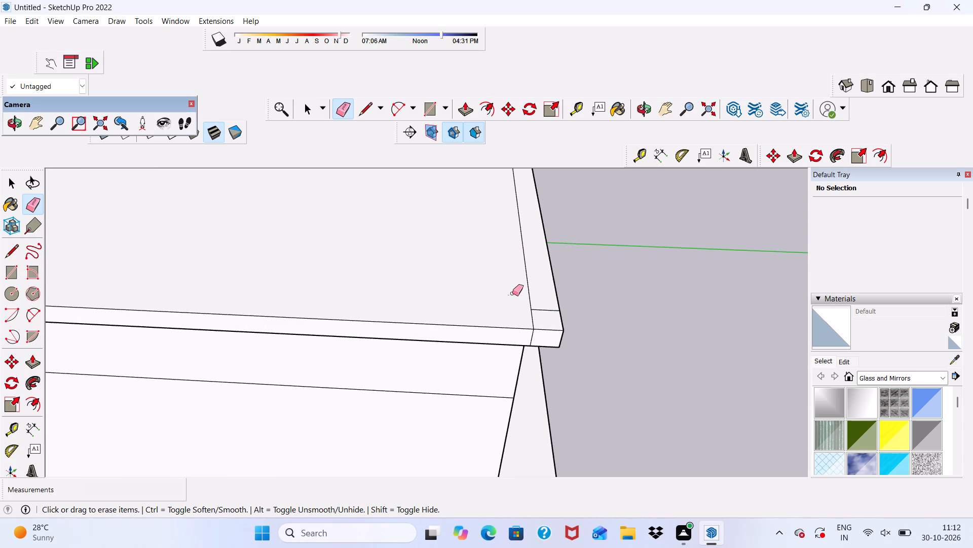
{"action": "left_click", "coordinate": [508, 293]}
{"action": "scroll", "coordinate": [529, 304], "scroll_direction": "up", "scroll_amount": 6}
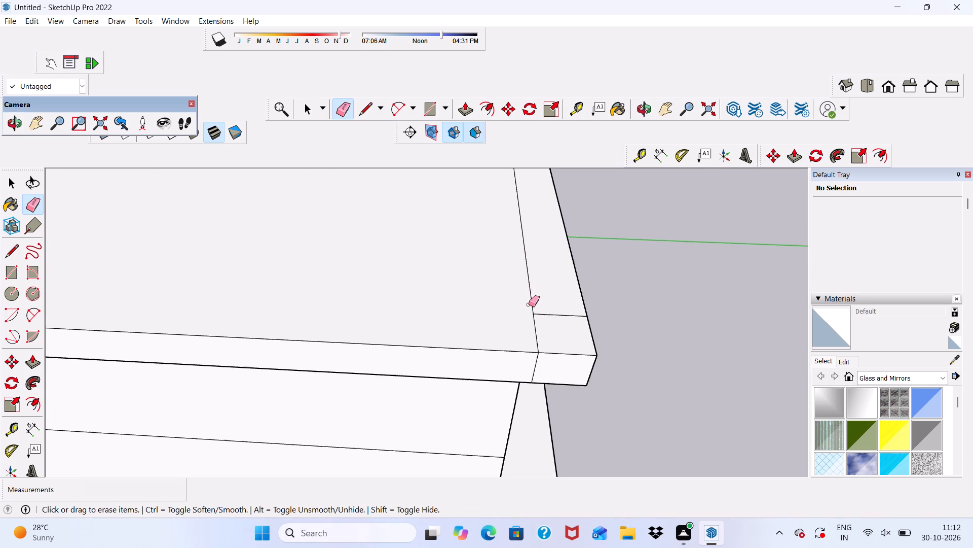
{"action": "left_click_drag", "start_coordinate": [529, 305], "coordinate": [536, 319]}
{"action": "scroll", "coordinate": [544, 321], "scroll_direction": "down", "scroll_amount": 1}
{"action": "scroll", "coordinate": [533, 356], "scroll_direction": "up", "scroll_amount": 2}
{"action": "left_click_drag", "start_coordinate": [535, 357], "coordinate": [537, 364]}
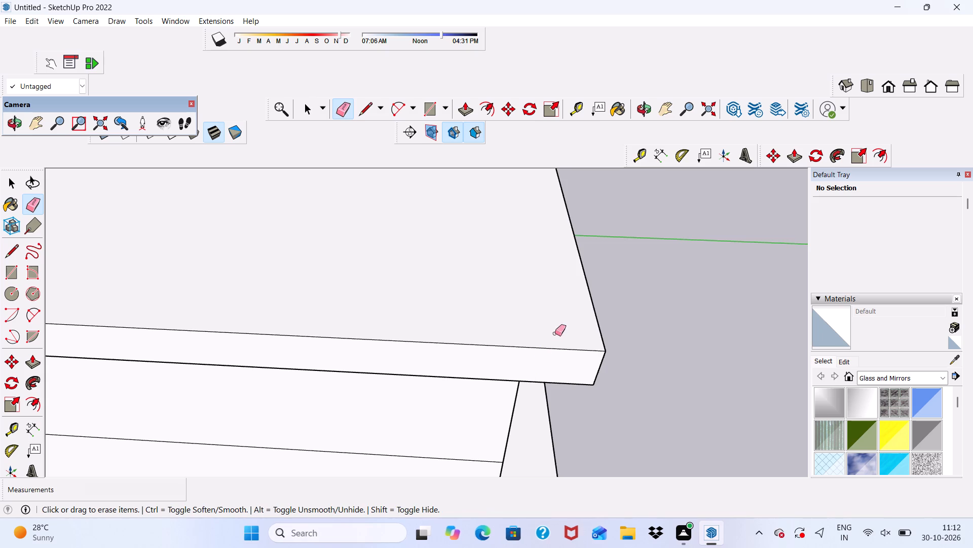
Erase the small seam lines at the roof's last rear corner, beside the lower roofs, and try erasing the nearby dot.
{"action": "scroll", "coordinate": [513, 317], "scroll_direction": "down", "scroll_amount": 11}
{"action": "scroll", "coordinate": [483, 384], "scroll_direction": "down", "scroll_amount": 7}
{"action": "scroll", "coordinate": [486, 293], "scroll_direction": "up", "scroll_amount": 7}
{"action": "scroll", "coordinate": [486, 250], "scroll_direction": "up", "scroll_amount": 1}
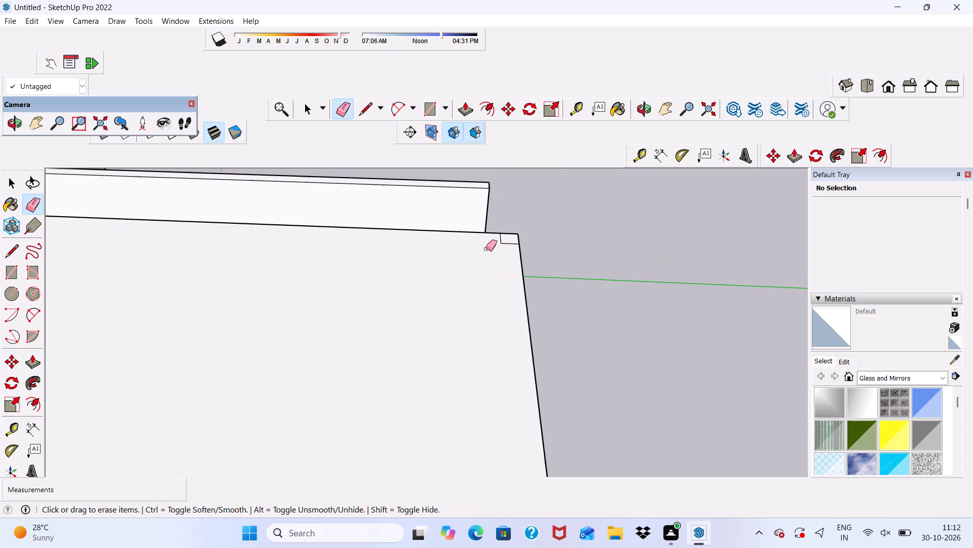
{"action": "left_click_drag", "start_coordinate": [486, 249], "coordinate": [506, 269]}
{"action": "left_click_drag", "start_coordinate": [483, 252], "coordinate": [489, 253]}
{"action": "left_click", "coordinate": [490, 253]}
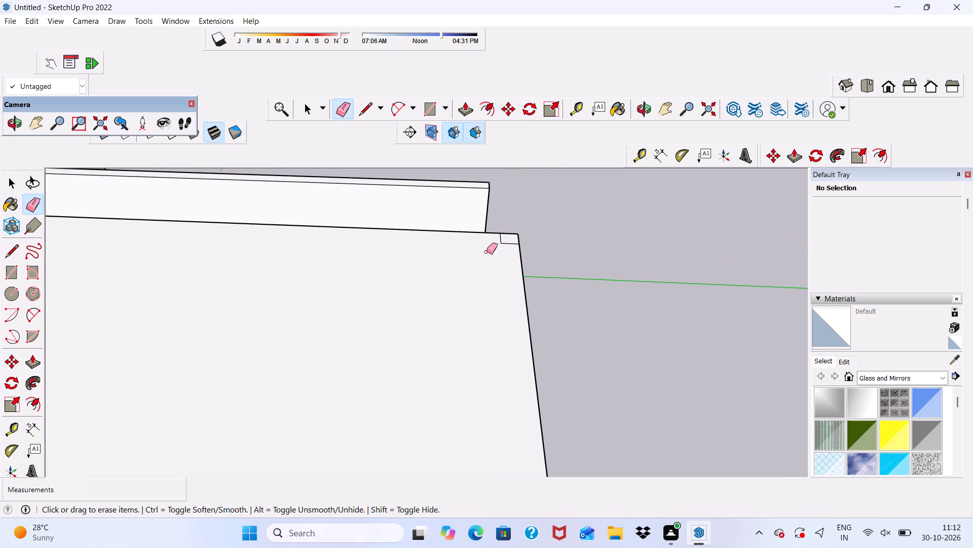
{"action": "left_click", "coordinate": [485, 252]}
{"action": "left_click_drag", "start_coordinate": [504, 239], "coordinate": [505, 246]}
{"action": "left_click", "coordinate": [502, 240]}
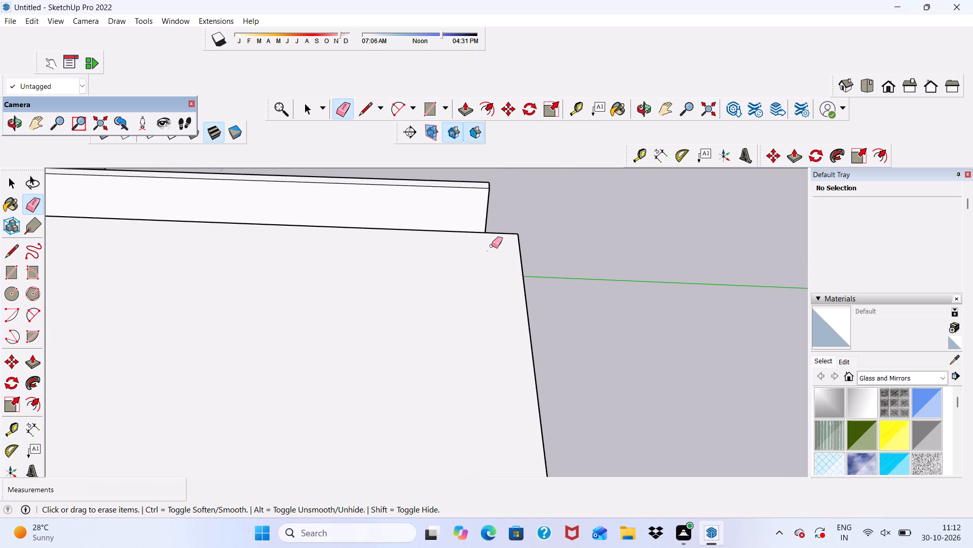
{"action": "left_click", "coordinate": [488, 254]}
{"action": "left_click_drag", "start_coordinate": [485, 251], "coordinate": [489, 257]}
{"action": "left_click_drag", "start_coordinate": [502, 242], "coordinate": [502, 246]}
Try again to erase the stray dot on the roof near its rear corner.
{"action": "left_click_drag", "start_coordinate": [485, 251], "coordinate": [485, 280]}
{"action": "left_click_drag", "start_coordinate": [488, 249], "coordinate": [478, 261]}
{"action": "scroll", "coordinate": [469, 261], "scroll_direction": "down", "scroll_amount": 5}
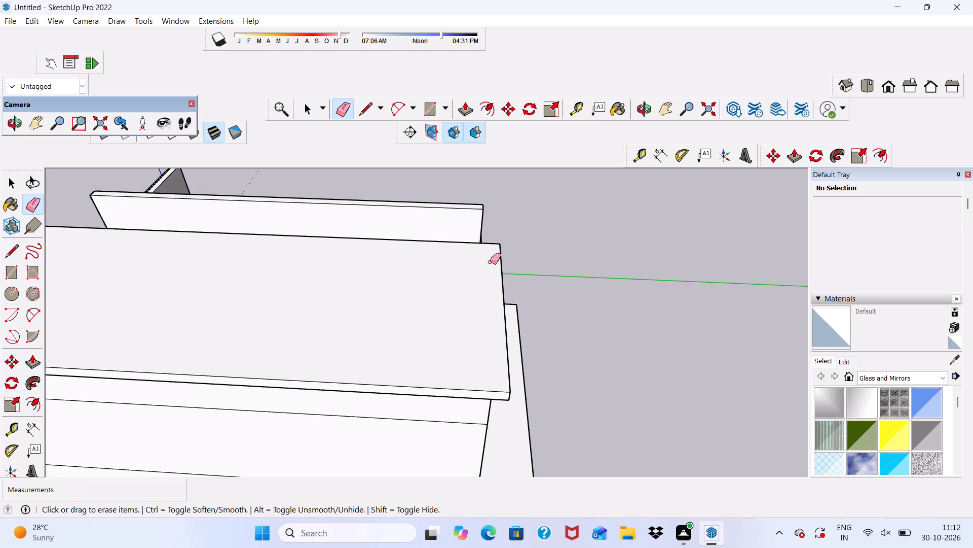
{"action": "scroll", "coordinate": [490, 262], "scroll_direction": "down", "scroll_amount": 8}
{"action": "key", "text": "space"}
Erase the seam lines on the front fascia and its underside at the corner beside the lower roofs.
{"action": "scroll", "coordinate": [261, 319], "scroll_direction": "down", "scroll_amount": 1}
{"action": "middle_click_drag", "start_coordinate": [260, 320], "coordinate": [578, 174]}
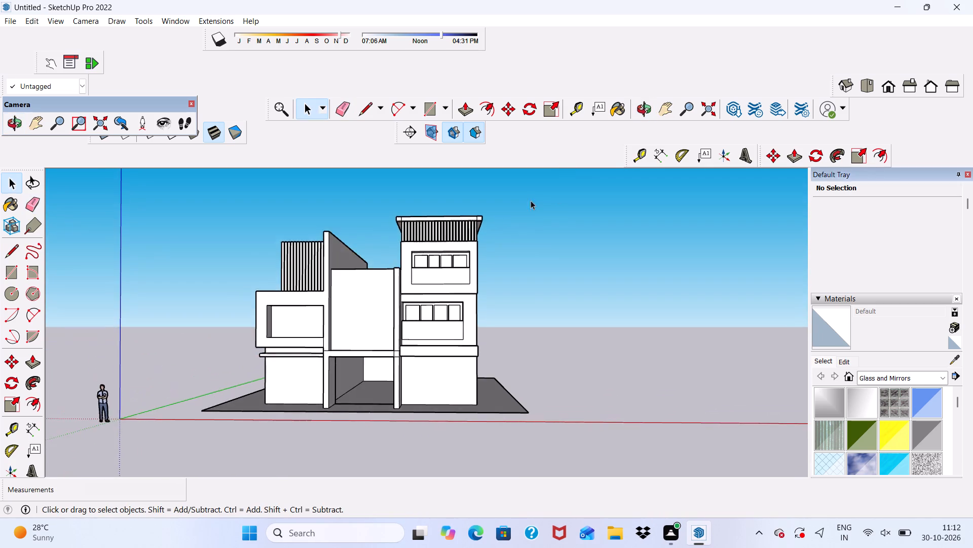
{"action": "scroll", "coordinate": [492, 213], "scroll_direction": "up", "scroll_amount": 5}
{"action": "scroll", "coordinate": [388, 238], "scroll_direction": "up", "scroll_amount": 5}
{"action": "scroll", "coordinate": [248, 203], "scroll_direction": "up", "scroll_amount": 5}
{"action": "middle_click_drag", "start_coordinate": [321, 247], "coordinate": [338, 177]}
{"action": "left_click", "coordinate": [333, 107]}
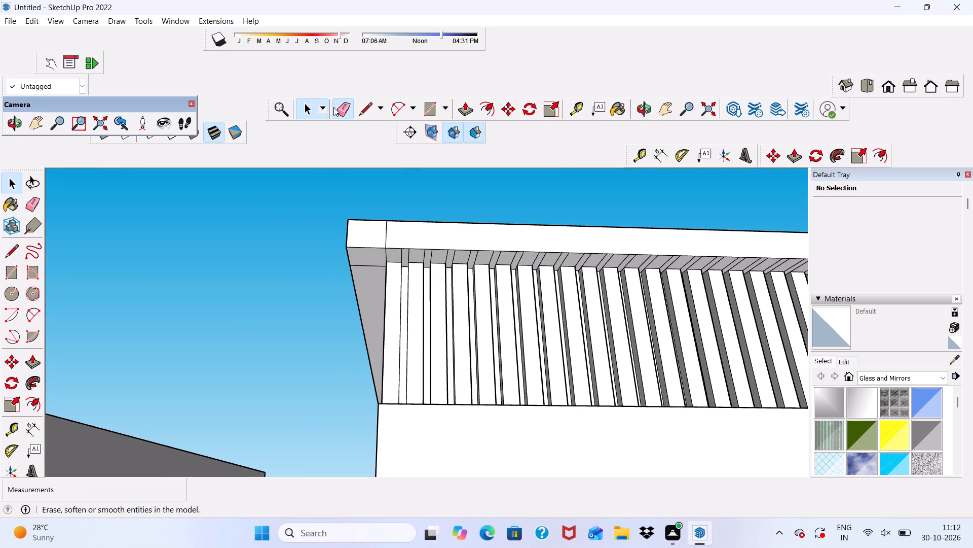
{"action": "left_click_drag", "start_coordinate": [377, 247], "coordinate": [381, 237]}
{"action": "left_click", "coordinate": [382, 235]}
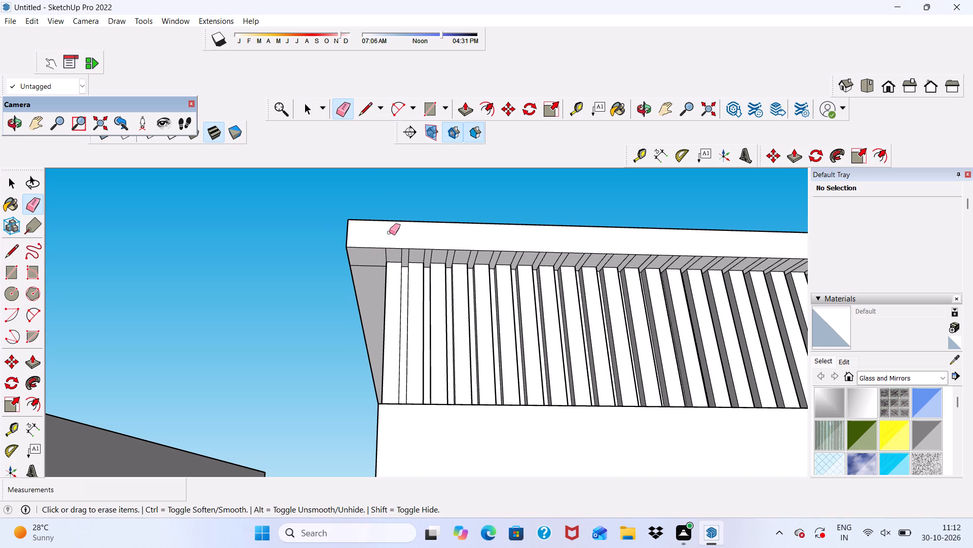
{"action": "scroll", "coordinate": [389, 235], "scroll_direction": "up", "scroll_amount": 4}
{"action": "left_click_drag", "start_coordinate": [354, 264], "coordinate": [356, 285]}
{"action": "scroll", "coordinate": [297, 237], "scroll_direction": "down", "scroll_amount": 6}
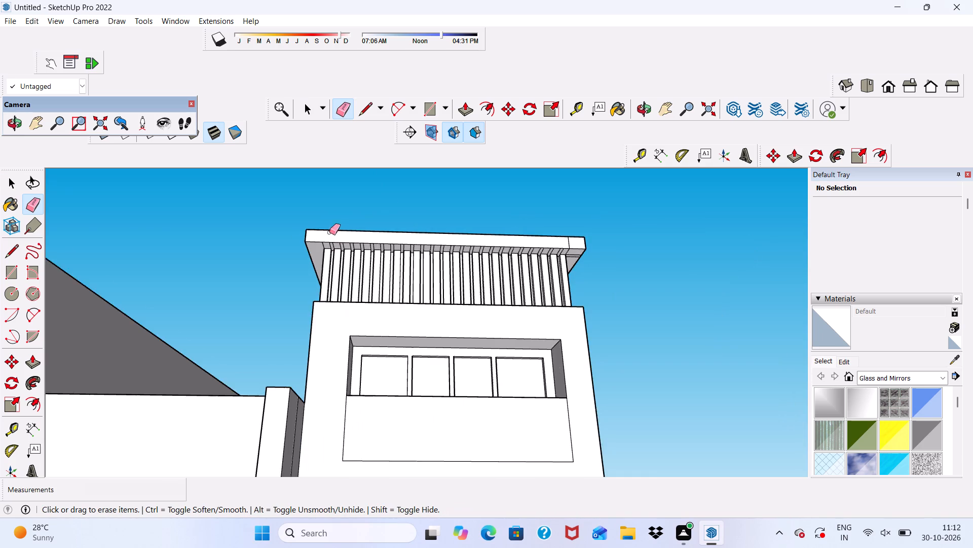
Erase the seam lines on the front fascia and its underside at the outer front corner.
{"action": "scroll", "coordinate": [329, 232], "scroll_direction": "down", "scroll_amount": 3}
{"action": "scroll", "coordinate": [525, 252], "scroll_direction": "up", "scroll_amount": 5}
{"action": "scroll", "coordinate": [487, 228], "scroll_direction": "up", "scroll_amount": 4}
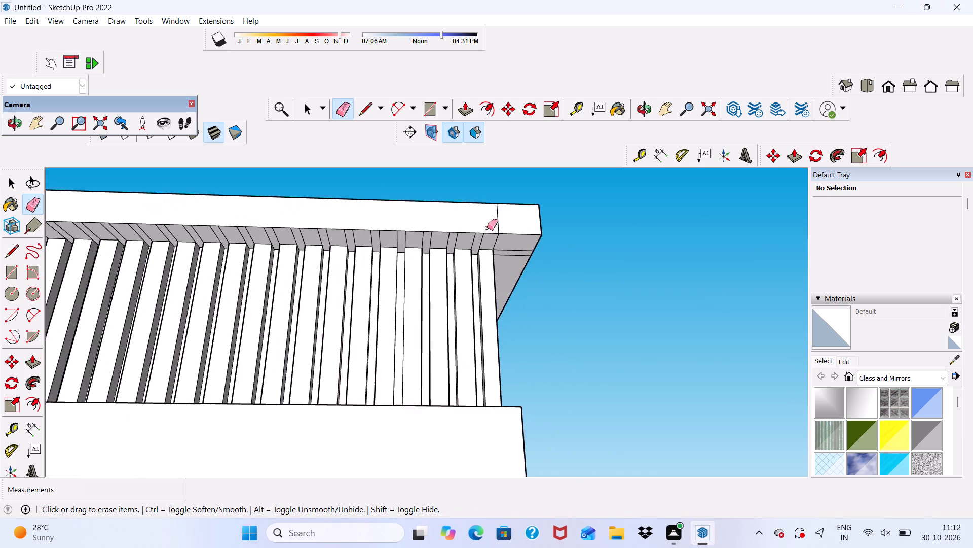
{"action": "scroll", "coordinate": [487, 228], "scroll_direction": "up", "scroll_amount": 2}
{"action": "left_click_drag", "start_coordinate": [492, 222], "coordinate": [503, 223]}
{"action": "left_click_drag", "start_coordinate": [509, 253], "coordinate": [508, 258]}
{"action": "scroll", "coordinate": [496, 224], "scroll_direction": "down", "scroll_amount": 7}
{"action": "key", "text": "space"}
Push/Pull the tall block's front roof fascia outward by 1'.
{"action": "middle_click_drag", "start_coordinate": [359, 238], "coordinate": [328, 323]}
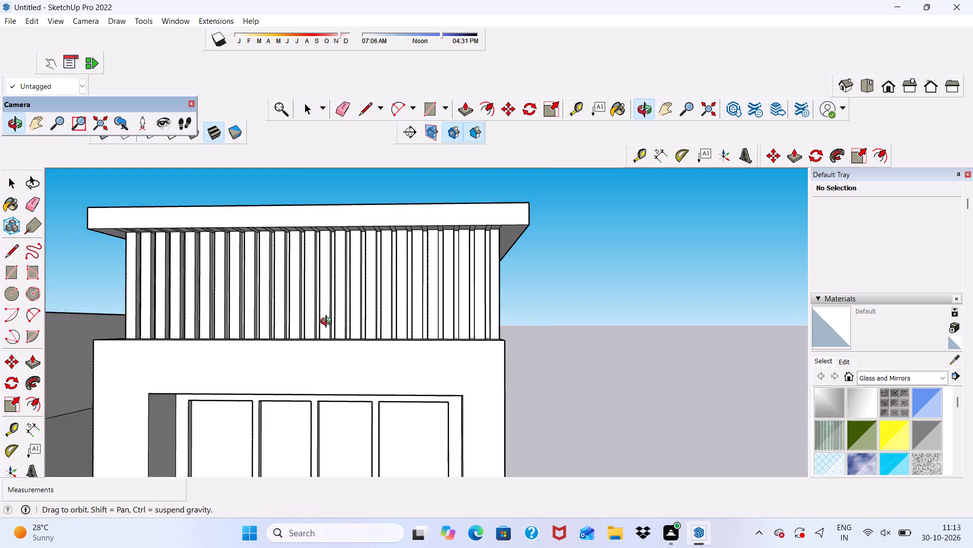
{"action": "middle_click_drag", "start_coordinate": [328, 323], "coordinate": [321, 333]}
{"action": "scroll", "coordinate": [326, 224], "scroll_direction": "up", "scroll_amount": 1}
{"action": "left_click", "coordinate": [335, 218]}
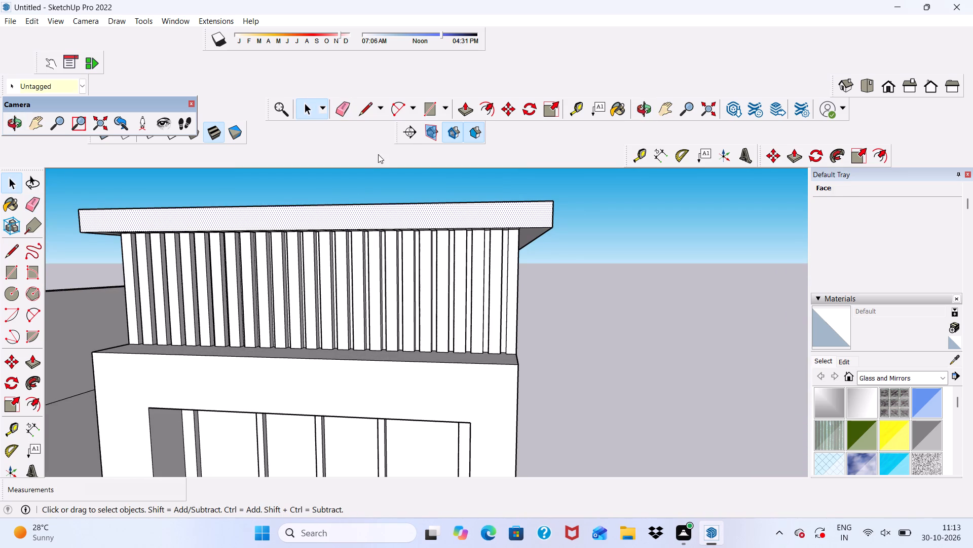
{"action": "left_click", "coordinate": [460, 109]}
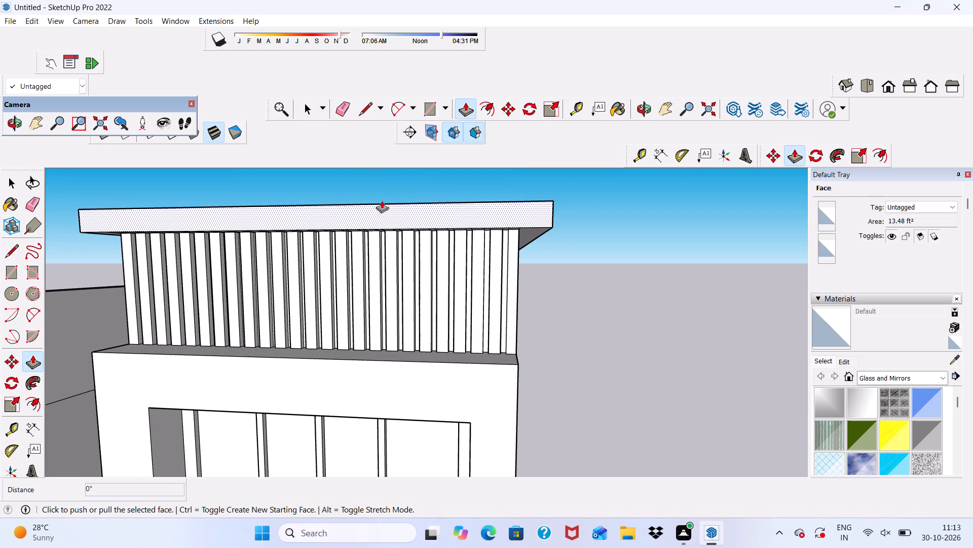
{"action": "scroll", "coordinate": [322, 212], "scroll_direction": "down", "scroll_amount": 1}
{"action": "left_click", "coordinate": [321, 212]}
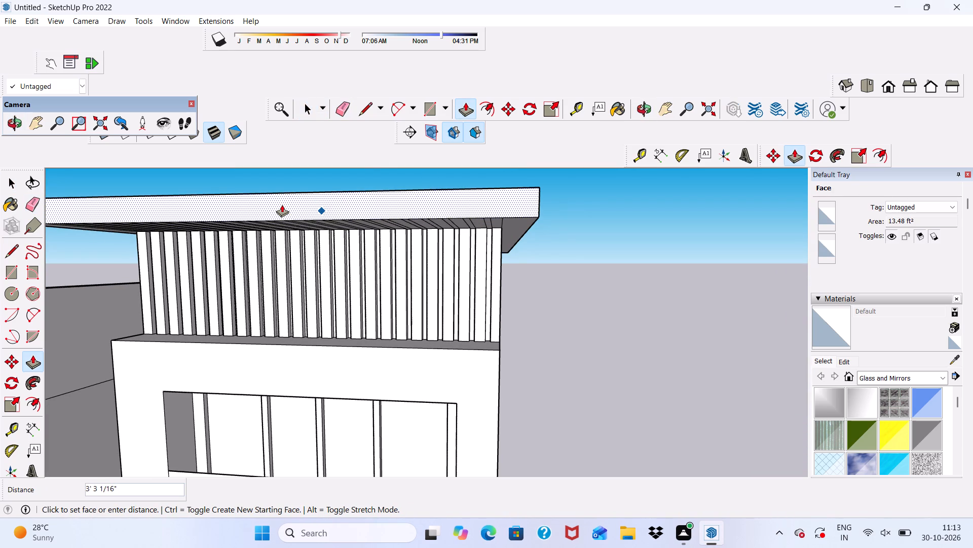
{"action": "type", "text": "1'"}
{"action": "key", "text": "Return"}
Push/Pull the roof fascia on the tall block's outer long side outward by 1'.
{"action": "scroll", "coordinate": [282, 220], "scroll_direction": "down", "scroll_amount": 4}
{"action": "middle_click_drag", "start_coordinate": [290, 228], "coordinate": [280, 173]}
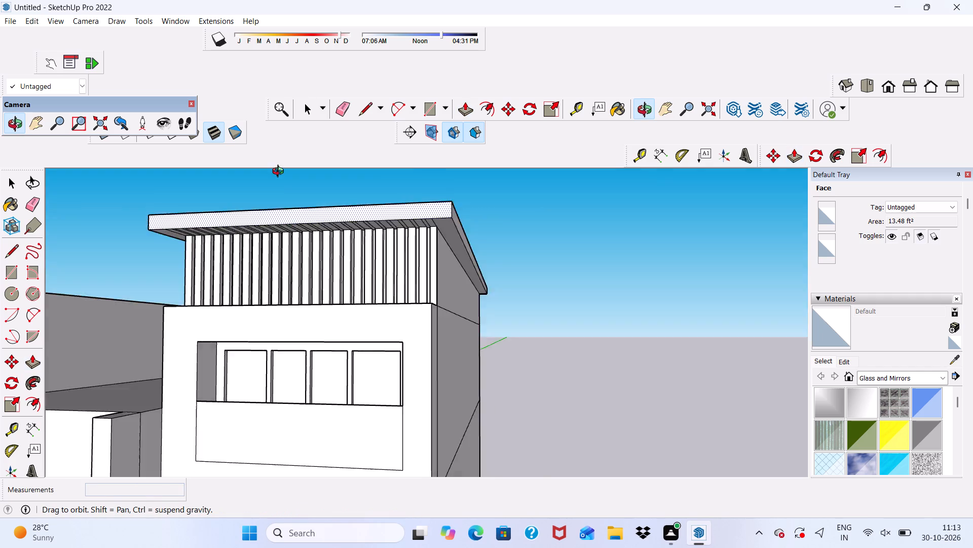
{"action": "middle_click_drag", "start_coordinate": [280, 173], "coordinate": [176, 183]}
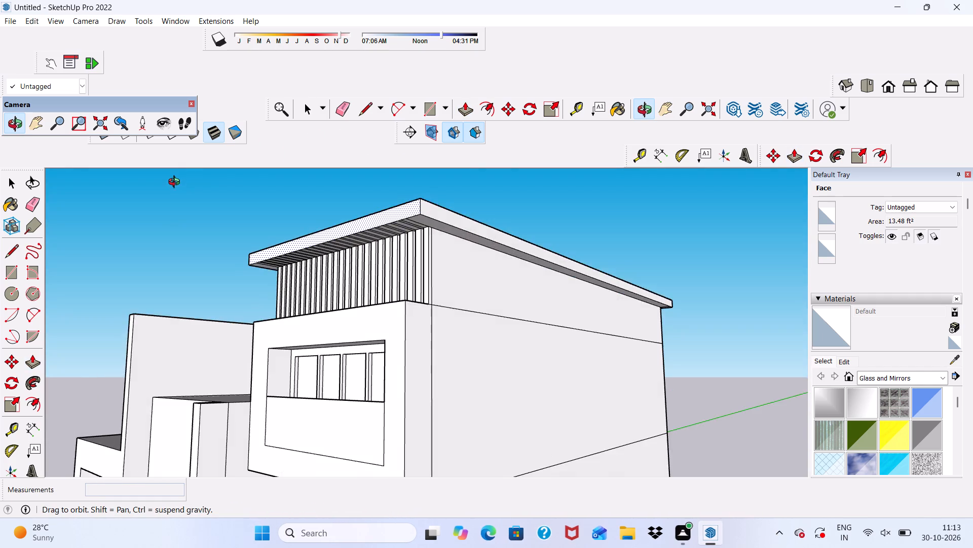
{"action": "middle_click_drag", "start_coordinate": [176, 183], "coordinate": [289, 174]}
{"action": "middle_click_drag", "start_coordinate": [487, 214], "coordinate": [446, 268]}
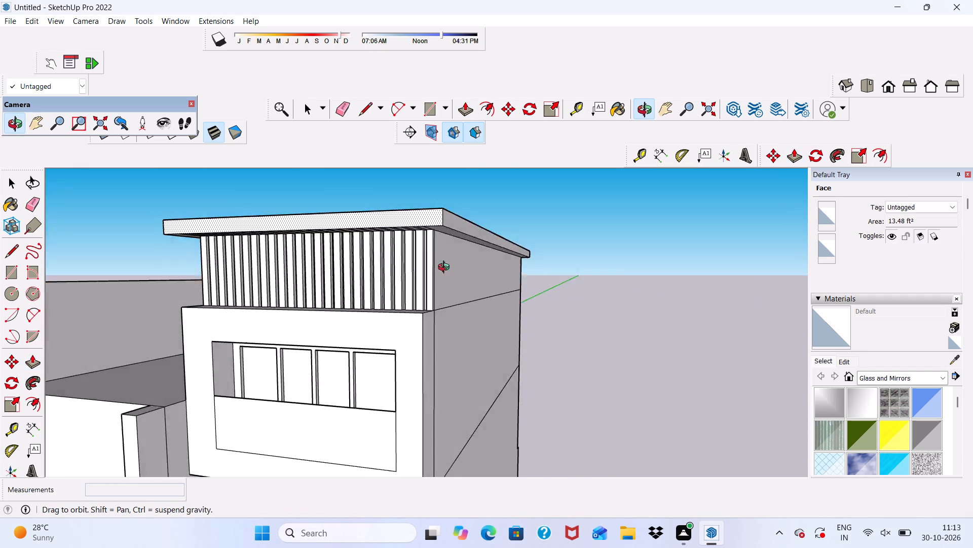
{"action": "middle_click_drag", "start_coordinate": [446, 268], "coordinate": [439, 272]}
{"action": "scroll", "coordinate": [460, 226], "scroll_direction": "up", "scroll_amount": 5}
{"action": "key", "text": "space"}
{"action": "left_click", "coordinate": [687, 252]}
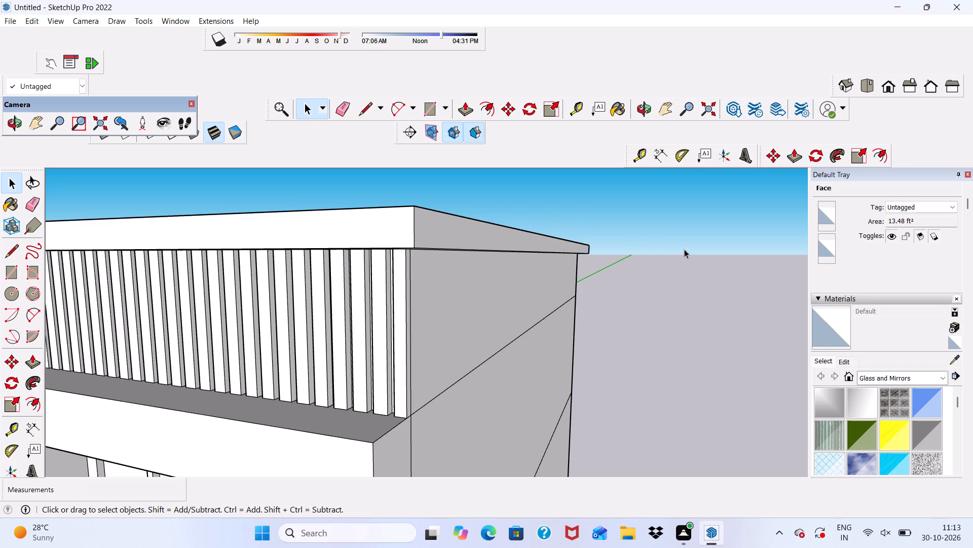
{"action": "left_click", "coordinate": [459, 112]}
{"action": "scroll", "coordinate": [444, 237], "scroll_direction": "up", "scroll_amount": 4}
{"action": "left_click", "coordinate": [429, 222]}
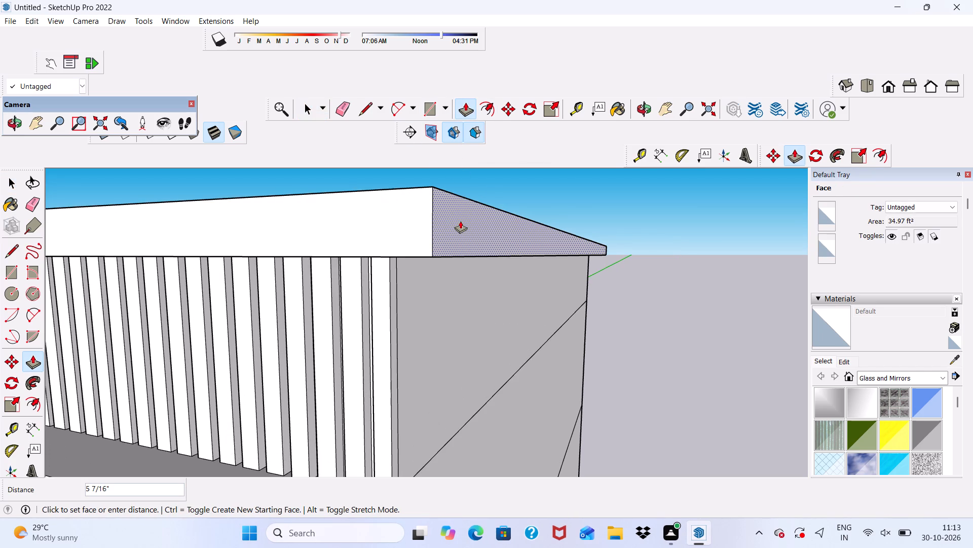
{"action": "key", "text": "1"}
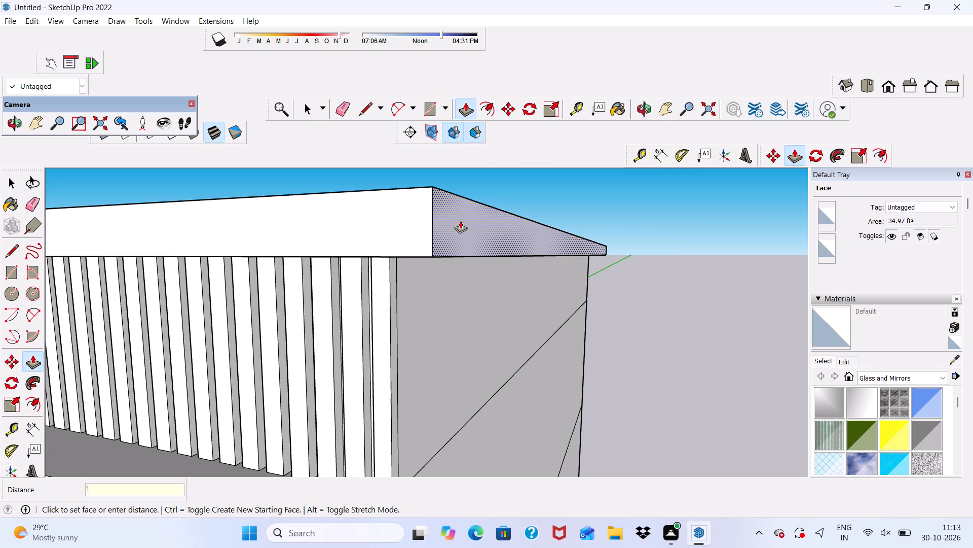
{"action": "key", "text": "apostrophe"}
{"action": "key", "text": "Return"}
Erase the vertical seam lines near both ends of the rear roof fascia.
{"action": "scroll", "coordinate": [459, 221], "scroll_direction": "down", "scroll_amount": 8}
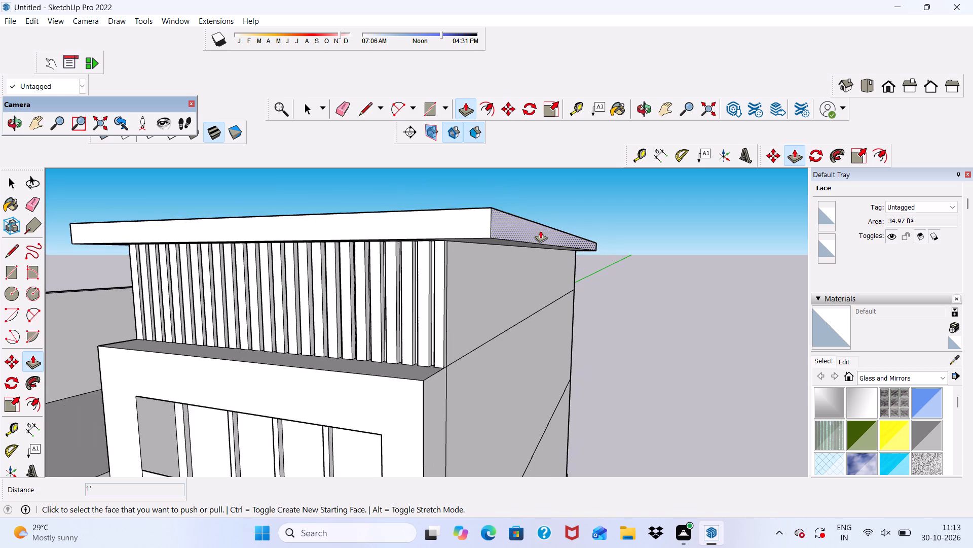
{"action": "scroll", "coordinate": [540, 230], "scroll_direction": "down", "scroll_amount": 5}
{"action": "middle_click_drag", "start_coordinate": [540, 237], "coordinate": [184, 291]}
{"action": "scroll", "coordinate": [186, 283], "scroll_direction": "down", "scroll_amount": 5}
{"action": "scroll", "coordinate": [363, 265], "scroll_direction": "down", "scroll_amount": 4}
{"action": "middle_click_drag", "start_coordinate": [603, 342], "coordinate": [498, 317]}
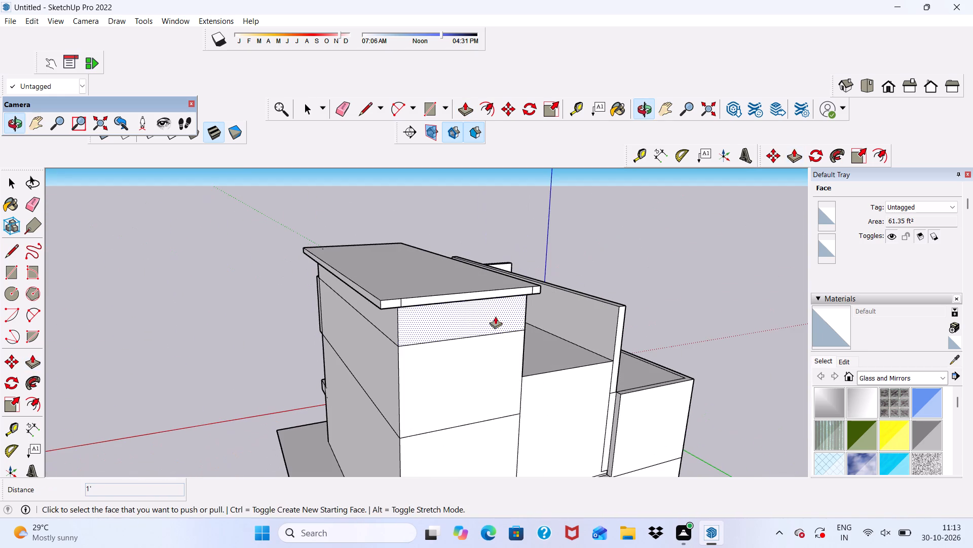
{"action": "left_click", "coordinate": [345, 105]}
{"action": "scroll", "coordinate": [374, 349], "scroll_direction": "up", "scroll_amount": 5}
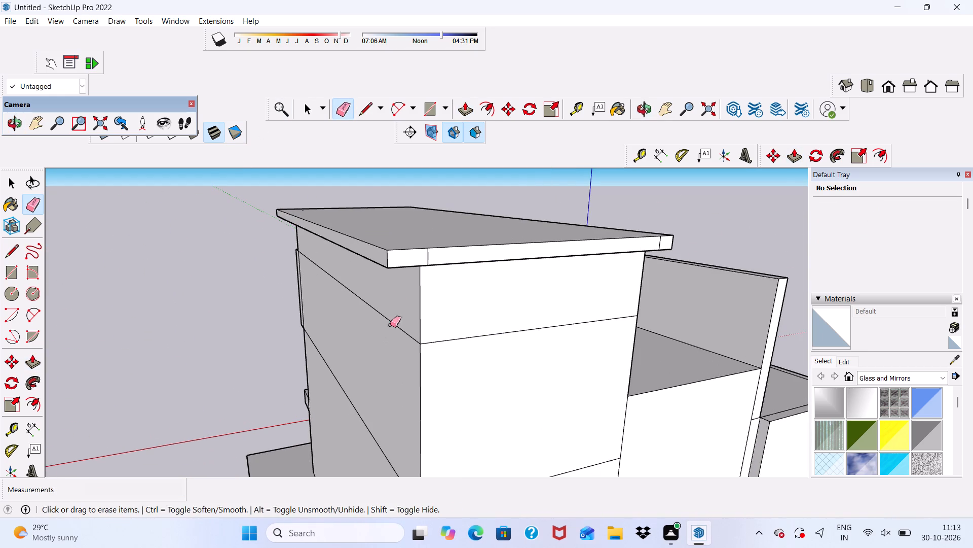
{"action": "left_click_drag", "start_coordinate": [433, 251], "coordinate": [427, 255]}
{"action": "scroll", "coordinate": [670, 261], "scroll_direction": "up", "scroll_amount": 3}
{"action": "left_click", "coordinate": [660, 234]}
{"action": "left_click_drag", "start_coordinate": [665, 231], "coordinate": [655, 236]}
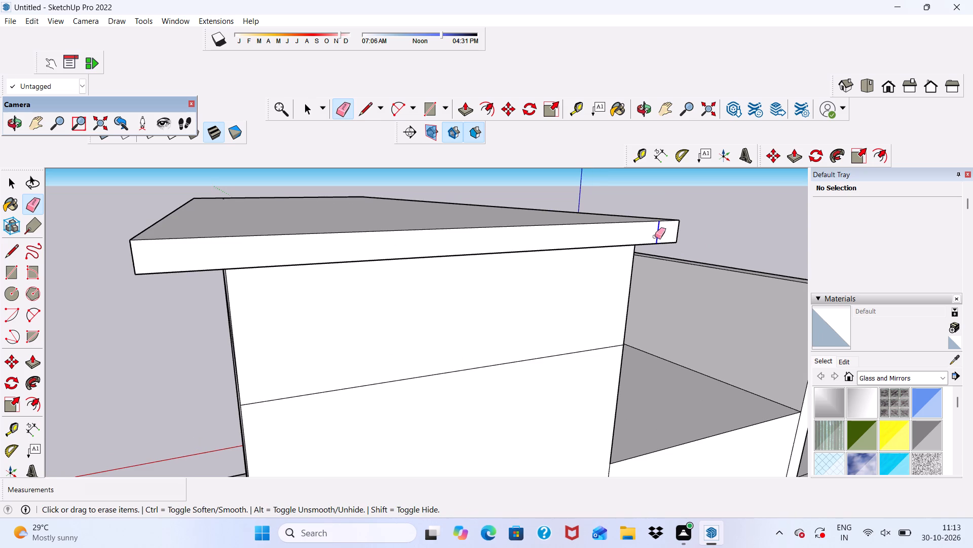
{"action": "left_click_drag", "start_coordinate": [655, 236], "coordinate": [643, 238]}
Push/Pull the rear roof fascia outward by 1'.
{"action": "left_click", "coordinate": [465, 108]}
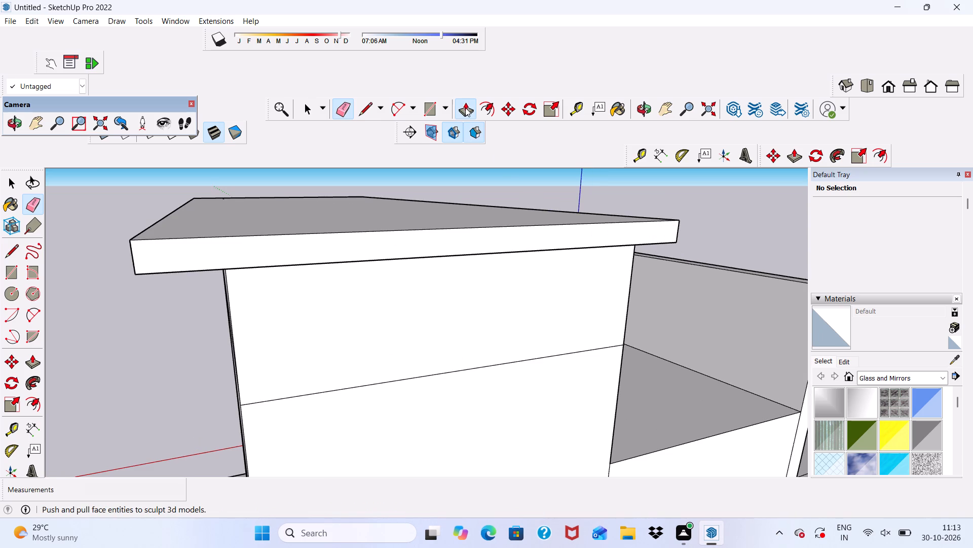
{"action": "left_click", "coordinate": [398, 247]}
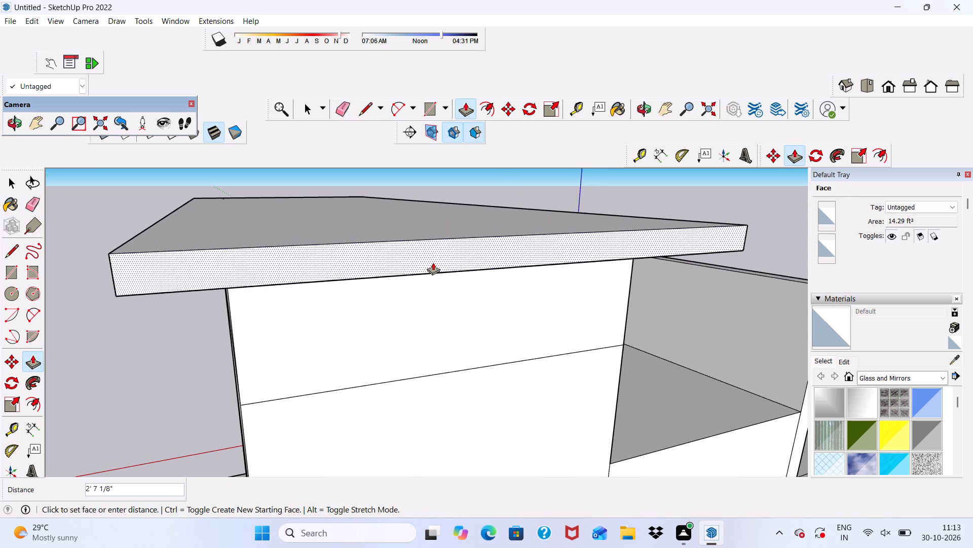
{"action": "type", "text": "1'"}
{"action": "key", "text": "Return"}
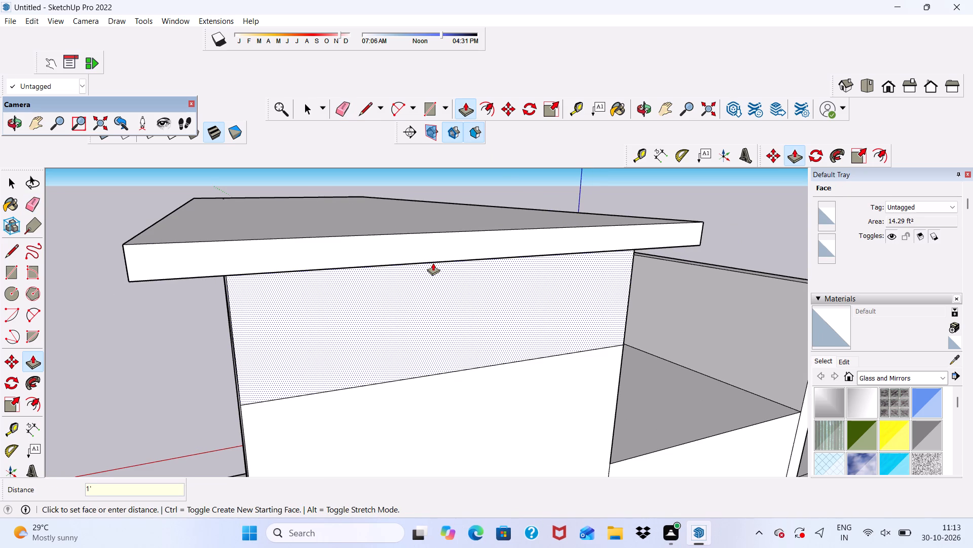
Erase the seam line at the rear end of the long roof fascia facing the lower roofs.
{"action": "scroll", "coordinate": [433, 263], "scroll_direction": "down", "scroll_amount": 5}
{"action": "middle_click_drag", "start_coordinate": [498, 266], "coordinate": [186, 280]}
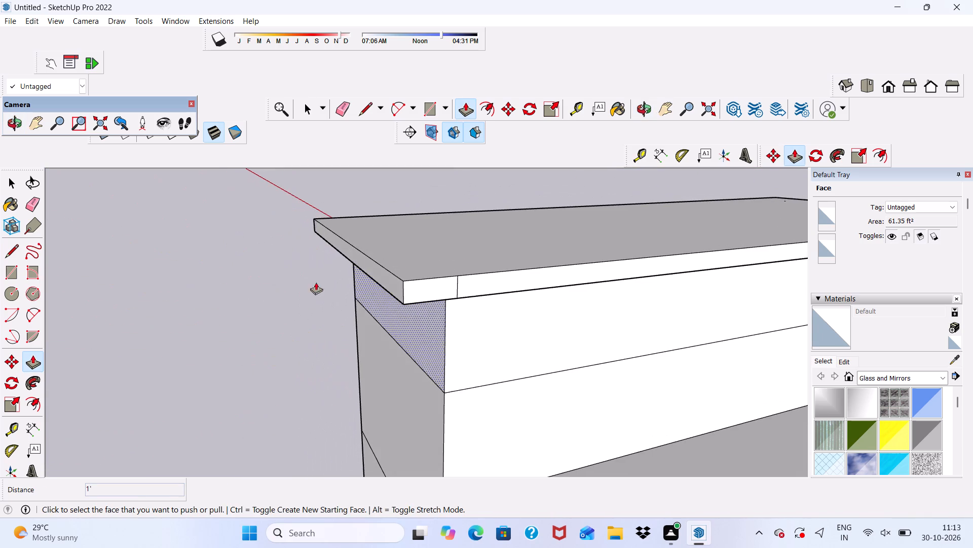
{"action": "left_click", "coordinate": [341, 112]}
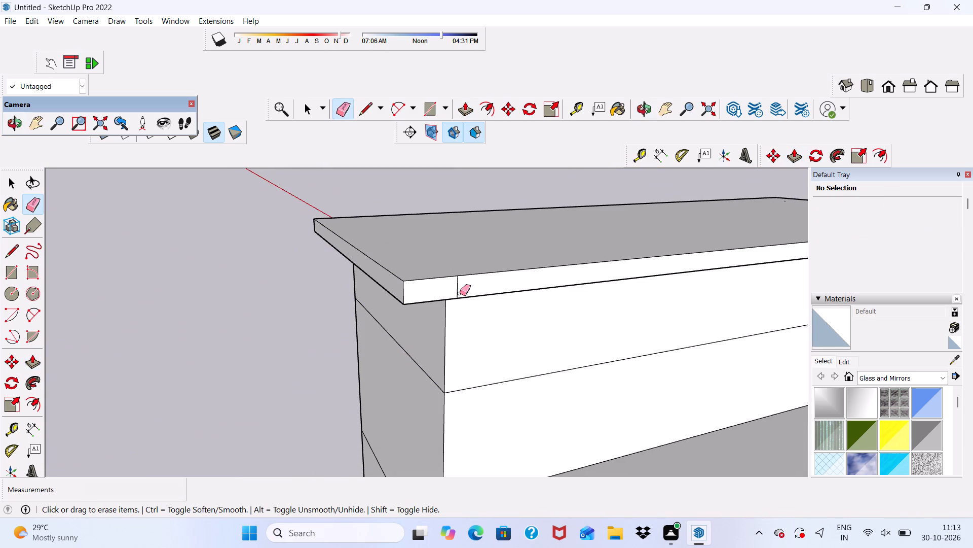
{"action": "left_click_drag", "start_coordinate": [460, 293], "coordinate": [439, 293]}
{"action": "left_click_drag", "start_coordinate": [472, 80], "coordinate": [470, 88]}
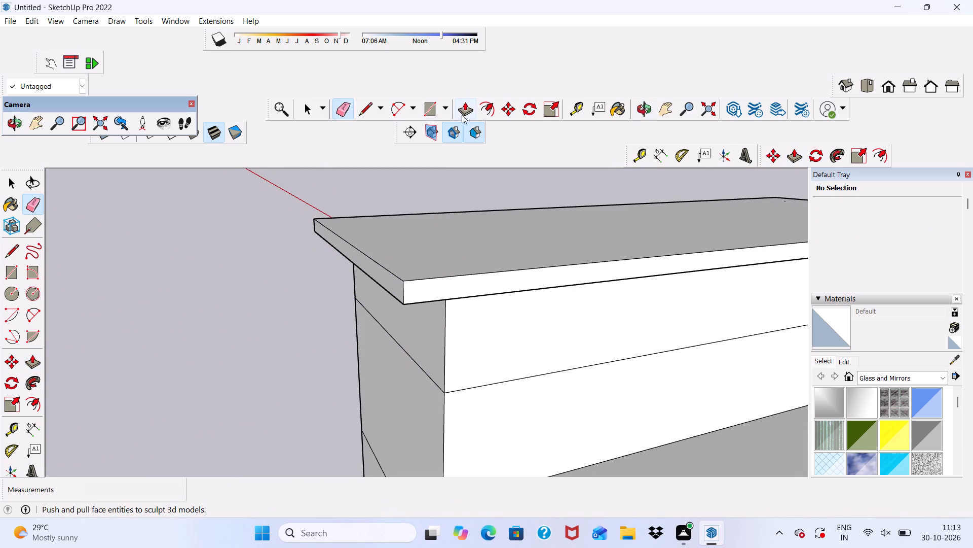
Push/Pull the long roof fascia facing the lower roofs outward by 1'.
{"action": "left_click", "coordinate": [464, 114]}
{"action": "left_click", "coordinate": [414, 292]}
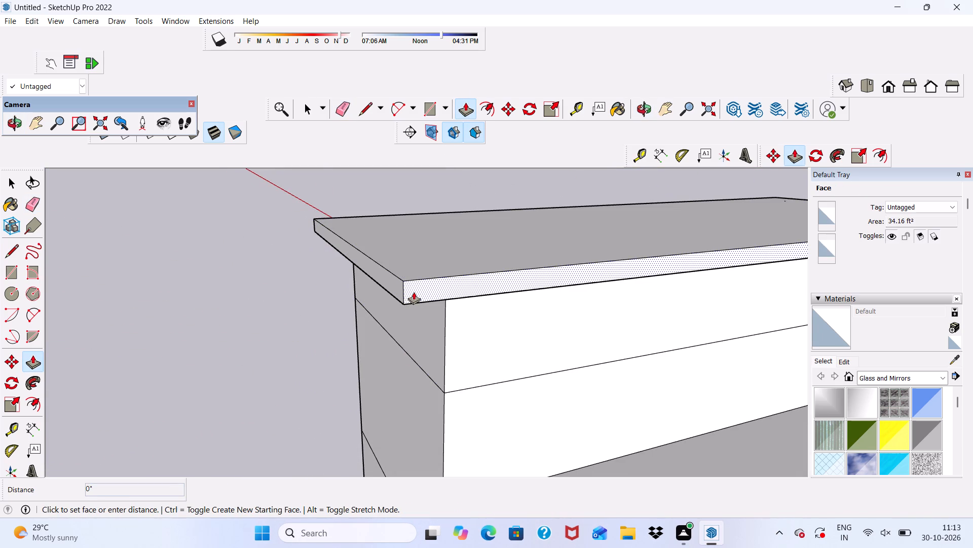
{"action": "type", "text": "1'"}
{"action": "key", "text": "Return"}
Examine the underside of the roof overhang at the rear corner beside the lower roofs.
{"action": "scroll", "coordinate": [456, 331], "scroll_direction": "down", "scroll_amount": 7}
{"action": "middle_click_drag", "start_coordinate": [453, 342], "coordinate": [367, 301]}
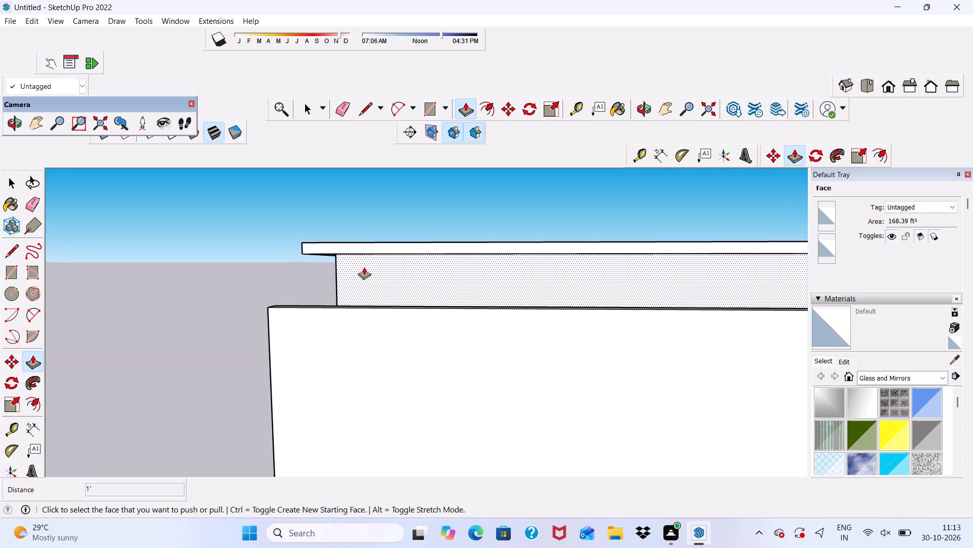
{"action": "scroll", "coordinate": [364, 264], "scroll_direction": "up", "scroll_amount": 10}
{"action": "scroll", "coordinate": [272, 311], "scroll_direction": "up", "scroll_amount": 5}
{"action": "scroll", "coordinate": [276, 314], "scroll_direction": "down", "scroll_amount": 6}
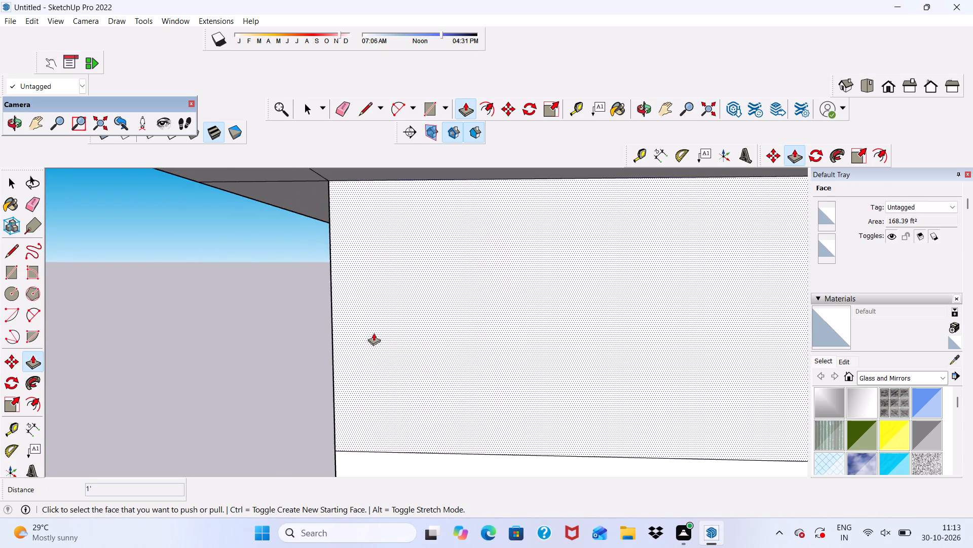
{"action": "middle_click_drag", "start_coordinate": [374, 333], "coordinate": [364, 104]}
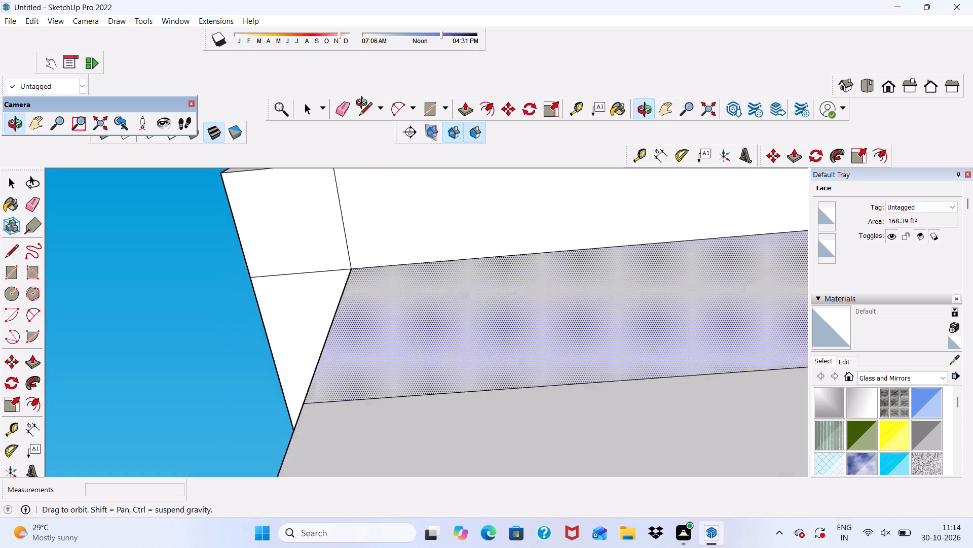
{"action": "middle_click_drag", "start_coordinate": [364, 104], "coordinate": [362, 136]}
{"action": "scroll", "coordinate": [360, 137], "scroll_direction": "up", "scroll_amount": 1}
{"action": "scroll", "coordinate": [338, 238], "scroll_direction": "down", "scroll_amount": 3}
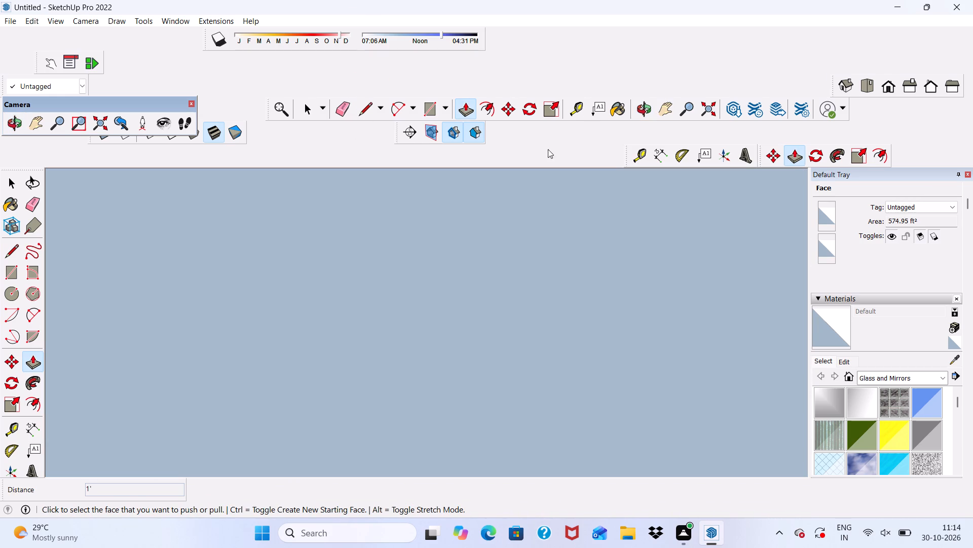
Measure the roof overhang depth from the fascia's notch corner to the wall at the front corner of the tallest block.
{"action": "left_click", "coordinate": [881, 84]}
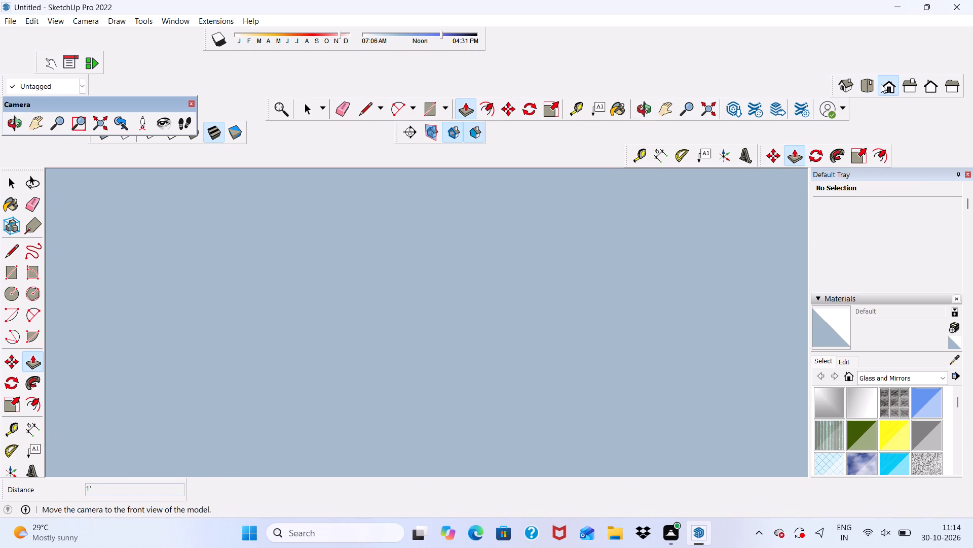
{"action": "scroll", "coordinate": [367, 414], "scroll_direction": "down", "scroll_amount": 20}
{"action": "scroll", "coordinate": [367, 414], "scroll_direction": "down", "scroll_amount": 9}
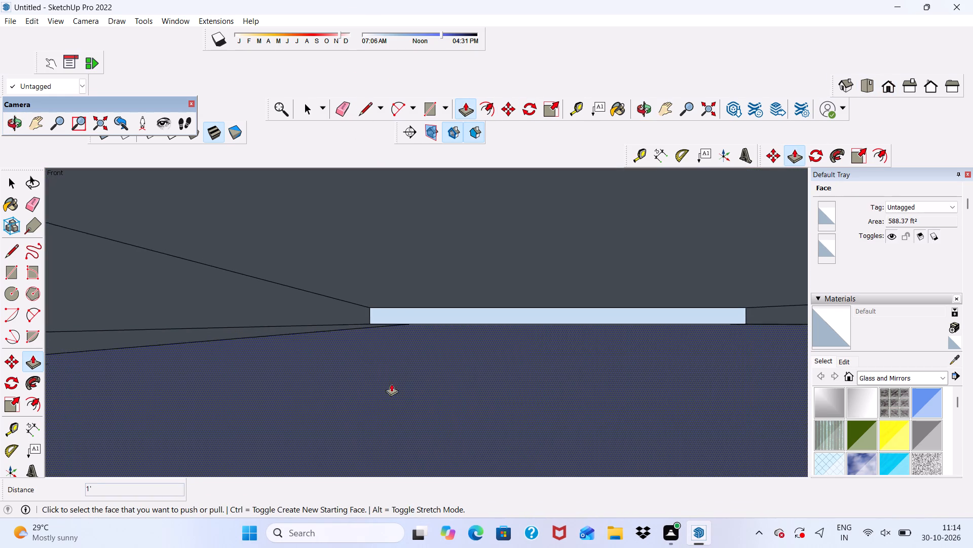
{"action": "scroll", "coordinate": [391, 384], "scroll_direction": "down", "scroll_amount": 7}
{"action": "key", "text": "space"}
{"action": "scroll", "coordinate": [361, 406], "scroll_direction": "down", "scroll_amount": 12}
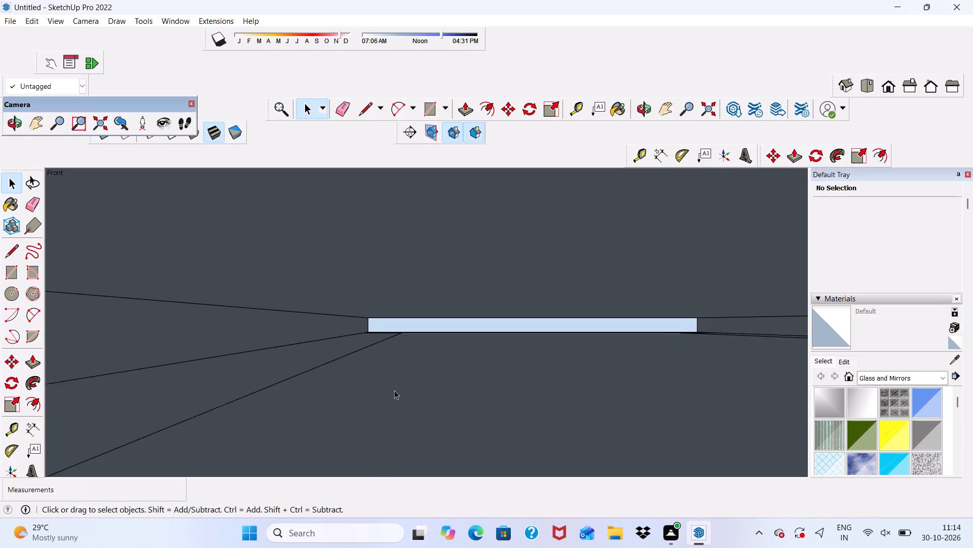
{"action": "scroll", "coordinate": [394, 390], "scroll_direction": "down", "scroll_amount": 20}
{"action": "scroll", "coordinate": [394, 390], "scroll_direction": "down", "scroll_amount": 11}
{"action": "scroll", "coordinate": [433, 266], "scroll_direction": "down", "scroll_amount": 9}
{"action": "scroll", "coordinate": [389, 344], "scroll_direction": "up", "scroll_amount": 12}
{"action": "scroll", "coordinate": [365, 334], "scroll_direction": "down", "scroll_amount": 4}
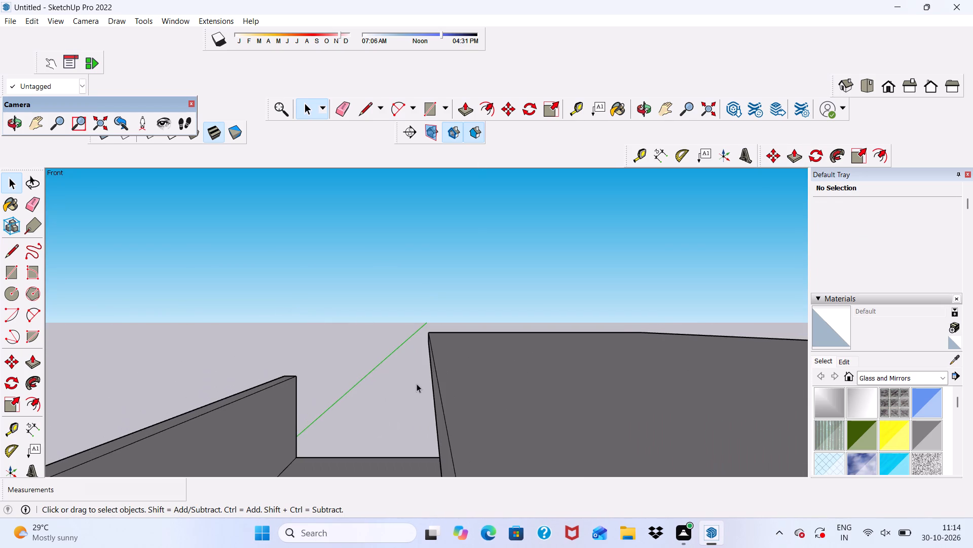
{"action": "scroll", "coordinate": [429, 385], "scroll_direction": "up", "scroll_amount": 1}
{"action": "scroll", "coordinate": [427, 308], "scroll_direction": "down", "scroll_amount": 5}
{"action": "middle_click_drag", "start_coordinate": [454, 395], "coordinate": [583, 304]}
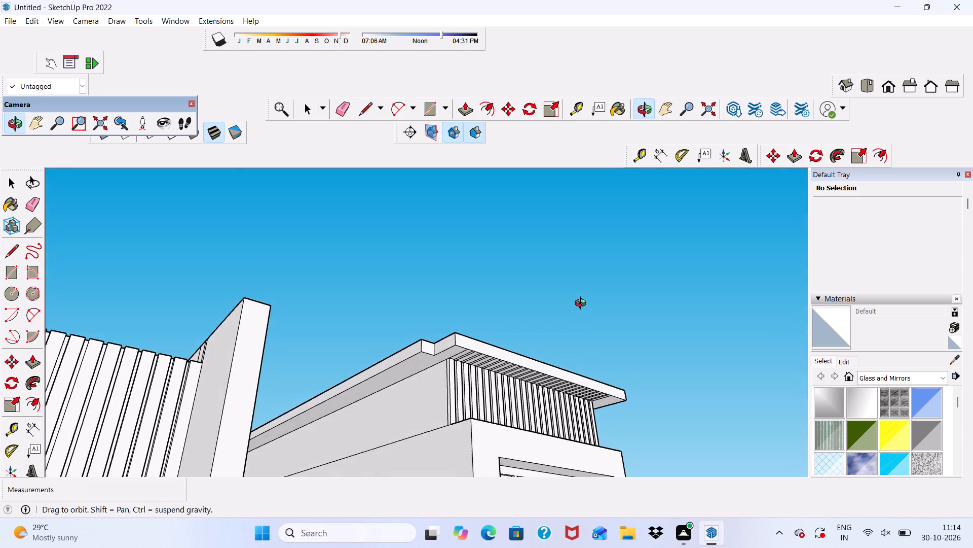
{"action": "middle_click_drag", "start_coordinate": [583, 304], "coordinate": [573, 272]}
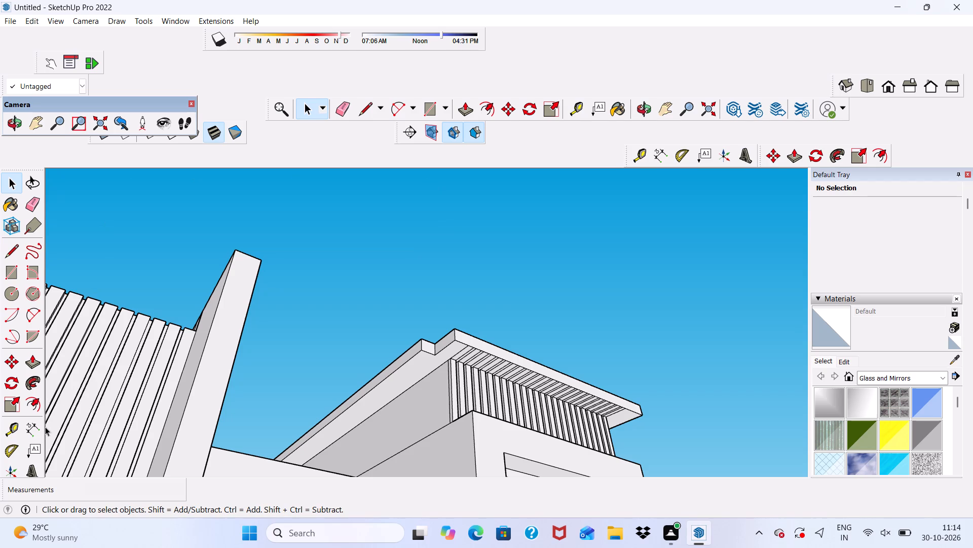
{"action": "left_click", "coordinate": [34, 427]}
{"action": "scroll", "coordinate": [422, 348], "scroll_direction": "up", "scroll_amount": 3}
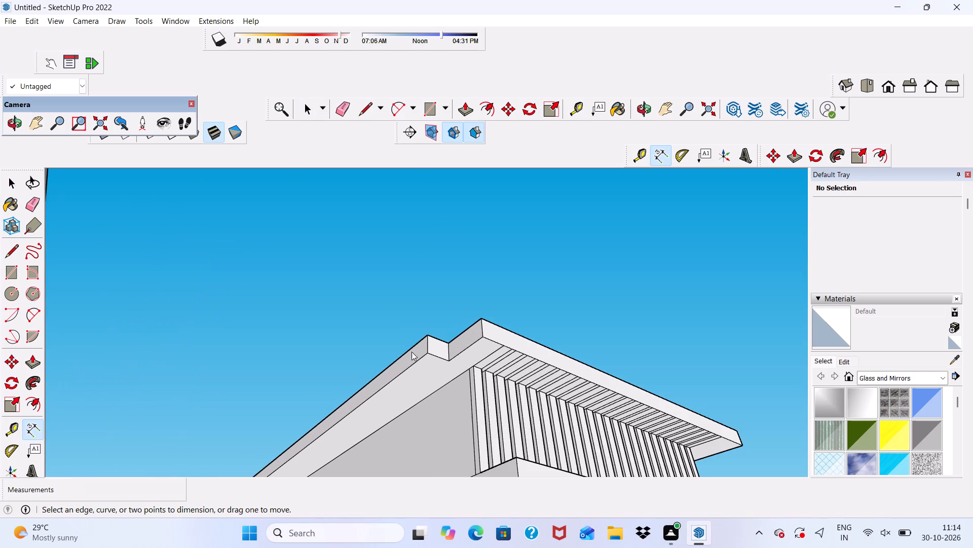
{"action": "left_click", "coordinate": [428, 356]}
{"action": "scroll", "coordinate": [442, 379], "scroll_direction": "up", "scroll_amount": 5}
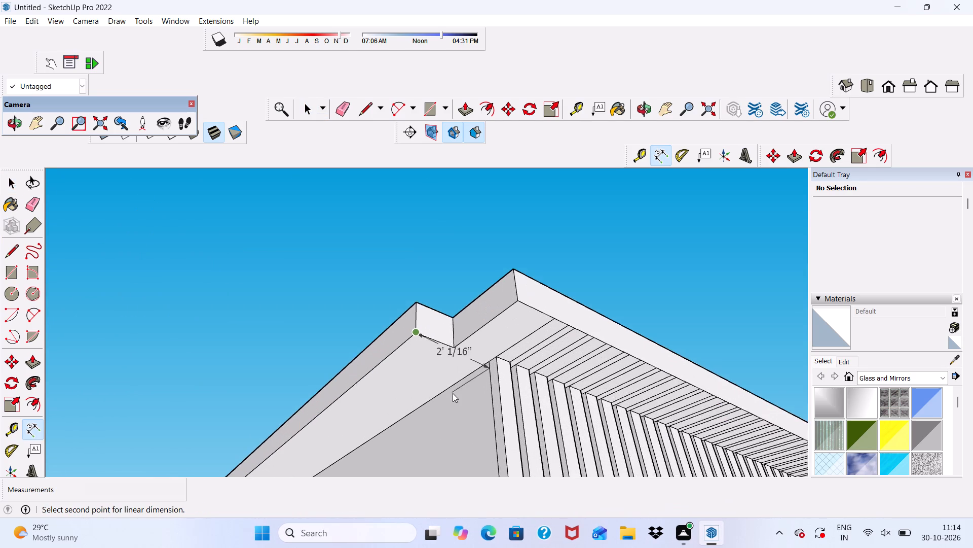
{"action": "scroll", "coordinate": [461, 391], "scroll_direction": "up", "scroll_amount": 8}
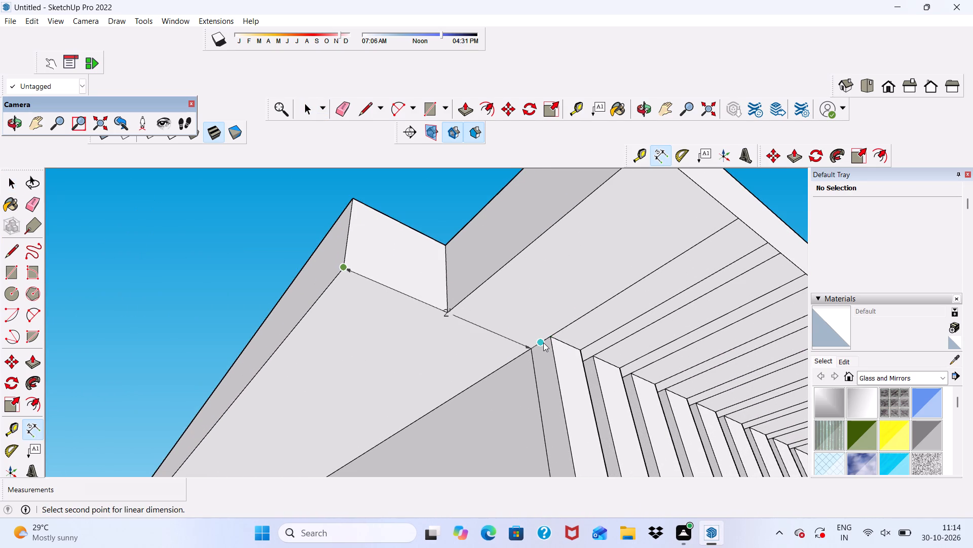
{"action": "key", "text": "space"}
Push/Pull the small end face of the notched roof fascia 2' forward, flush with the front roof fascia.
{"action": "scroll", "coordinate": [464, 296], "scroll_direction": "up", "scroll_amount": 2}
{"action": "left_click", "coordinate": [390, 252]}
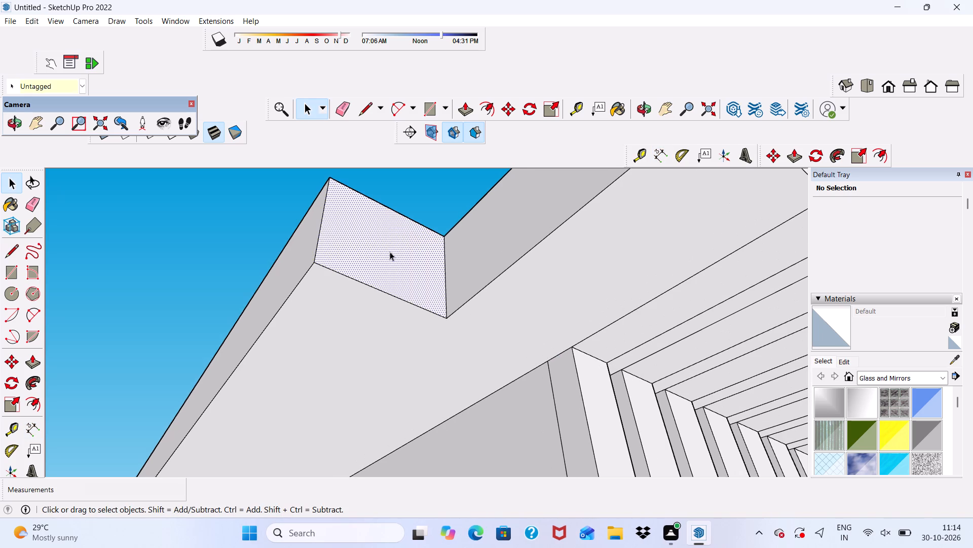
{"action": "left_click", "coordinate": [464, 112]}
{"action": "left_click", "coordinate": [403, 260]}
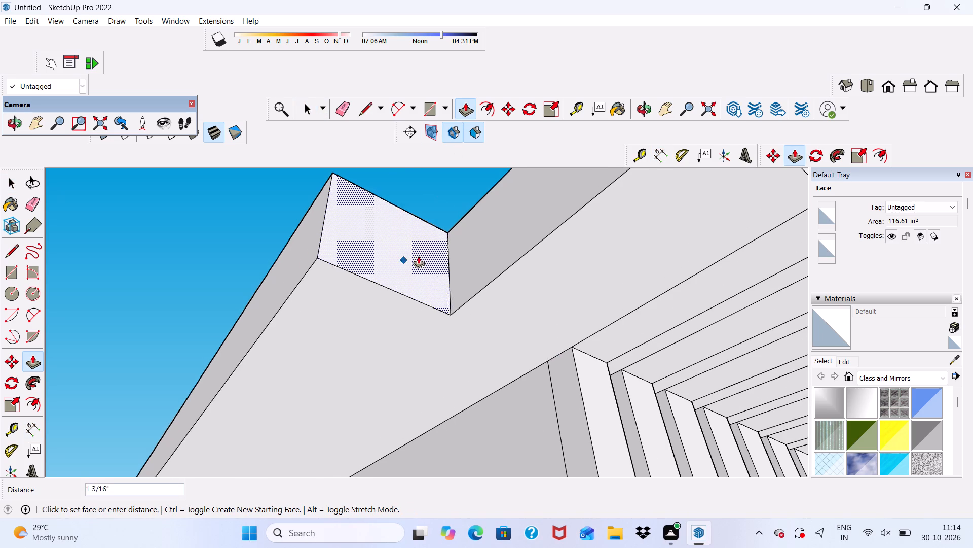
{"action": "scroll", "coordinate": [429, 255], "scroll_direction": "down", "scroll_amount": 5}
{"action": "scroll", "coordinate": [543, 223], "scroll_direction": "down", "scroll_amount": 5}
{"action": "left_click", "coordinate": [591, 184]}
Erase the vertical seam line on the front roof fascia at the filled corner.
{"action": "scroll", "coordinate": [582, 195], "scroll_direction": "down", "scroll_amount": 4}
{"action": "middle_click_drag", "start_coordinate": [580, 224], "coordinate": [580, 233]}
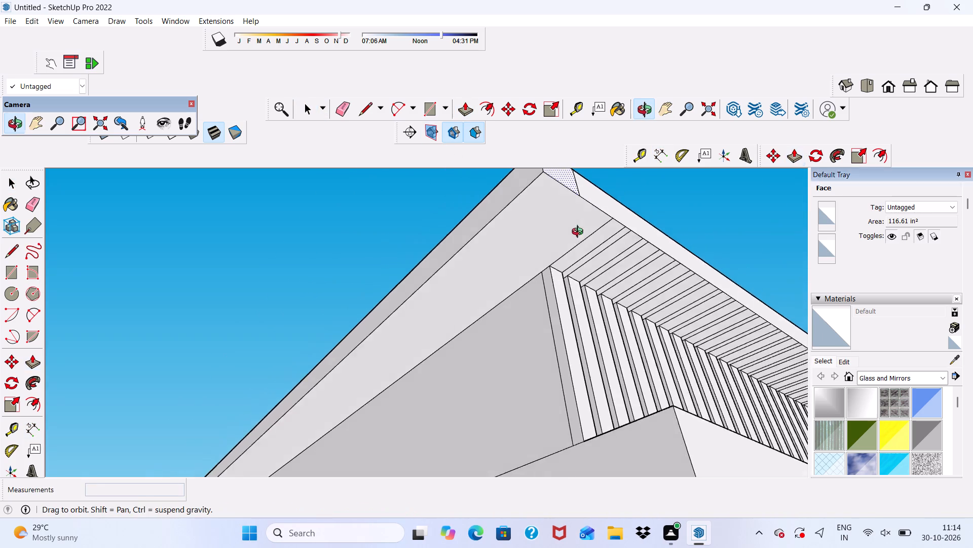
{"action": "middle_click_drag", "start_coordinate": [580, 233], "coordinate": [554, 319]}
{"action": "left_click", "coordinate": [341, 105]}
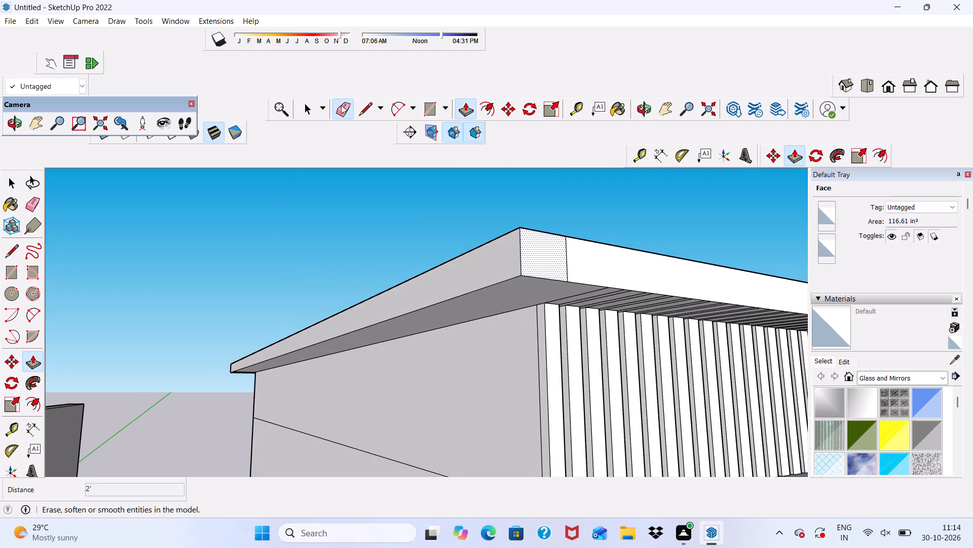
{"action": "left_click_drag", "start_coordinate": [575, 267], "coordinate": [548, 265]}
Erase the leftover seam lines on the underside of the roof overhang around the rear of the tallest block.
{"action": "scroll", "coordinate": [420, 296], "scroll_direction": "down", "scroll_amount": 7}
{"action": "middle_click_drag", "start_coordinate": [404, 297], "coordinate": [559, 336]}
{"action": "scroll", "coordinate": [379, 315], "scroll_direction": "up", "scroll_amount": 1}
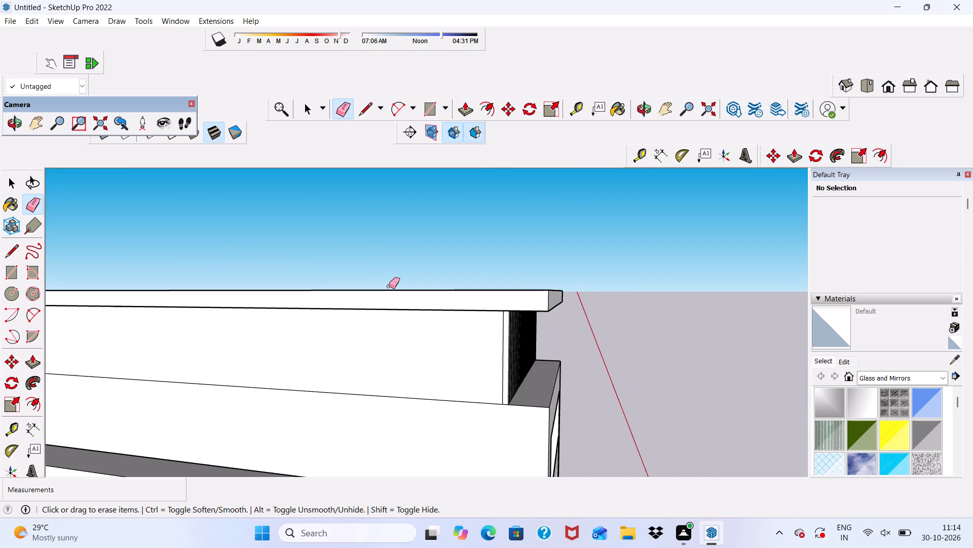
{"action": "scroll", "coordinate": [391, 286], "scroll_direction": "down", "scroll_amount": 11}
{"action": "scroll", "coordinate": [296, 305], "scroll_direction": "up", "scroll_amount": 10}
{"action": "middle_click_drag", "start_coordinate": [170, 318], "coordinate": [321, 268]}
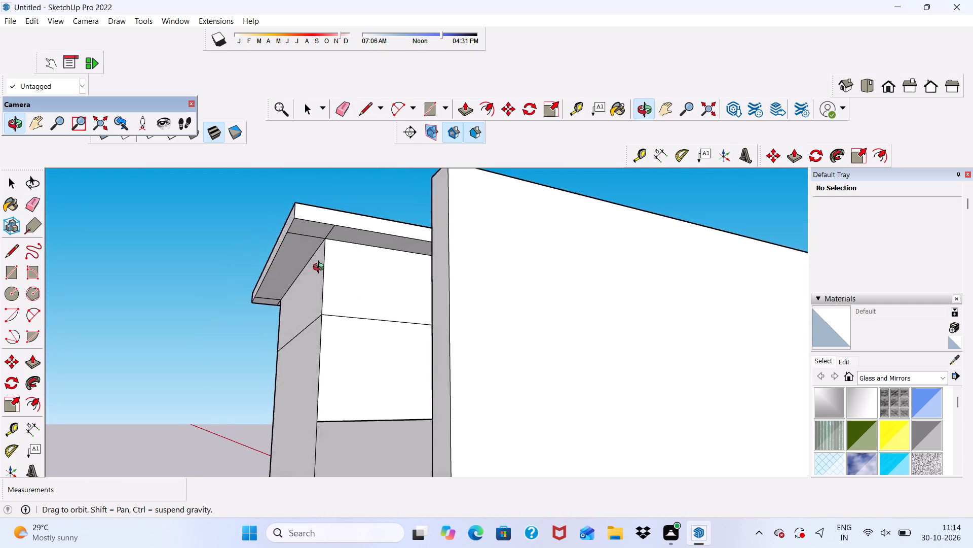
{"action": "middle_click_drag", "start_coordinate": [321, 268], "coordinate": [332, 275]}
{"action": "scroll", "coordinate": [336, 258], "scroll_direction": "up", "scroll_amount": 5}
{"action": "left_click_drag", "start_coordinate": [332, 229], "coordinate": [328, 233]}
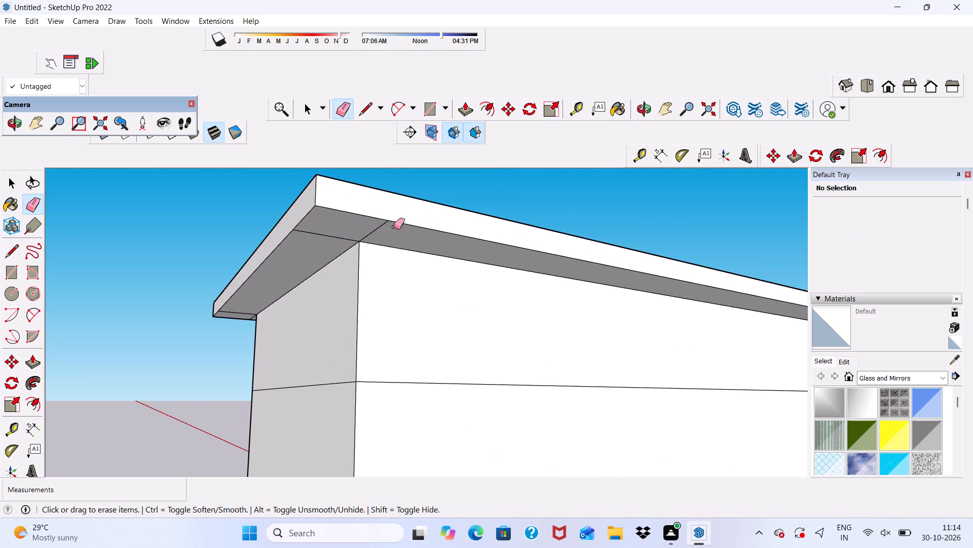
{"action": "left_click_drag", "start_coordinate": [366, 227], "coordinate": [382, 233]}
{"action": "left_click_drag", "start_coordinate": [330, 230], "coordinate": [327, 244]}
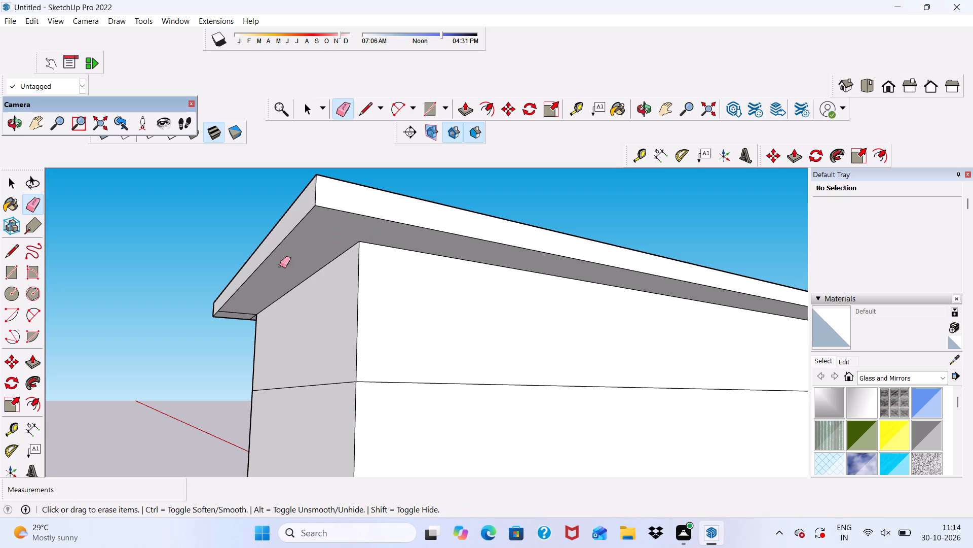
{"action": "scroll", "coordinate": [216, 309], "scroll_direction": "up", "scroll_amount": 9}
{"action": "left_click_drag", "start_coordinate": [263, 306], "coordinate": [269, 319]}
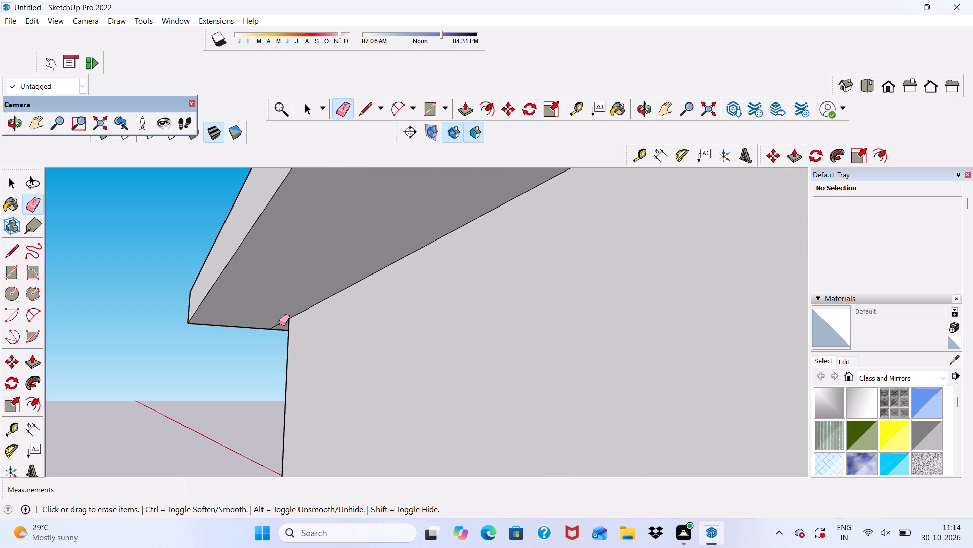
{"action": "left_click", "coordinate": [279, 323]}
Erase the horizontal seam lines across the side and rear walls below the roof of the tallest block.
{"action": "scroll", "coordinate": [269, 295], "scroll_direction": "down", "scroll_amount": 16}
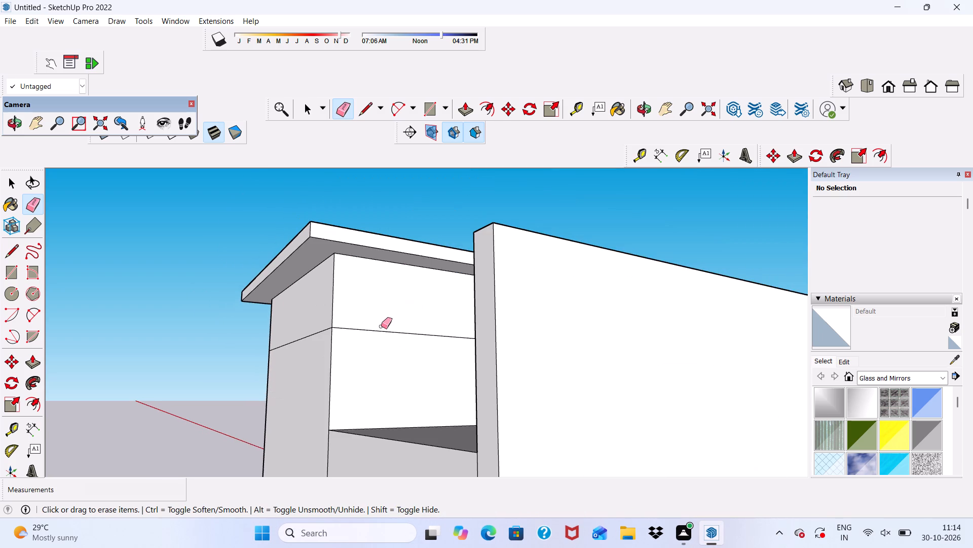
{"action": "left_click_drag", "start_coordinate": [381, 326], "coordinate": [380, 335]}
{"action": "left_click_drag", "start_coordinate": [307, 336], "coordinate": [309, 346]}
Erase the first strip lines on the underside of the front roof overhang, starting from the end beside the lower blocks.
{"action": "scroll", "coordinate": [281, 297], "scroll_direction": "down", "scroll_amount": 6}
{"action": "middle_click_drag", "start_coordinate": [430, 282], "coordinate": [431, 318]}
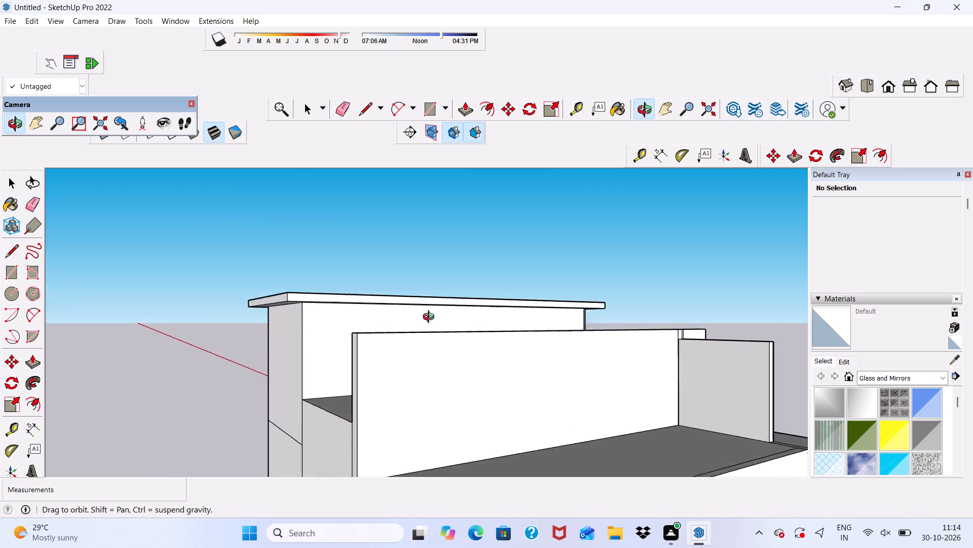
{"action": "middle_click_drag", "start_coordinate": [431, 318], "coordinate": [0, 302]}
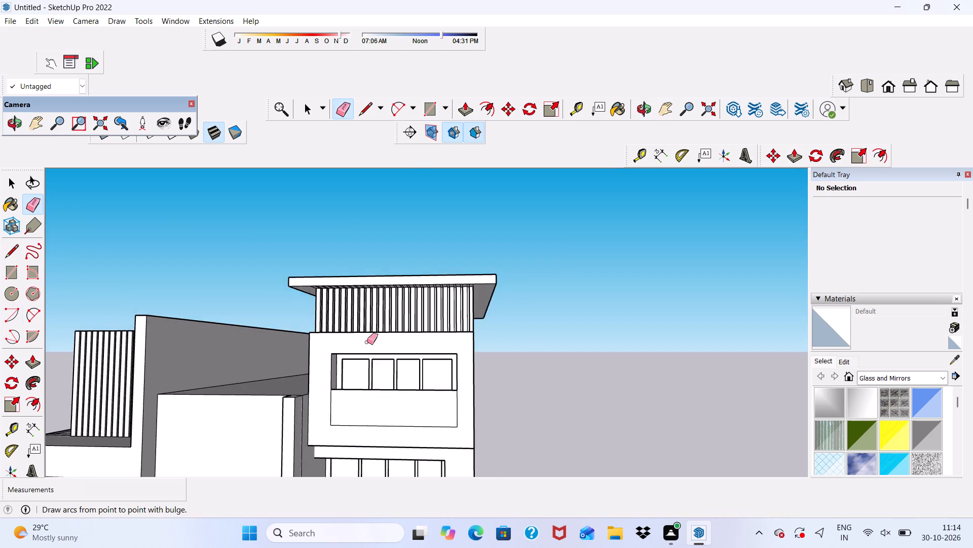
{"action": "scroll", "coordinate": [367, 341], "scroll_direction": "up", "scroll_amount": 4}
{"action": "scroll", "coordinate": [359, 273], "scroll_direction": "down", "scroll_amount": 1}
{"action": "scroll", "coordinate": [359, 273], "scroll_direction": "up", "scroll_amount": 5}
{"action": "middle_click_drag", "start_coordinate": [363, 287], "coordinate": [365, 236]}
{"action": "scroll", "coordinate": [365, 236], "scroll_direction": "down", "scroll_amount": 1}
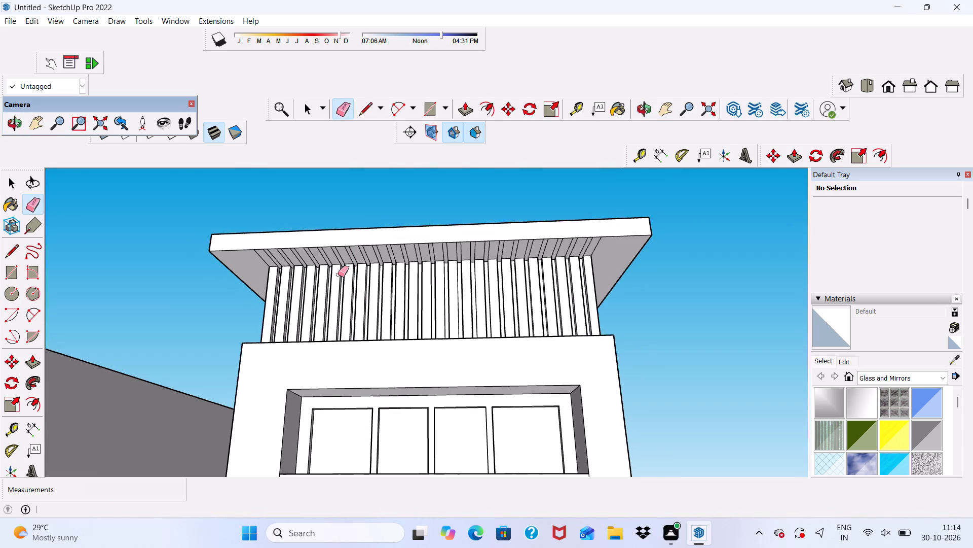
{"action": "scroll", "coordinate": [228, 287], "scroll_direction": "up", "scroll_amount": 4}
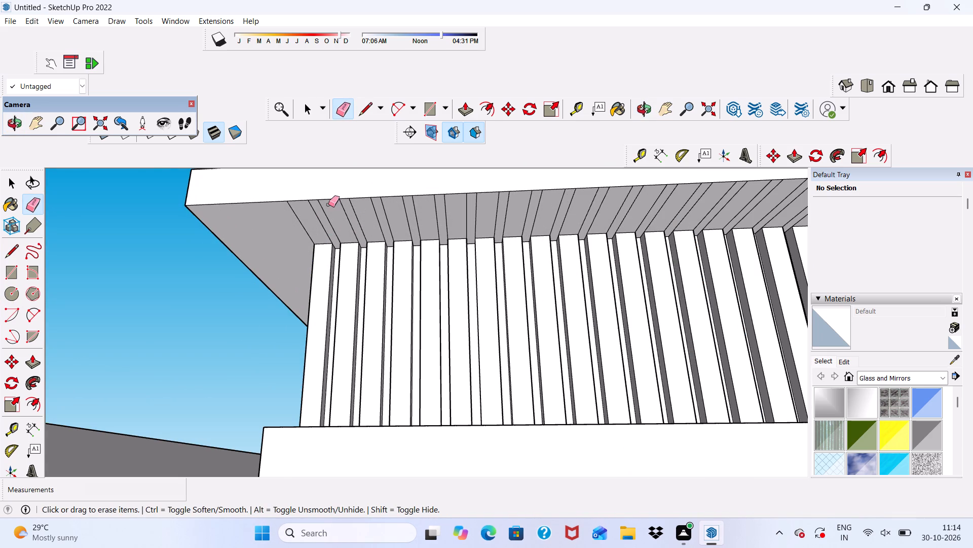
{"action": "left_click_drag", "start_coordinate": [331, 199], "coordinate": [507, 188]}
{"action": "left_click", "coordinate": [507, 188]}
{"action": "left_click_drag", "start_coordinate": [513, 188], "coordinate": [538, 185]}
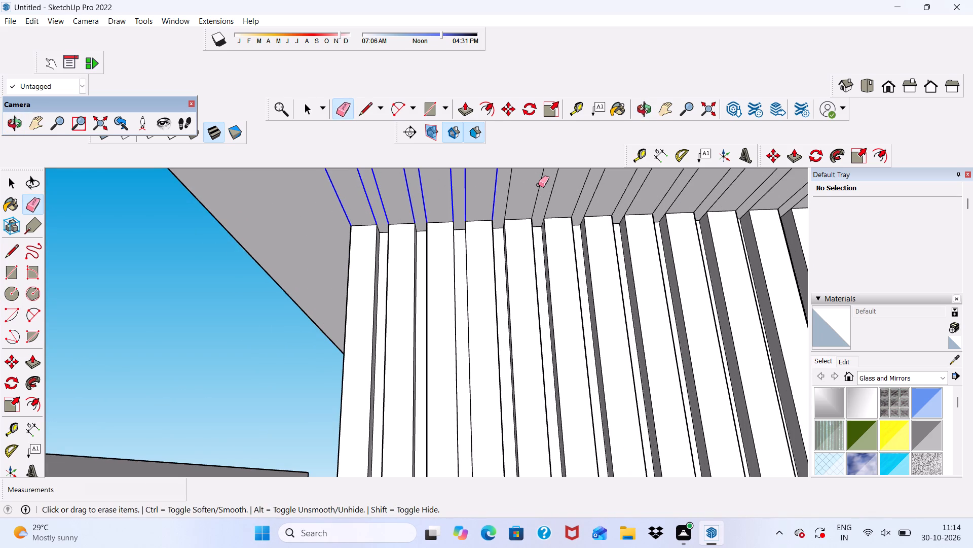
{"action": "left_click_drag", "start_coordinate": [502, 199], "coordinate": [637, 182]}
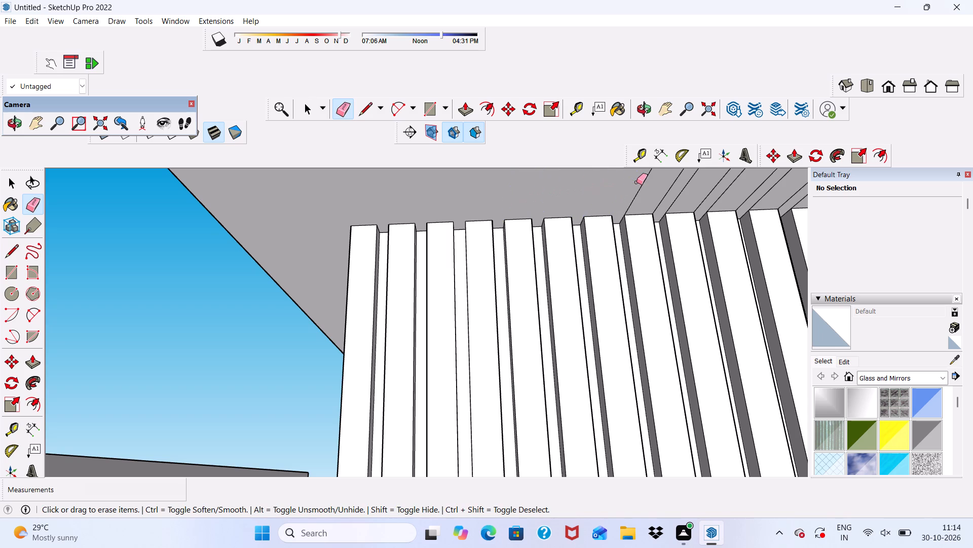
Erase the next group of strip lines on the front overhang's underside, continuing toward the middle.
{"action": "scroll", "coordinate": [400, 234], "scroll_direction": "down", "scroll_amount": 10}
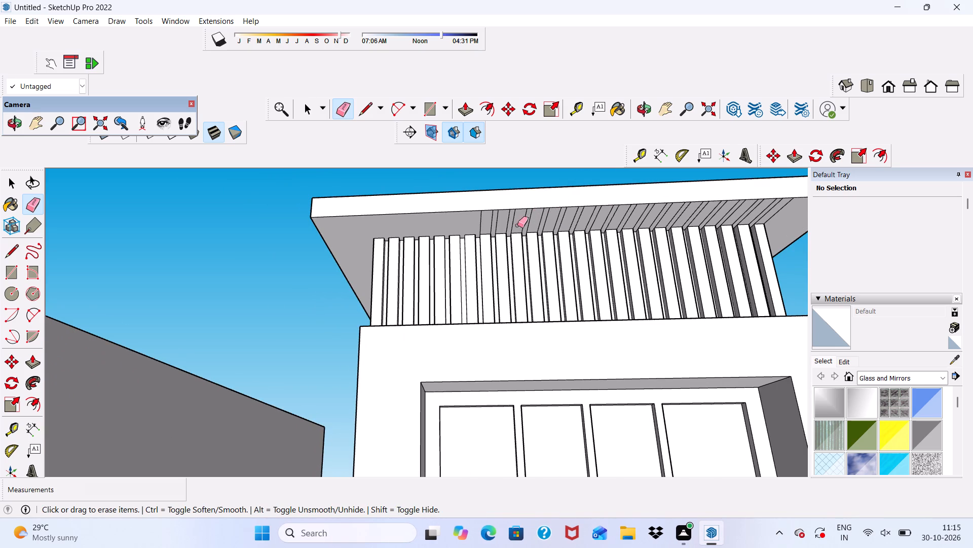
{"action": "scroll", "coordinate": [515, 226], "scroll_direction": "down", "scroll_amount": 2}
{"action": "scroll", "coordinate": [620, 229], "scroll_direction": "up", "scroll_amount": 10}
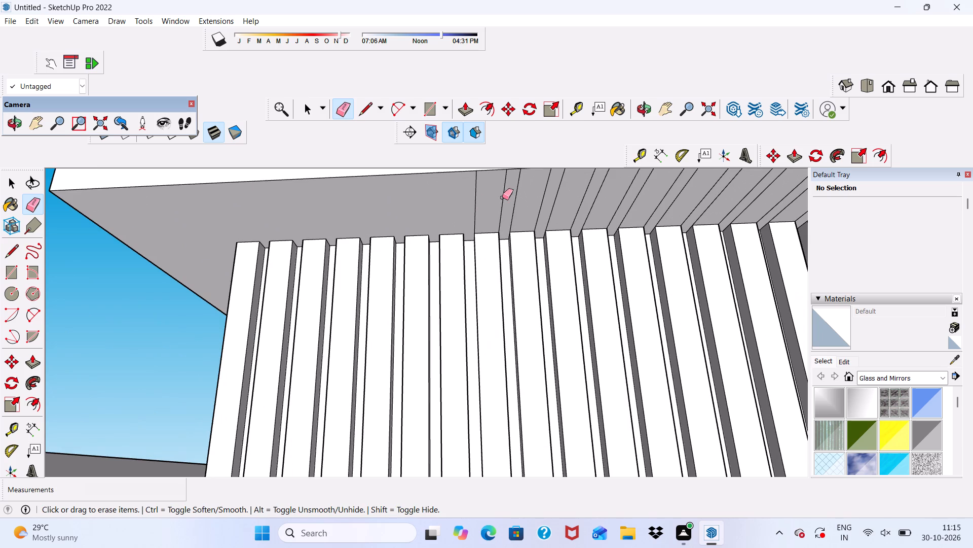
{"action": "left_click_drag", "start_coordinate": [485, 198], "coordinate": [598, 199]}
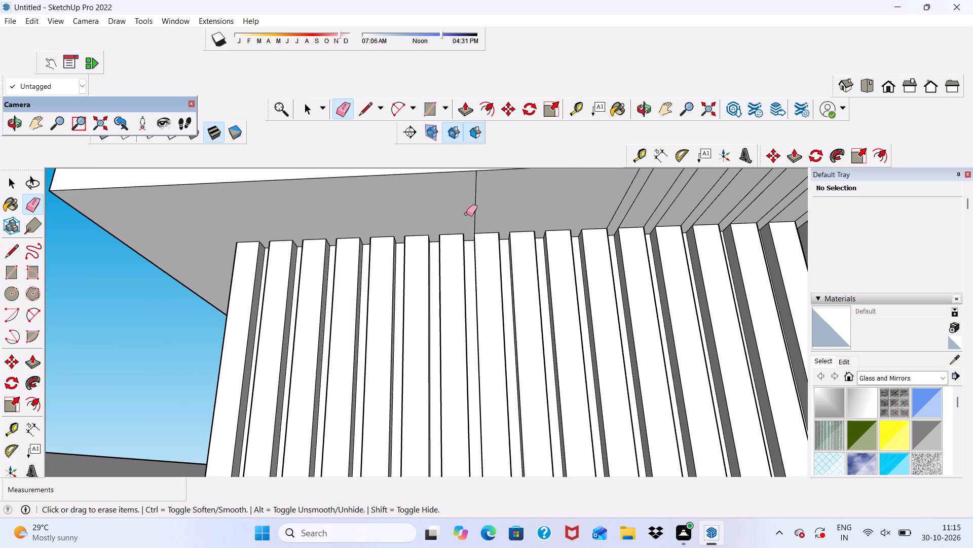
{"action": "left_click_drag", "start_coordinate": [466, 214], "coordinate": [508, 207]}
Erase the strip lines on the front overhang's underside from the outer end inward.
{"action": "scroll", "coordinate": [340, 241], "scroll_direction": "down", "scroll_amount": 10}
{"action": "scroll", "coordinate": [652, 232], "scroll_direction": "up", "scroll_amount": 8}
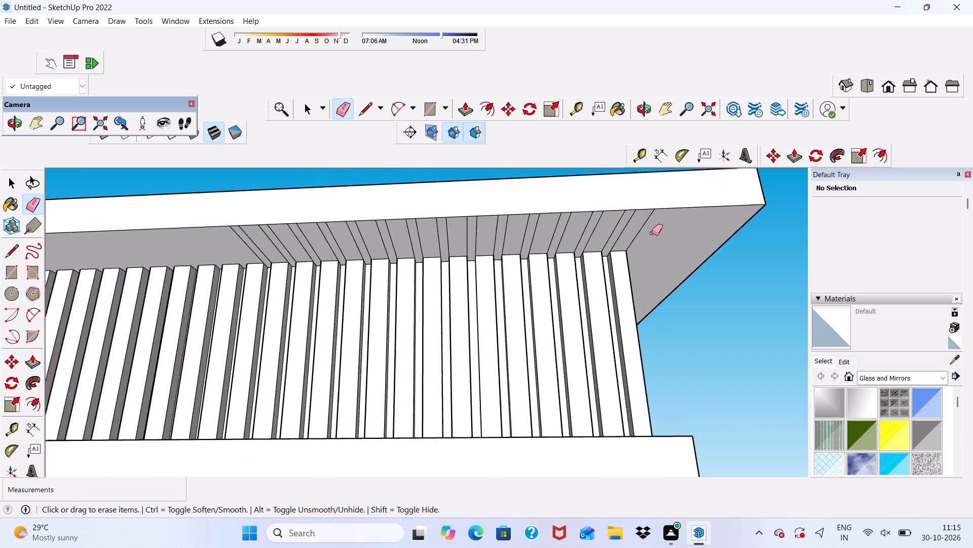
{"action": "scroll", "coordinate": [652, 233], "scroll_direction": "up", "scroll_amount": 2}
{"action": "left_click_drag", "start_coordinate": [648, 233], "coordinate": [617, 229]}
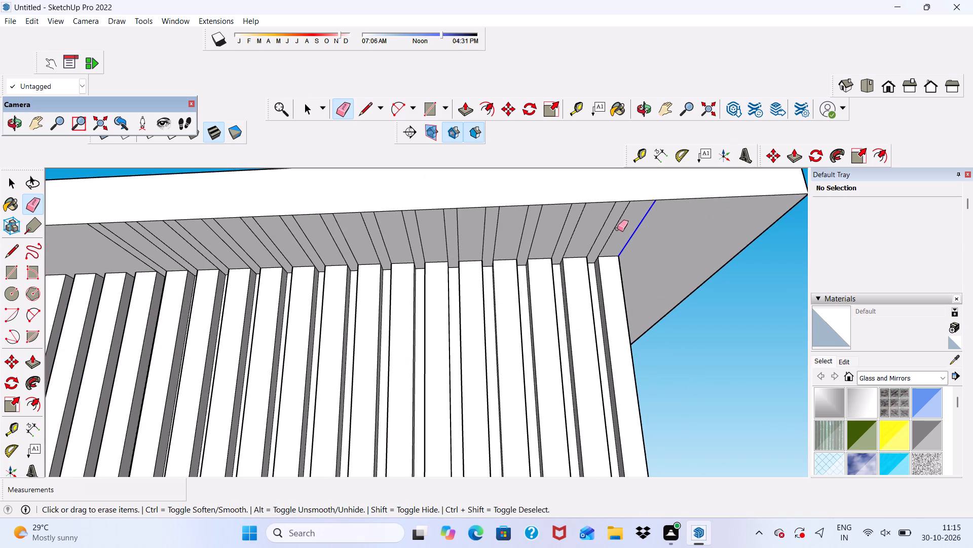
{"action": "left_click_drag", "start_coordinate": [617, 229], "coordinate": [530, 235]}
{"action": "scroll", "coordinate": [528, 235], "scroll_direction": "down", "scroll_amount": 11}
{"action": "scroll", "coordinate": [482, 241], "scroll_direction": "up", "scroll_amount": 5}
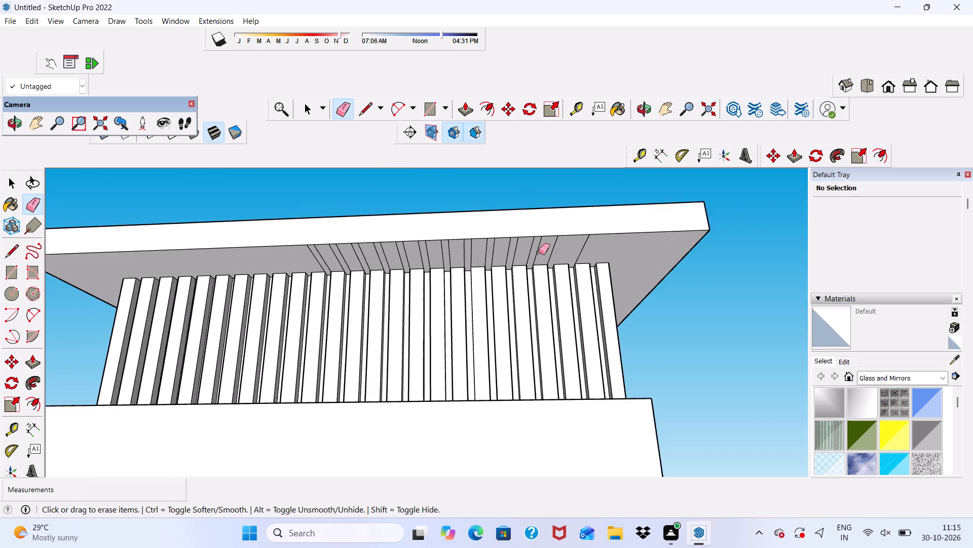
{"action": "scroll", "coordinate": [539, 252], "scroll_direction": "up", "scroll_amount": 3}
{"action": "left_click_drag", "start_coordinate": [585, 250], "coordinate": [608, 247]}
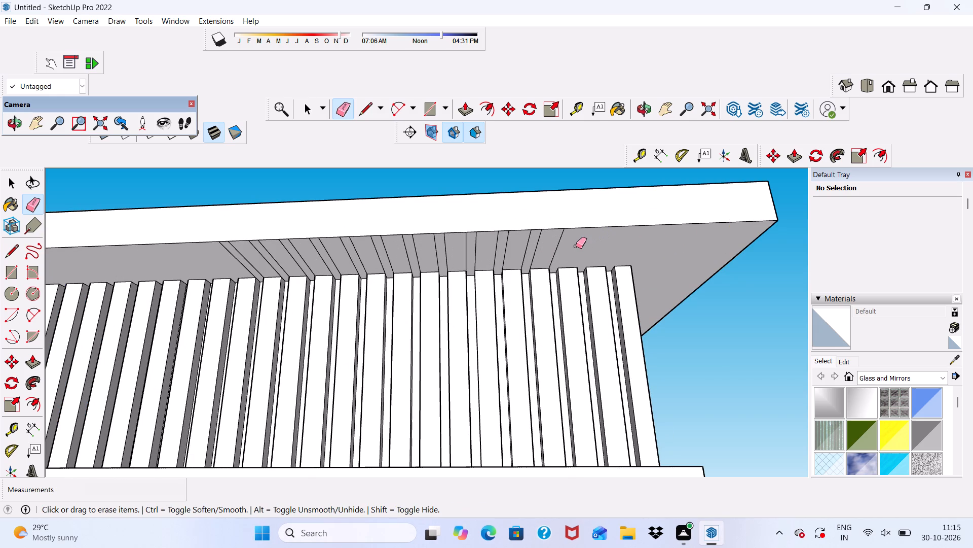
{"action": "scroll", "coordinate": [576, 246], "scroll_direction": "up", "scroll_amount": 4}
{"action": "left_click_drag", "start_coordinate": [556, 242], "coordinate": [465, 245]}
Erase the first part of the remaining strip lines on the front overhang's underside, from the lower-block side toward the middle.
{"action": "scroll", "coordinate": [464, 245], "scroll_direction": "down", "scroll_amount": 8}
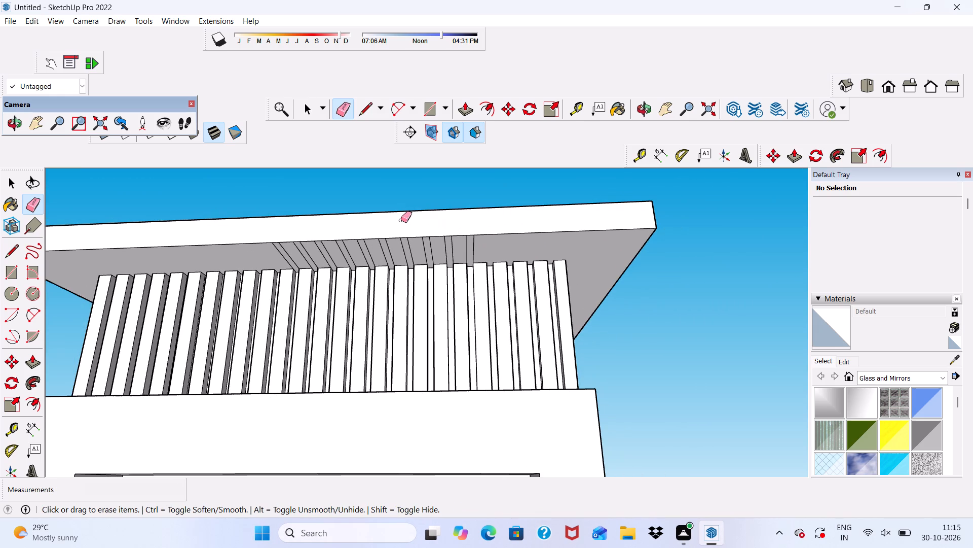
{"action": "scroll", "coordinate": [401, 220], "scroll_direction": "up", "scroll_amount": 4}
{"action": "scroll", "coordinate": [426, 261], "scroll_direction": "up", "scroll_amount": 5}
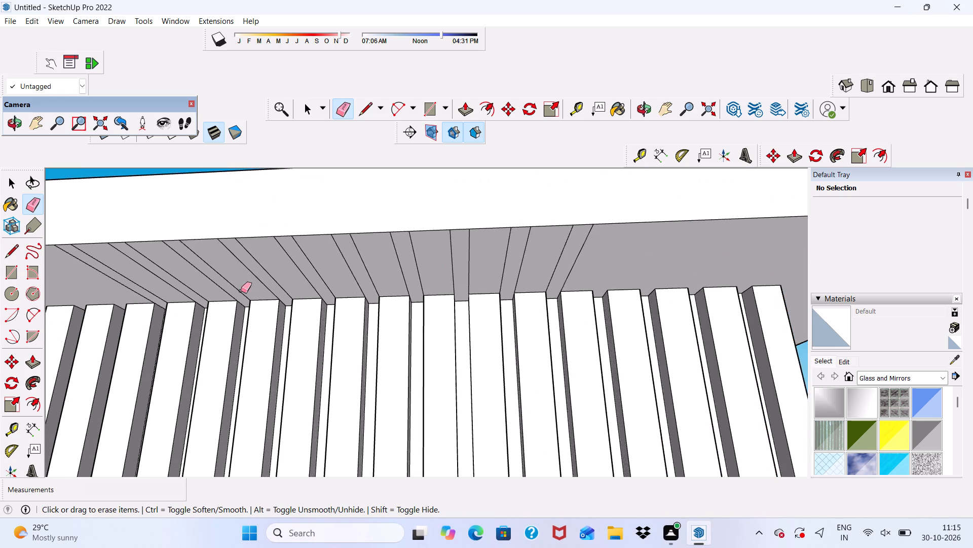
{"action": "scroll", "coordinate": [182, 292], "scroll_direction": "up", "scroll_amount": 1}
{"action": "scroll", "coordinate": [197, 277], "scroll_direction": "down", "scroll_amount": 11}
{"action": "scroll", "coordinate": [127, 296], "scroll_direction": "up", "scroll_amount": 11}
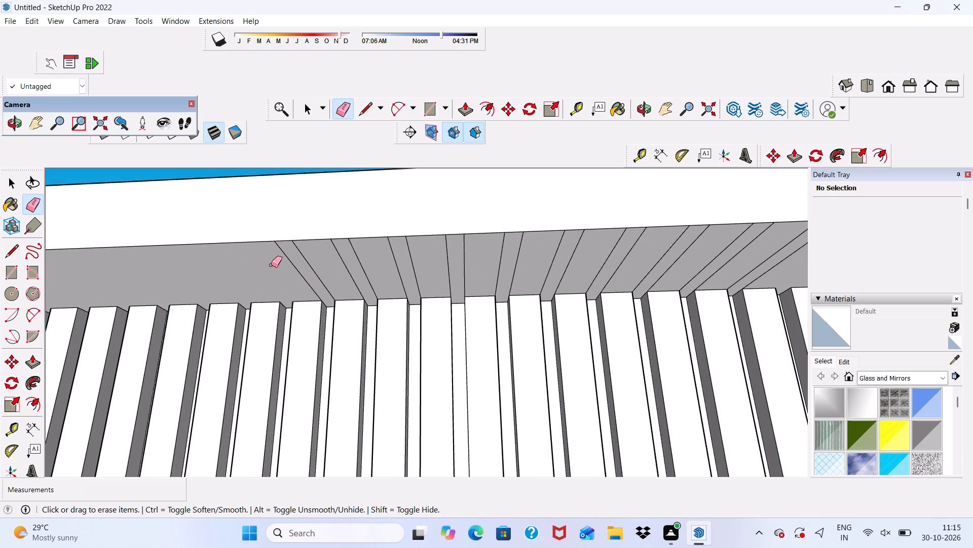
{"action": "left_click_drag", "start_coordinate": [271, 265], "coordinate": [508, 271]}
{"action": "left_click", "coordinate": [516, 271]}
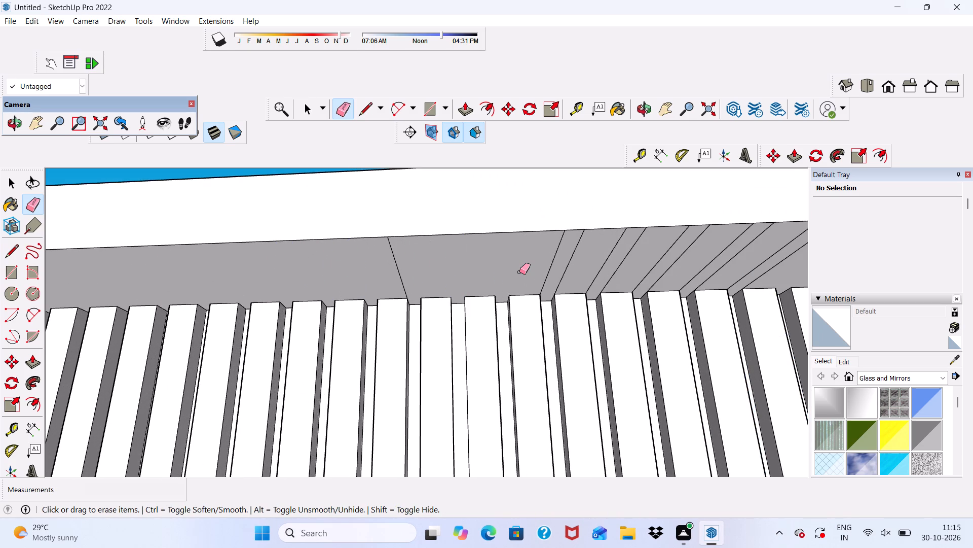
{"action": "scroll", "coordinate": [498, 268], "scroll_direction": "down", "scroll_amount": 5}
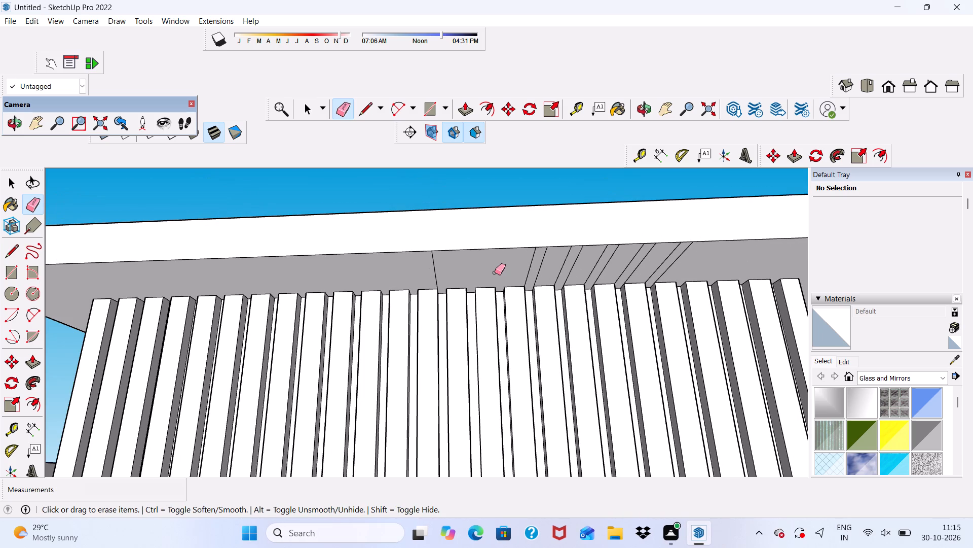
{"action": "scroll", "coordinate": [506, 268], "scroll_direction": "up", "scroll_amount": 3}
{"action": "left_click_drag", "start_coordinate": [424, 269], "coordinate": [404, 271]}
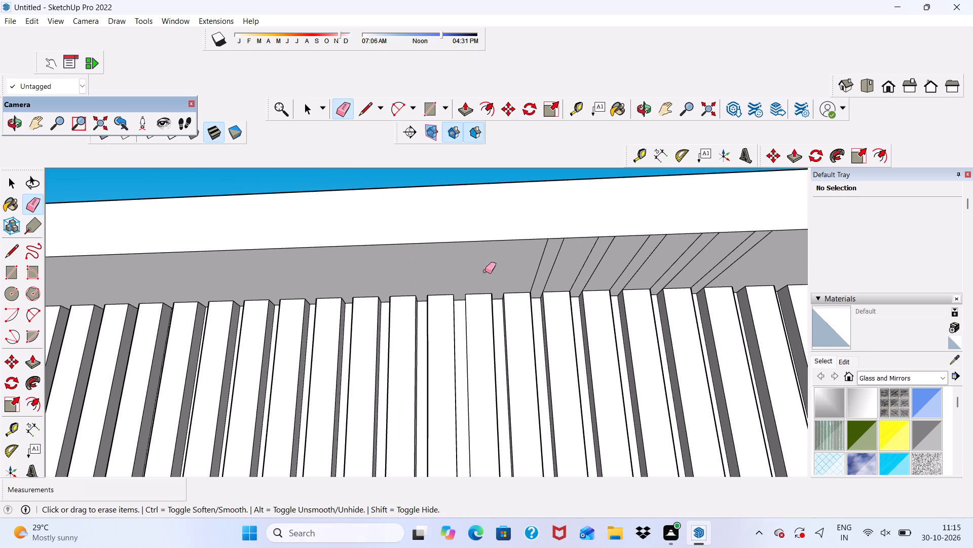
Erase the last group of strip lines on the front overhang's underside, between the middle and the outer end.
{"action": "left_click_drag", "start_coordinate": [537, 262], "coordinate": [608, 271]}
{"action": "left_click_drag", "start_coordinate": [545, 260], "coordinate": [581, 259]}
{"action": "left_click_drag", "start_coordinate": [581, 259], "coordinate": [580, 259]}
{"action": "scroll", "coordinate": [541, 255], "scroll_direction": "down", "scroll_amount": 6}
{"action": "scroll", "coordinate": [642, 260], "scroll_direction": "up", "scroll_amount": 6}
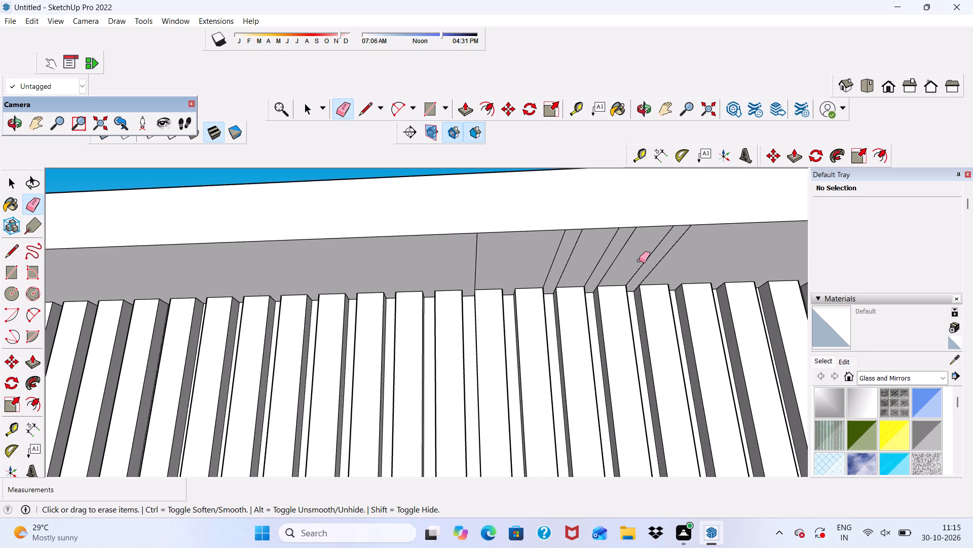
{"action": "scroll", "coordinate": [639, 260], "scroll_direction": "down", "scroll_amount": 3}
{"action": "scroll", "coordinate": [645, 261], "scroll_direction": "up", "scroll_amount": 2}
{"action": "left_click_drag", "start_coordinate": [674, 249], "coordinate": [667, 249]}
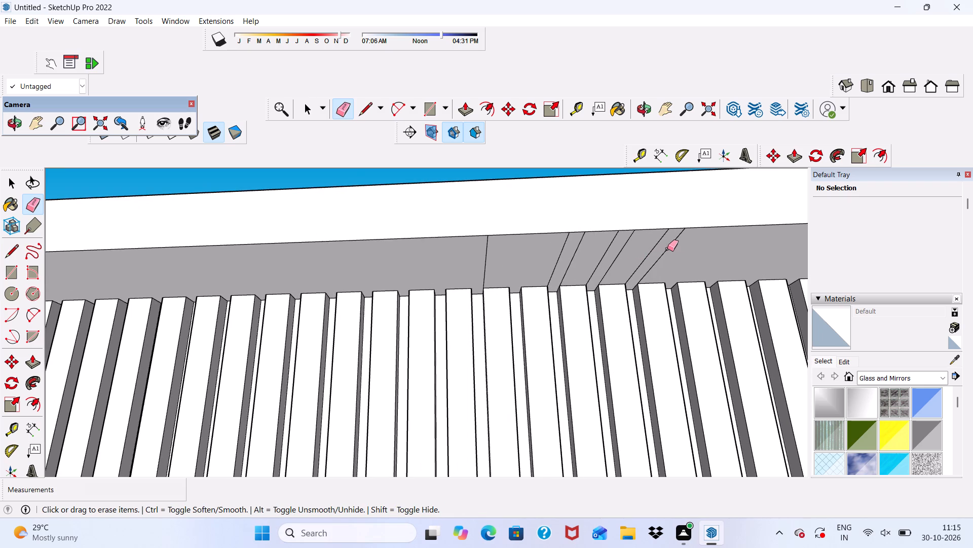
{"action": "left_click_drag", "start_coordinate": [667, 249], "coordinate": [439, 277]}
{"action": "scroll", "coordinate": [459, 252], "scroll_direction": "down", "scroll_amount": 5}
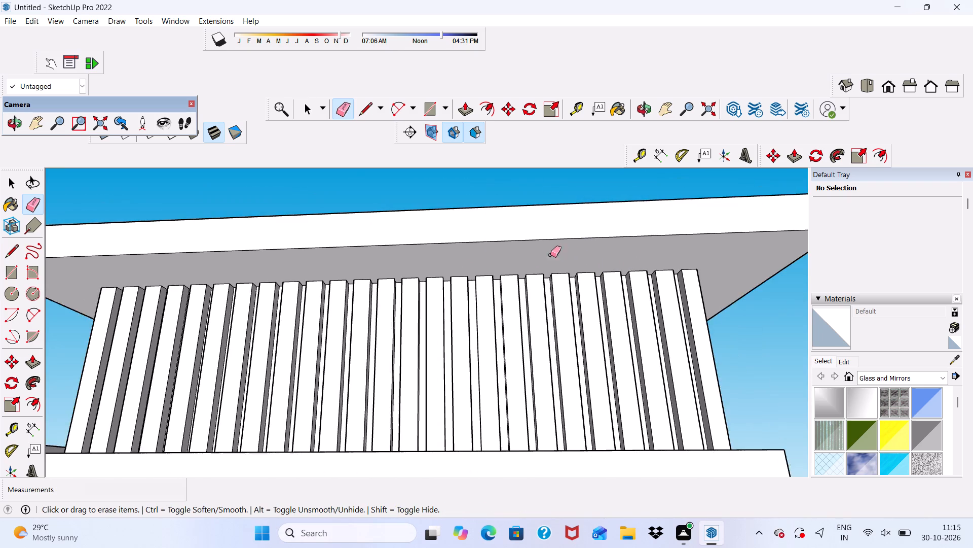
Examine the tallest block's roof overhang and front strips together with the rest of the front facade.
{"action": "scroll", "coordinate": [629, 207], "scroll_direction": "down", "scroll_amount": 8}
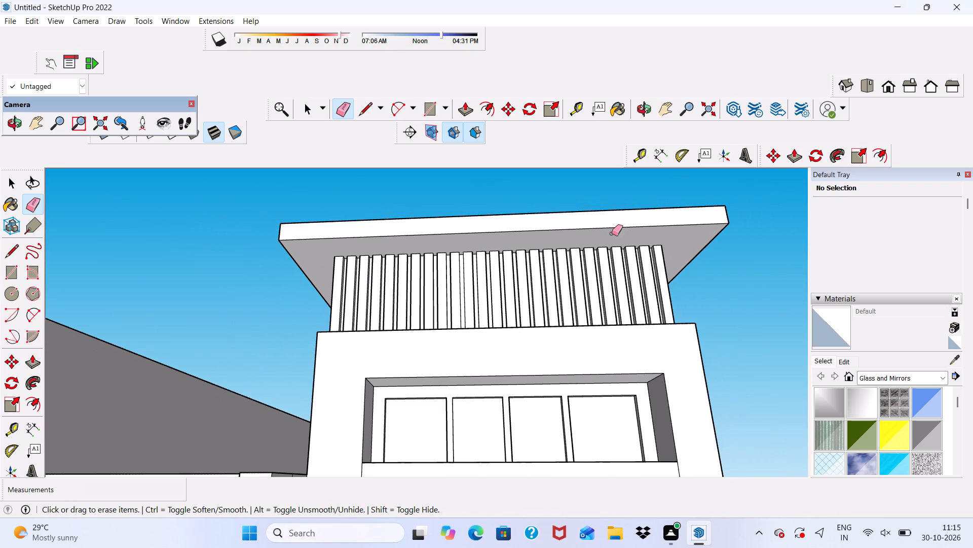
{"action": "key", "text": "space"}
{"action": "scroll", "coordinate": [612, 233], "scroll_direction": "down", "scroll_amount": 13}
{"action": "middle_click_drag", "start_coordinate": [557, 270], "coordinate": [512, 397]}
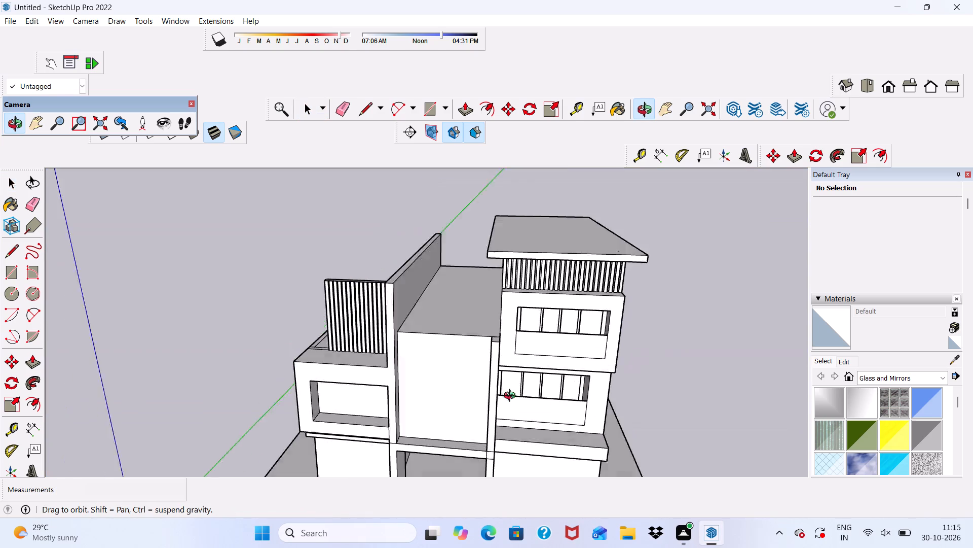
{"action": "middle_click_drag", "start_coordinate": [512, 397], "coordinate": [514, 352]}
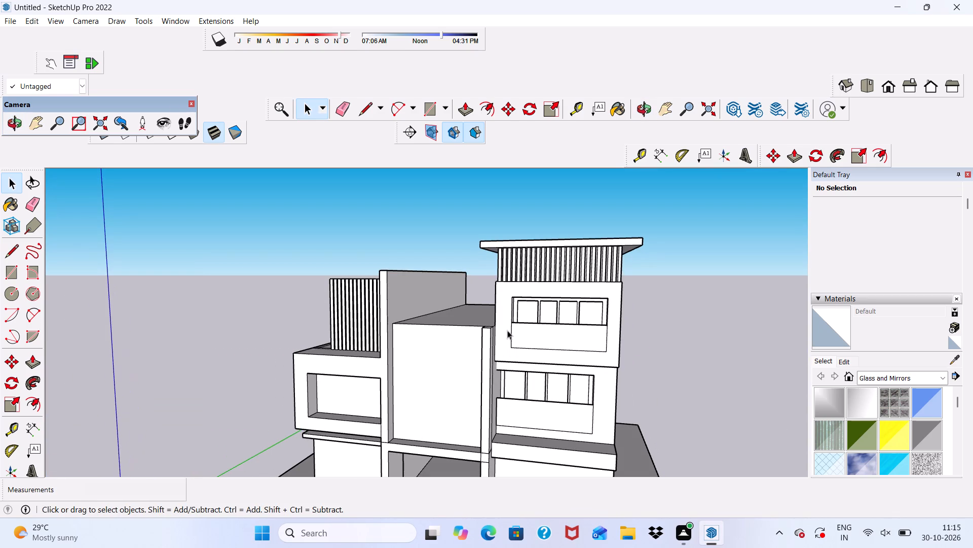
{"action": "scroll", "coordinate": [507, 330], "scroll_direction": "up", "scroll_amount": 5}
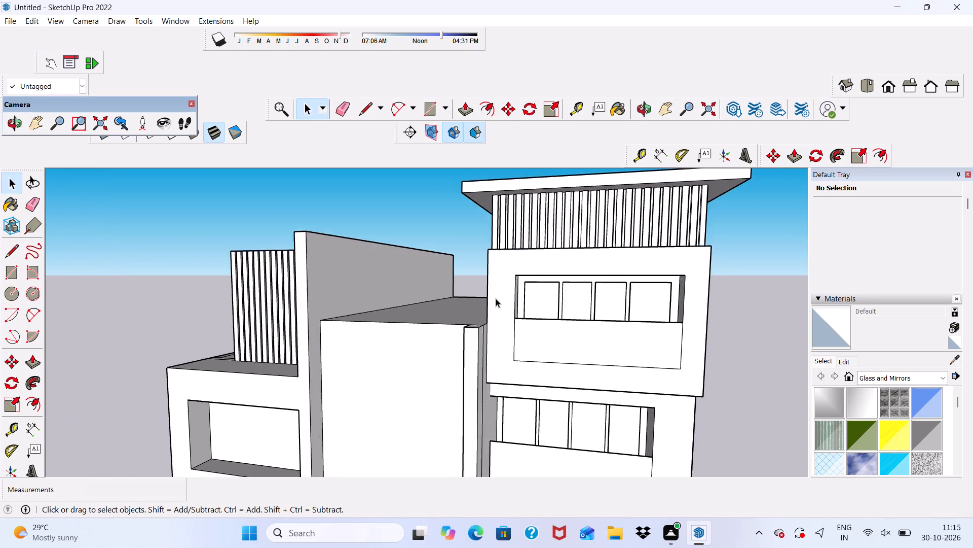
{"action": "scroll", "coordinate": [496, 298], "scroll_direction": "down", "scroll_amount": 6}
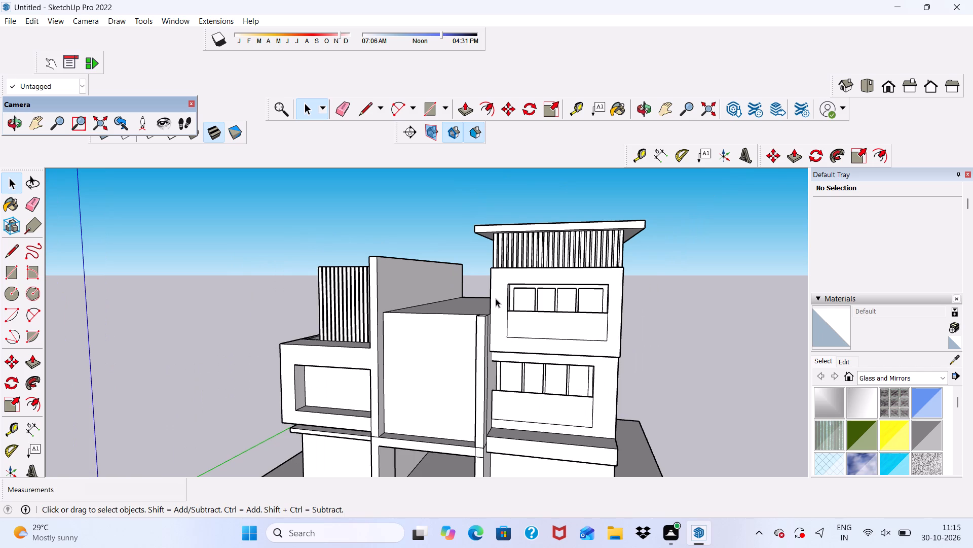
{"action": "scroll", "coordinate": [496, 298], "scroll_direction": "up", "scroll_amount": 4}
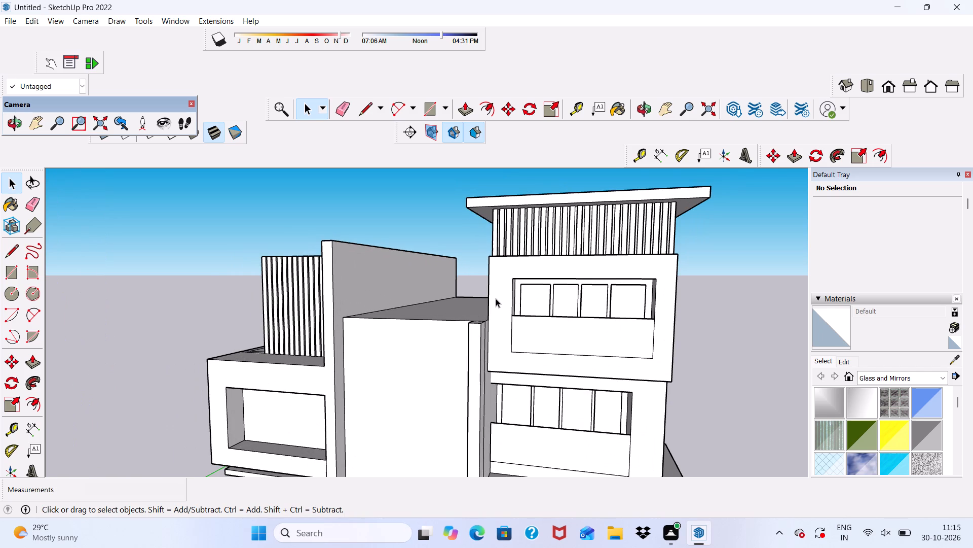
{"action": "scroll", "coordinate": [496, 298], "scroll_direction": "down", "scroll_amount": 3}
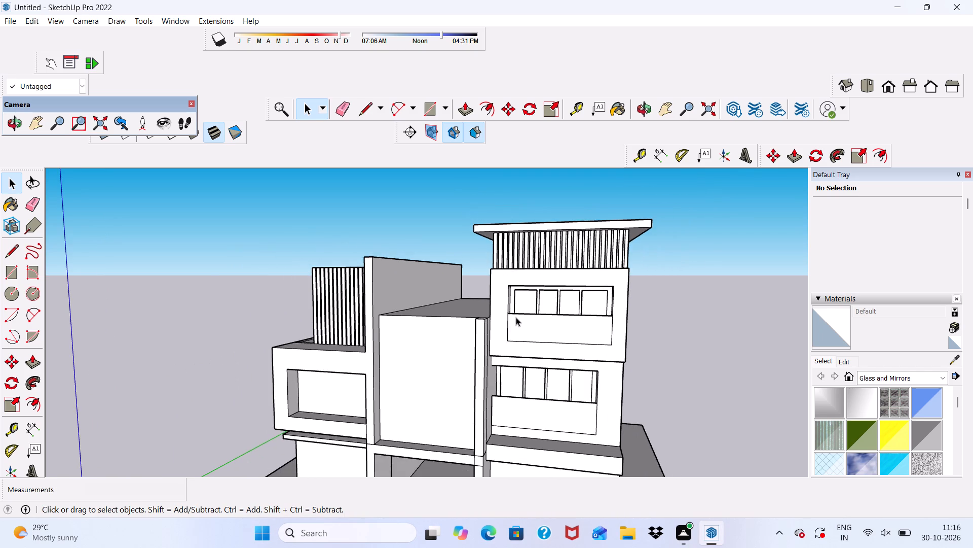
Erase the tiny stray mark on the top surface of the tallest block's roof.
{"action": "middle_click_drag", "start_coordinate": [516, 317], "coordinate": [633, 335]}
{"action": "middle_click_drag", "start_coordinate": [616, 296], "coordinate": [547, 398]}
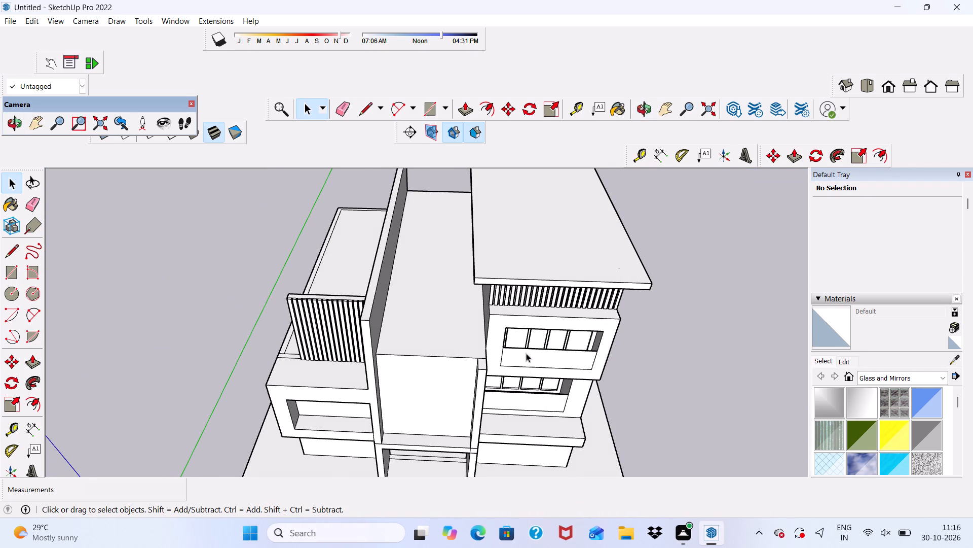
{"action": "left_click", "coordinate": [341, 112]}
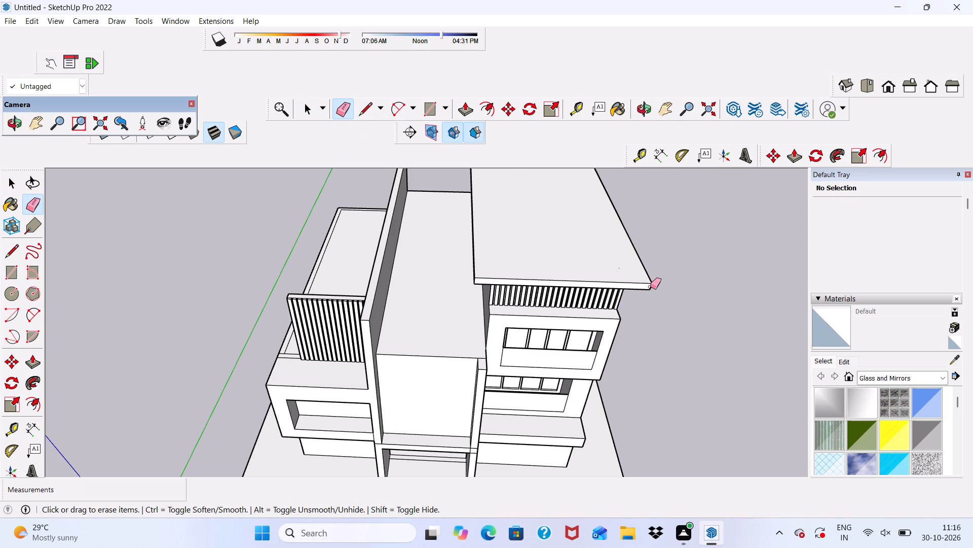
{"action": "scroll", "coordinate": [650, 287], "scroll_direction": "up", "scroll_amount": 3}
{"action": "left_click_drag", "start_coordinate": [610, 261], "coordinate": [604, 263]}
{"action": "scroll", "coordinate": [604, 241], "scroll_direction": "down", "scroll_amount": 5}
{"action": "middle_click_drag", "start_coordinate": [619, 284], "coordinate": [576, 144]}
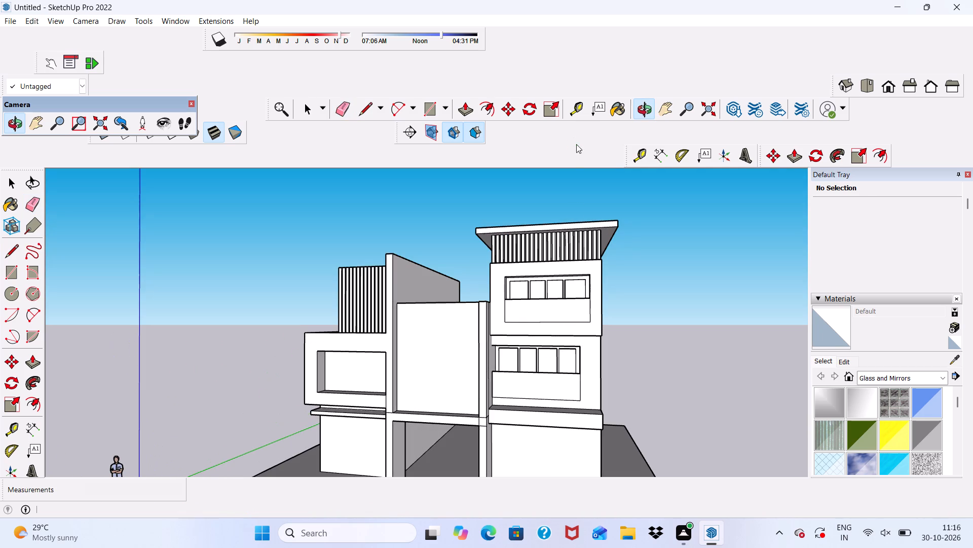
{"action": "key", "text": "space"}
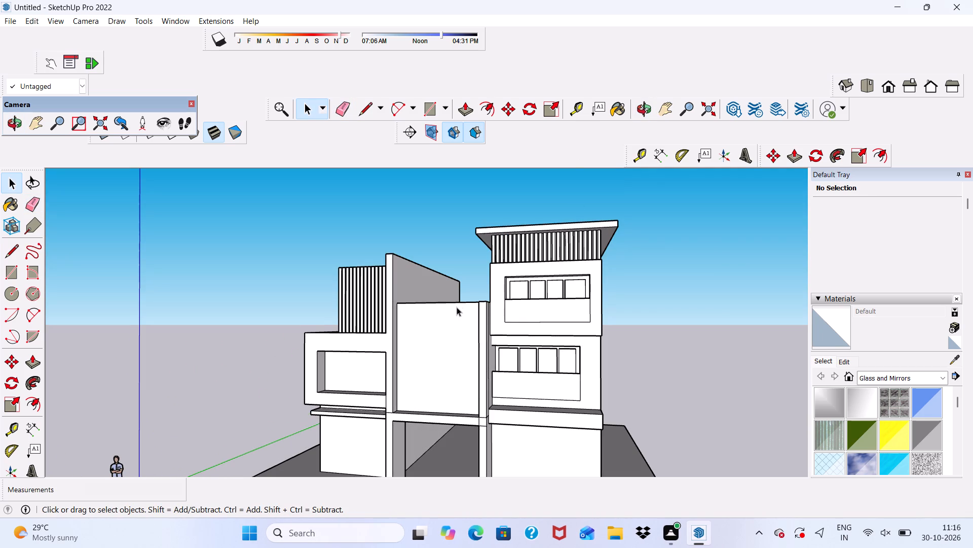
Examine the whole house from the front, comparing the heights of its blocks, walls and roofs from low and high angles.
{"action": "scroll", "coordinate": [441, 305], "scroll_direction": "up", "scroll_amount": 1}
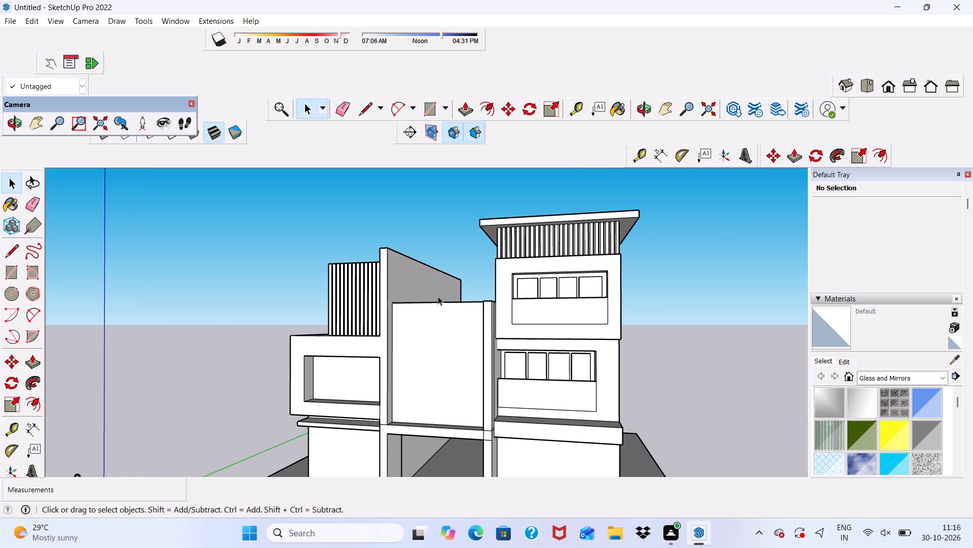
{"action": "scroll", "coordinate": [438, 296], "scroll_direction": "down", "scroll_amount": 7}
{"action": "scroll", "coordinate": [455, 321], "scroll_direction": "up", "scroll_amount": 7}
{"action": "scroll", "coordinate": [443, 301], "scroll_direction": "down", "scroll_amount": 5}
{"action": "middle_click_drag", "start_coordinate": [442, 310], "coordinate": [515, 261]}
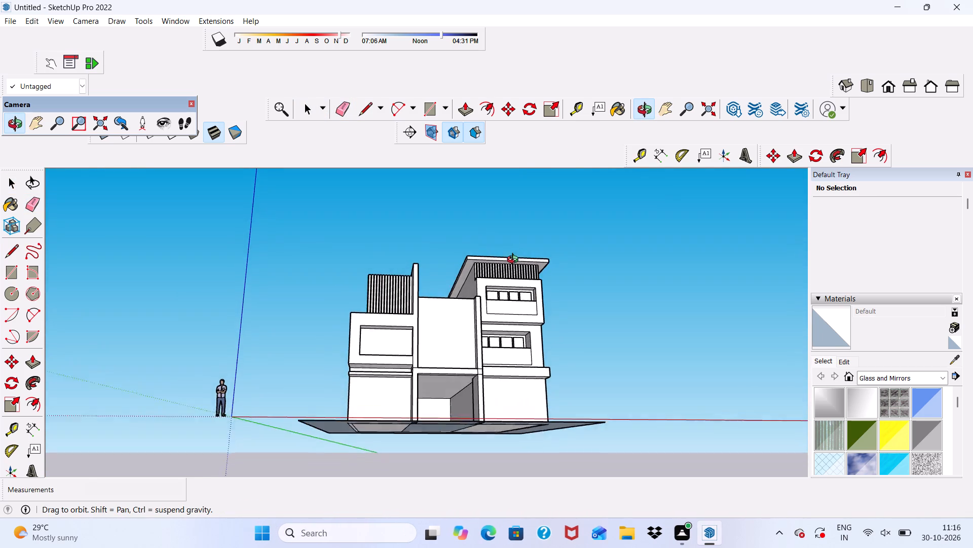
{"action": "middle_click_drag", "start_coordinate": [515, 261], "coordinate": [513, 269]}
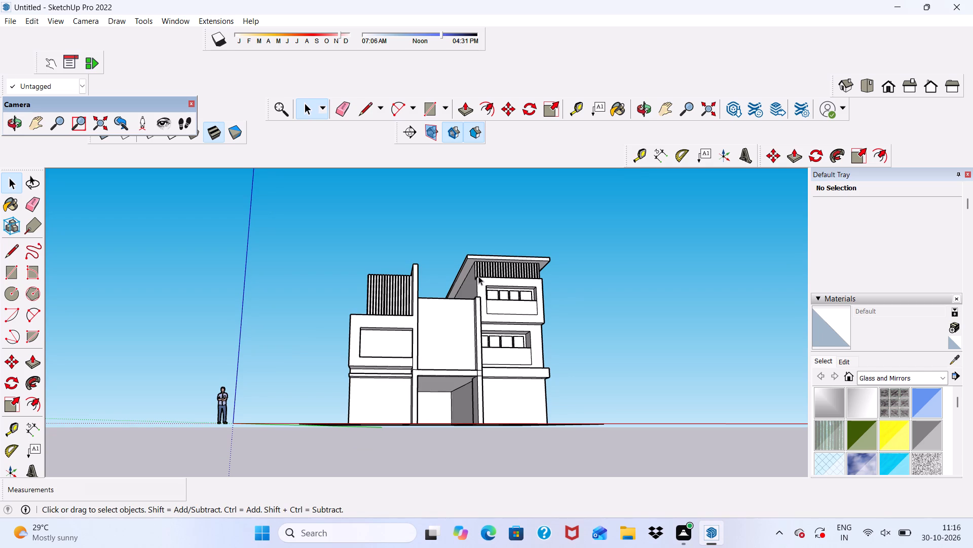
{"action": "middle_click_drag", "start_coordinate": [493, 285], "coordinate": [471, 353]}
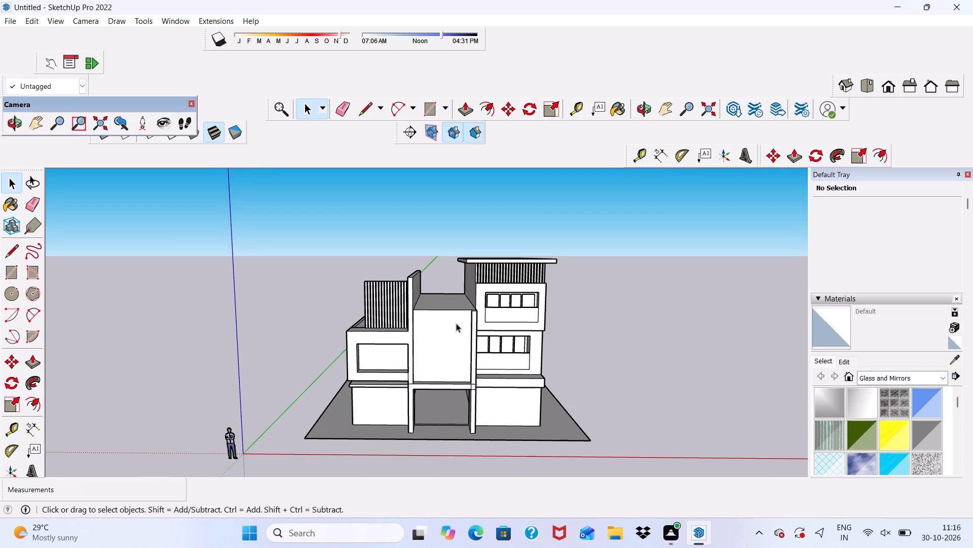
{"action": "scroll", "coordinate": [456, 323], "scroll_direction": "down", "scroll_amount": 11}
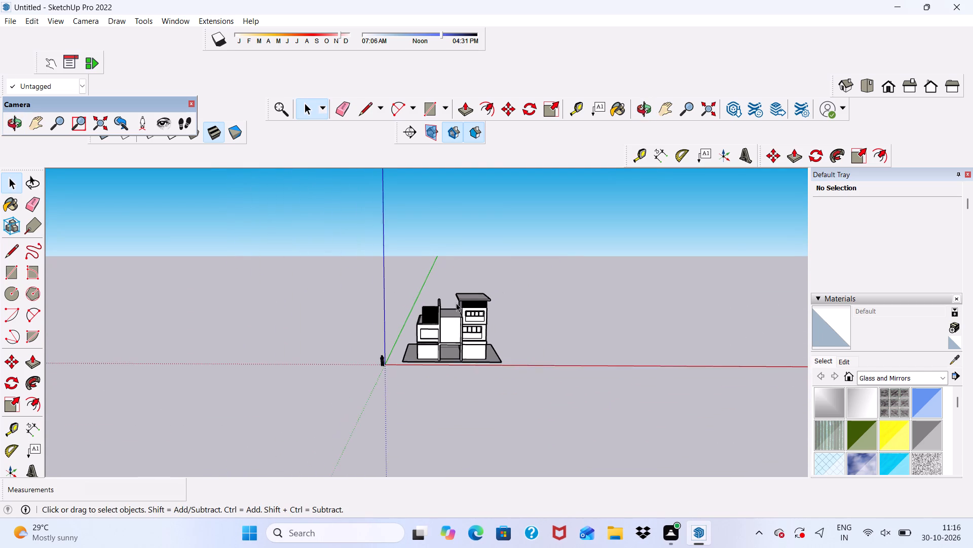
{"action": "scroll", "coordinate": [456, 303], "scroll_direction": "down", "scroll_amount": 10}
{"action": "middle_click_drag", "start_coordinate": [456, 305], "coordinate": [456, 289]}
{"action": "scroll", "coordinate": [456, 289], "scroll_direction": "up", "scroll_amount": 4}
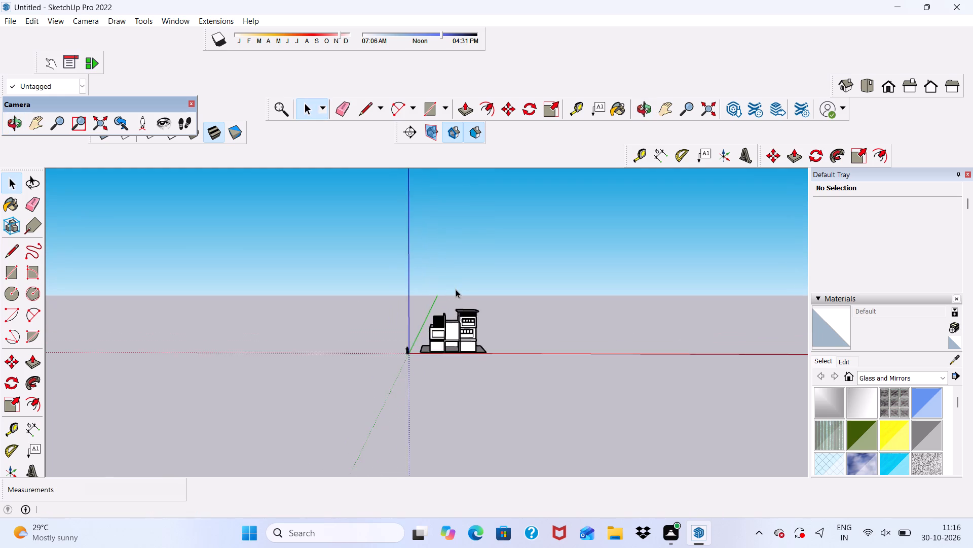
{"action": "scroll", "coordinate": [456, 289], "scroll_direction": "up", "scroll_amount": 13}
{"action": "scroll", "coordinate": [452, 353], "scroll_direction": "up", "scroll_amount": 1}
{"action": "middle_click_drag", "start_coordinate": [452, 353], "coordinate": [452, 314]}
{"action": "scroll", "coordinate": [452, 314], "scroll_direction": "up", "scroll_amount": 5}
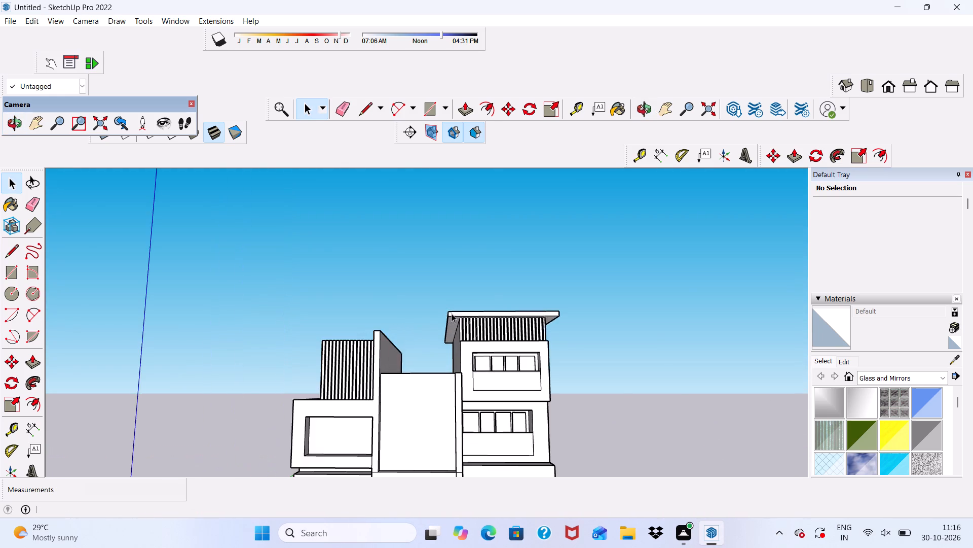
{"action": "scroll", "coordinate": [445, 341], "scroll_direction": "up", "scroll_amount": 5}
{"action": "scroll", "coordinate": [445, 341], "scroll_direction": "down", "scroll_amount": 4}
{"action": "middle_click_drag", "start_coordinate": [441, 351], "coordinate": [433, 403]}
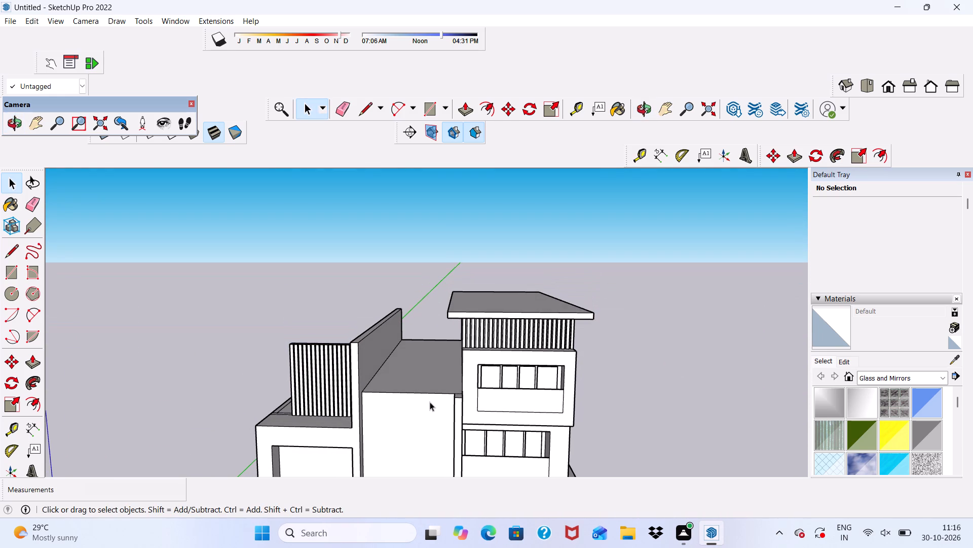
Push/Pull the top face of the narrow pillar between the middle block and the tallest block up about 5' 1/2".
{"action": "scroll", "coordinate": [452, 386], "scroll_direction": "up", "scroll_amount": 4}
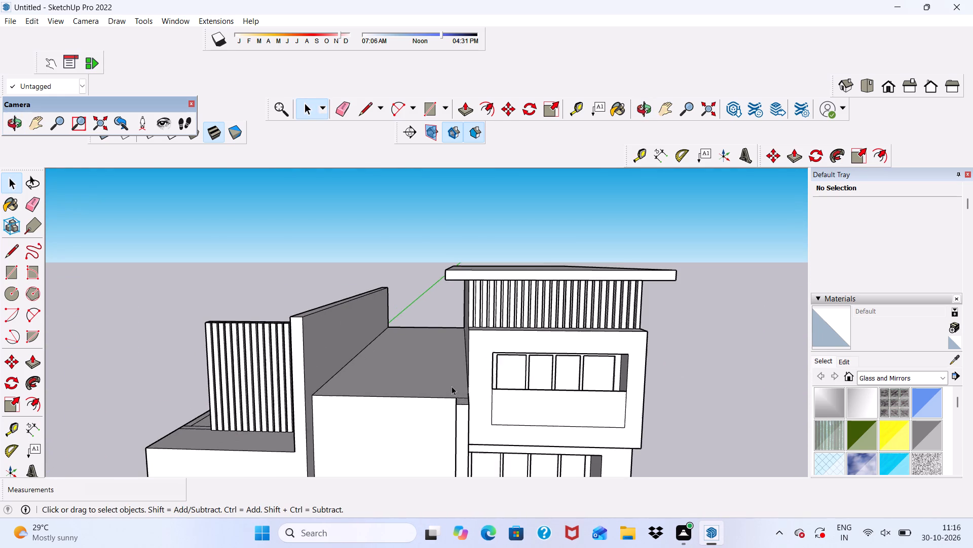
{"action": "middle_click_drag", "start_coordinate": [453, 387], "coordinate": [452, 428]}
{"action": "scroll", "coordinate": [461, 413], "scroll_direction": "up", "scroll_amount": 5}
{"action": "left_click", "coordinate": [453, 427]}
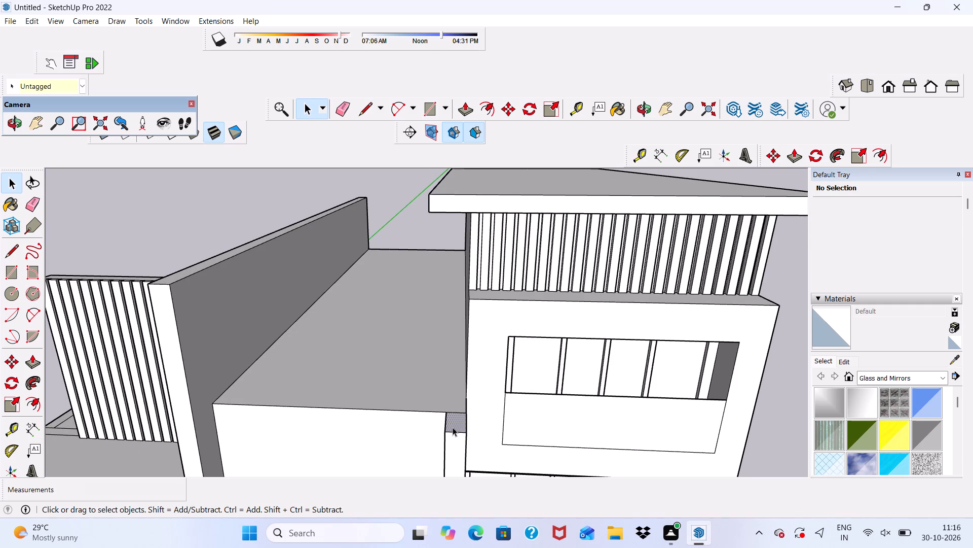
{"action": "left_click", "coordinate": [469, 102]}
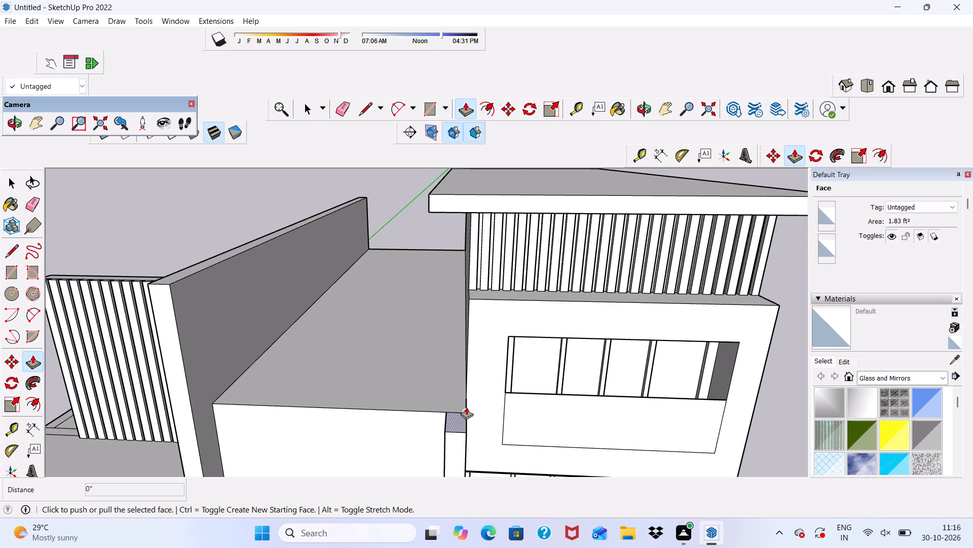
{"action": "left_click", "coordinate": [460, 420]}
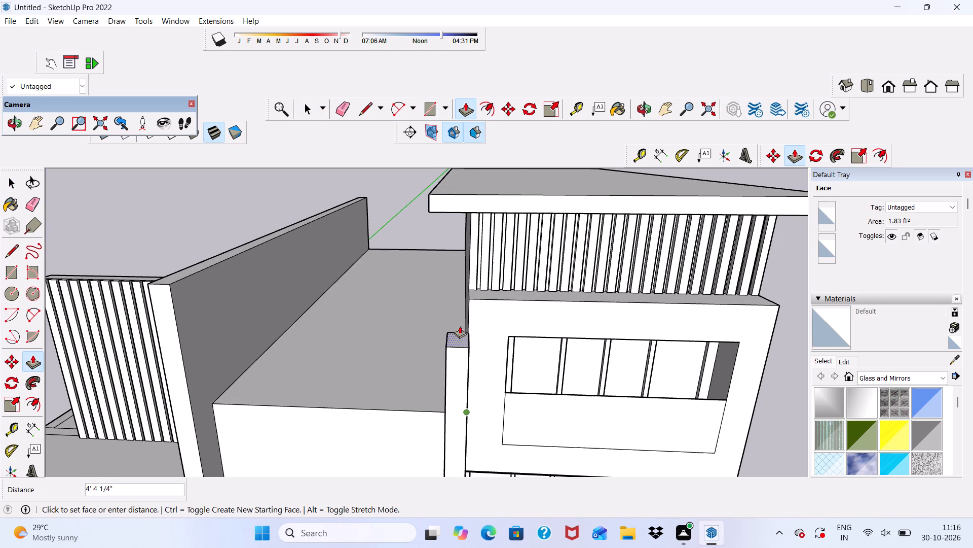
{"action": "left_click", "coordinate": [465, 317]}
{"action": "scroll", "coordinate": [466, 321], "scroll_direction": "down", "scroll_amount": 6}
{"action": "middle_click_drag", "start_coordinate": [492, 386], "coordinate": [519, 285]}
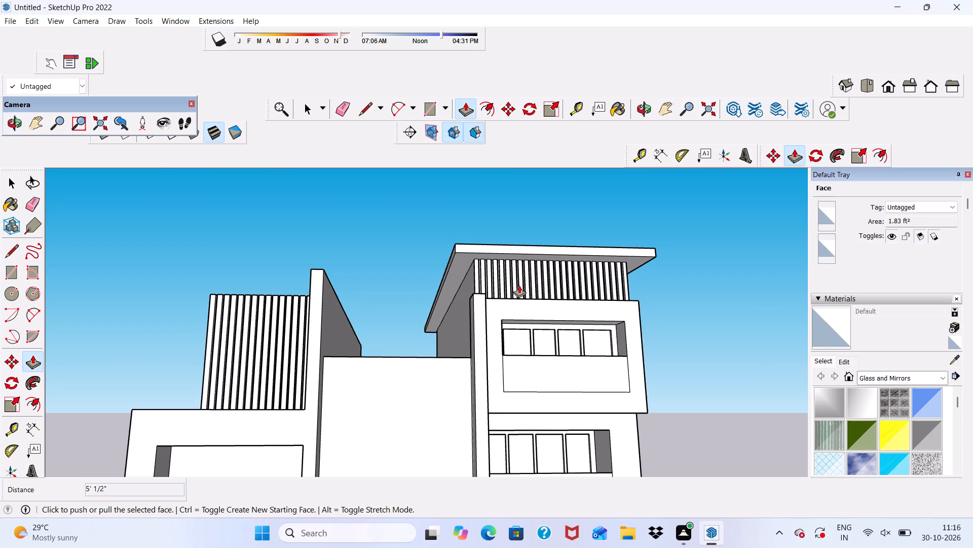
{"action": "scroll", "coordinate": [510, 284], "scroll_direction": "down", "scroll_amount": 10}
{"action": "middle_click_drag", "start_coordinate": [509, 324], "coordinate": [474, 370]}
{"action": "key", "text": "space"}
{"action": "scroll", "coordinate": [448, 326], "scroll_direction": "up", "scroll_amount": 7}
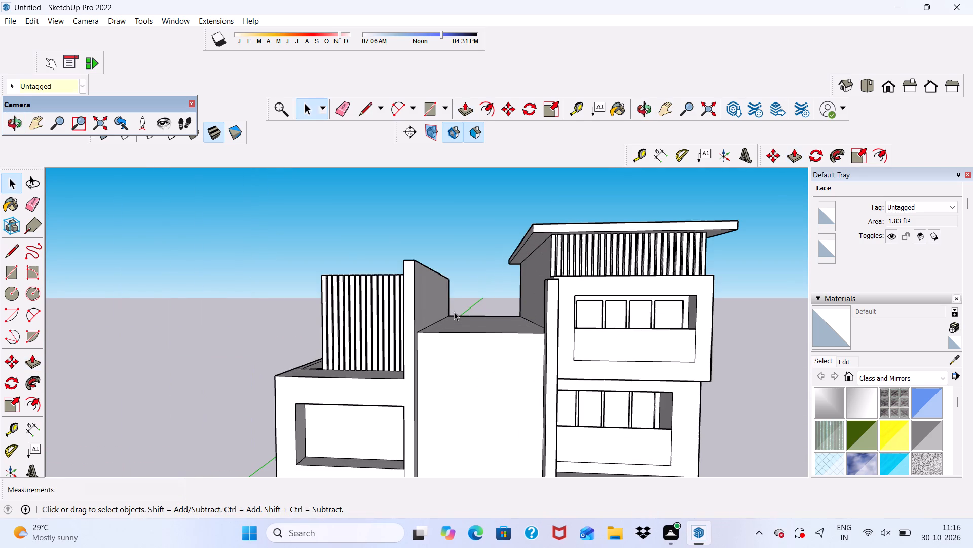
Push/Pull the top face of the middle block up about 5' 1/2", level with the narrow pillar beside it.
{"action": "left_click", "coordinate": [457, 323]}
{"action": "scroll", "coordinate": [457, 323], "scroll_direction": "down", "scroll_amount": 5}
{"action": "middle_click_drag", "start_coordinate": [457, 323], "coordinate": [468, 373]}
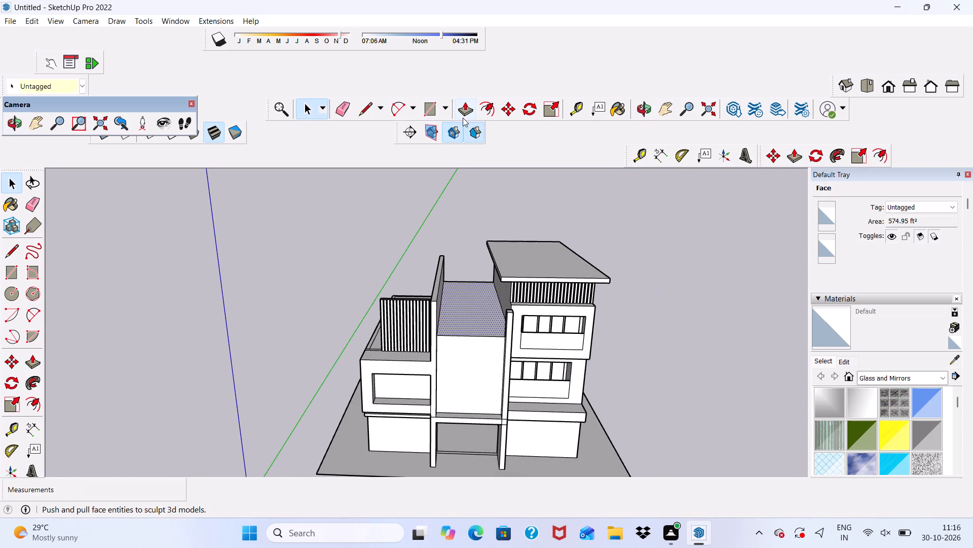
{"action": "left_click", "coordinate": [465, 110]}
{"action": "left_click", "coordinate": [460, 318]}
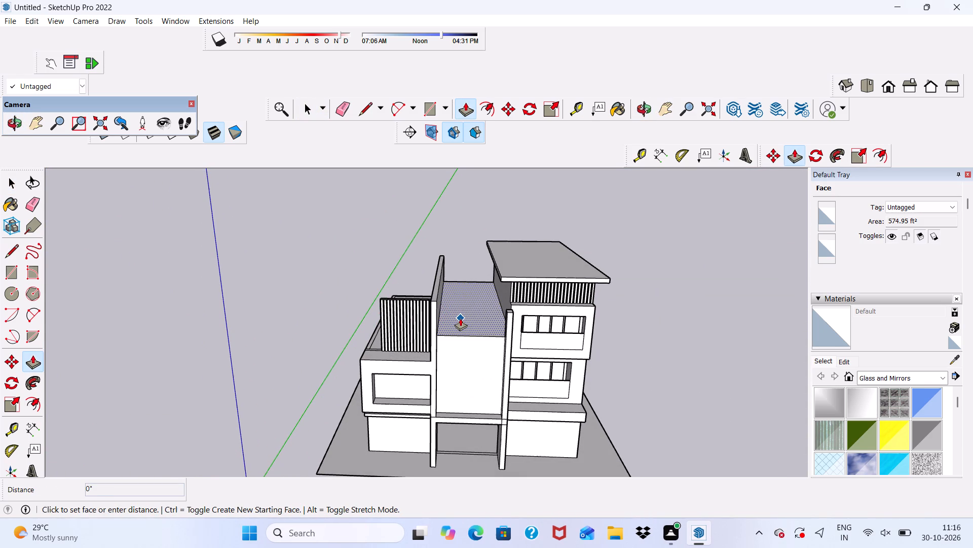
{"action": "scroll", "coordinate": [508, 301], "scroll_direction": "up", "scroll_amount": 3}
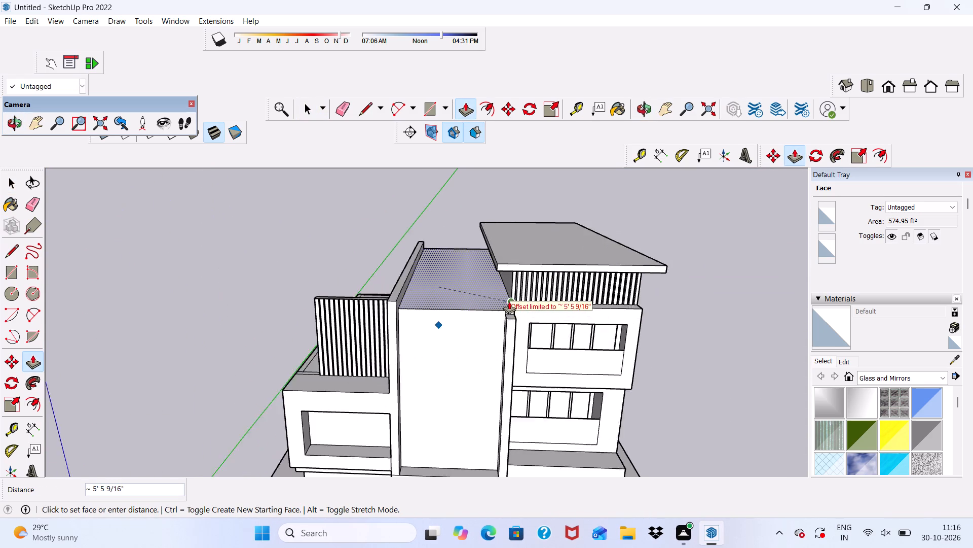
{"action": "scroll", "coordinate": [509, 301], "scroll_direction": "up", "scroll_amount": 14}
{"action": "left_click", "coordinate": [498, 324]}
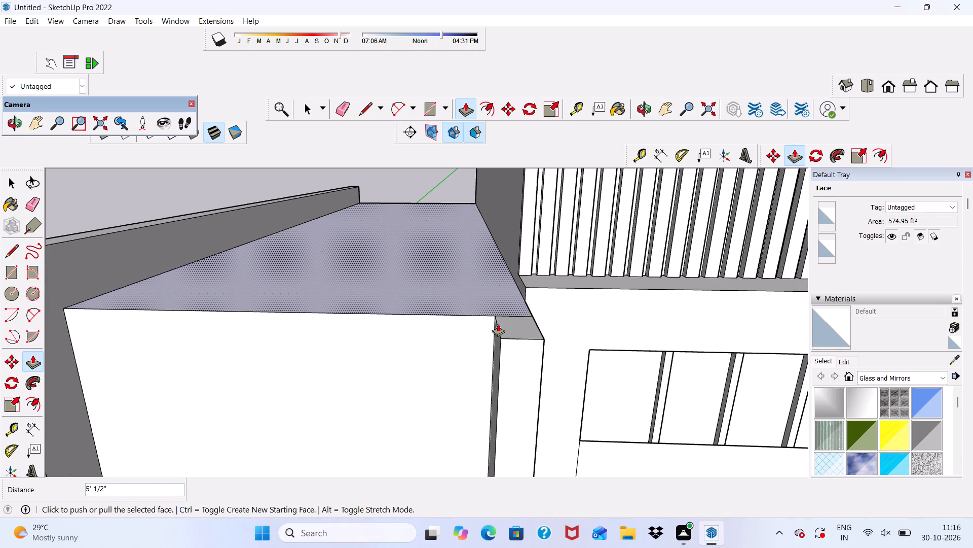
{"action": "scroll", "coordinate": [455, 320], "scroll_direction": "down", "scroll_amount": 7}
{"action": "middle_click_drag", "start_coordinate": [473, 330], "coordinate": [472, 215]}
{"action": "key", "text": "space"}
Examine the whole house from the front, from low and raised angles, checking the middle block against its neighbours and the entrance.
{"action": "scroll", "coordinate": [468, 224], "scroll_direction": "down", "scroll_amount": 12}
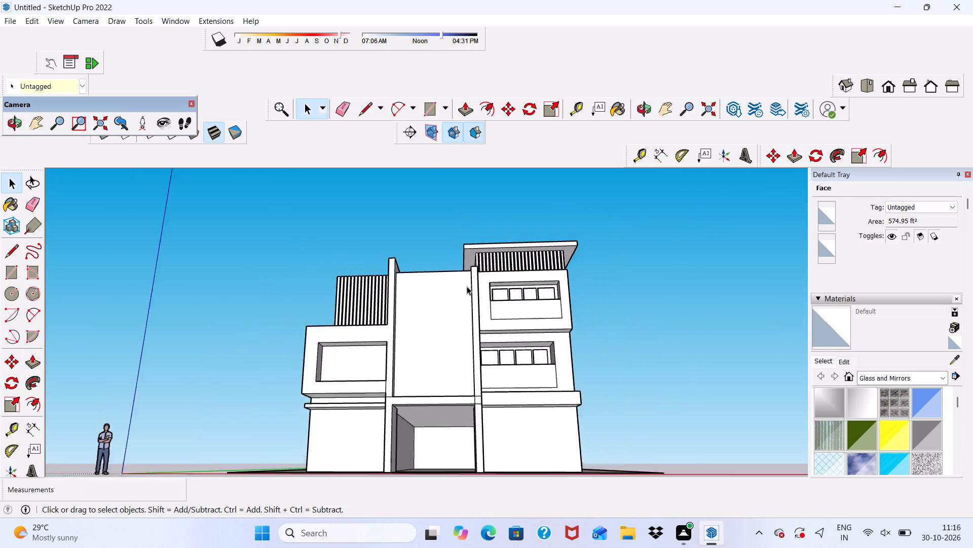
{"action": "scroll", "coordinate": [467, 286], "scroll_direction": "down", "scroll_amount": 2}
{"action": "middle_click_drag", "start_coordinate": [459, 307], "coordinate": [473, 327]}
{"action": "scroll", "coordinate": [473, 327], "scroll_direction": "up", "scroll_amount": 1}
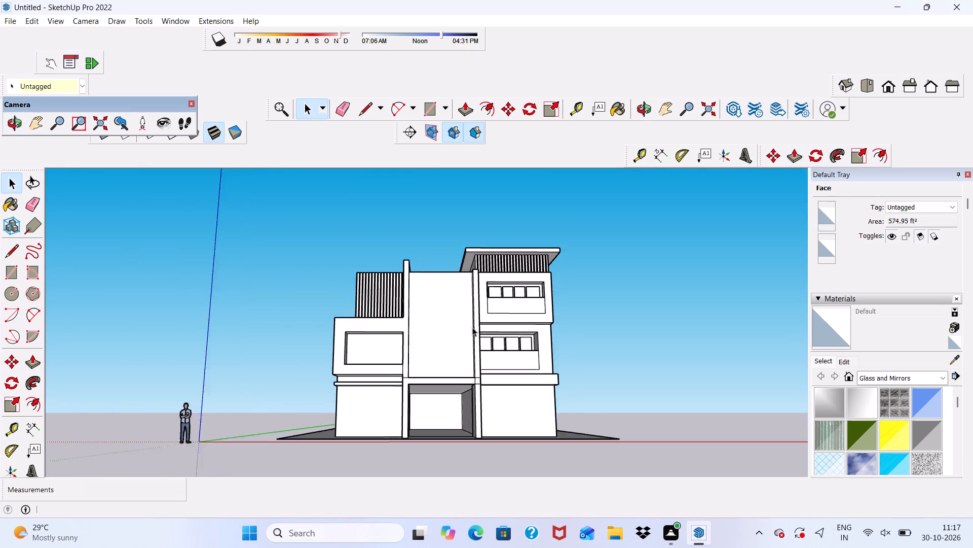
{"action": "scroll", "coordinate": [472, 327], "scroll_direction": "up", "scroll_amount": 1}
{"action": "scroll", "coordinate": [463, 320], "scroll_direction": "down", "scroll_amount": 10}
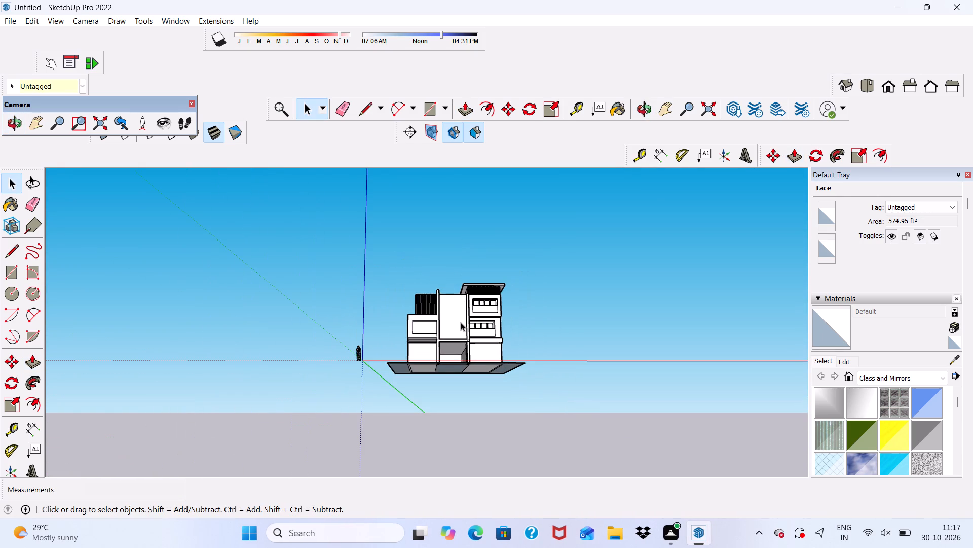
{"action": "middle_click_drag", "start_coordinate": [461, 323], "coordinate": [424, 381]}
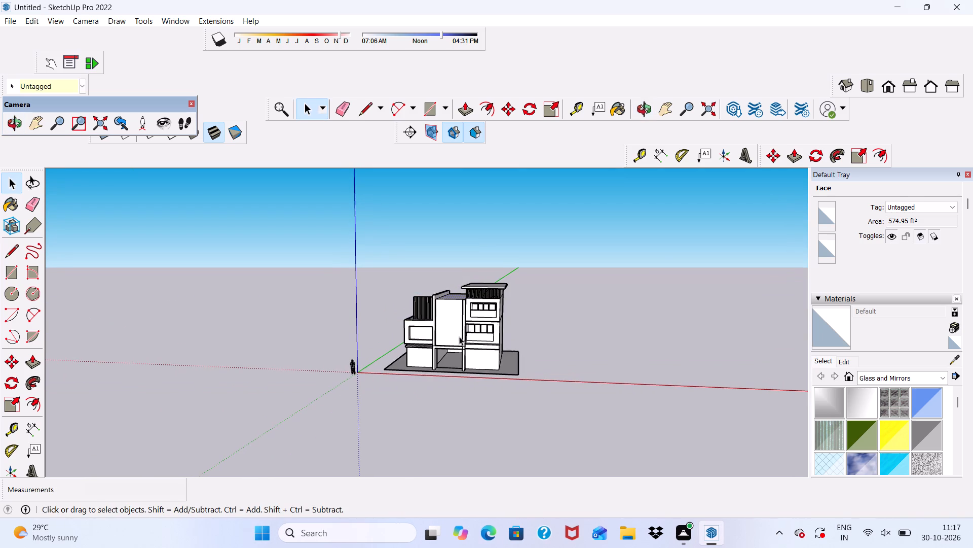
{"action": "left_click", "coordinate": [887, 90]}
{"action": "scroll", "coordinate": [511, 350], "scroll_direction": "up", "scroll_amount": 4}
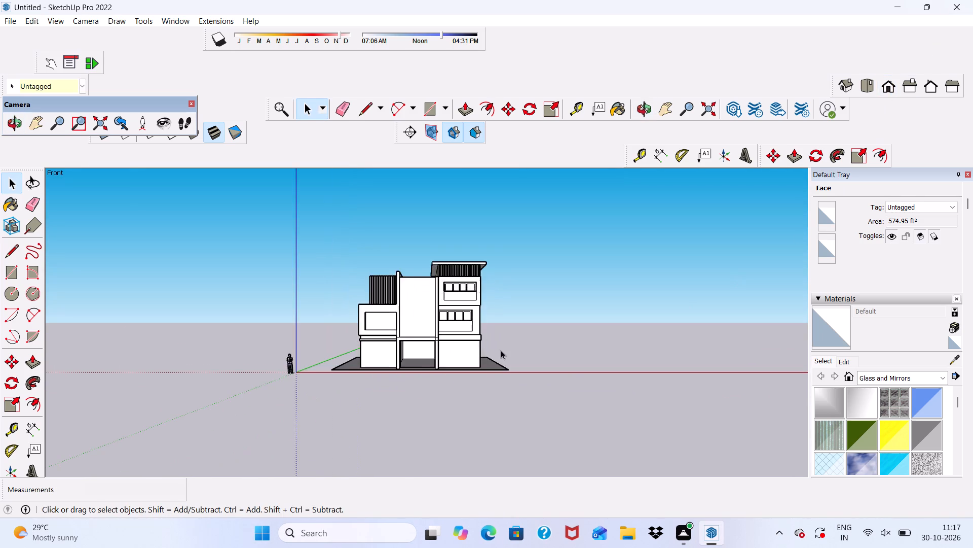
{"action": "scroll", "coordinate": [389, 303], "scroll_direction": "up", "scroll_amount": 5}
{"action": "scroll", "coordinate": [389, 303], "scroll_direction": "down", "scroll_amount": 4}
{"action": "middle_click_drag", "start_coordinate": [397, 325], "coordinate": [416, 349]}
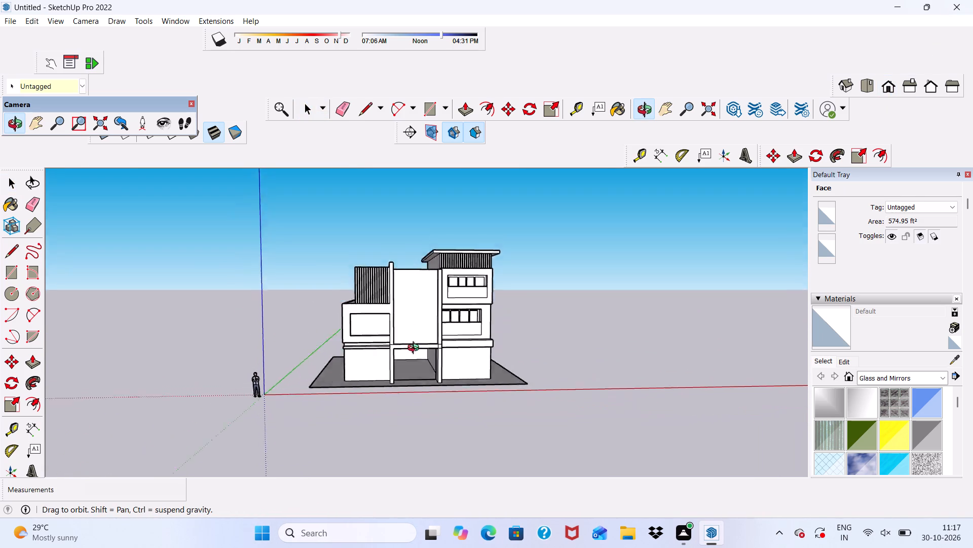
{"action": "middle_click_drag", "start_coordinate": [416, 349], "coordinate": [408, 379]}
{"action": "middle_click_drag", "start_coordinate": [403, 374], "coordinate": [393, 324]}
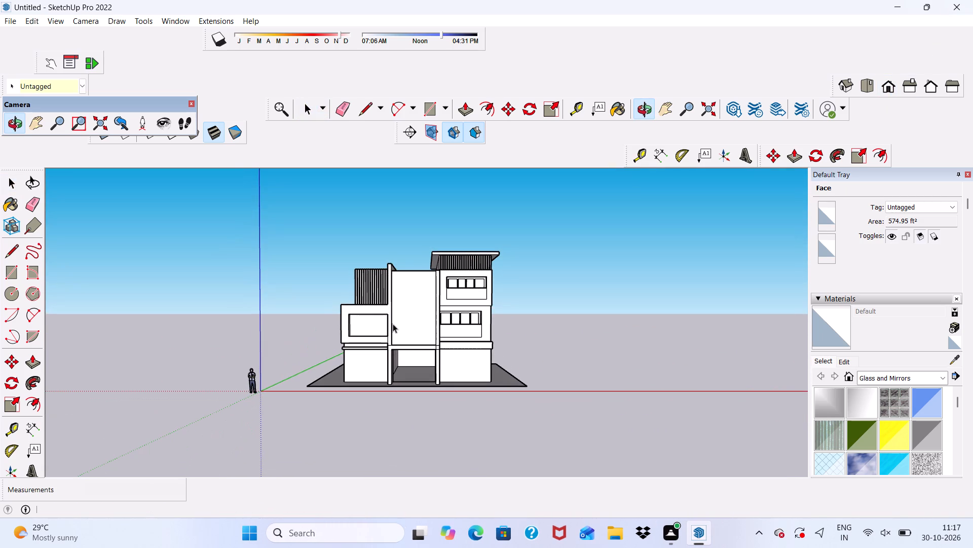
{"action": "scroll", "coordinate": [393, 324], "scroll_direction": "up", "scroll_amount": 5}
{"action": "middle_click_drag", "start_coordinate": [401, 392], "coordinate": [409, 329]}
{"action": "scroll", "coordinate": [482, 372], "scroll_direction": "up", "scroll_amount": 5}
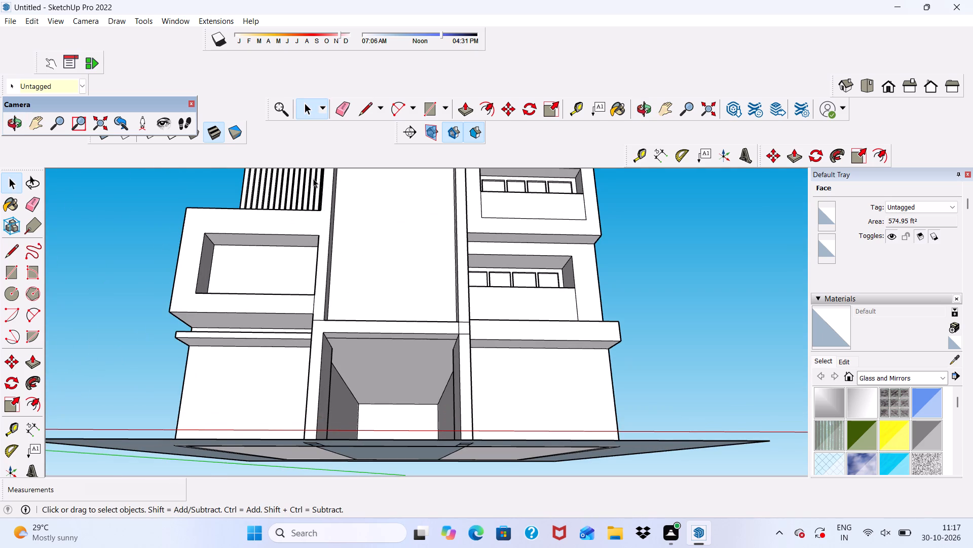
{"action": "left_click", "coordinate": [348, 107]}
{"action": "scroll", "coordinate": [344, 277], "scroll_direction": "up", "scroll_amount": 1}
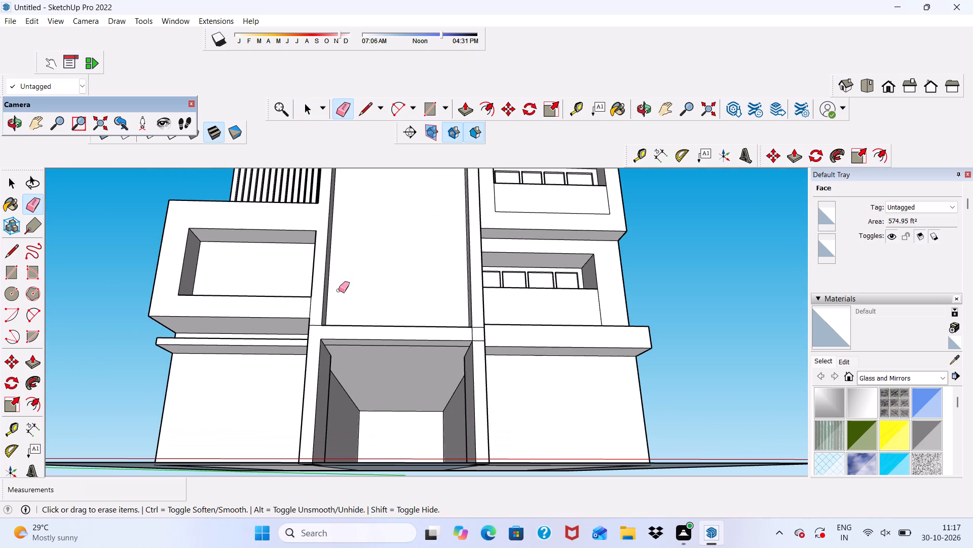
{"action": "scroll", "coordinate": [373, 289], "scroll_direction": "down", "scroll_amount": 10}
{"action": "middle_click_drag", "start_coordinate": [390, 300], "coordinate": [361, 372]}
{"action": "scroll", "coordinate": [317, 299], "scroll_direction": "up", "scroll_amount": 5}
{"action": "scroll", "coordinate": [355, 235], "scroll_direction": "down", "scroll_amount": 3}
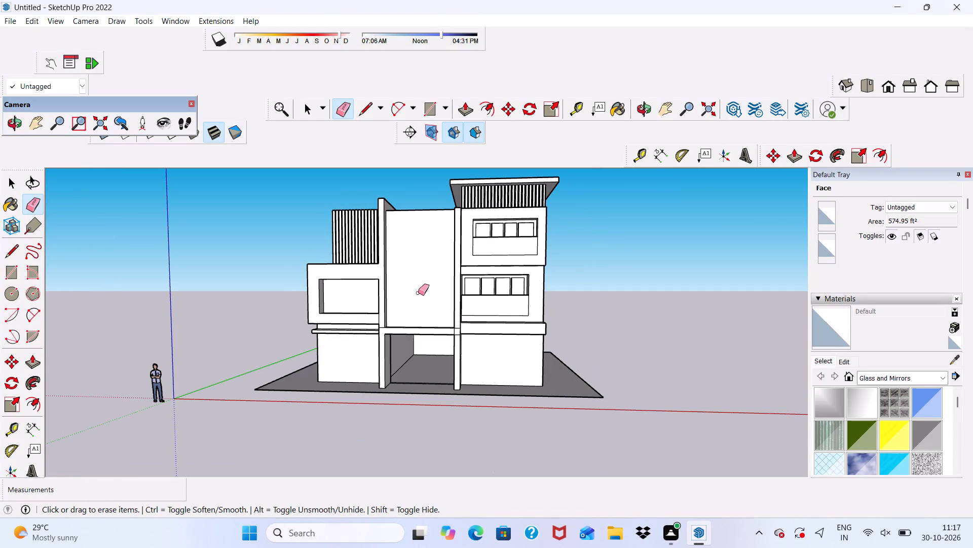
{"action": "key", "text": "space"}
{"action": "scroll", "coordinate": [418, 292], "scroll_direction": "down", "scroll_amount": 4}
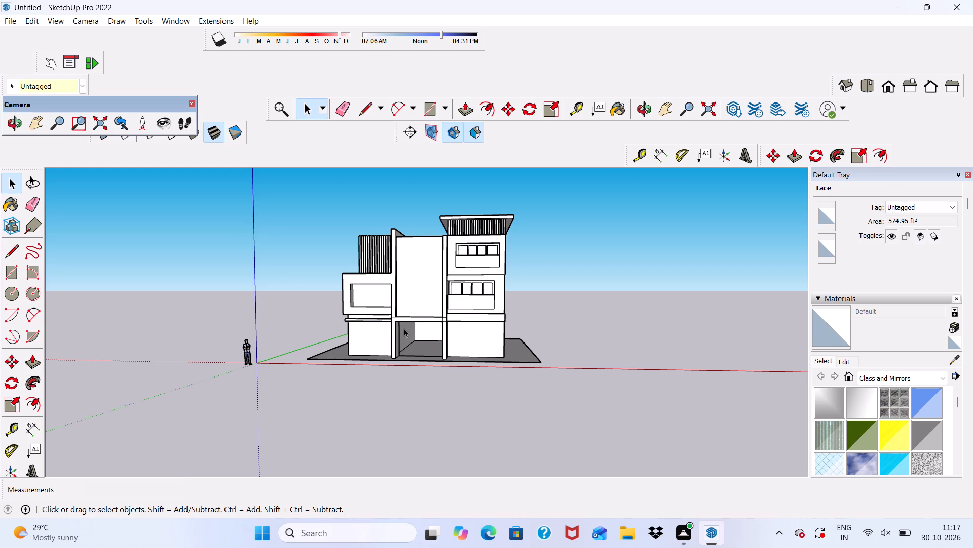
{"action": "scroll", "coordinate": [404, 328], "scroll_direction": "up", "scroll_amount": 5}
{"action": "scroll", "coordinate": [397, 283], "scroll_direction": "up", "scroll_amount": 5}
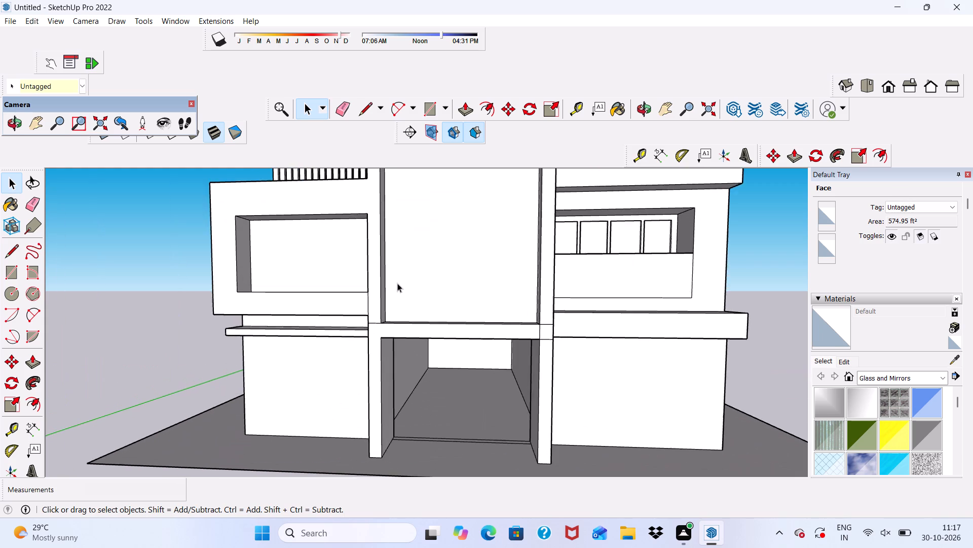
{"action": "scroll", "coordinate": [383, 282], "scroll_direction": "down", "scroll_amount": 10}
{"action": "middle_click_drag", "start_coordinate": [404, 303], "coordinate": [412, 327]}
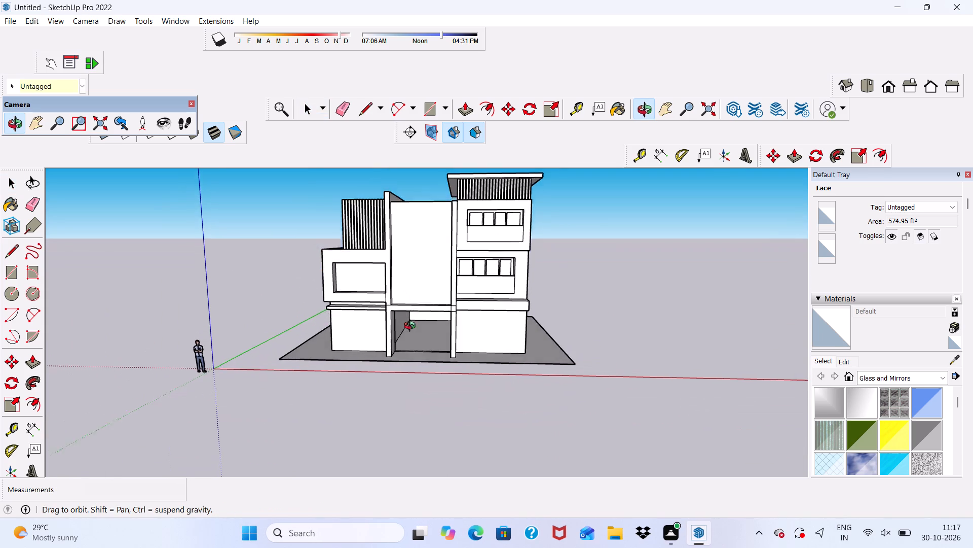
{"action": "middle_click_drag", "start_coordinate": [412, 327], "coordinate": [524, 362]}
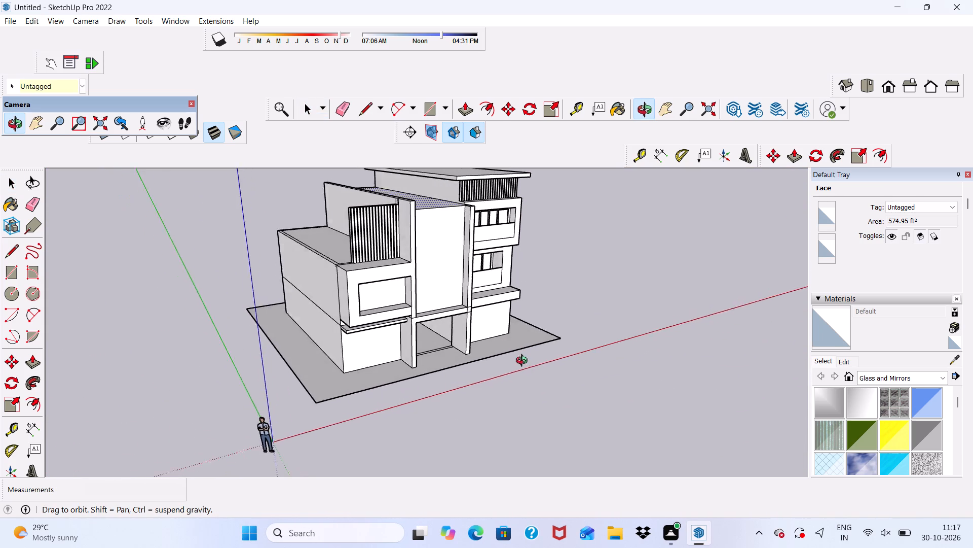
{"action": "middle_click_drag", "start_coordinate": [524, 362], "coordinate": [453, 355]}
Draw a full-height rectangle about 20' 4 3/4" by 7 11/16" on the middle block's front face, beside the narrow pillar next to the tallest block.
{"action": "left_click", "coordinate": [427, 106]}
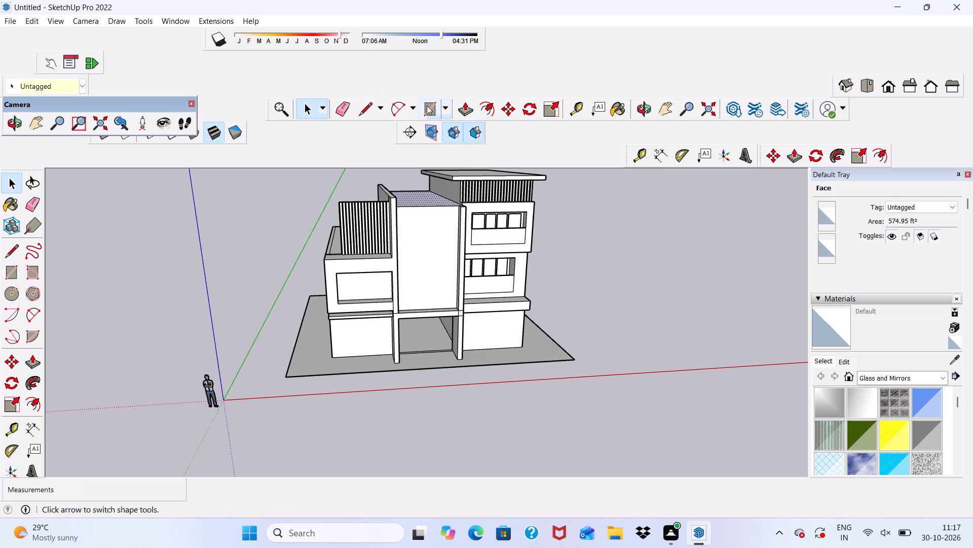
{"action": "scroll", "coordinate": [466, 228], "scroll_direction": "up", "scroll_amount": 4}
{"action": "key", "text": "space"}
{"action": "left_click", "coordinate": [650, 213]}
{"action": "scroll", "coordinate": [328, 212], "scroll_direction": "up", "scroll_amount": 4}
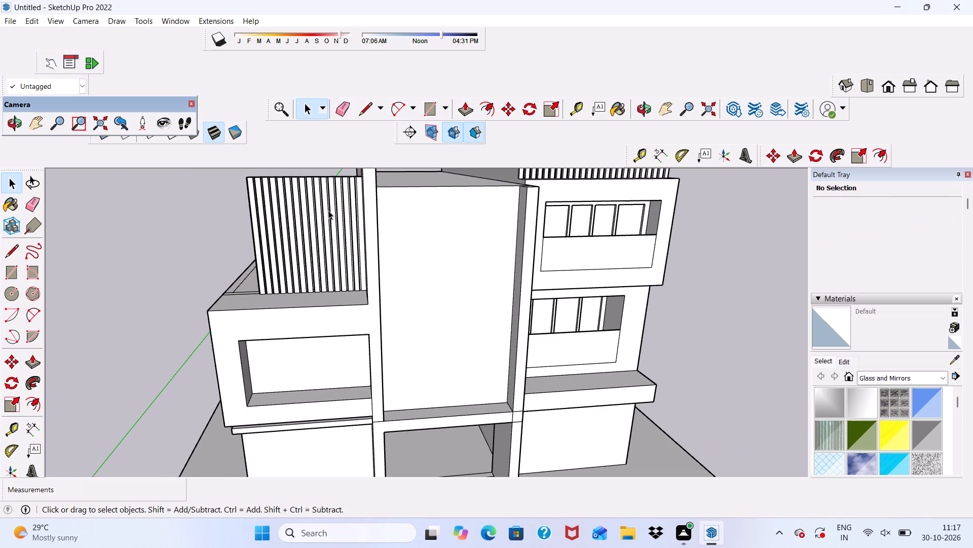
{"action": "scroll", "coordinate": [345, 227], "scroll_direction": "down", "scroll_amount": 4}
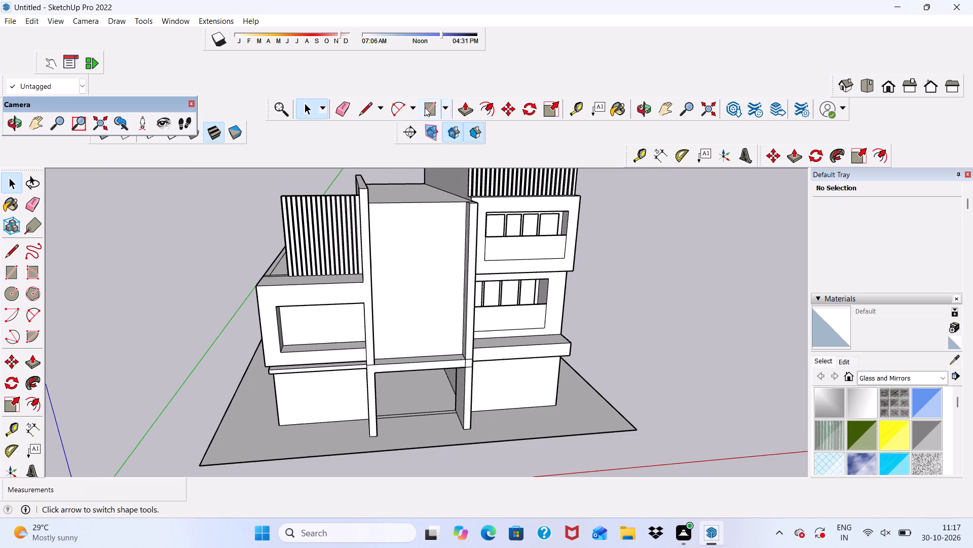
{"action": "left_click", "coordinate": [426, 108]}
{"action": "scroll", "coordinate": [451, 352], "scroll_direction": "up", "scroll_amount": 17}
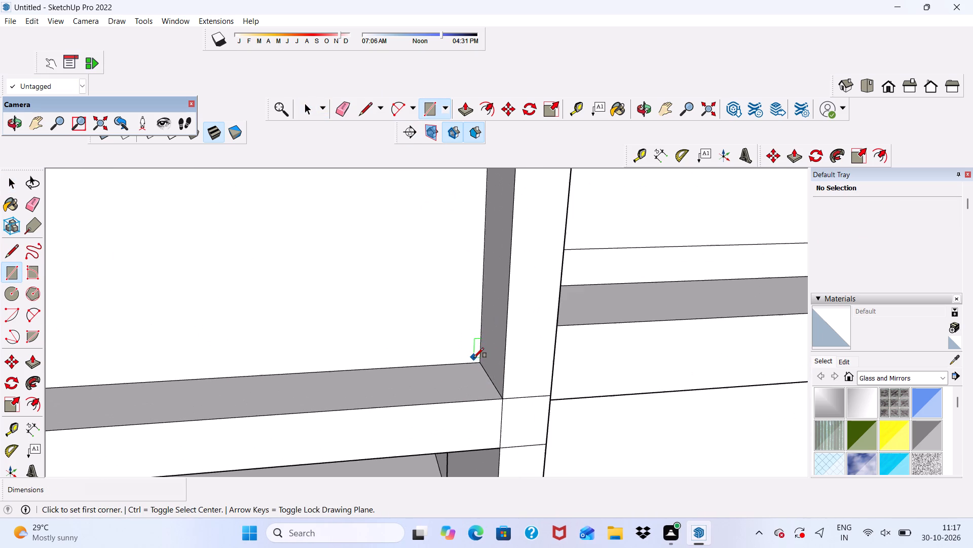
{"action": "left_click", "coordinate": [477, 364]}
{"action": "scroll", "coordinate": [465, 360], "scroll_direction": "down", "scroll_amount": 6}
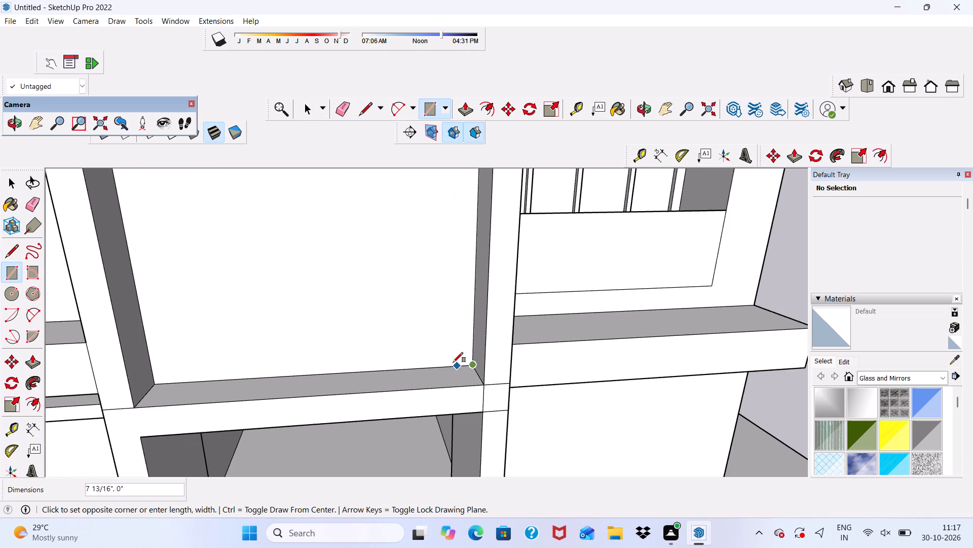
{"action": "scroll", "coordinate": [453, 362], "scroll_direction": "down", "scroll_amount": 6}
{"action": "scroll", "coordinate": [437, 436], "scroll_direction": "down", "scroll_amount": 9}
{"action": "scroll", "coordinate": [430, 379], "scroll_direction": "up", "scroll_amount": 6}
{"action": "scroll", "coordinate": [435, 281], "scroll_direction": "up", "scroll_amount": 3}
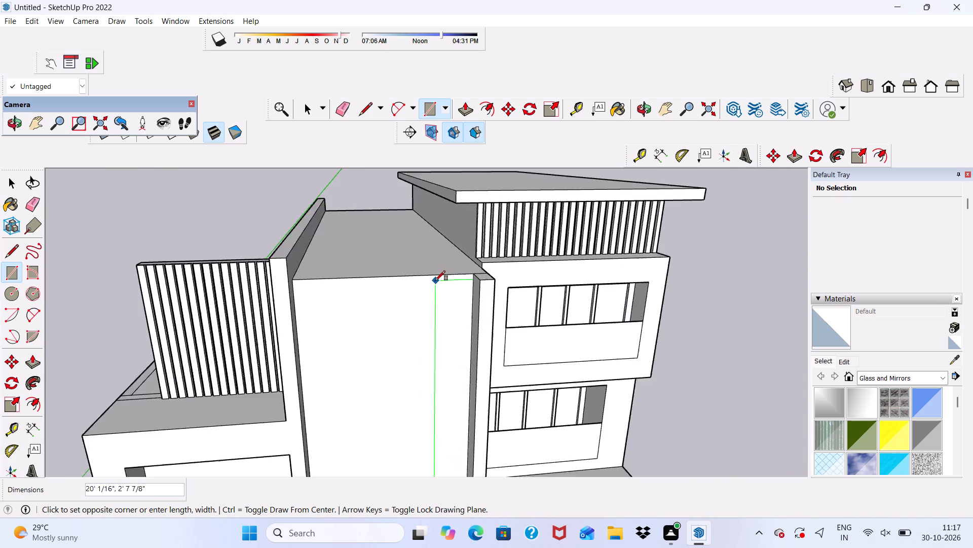
{"action": "scroll", "coordinate": [435, 281], "scroll_direction": "up", "scroll_amount": 9}
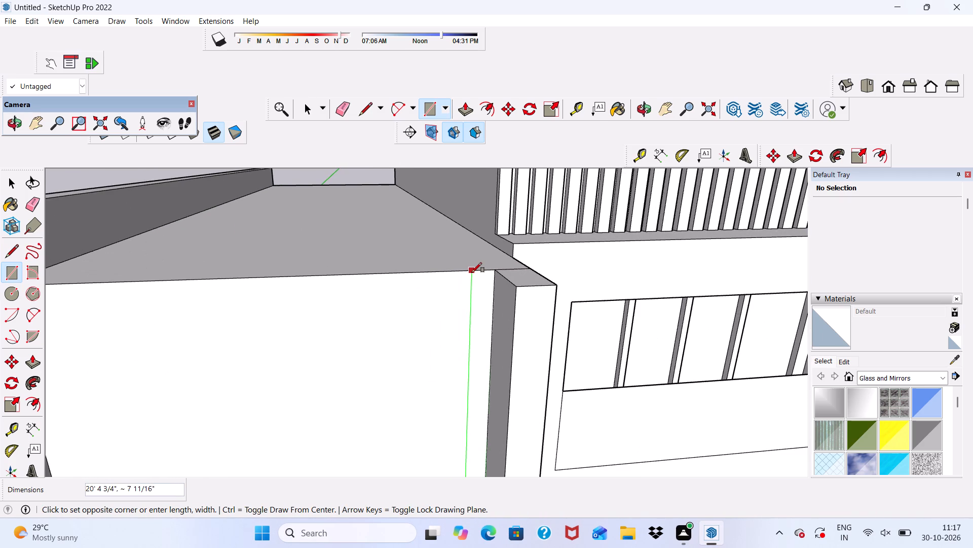
{"action": "left_click", "coordinate": [474, 274]}
{"action": "scroll", "coordinate": [434, 288], "scroll_direction": "down", "scroll_amount": 6}
{"action": "key", "text": "space"}
Copy the narrow full-height strip 11 1/2" along the red axis across the middle block's front face.
{"action": "scroll", "coordinate": [464, 327], "scroll_direction": "up", "scroll_amount": 6}
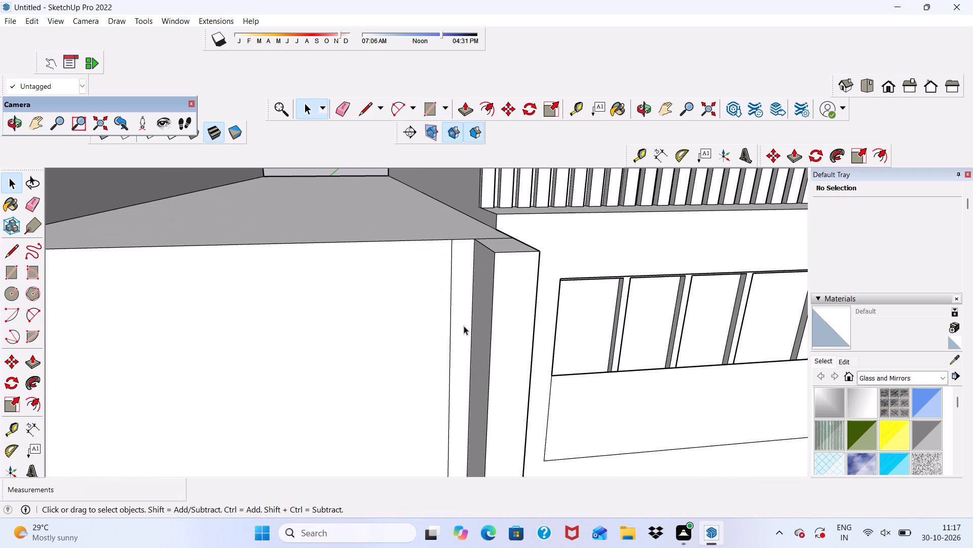
{"action": "double_click", "coordinate": [462, 322]}
{"action": "scroll", "coordinate": [450, 306], "scroll_direction": "down", "scroll_amount": 18}
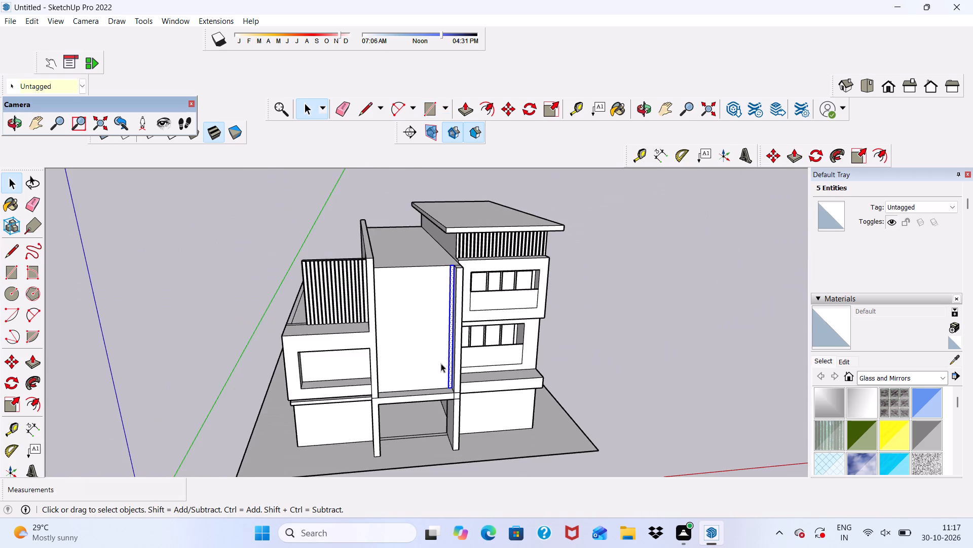
{"action": "middle_click_drag", "start_coordinate": [441, 363], "coordinate": [444, 338]}
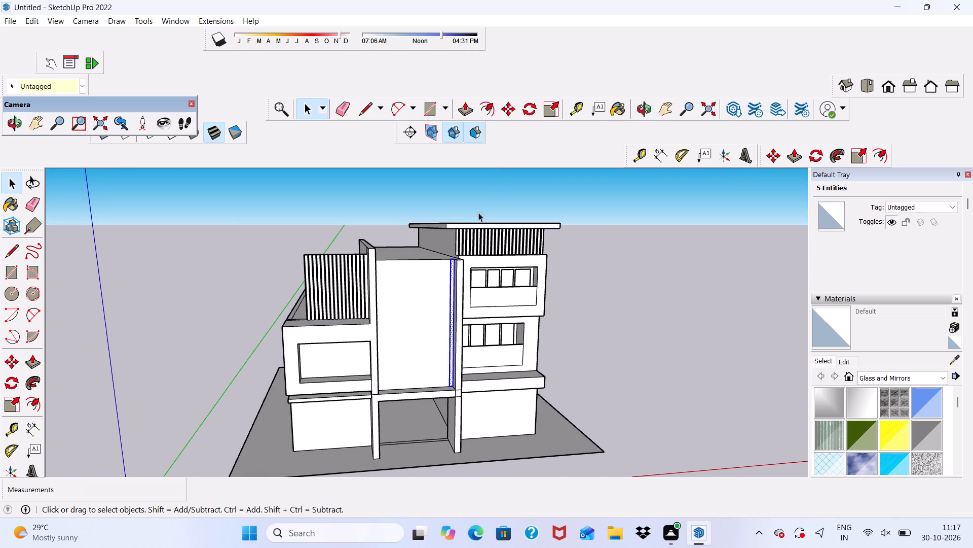
{"action": "left_click", "coordinate": [505, 105]}
{"action": "scroll", "coordinate": [484, 285], "scroll_direction": "up", "scroll_amount": 8}
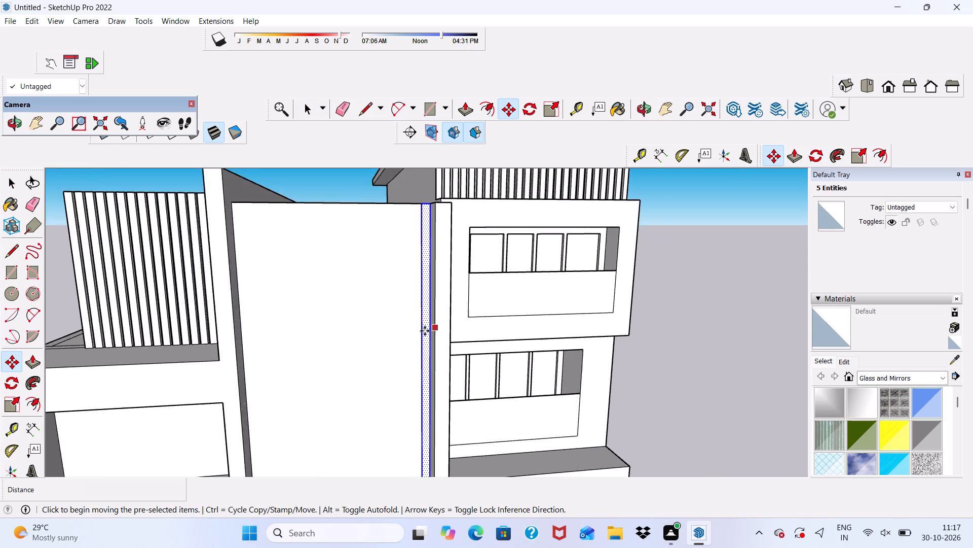
{"action": "scroll", "coordinate": [425, 331], "scroll_direction": "up", "scroll_amount": 4}
{"action": "left_click", "coordinate": [424, 340]}
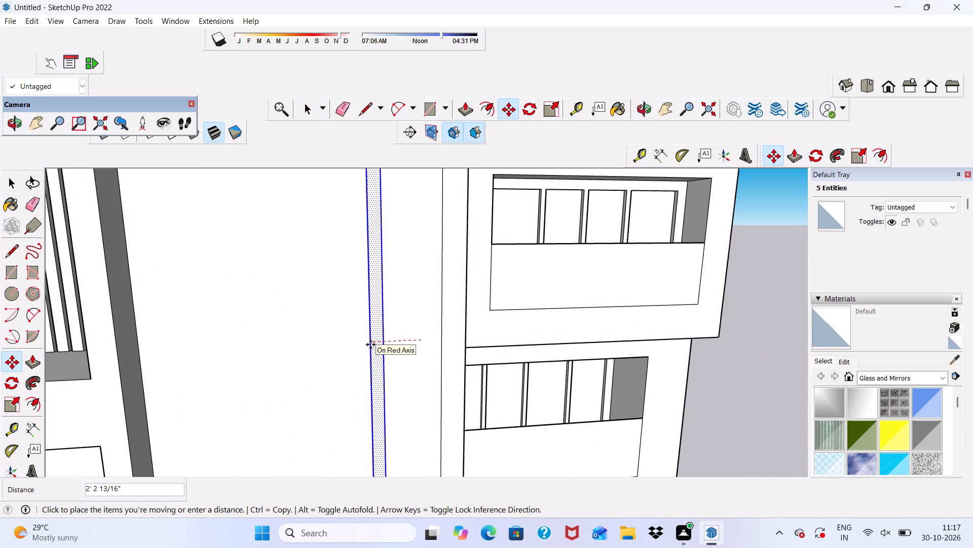
{"action": "scroll", "coordinate": [396, 336], "scroll_direction": "down", "scroll_amount": 5}
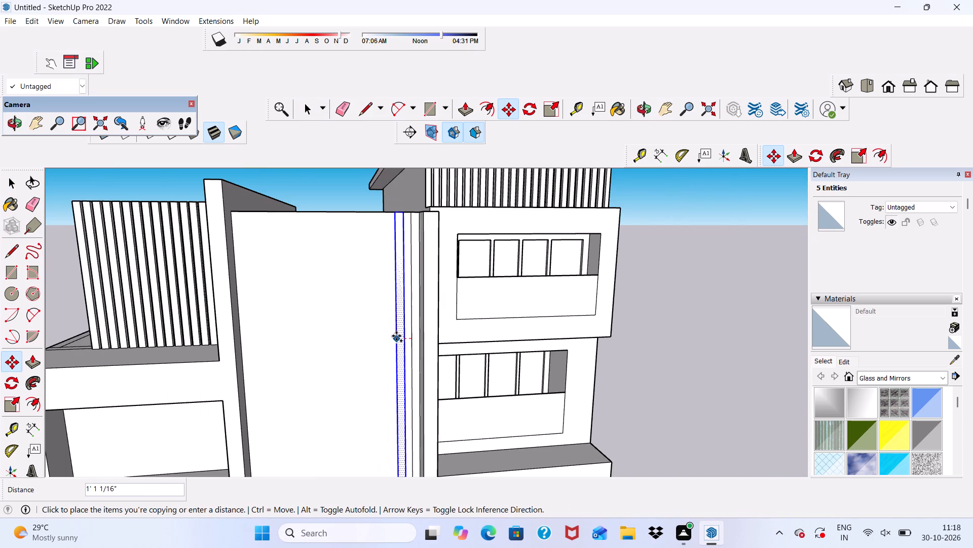
{"action": "scroll", "coordinate": [396, 336], "scroll_direction": "down", "scroll_amount": 4}
{"action": "scroll", "coordinate": [396, 336], "scroll_direction": "up", "scroll_amount": 1}
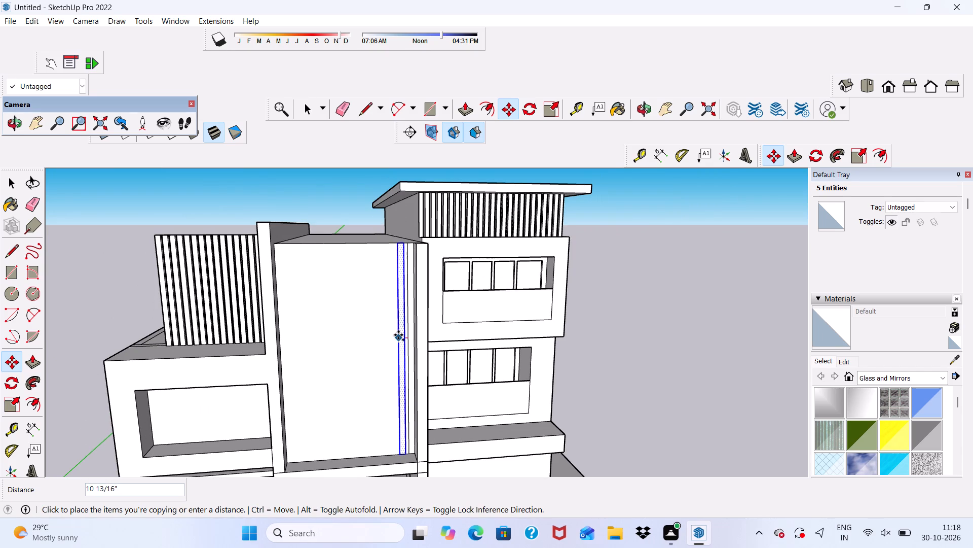
{"action": "left_click", "coordinate": [398, 338]}
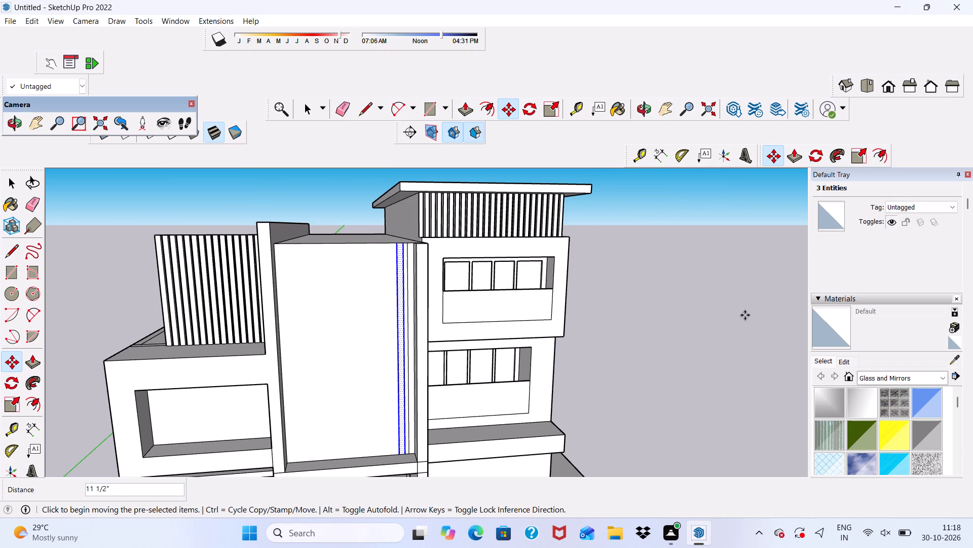
Multiply the strip copy into an array of 25 at the same spacing.
{"action": "key", "text": "shift+asterisk"}
{"action": "type", "text": "25"}
{"action": "key", "text": "Return"}
Erase the surplus array strips standing past the middle block in front of the lower block and its recessed window.
{"action": "scroll", "coordinate": [395, 360], "scroll_direction": "up", "scroll_amount": 2}
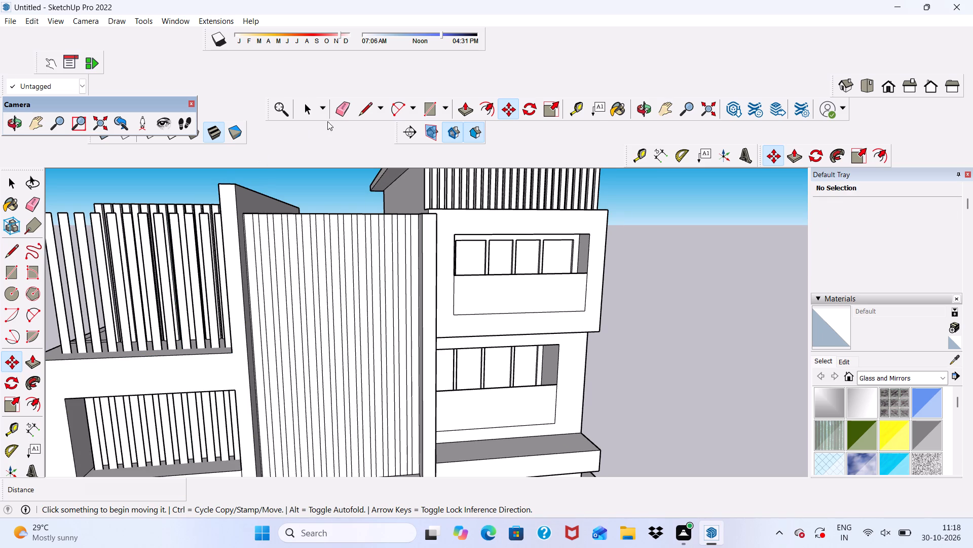
{"action": "left_click", "coordinate": [342, 114]}
{"action": "scroll", "coordinate": [331, 210], "scroll_direction": "down", "scroll_amount": 7}
{"action": "middle_click_drag", "start_coordinate": [433, 307], "coordinate": [561, 326]}
{"action": "scroll", "coordinate": [273, 309], "scroll_direction": "up", "scroll_amount": 7}
{"action": "scroll", "coordinate": [240, 386], "scroll_direction": "up", "scroll_amount": 3}
{"action": "left_click_drag", "start_coordinate": [237, 379], "coordinate": [350, 344]}
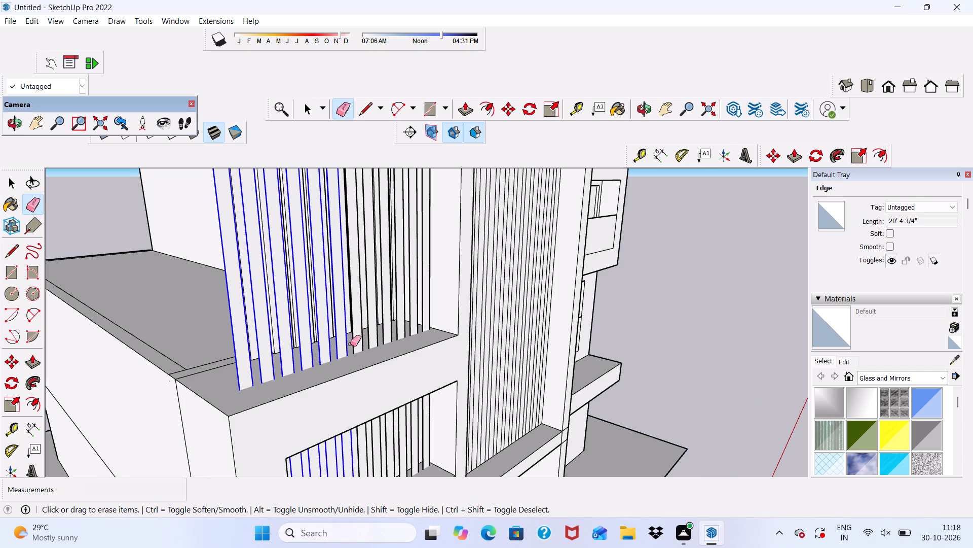
{"action": "left_click_drag", "start_coordinate": [350, 344], "coordinate": [371, 339]}
{"action": "left_click_drag", "start_coordinate": [371, 339], "coordinate": [400, 329]}
{"action": "left_click_drag", "start_coordinate": [401, 327], "coordinate": [416, 320]}
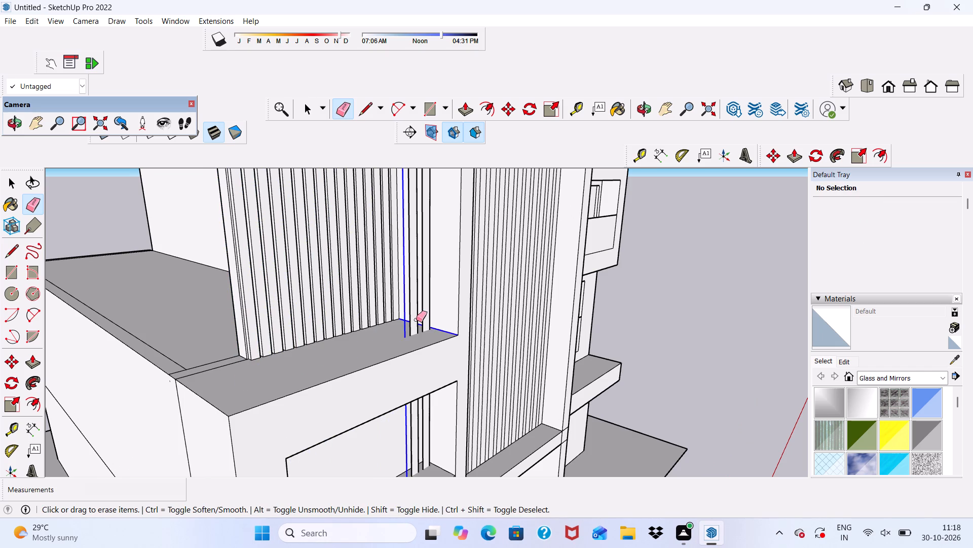
{"action": "left_click_drag", "start_coordinate": [416, 320], "coordinate": [418, 320]}
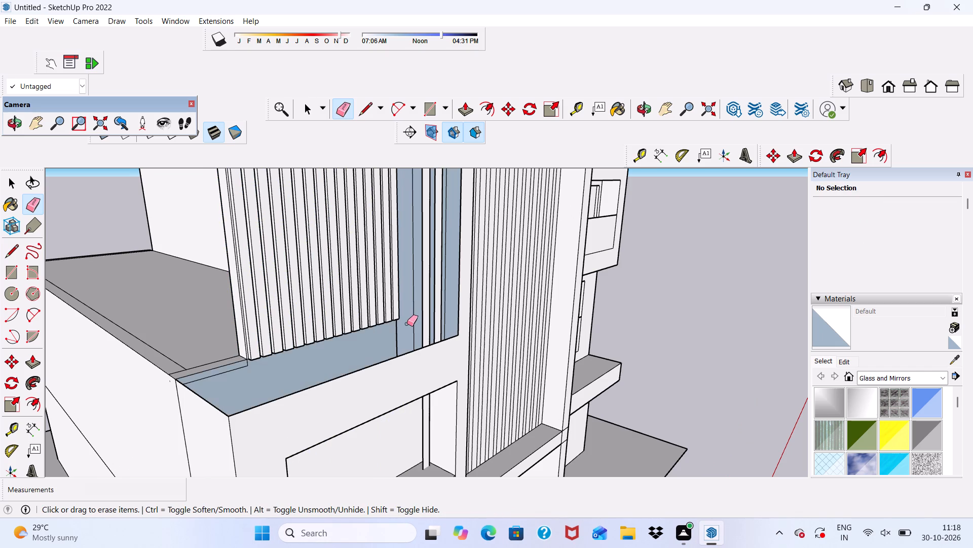
{"action": "key", "text": "ctrl+z"}
{"action": "scroll", "coordinate": [410, 297], "scroll_direction": "up", "scroll_amount": 10}
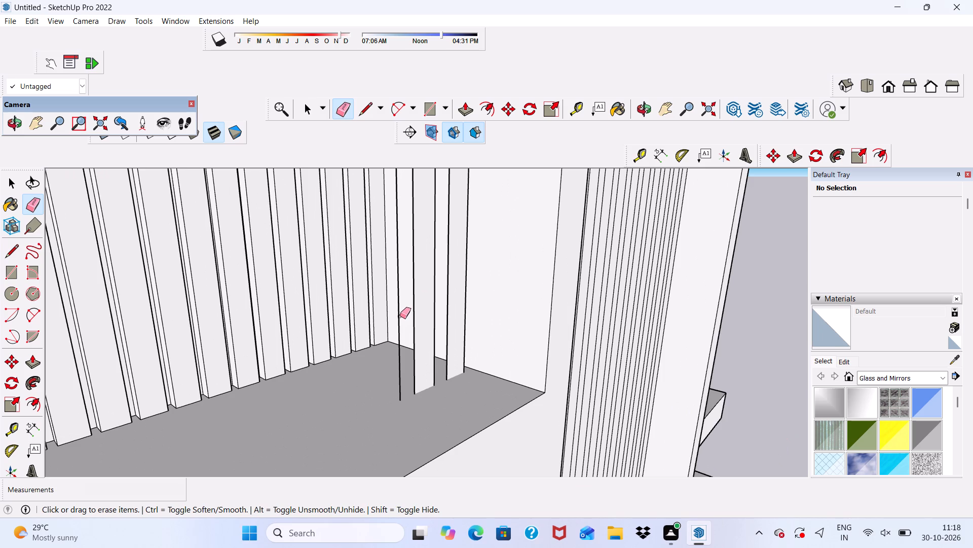
{"action": "left_click", "coordinate": [395, 323]}
{"action": "left_click_drag", "start_coordinate": [392, 313], "coordinate": [401, 309]}
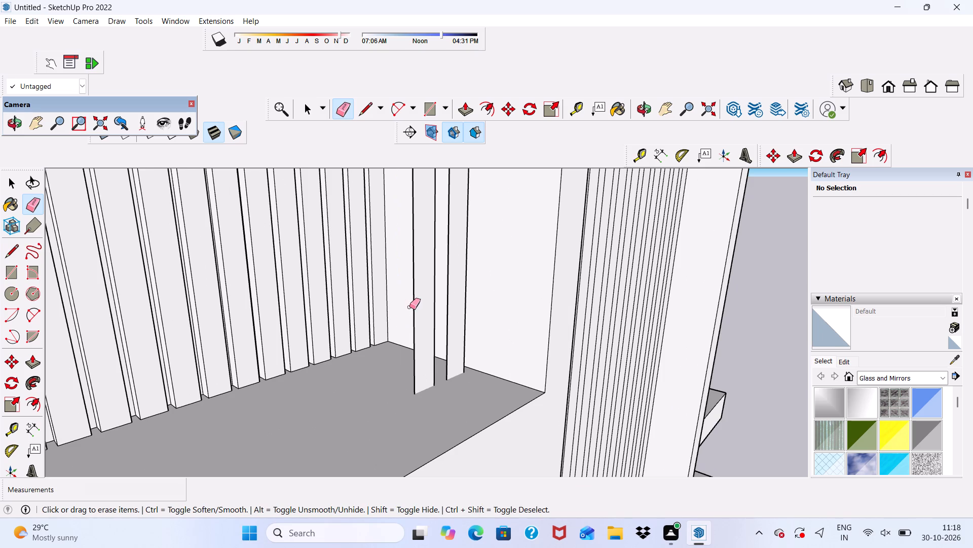
{"action": "left_click_drag", "start_coordinate": [409, 307], "coordinate": [436, 298]}
{"action": "left_click_drag", "start_coordinate": [438, 298], "coordinate": [447, 295]}
{"action": "left_click_drag", "start_coordinate": [452, 295], "coordinate": [468, 289]}
{"action": "scroll", "coordinate": [428, 262], "scroll_direction": "down", "scroll_amount": 6}
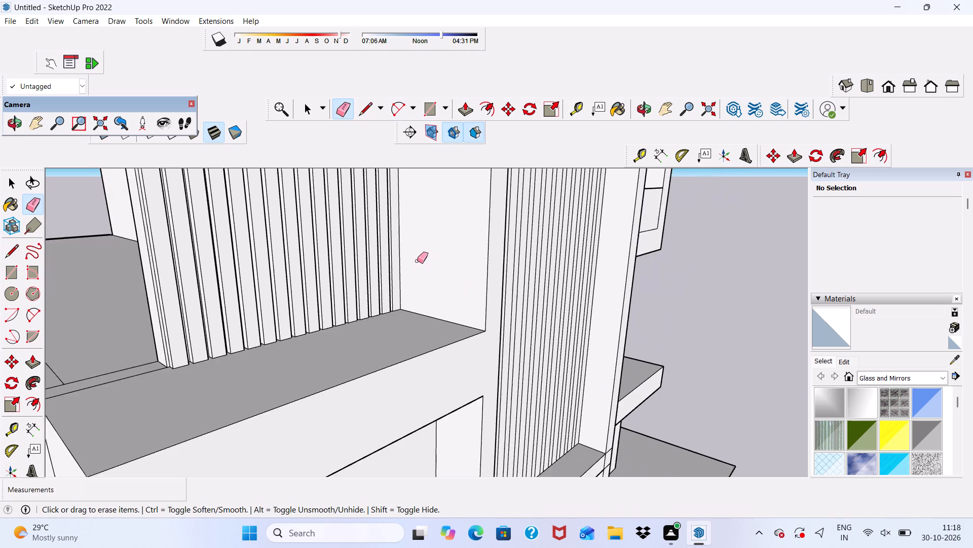
Erase the stray strip base lines on the side face of the entrance pillar beside the lower block.
{"action": "scroll", "coordinate": [380, 193], "scroll_direction": "down", "scroll_amount": 7}
{"action": "middle_click_drag", "start_coordinate": [408, 353], "coordinate": [247, 281]}
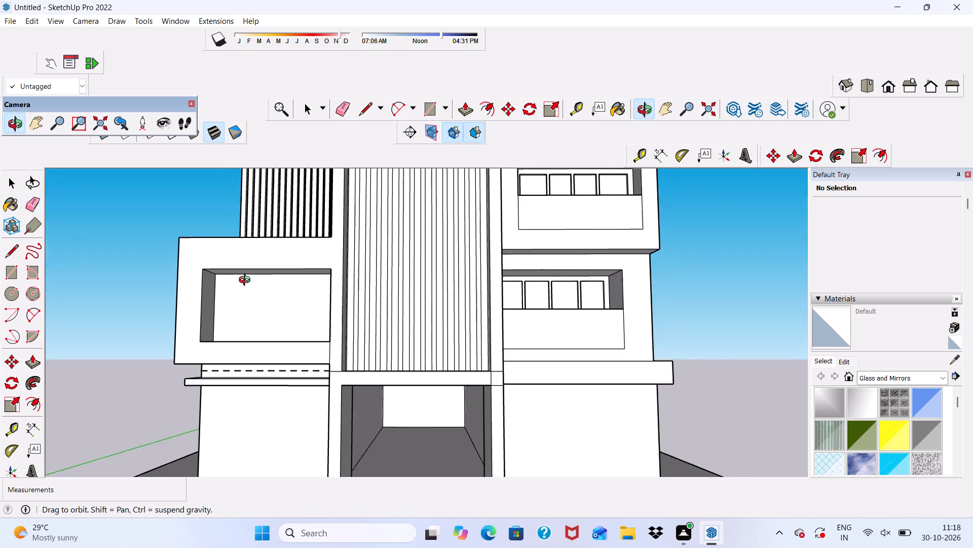
{"action": "middle_click_drag", "start_coordinate": [247, 281], "coordinate": [262, 297]}
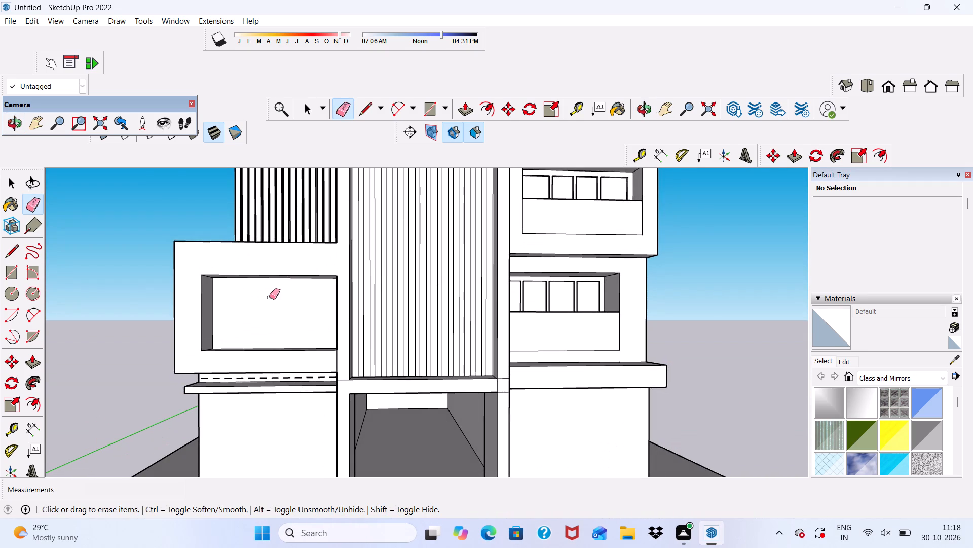
{"action": "scroll", "coordinate": [269, 297], "scroll_direction": "down", "scroll_amount": 3}
{"action": "scroll", "coordinate": [286, 422], "scroll_direction": "up", "scroll_amount": 6}
{"action": "scroll", "coordinate": [292, 326], "scroll_direction": "up", "scroll_amount": 6}
{"action": "middle_click_drag", "start_coordinate": [293, 327], "coordinate": [331, 329]}
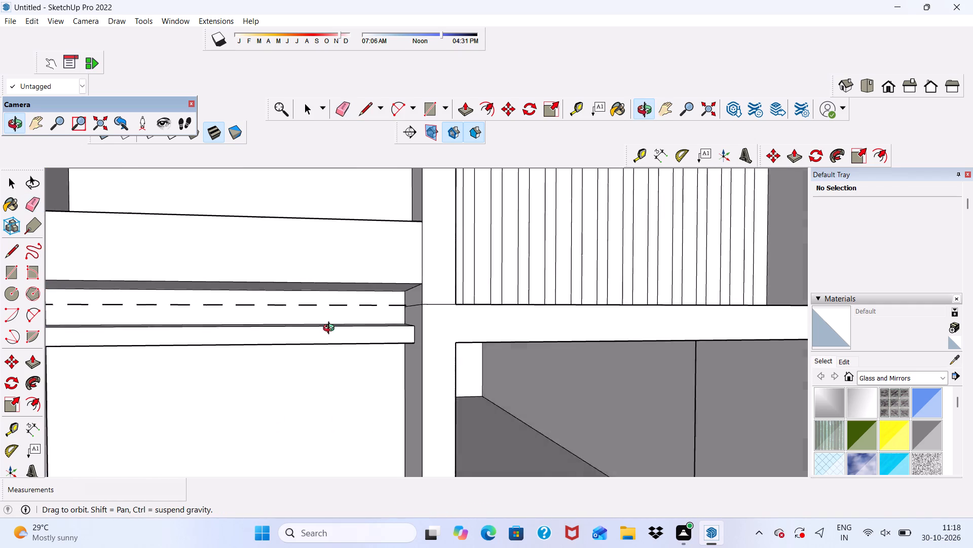
{"action": "middle_click_drag", "start_coordinate": [331, 329], "coordinate": [367, 329]}
{"action": "scroll", "coordinate": [404, 307], "scroll_direction": "up", "scroll_amount": 11}
{"action": "scroll", "coordinate": [419, 301], "scroll_direction": "down", "scroll_amount": 1}
{"action": "left_click", "coordinate": [426, 310]}
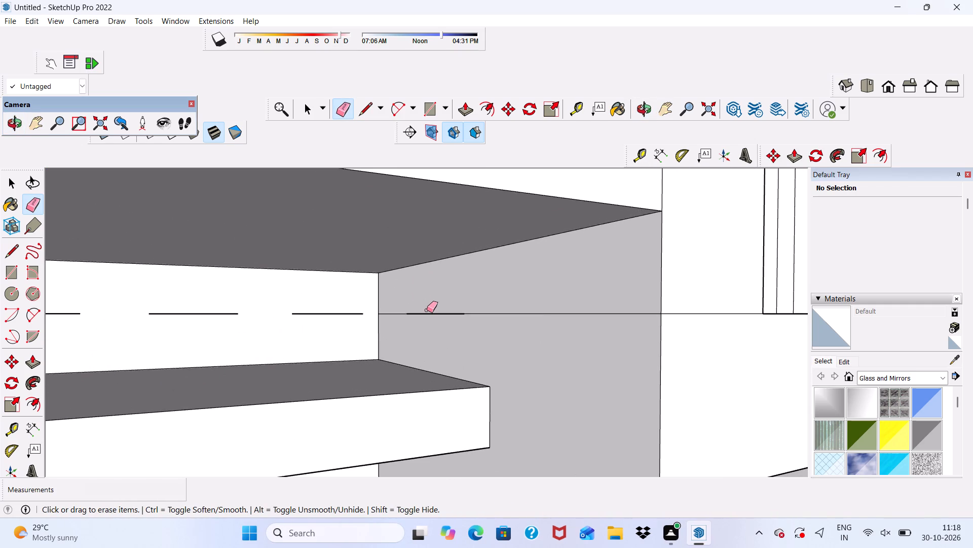
{"action": "left_click_drag", "start_coordinate": [427, 310], "coordinate": [427, 315]}
{"action": "left_click", "coordinate": [427, 315]}
{"action": "left_click_drag", "start_coordinate": [520, 292], "coordinate": [526, 313]}
{"action": "scroll", "coordinate": [388, 315], "scroll_direction": "up", "scroll_amount": 5}
{"action": "left_click_drag", "start_coordinate": [388, 308], "coordinate": [388, 313]}
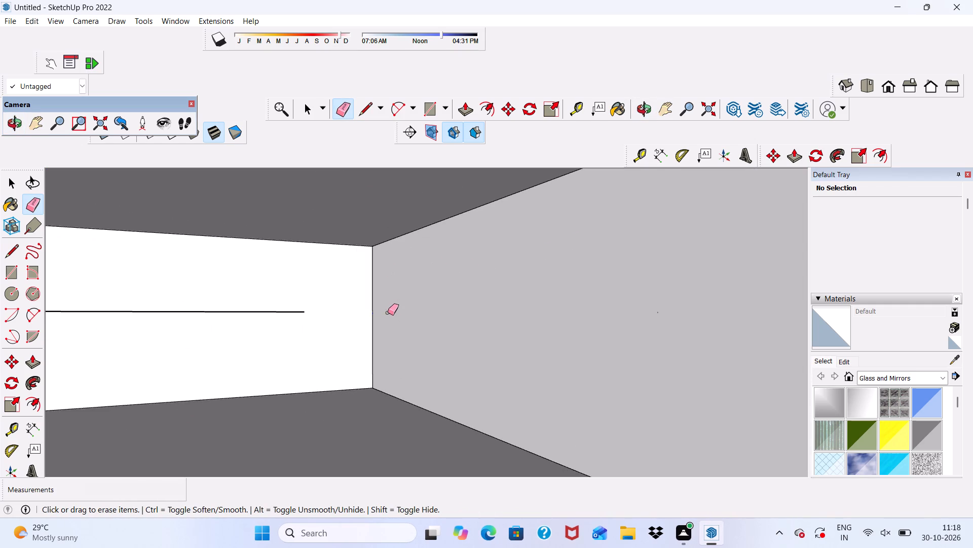
{"action": "scroll", "coordinate": [345, 320], "scroll_direction": "down", "scroll_amount": 5}
{"action": "left_click_drag", "start_coordinate": [314, 316], "coordinate": [303, 332]}
Erase the leftover strip dashes nearest the entrance pillar on the recessed band beneath the lower block's window storey.
{"action": "scroll", "coordinate": [298, 322], "scroll_direction": "down", "scroll_amount": 7}
{"action": "scroll", "coordinate": [291, 333], "scroll_direction": "up", "scroll_amount": 2}
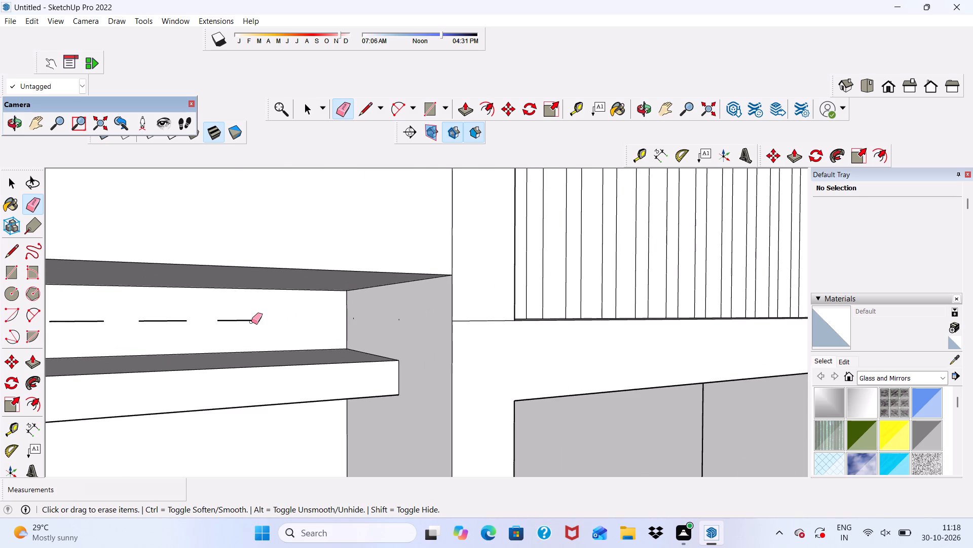
{"action": "left_click", "coordinate": [251, 322]}
{"action": "left_click", "coordinate": [247, 320]}
{"action": "scroll", "coordinate": [247, 320], "scroll_direction": "down", "scroll_amount": 6}
{"action": "scroll", "coordinate": [207, 325], "scroll_direction": "up", "scroll_amount": 3}
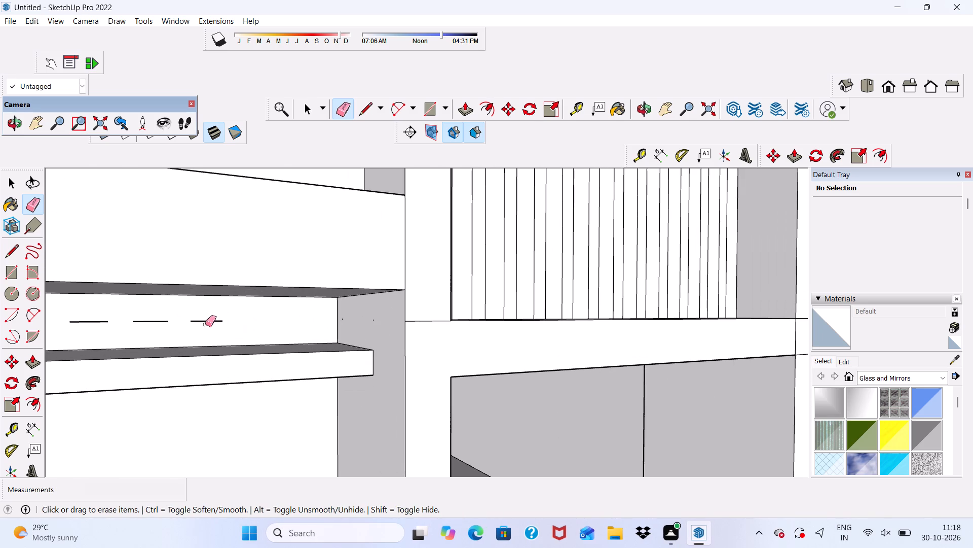
{"action": "left_click", "coordinate": [206, 321]}
{"action": "left_click", "coordinate": [162, 323]}
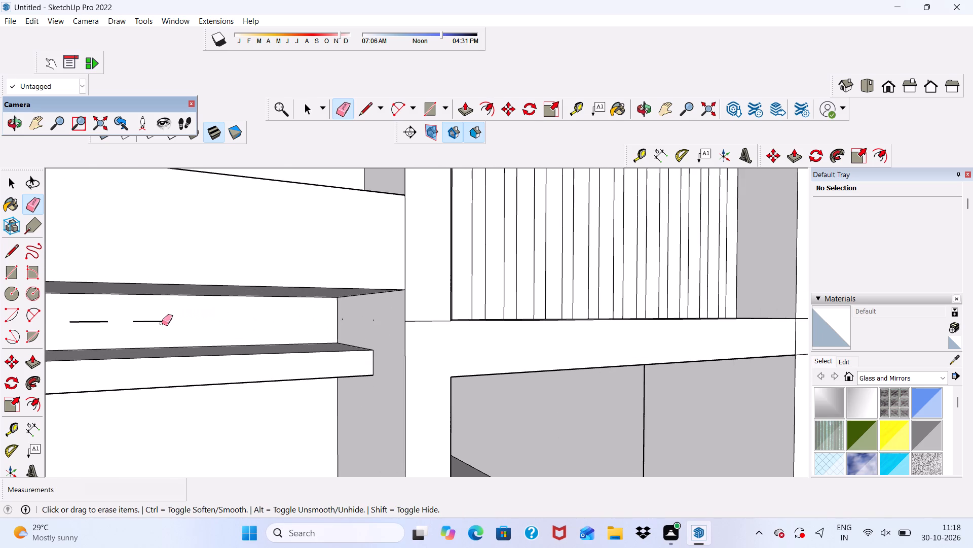
{"action": "left_click", "coordinate": [163, 321]}
Erase the tiny edge fragments left on the entrance pillar's side face, between the overhang and the ledge.
{"action": "scroll", "coordinate": [169, 367], "scroll_direction": "down", "scroll_amount": 18}
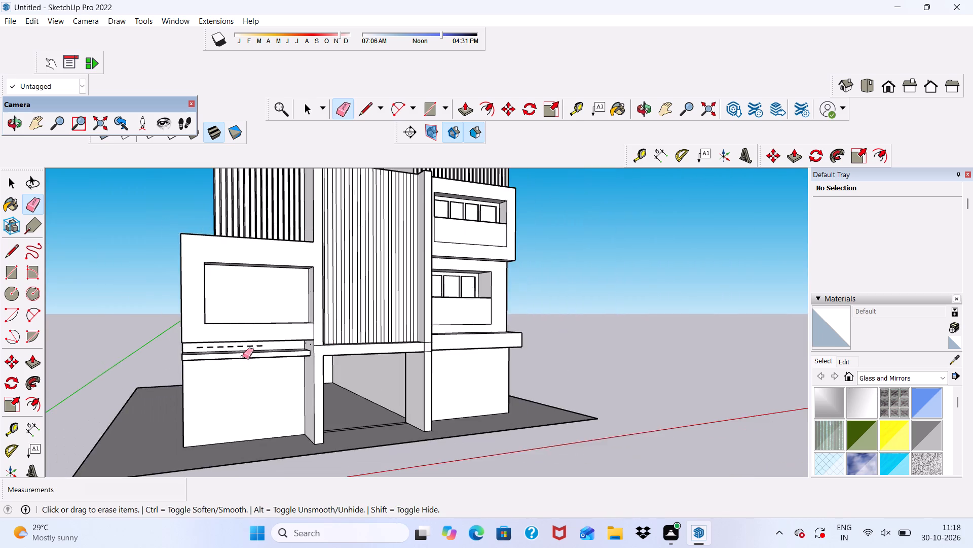
{"action": "scroll", "coordinate": [165, 357], "scroll_direction": "up", "scroll_amount": 5}
{"action": "scroll", "coordinate": [415, 333], "scroll_direction": "up", "scroll_amount": 4}
{"action": "left_click_drag", "start_coordinate": [424, 335], "coordinate": [431, 348]}
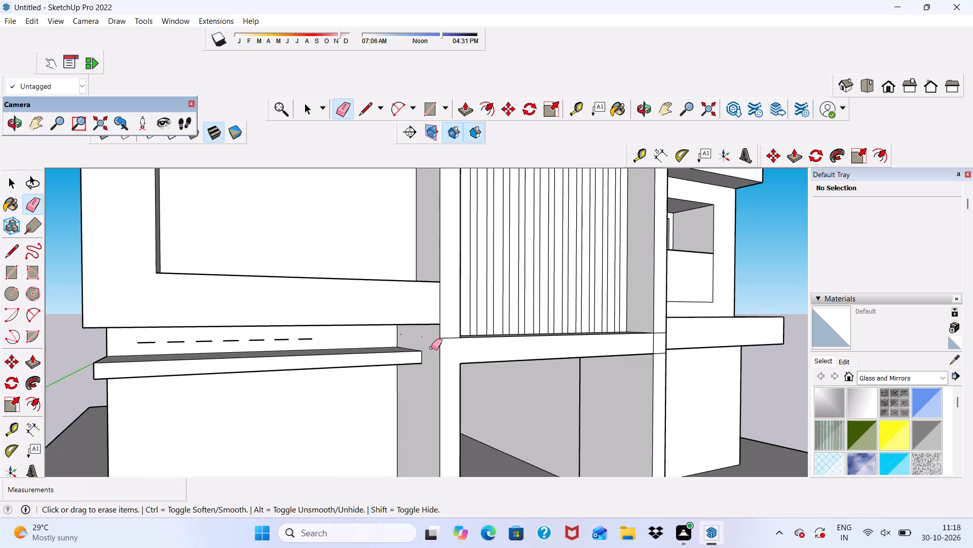
{"action": "left_click_drag", "start_coordinate": [423, 330], "coordinate": [423, 344]}
{"action": "left_click_drag", "start_coordinate": [422, 337], "coordinate": [424, 351]}
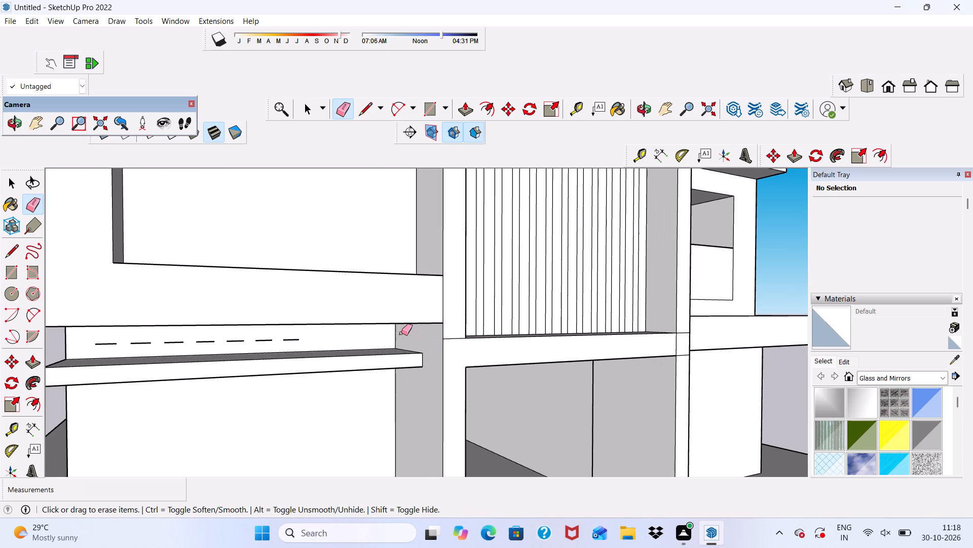
{"action": "left_click", "coordinate": [401, 333]}
{"action": "scroll", "coordinate": [379, 338], "scroll_direction": "up", "scroll_amount": 4}
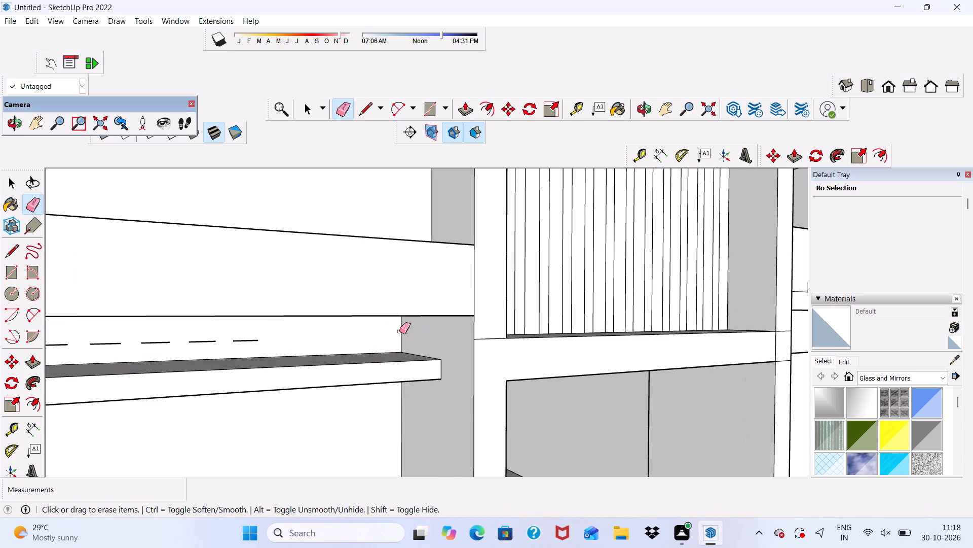
{"action": "scroll", "coordinate": [399, 331], "scroll_direction": "up", "scroll_amount": 3}
{"action": "left_click_drag", "start_coordinate": [406, 332], "coordinate": [411, 345]}
Erase all the remaining strip dashes along the recessed band between the lower block's window storey and the ledge.
{"action": "scroll", "coordinate": [398, 327], "scroll_direction": "down", "scroll_amount": 12}
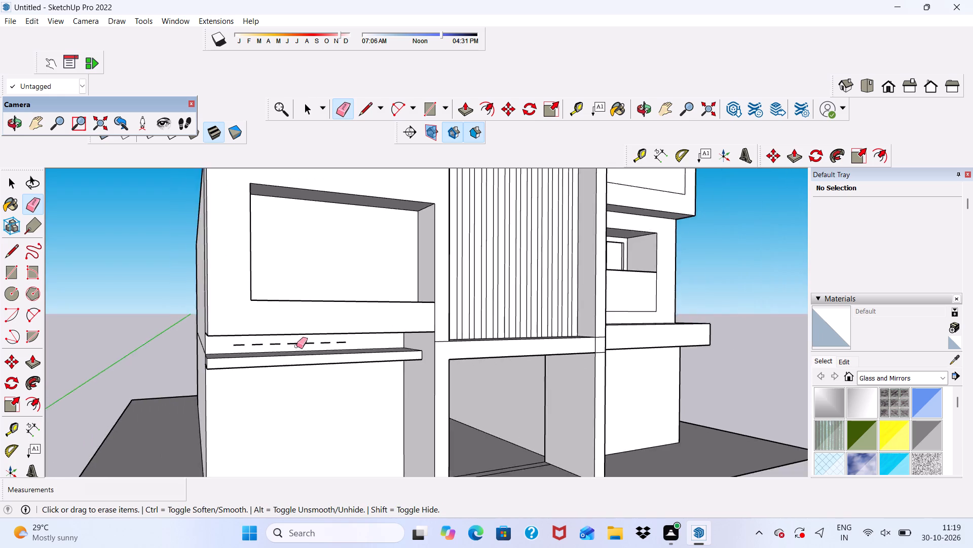
{"action": "scroll", "coordinate": [294, 344], "scroll_direction": "up", "scroll_amount": 6}
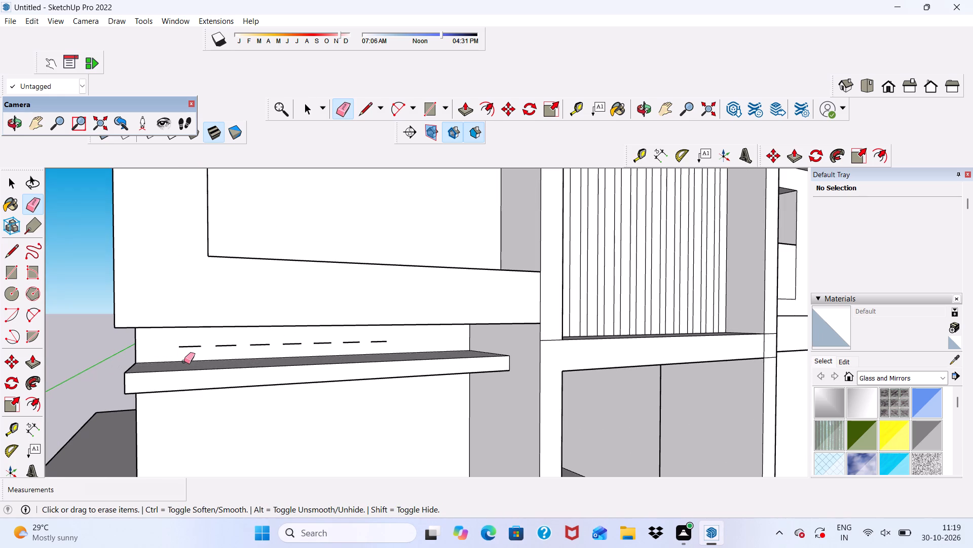
{"action": "scroll", "coordinate": [184, 361], "scroll_direction": "up", "scroll_amount": 4}
{"action": "left_click", "coordinate": [202, 336]}
{"action": "left_click_drag", "start_coordinate": [258, 327], "coordinate": [258, 333]}
{"action": "left_click_drag", "start_coordinate": [245, 334], "coordinate": [248, 340]}
{"action": "left_click_drag", "start_coordinate": [295, 329], "coordinate": [297, 336]}
{"action": "left_click_drag", "start_coordinate": [348, 331], "coordinate": [349, 338]}
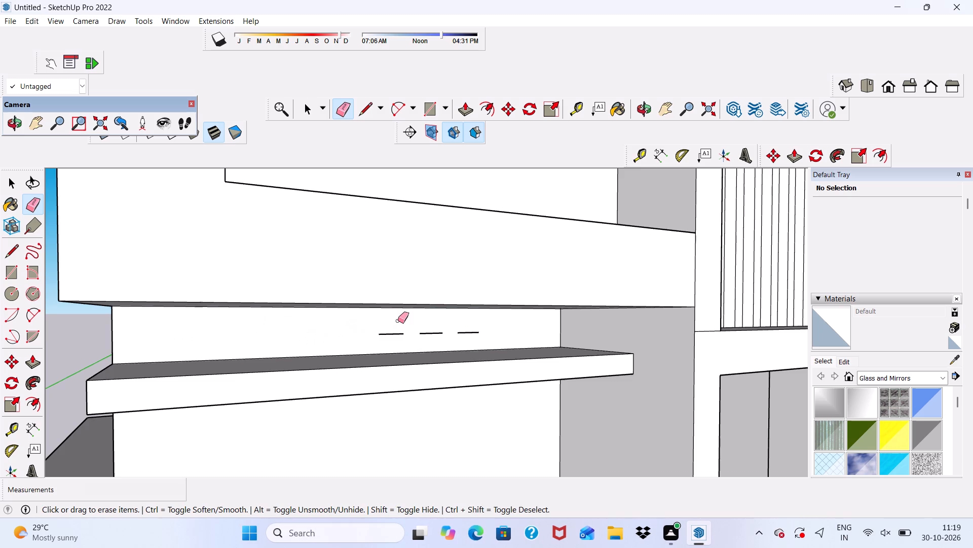
{"action": "left_click_drag", "start_coordinate": [396, 329], "coordinate": [395, 334]}
{"action": "left_click_drag", "start_coordinate": [417, 328], "coordinate": [424, 336]}
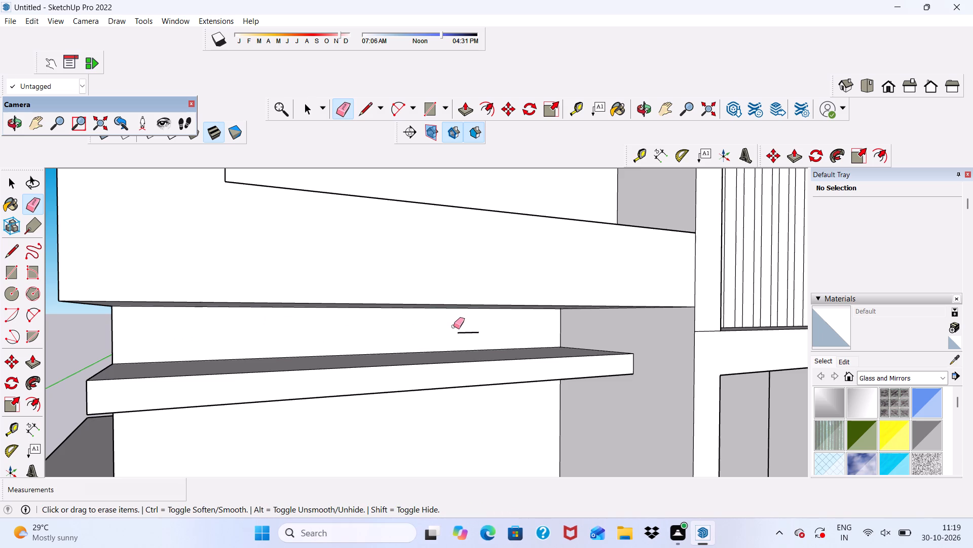
{"action": "left_click_drag", "start_coordinate": [454, 326], "coordinate": [471, 330]}
{"action": "left_click", "coordinate": [474, 326]}
{"action": "left_click_drag", "start_coordinate": [471, 330], "coordinate": [466, 333]}
{"action": "left_click_drag", "start_coordinate": [458, 335], "coordinate": [451, 338]}
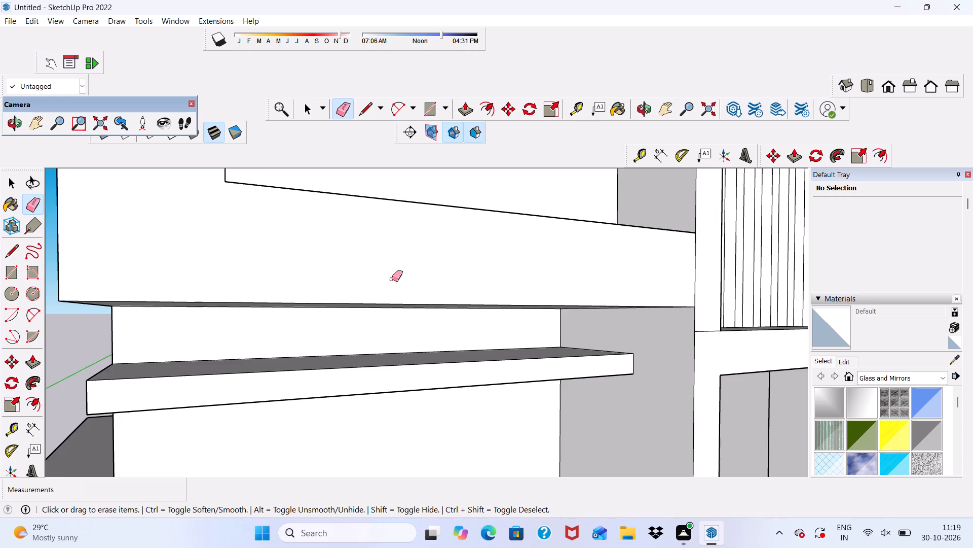
Erase the three edges where the entrance beam crosses the front of the pillar beside the tallest block.
{"action": "scroll", "coordinate": [389, 280], "scroll_direction": "down", "scroll_amount": 6}
{"action": "scroll", "coordinate": [428, 255], "scroll_direction": "down", "scroll_amount": 6}
{"action": "middle_click_drag", "start_coordinate": [462, 292], "coordinate": [392, 305]}
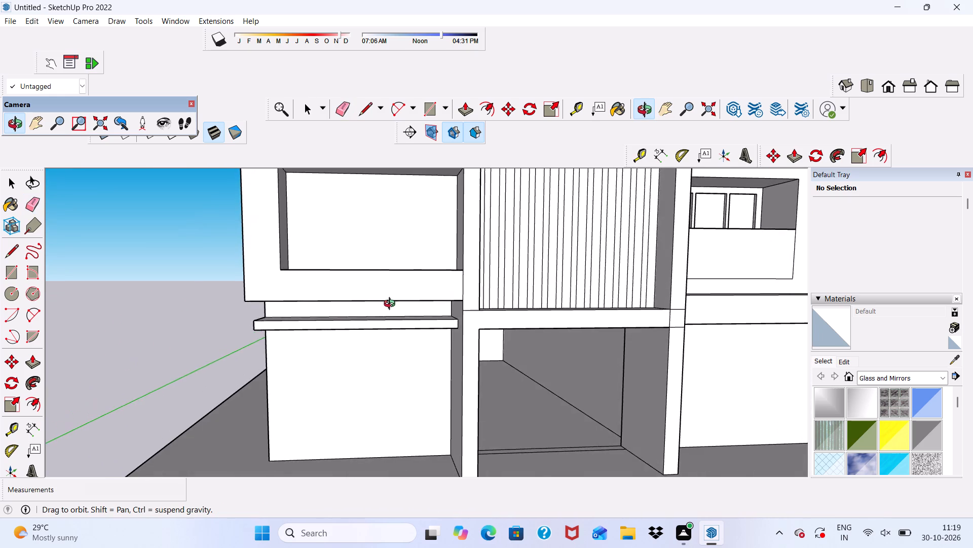
{"action": "middle_click_drag", "start_coordinate": [392, 305], "coordinate": [375, 304]}
{"action": "scroll", "coordinate": [370, 300], "scroll_direction": "up", "scroll_amount": 1}
{"action": "scroll", "coordinate": [334, 294], "scroll_direction": "down", "scroll_amount": 5}
{"action": "middle_click_drag", "start_coordinate": [369, 353], "coordinate": [357, 314]}
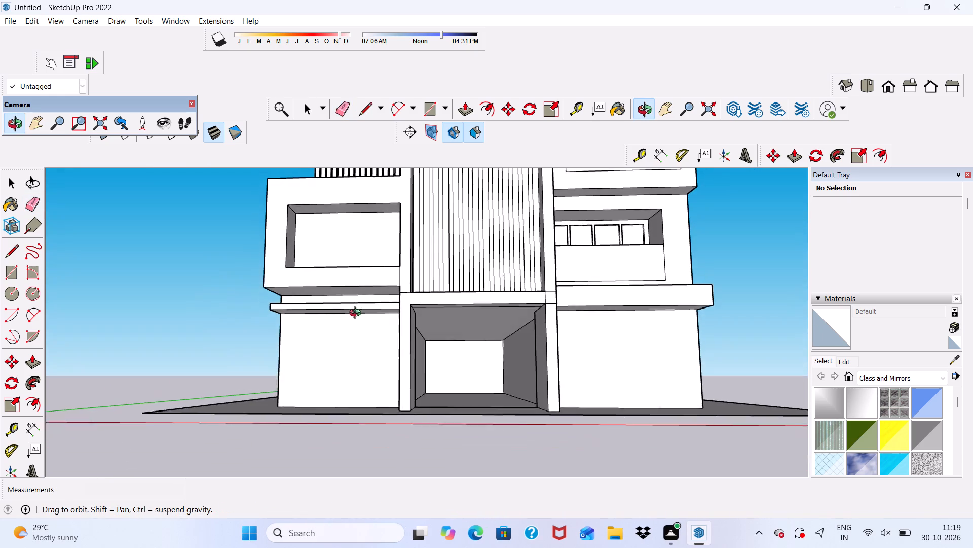
{"action": "middle_click_drag", "start_coordinate": [357, 314], "coordinate": [355, 310]}
{"action": "scroll", "coordinate": [553, 306], "scroll_direction": "up", "scroll_amount": 12}
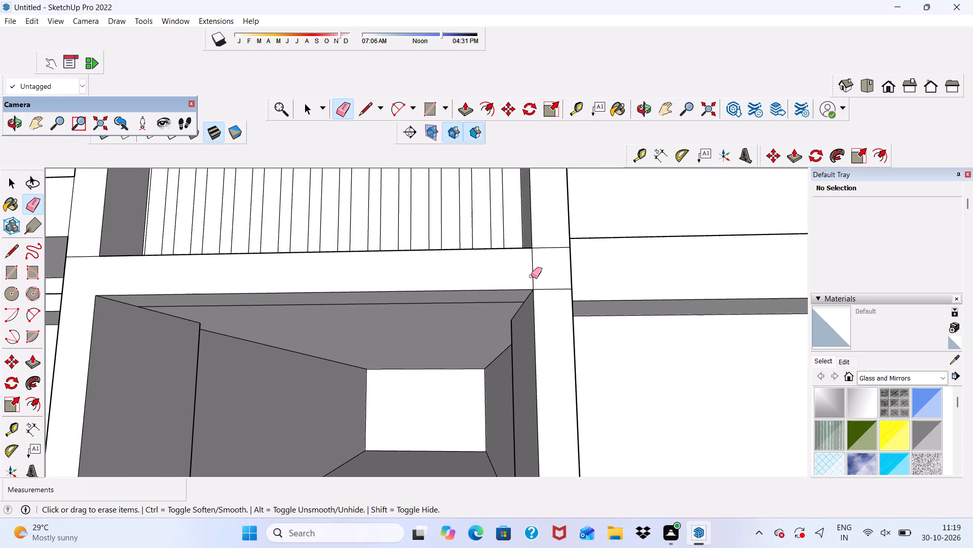
{"action": "left_click_drag", "start_coordinate": [557, 273], "coordinate": [558, 297]}
{"action": "left_click_drag", "start_coordinate": [525, 279], "coordinate": [539, 269]}
{"action": "left_click", "coordinate": [544, 245]}
Offset the recessed window face on the lower block's front inward by 6" to outline the frame.
{"action": "scroll", "coordinate": [545, 248], "scroll_direction": "down", "scroll_amount": 12}
{"action": "middle_click_drag", "start_coordinate": [462, 293], "coordinate": [485, 257]}
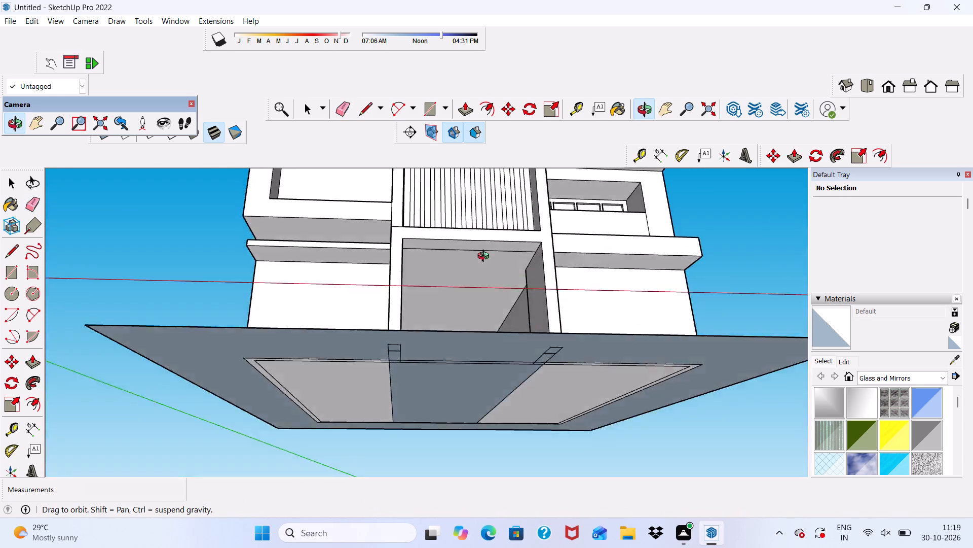
{"action": "middle_click_drag", "start_coordinate": [485, 257], "coordinate": [451, 334]}
{"action": "scroll", "coordinate": [431, 273], "scroll_direction": "down", "scroll_amount": 6}
{"action": "scroll", "coordinate": [442, 262], "scroll_direction": "up", "scroll_amount": 1}
{"action": "scroll", "coordinate": [441, 264], "scroll_direction": "down", "scroll_amount": 5}
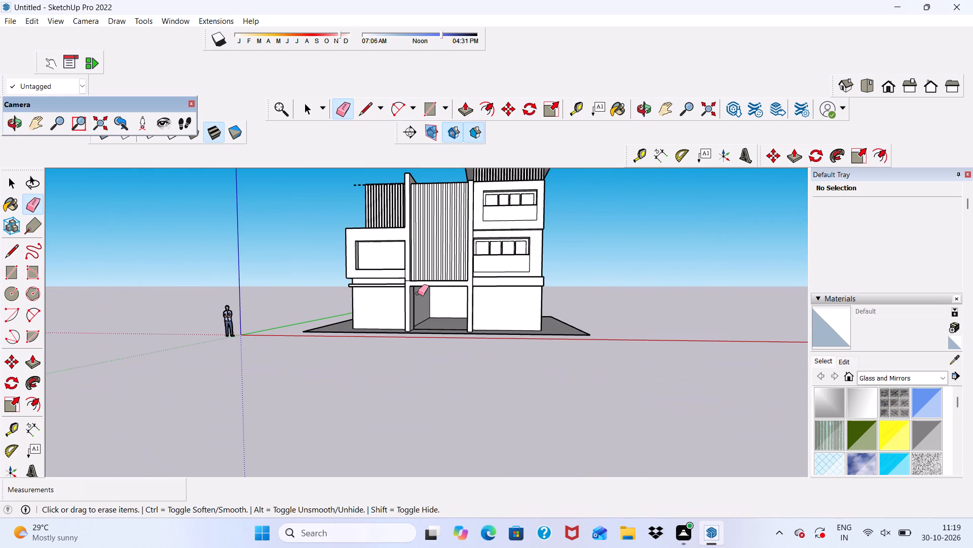
{"action": "key", "text": "space"}
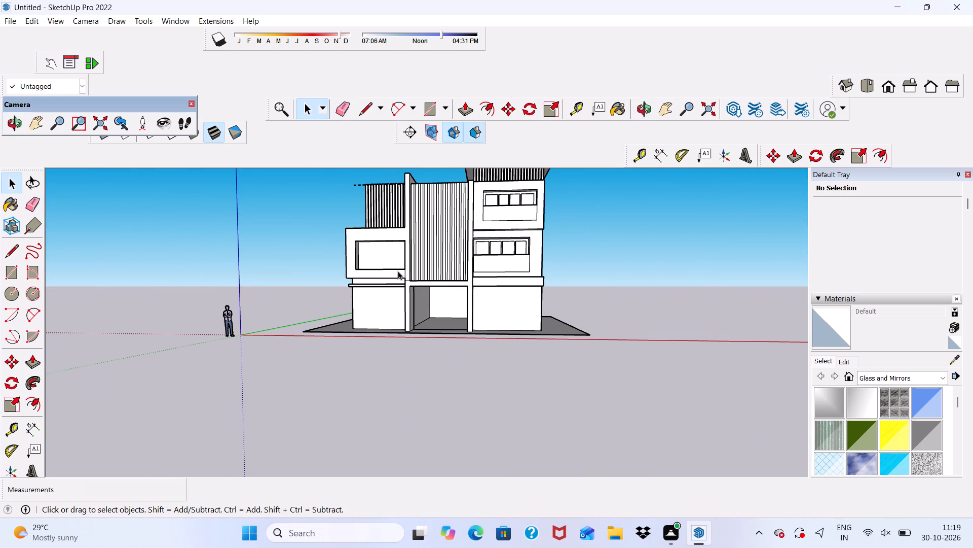
{"action": "scroll", "coordinate": [288, 220], "scroll_direction": "up", "scroll_amount": 5}
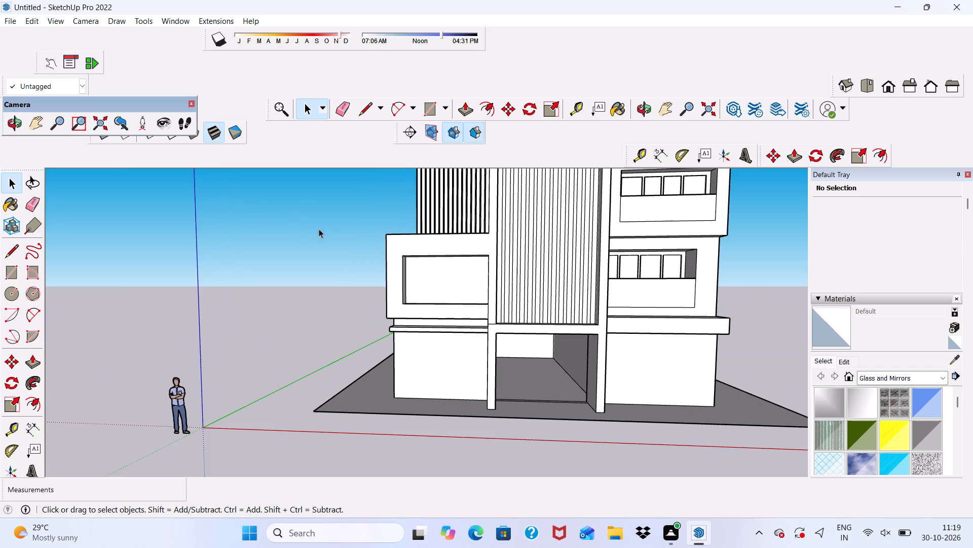
{"action": "scroll", "coordinate": [394, 278], "scroll_direction": "up", "scroll_amount": 7}
{"action": "left_click", "coordinate": [456, 287]}
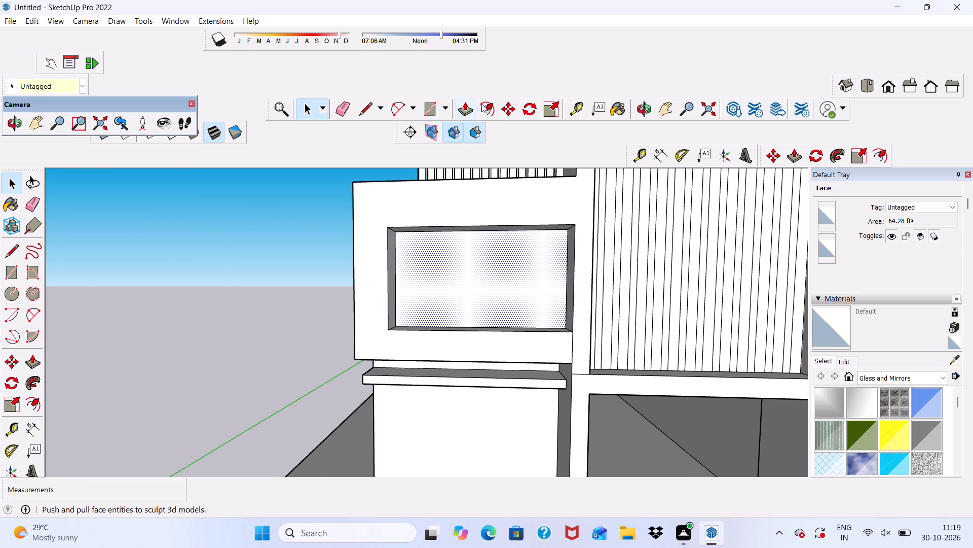
{"action": "left_click", "coordinate": [484, 103]}
{"action": "scroll", "coordinate": [440, 249], "scroll_direction": "up", "scroll_amount": 3}
{"action": "left_click", "coordinate": [409, 270]}
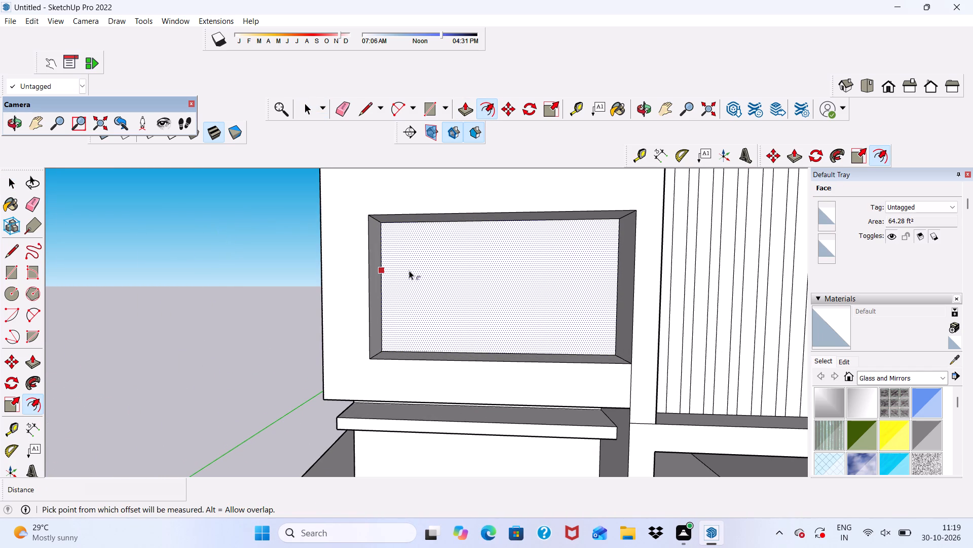
{"action": "key", "text": "3"}
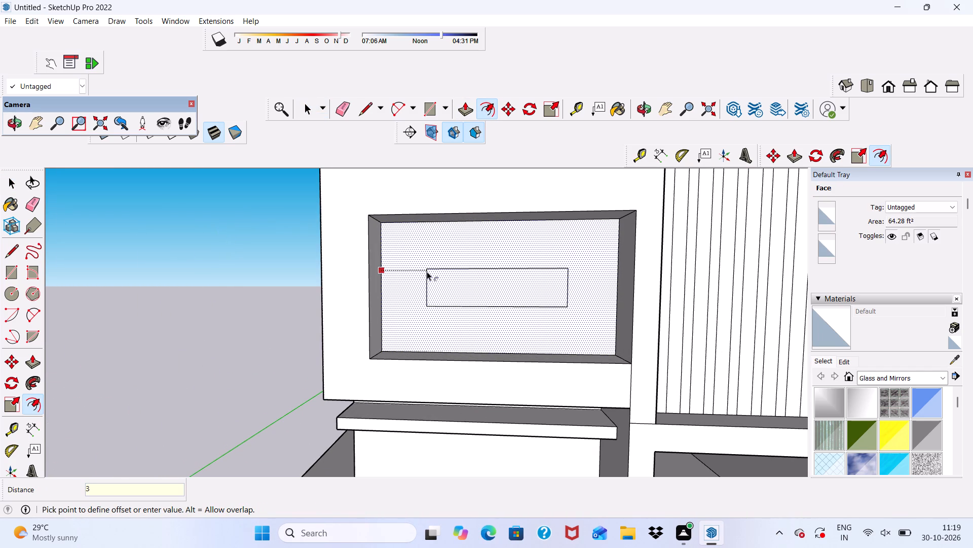
{"action": "key", "text": "BackSpace"}
{"action": "key", "text": "6"}
{"action": "key", "text": "shift+quotedbl"}
{"action": "key", "text": "Return"}
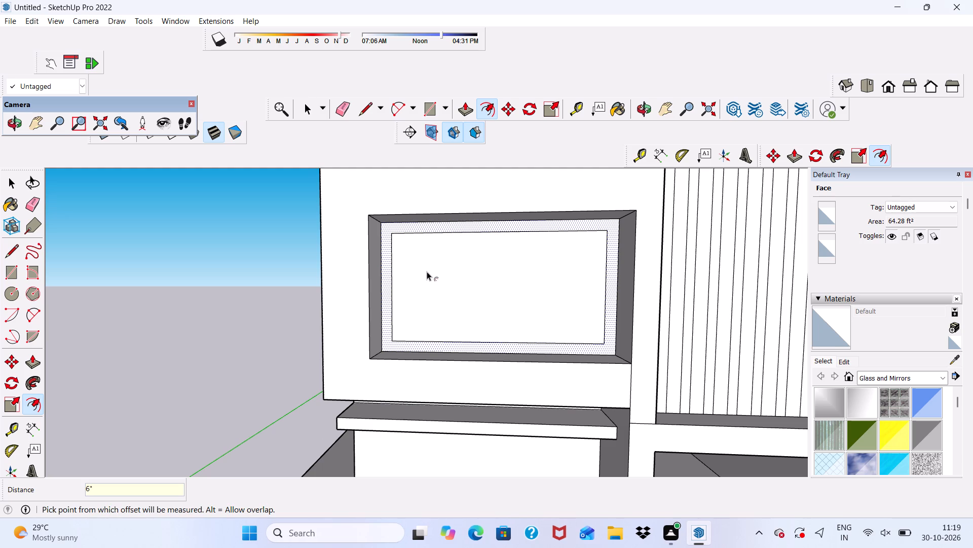
{"action": "key", "text": "space"}
{"action": "left_click", "coordinate": [166, 273]}
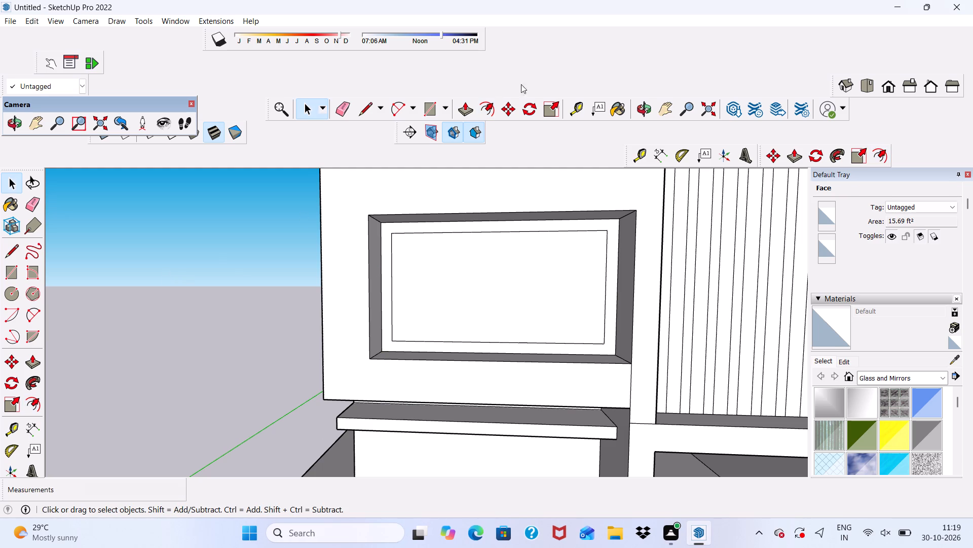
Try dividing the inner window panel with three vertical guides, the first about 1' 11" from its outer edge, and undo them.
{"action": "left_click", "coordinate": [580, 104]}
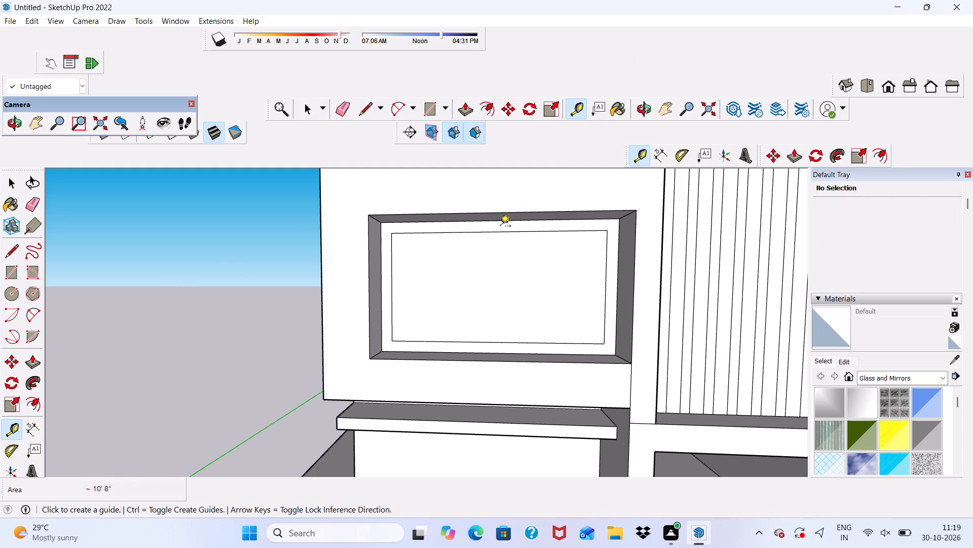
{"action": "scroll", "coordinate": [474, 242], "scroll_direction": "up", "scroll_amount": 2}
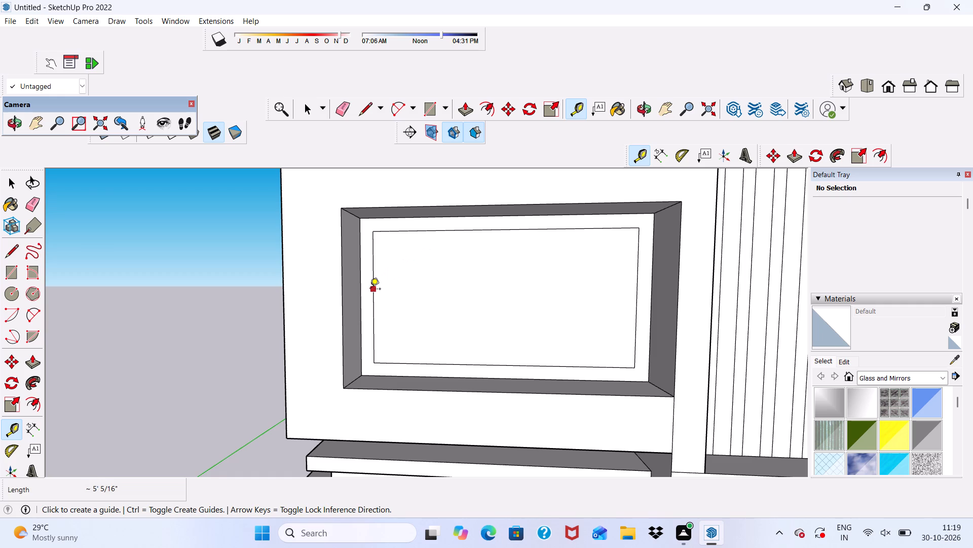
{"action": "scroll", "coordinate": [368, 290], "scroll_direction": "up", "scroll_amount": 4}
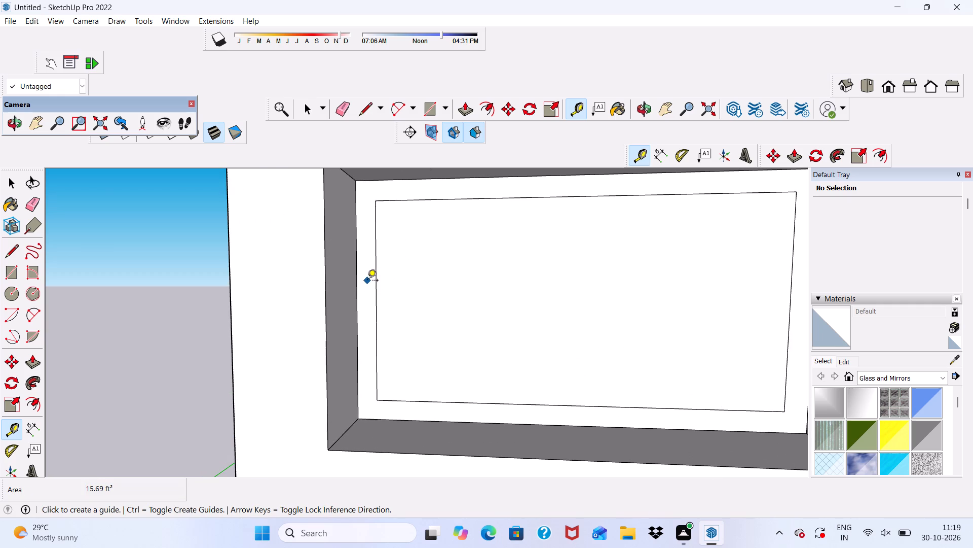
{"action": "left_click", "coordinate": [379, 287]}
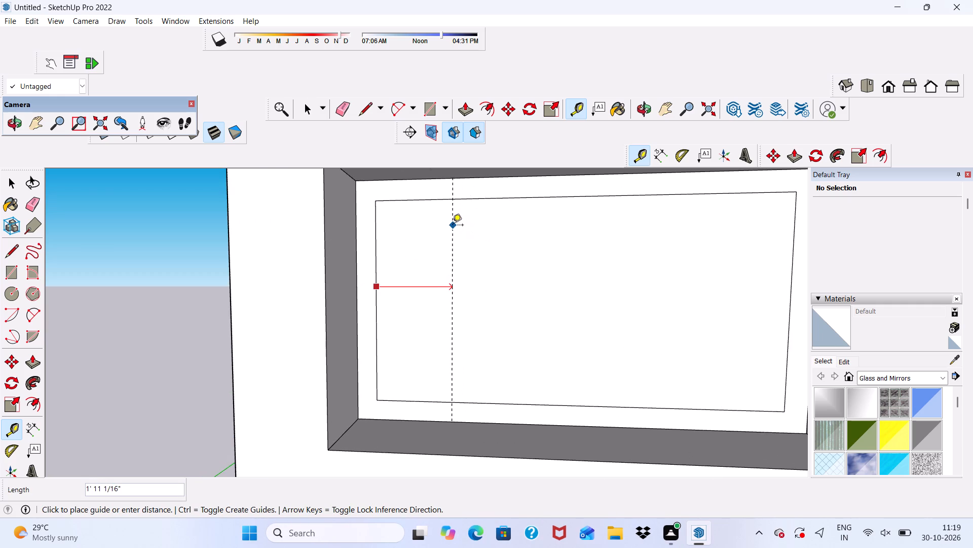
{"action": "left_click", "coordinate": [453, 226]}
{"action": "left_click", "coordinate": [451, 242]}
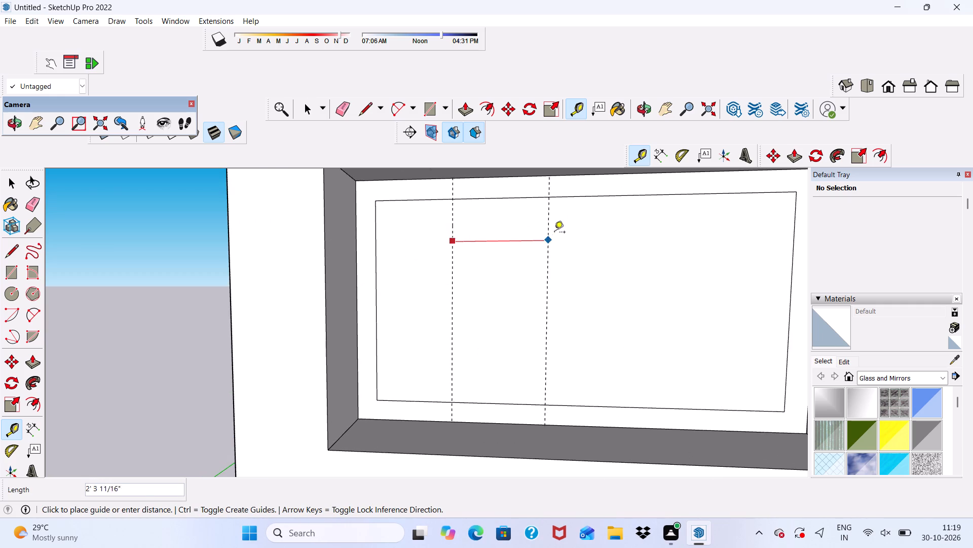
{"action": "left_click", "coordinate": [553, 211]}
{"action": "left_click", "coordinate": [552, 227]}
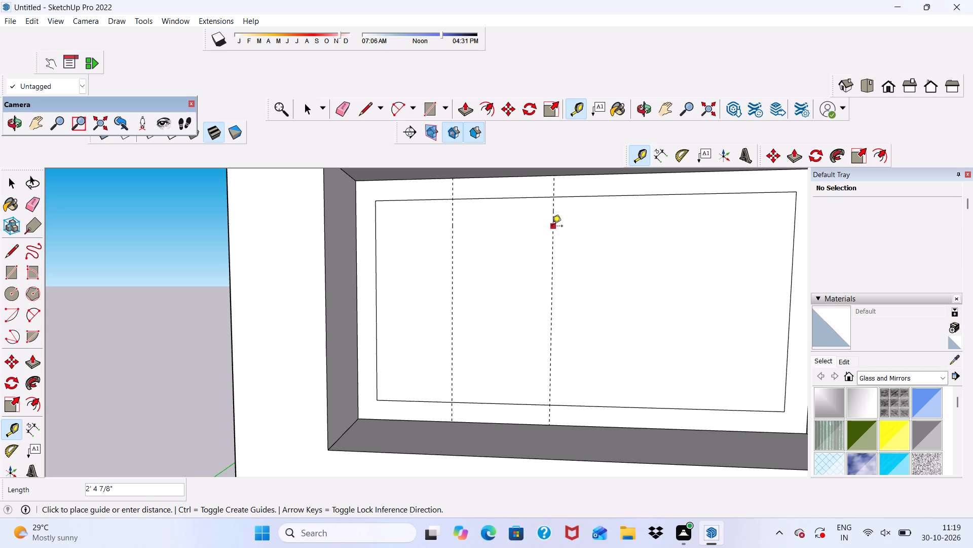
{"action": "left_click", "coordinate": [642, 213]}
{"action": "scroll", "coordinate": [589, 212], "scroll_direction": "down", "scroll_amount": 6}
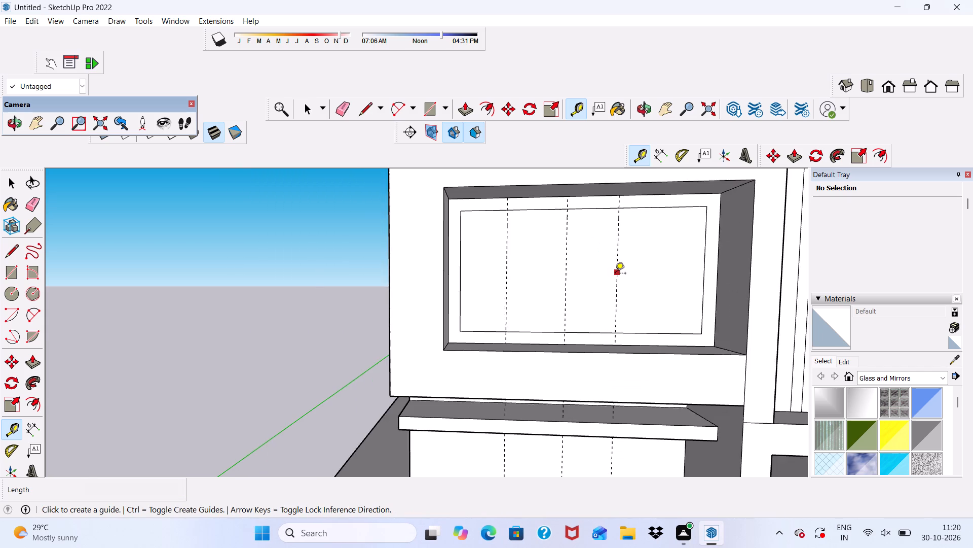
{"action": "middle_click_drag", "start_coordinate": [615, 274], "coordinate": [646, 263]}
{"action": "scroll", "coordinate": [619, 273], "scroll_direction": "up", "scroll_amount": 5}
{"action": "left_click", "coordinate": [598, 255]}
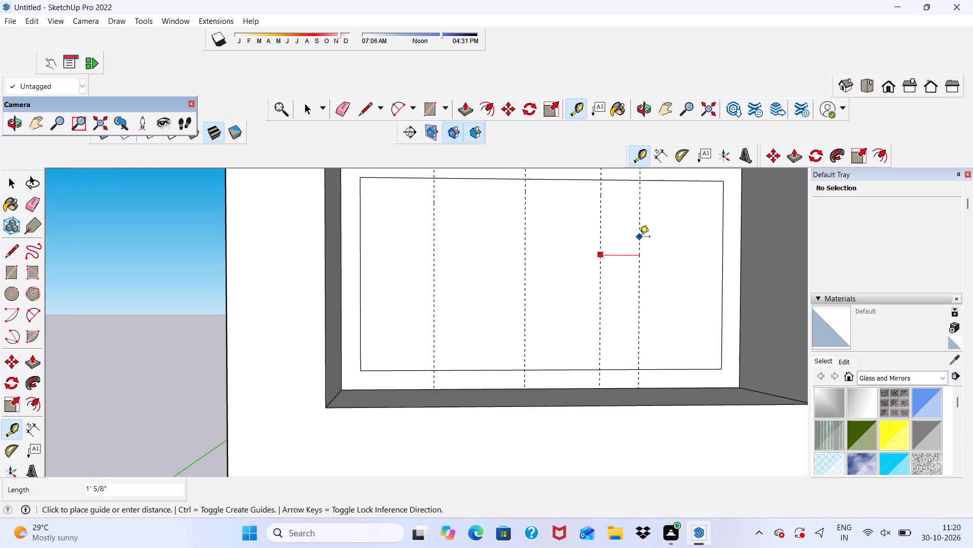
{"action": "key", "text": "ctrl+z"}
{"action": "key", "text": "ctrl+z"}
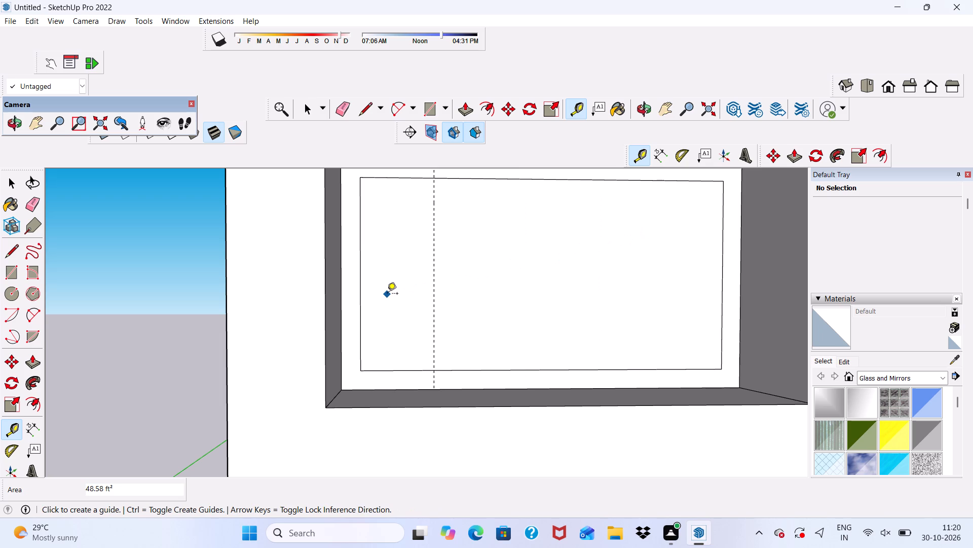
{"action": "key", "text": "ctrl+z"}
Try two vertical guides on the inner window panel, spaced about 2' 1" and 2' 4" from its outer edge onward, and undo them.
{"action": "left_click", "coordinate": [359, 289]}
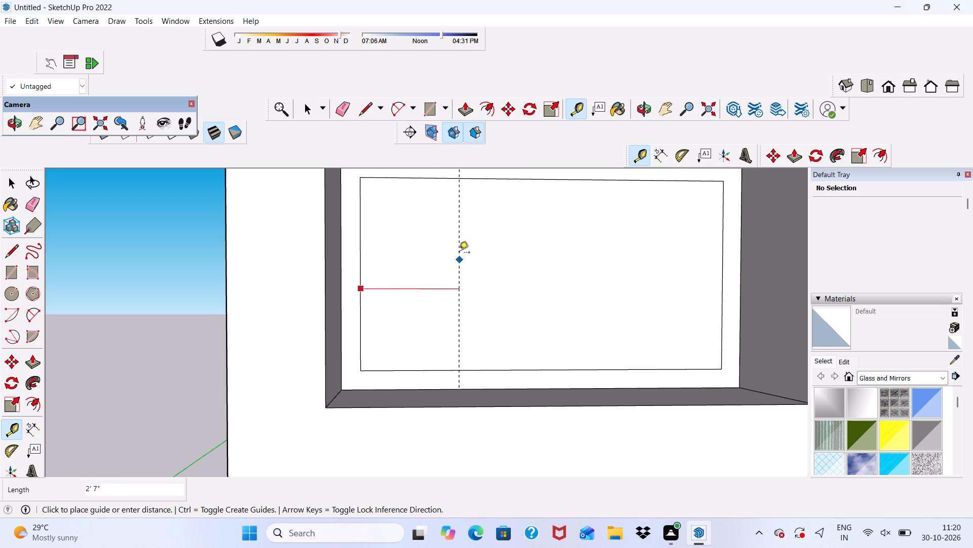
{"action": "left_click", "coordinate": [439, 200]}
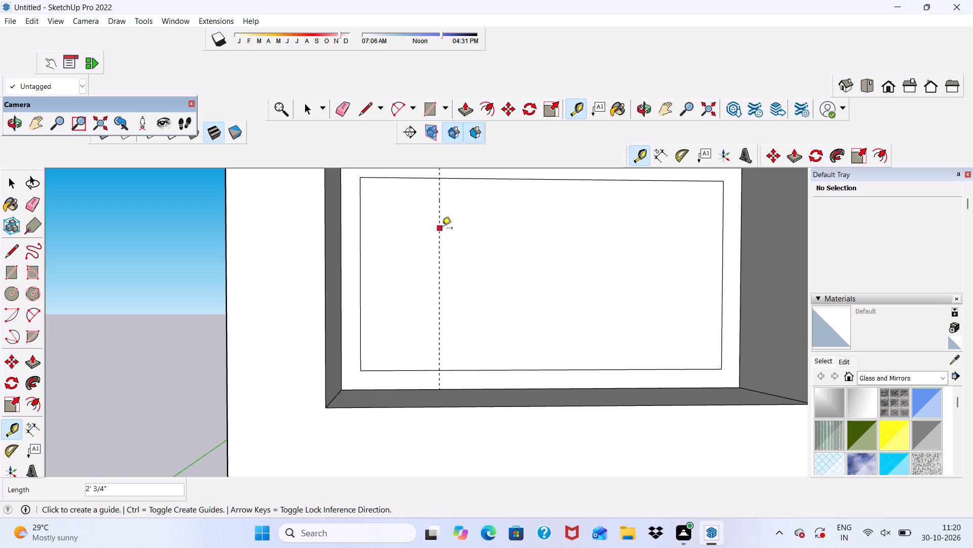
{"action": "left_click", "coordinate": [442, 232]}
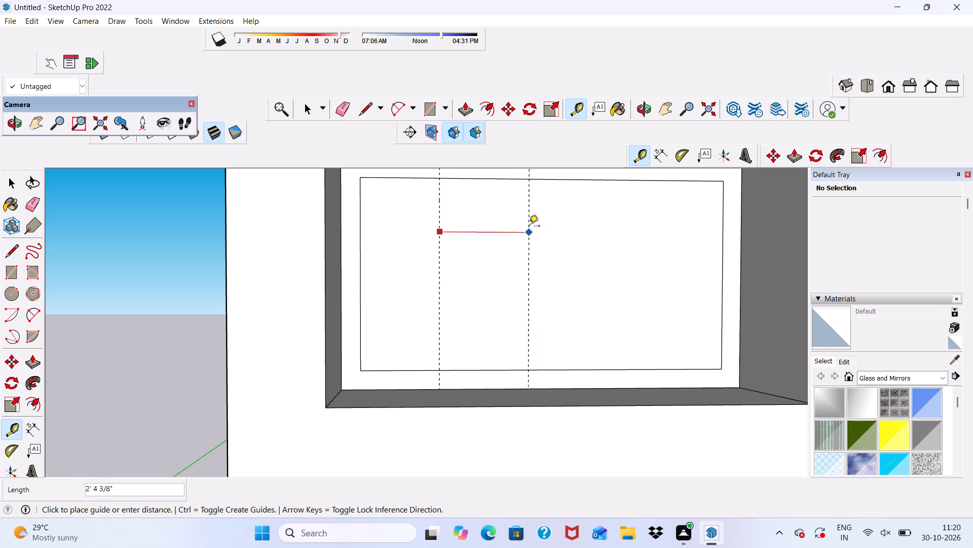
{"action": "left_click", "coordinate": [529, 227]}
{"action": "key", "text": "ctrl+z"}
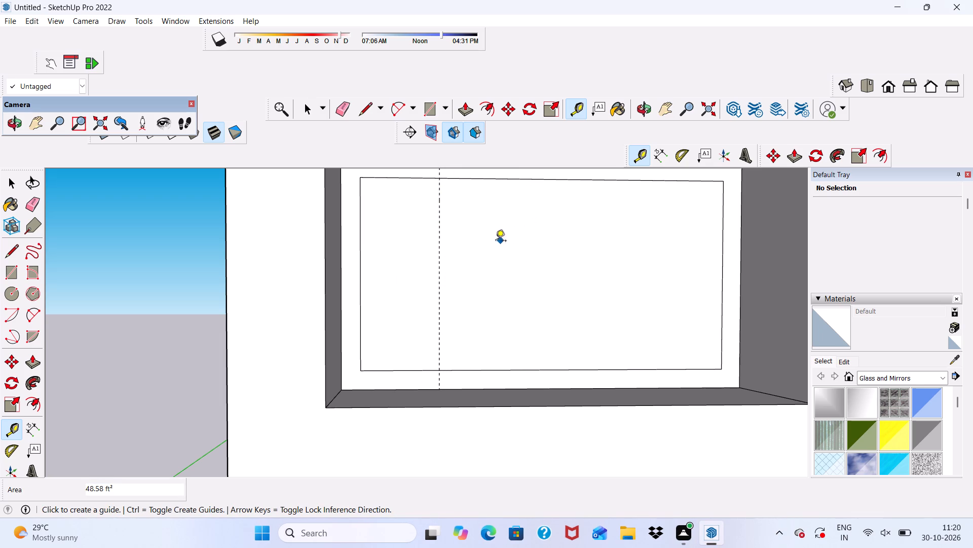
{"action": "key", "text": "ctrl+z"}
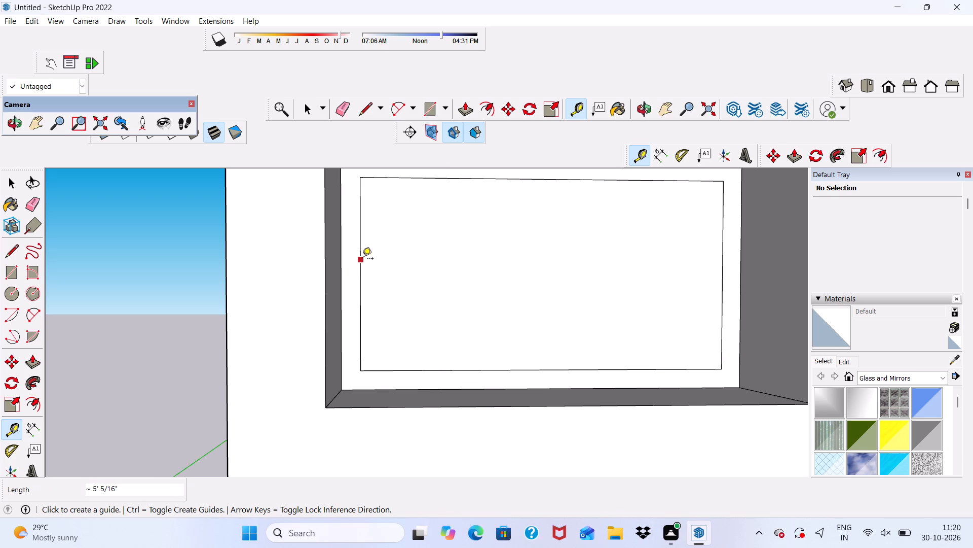
Divide the inner window panel with three vertical guides, spaced about 2' 6", 2' 7" and 2' 4" from its outer edge onward.
{"action": "left_click", "coordinate": [362, 258]}
{"action": "left_click", "coordinate": [456, 211]}
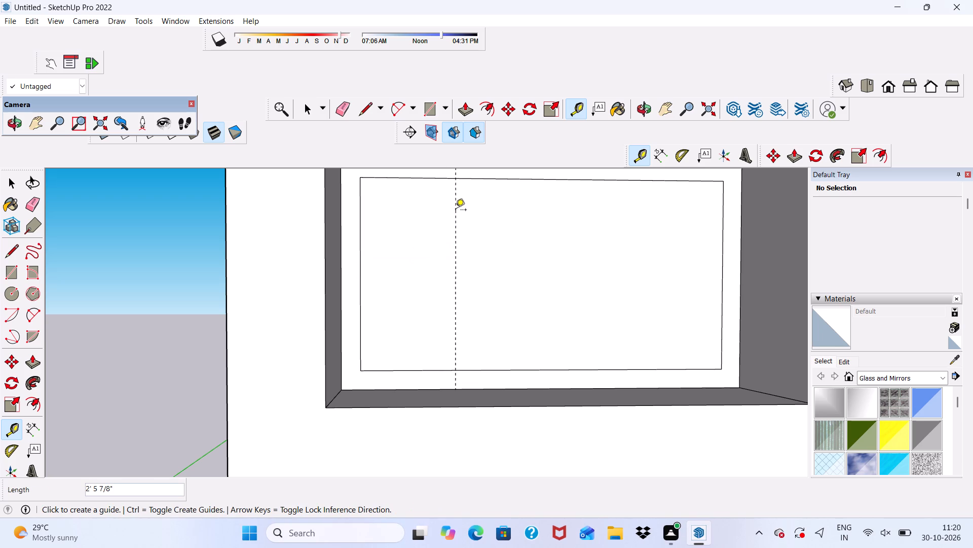
{"action": "left_click", "coordinate": [458, 220]}
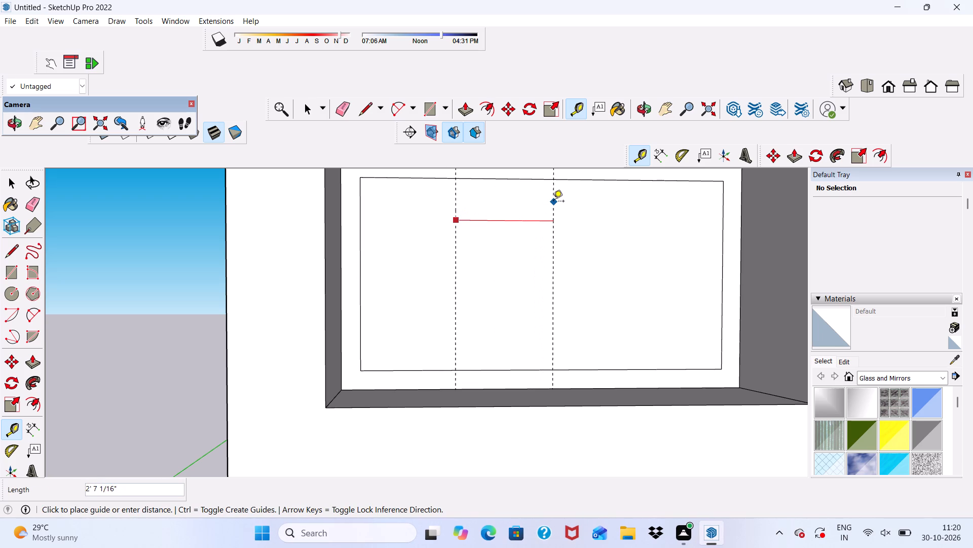
{"action": "left_click", "coordinate": [552, 201]}
{"action": "left_click", "coordinate": [553, 215]}
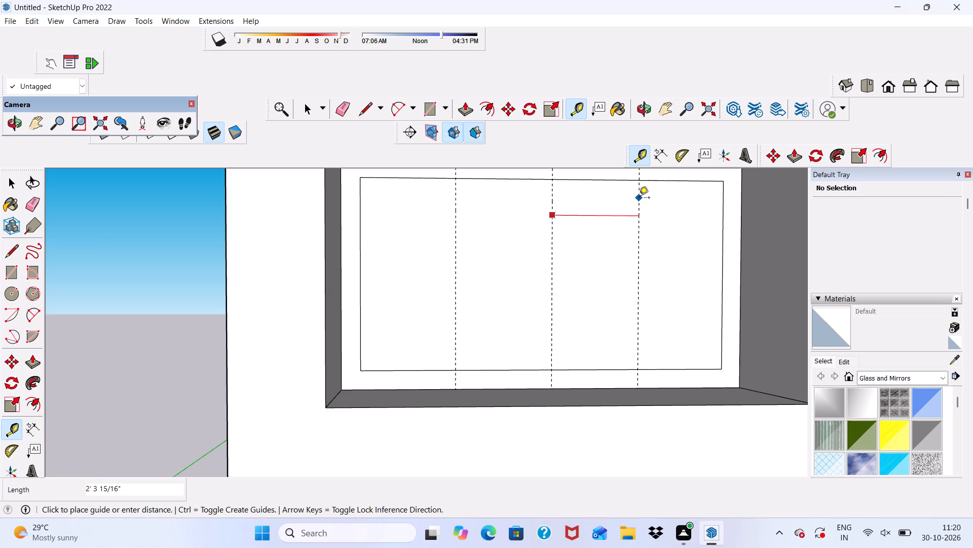
{"action": "left_click", "coordinate": [641, 196]}
{"action": "scroll", "coordinate": [542, 211], "scroll_direction": "down", "scroll_amount": 6}
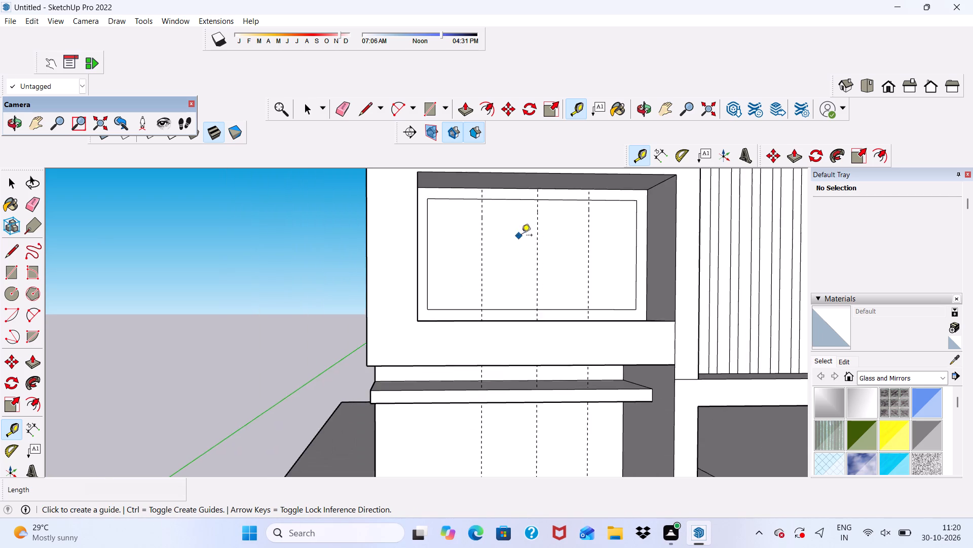
{"action": "scroll", "coordinate": [510, 221], "scroll_direction": "down", "scroll_amount": 4}
{"action": "key", "text": "space"}
Add a parallel guide 3" from the window's first vertical guide, on the side facing the middle block.
{"action": "middle_click_drag", "start_coordinate": [500, 273], "coordinate": [465, 315]}
{"action": "middle_click_drag", "start_coordinate": [477, 279], "coordinate": [510, 250]}
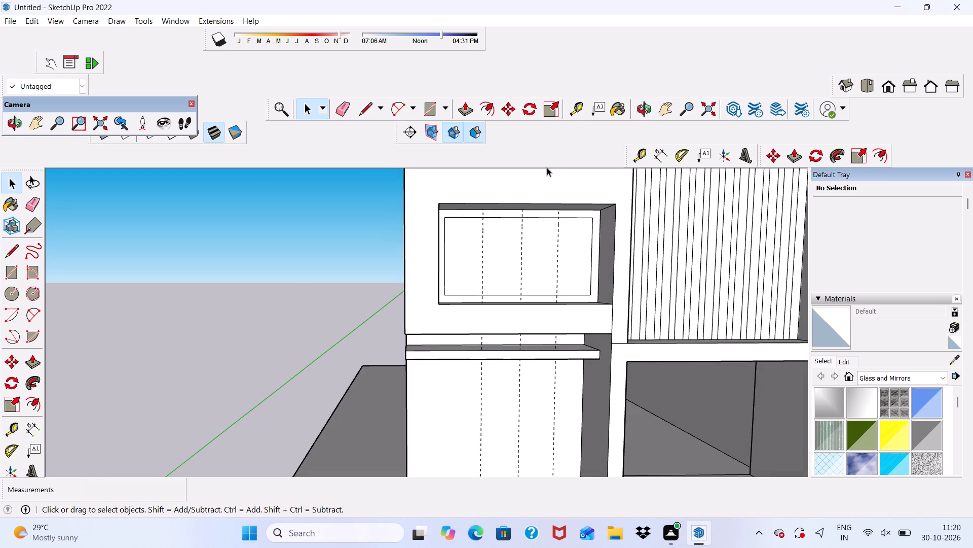
{"action": "scroll", "coordinate": [577, 122], "scroll_direction": "up", "scroll_amount": 1}
{"action": "left_click", "coordinate": [576, 101]}
{"action": "scroll", "coordinate": [505, 236], "scroll_direction": "up", "scroll_amount": 4}
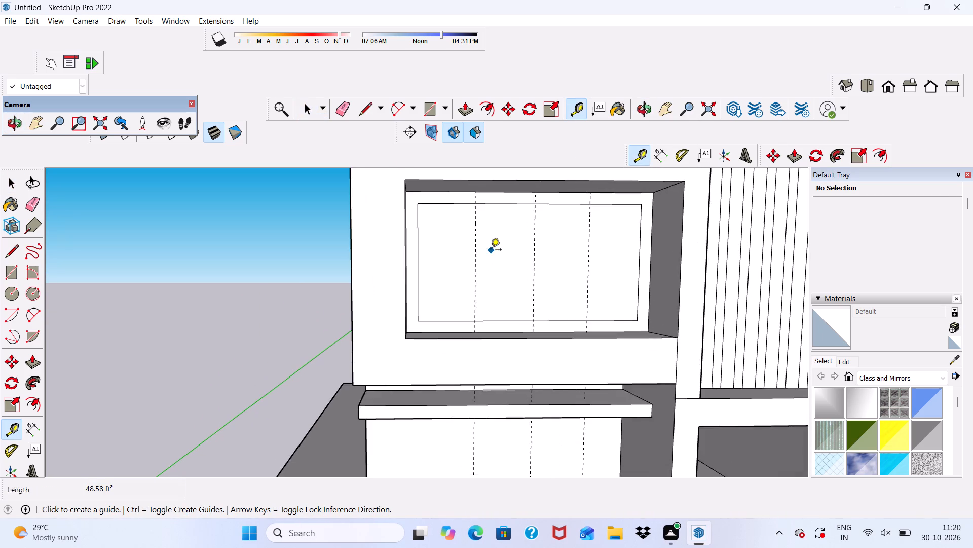
{"action": "scroll", "coordinate": [481, 250], "scroll_direction": "up", "scroll_amount": 6}
{"action": "left_click", "coordinate": [472, 250]}
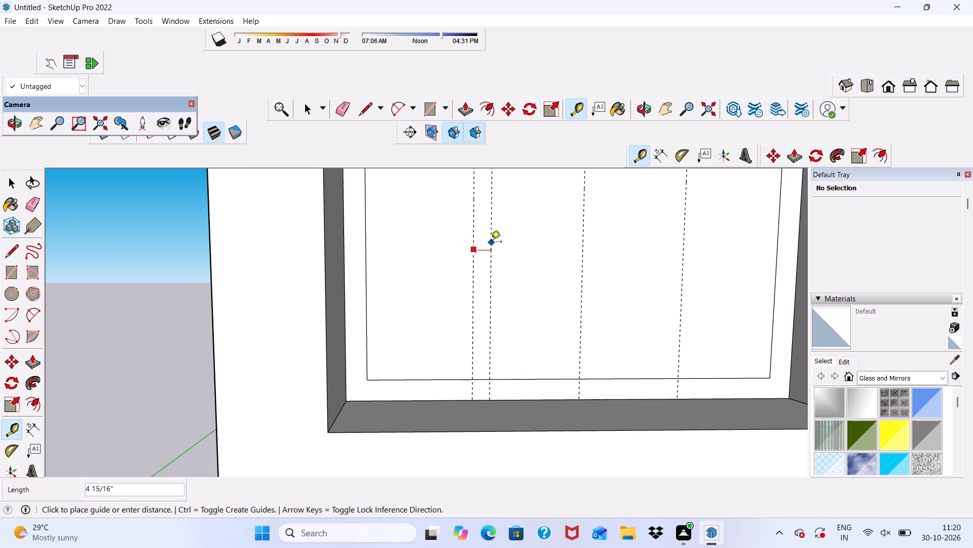
{"action": "key", "text": "3"}
{"action": "key", "text": "shift+quotedbl"}
{"action": "key", "text": "Return"}
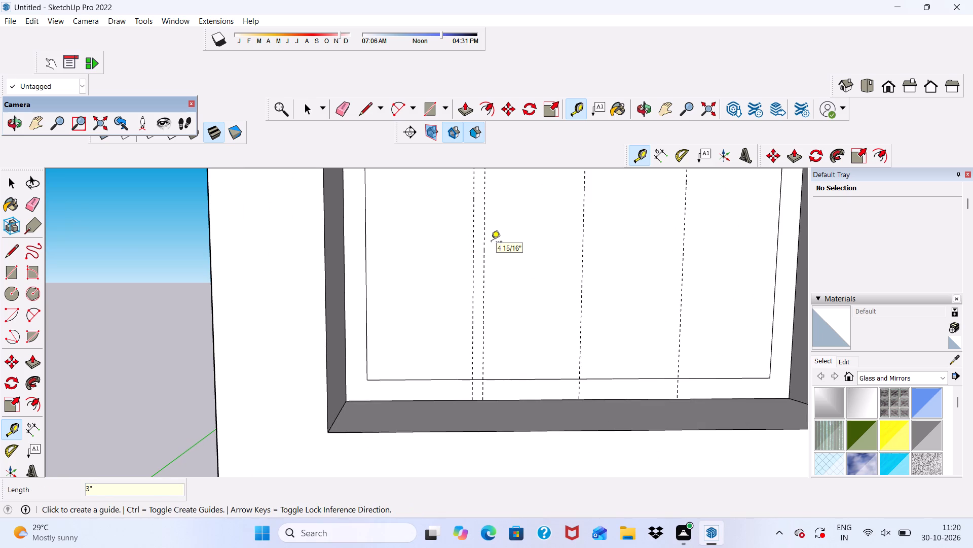
Add a parallel guide 3" from the window's central vertical guide, on the side facing the middle block.
{"action": "scroll", "coordinate": [567, 275], "scroll_direction": "up", "scroll_amount": 3}
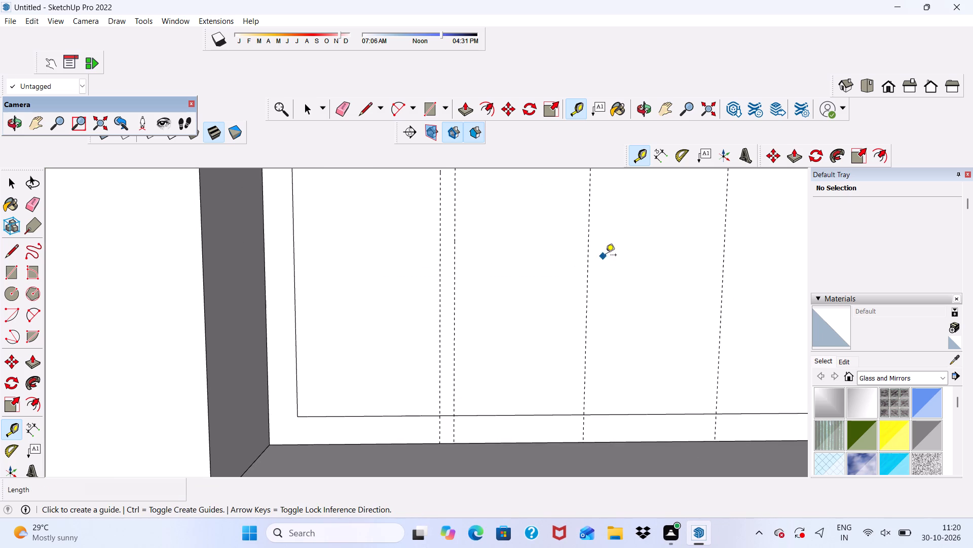
{"action": "left_click", "coordinate": [586, 261]}
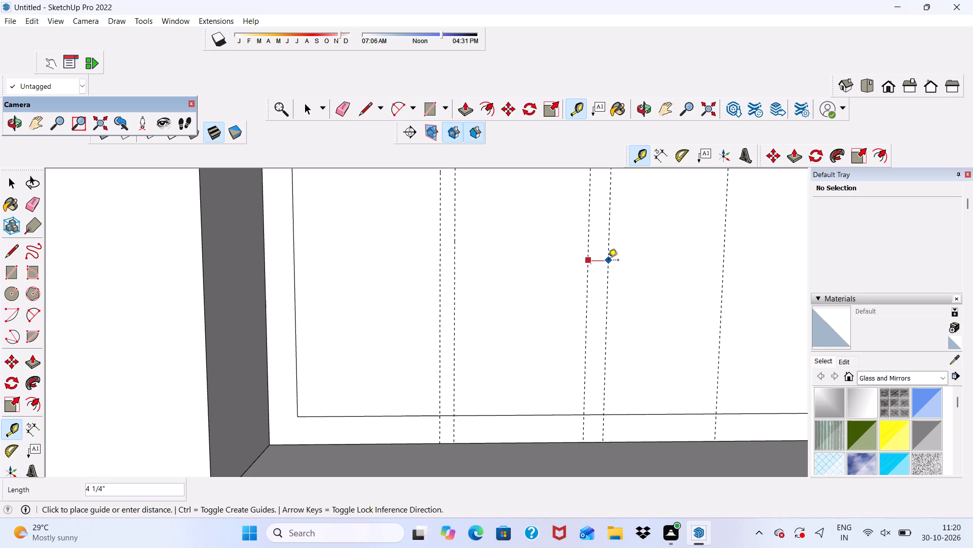
{"action": "key", "text": "3"}
{"action": "key", "text": "shift+quotedbl"}
{"action": "key", "text": "Return"}
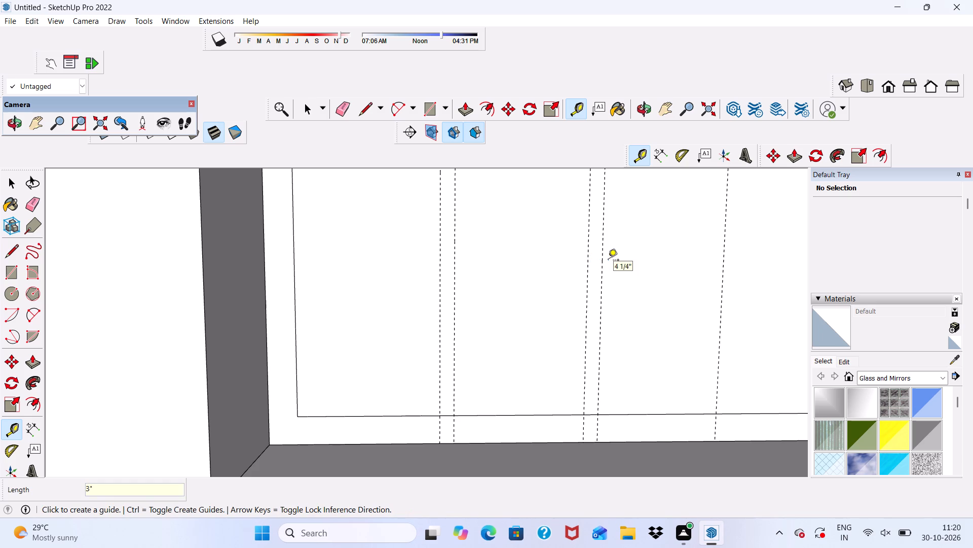
{"action": "scroll", "coordinate": [419, 282], "scroll_direction": "down", "scroll_amount": 6}
{"action": "scroll", "coordinate": [579, 263], "scroll_direction": "up", "scroll_amount": 7}
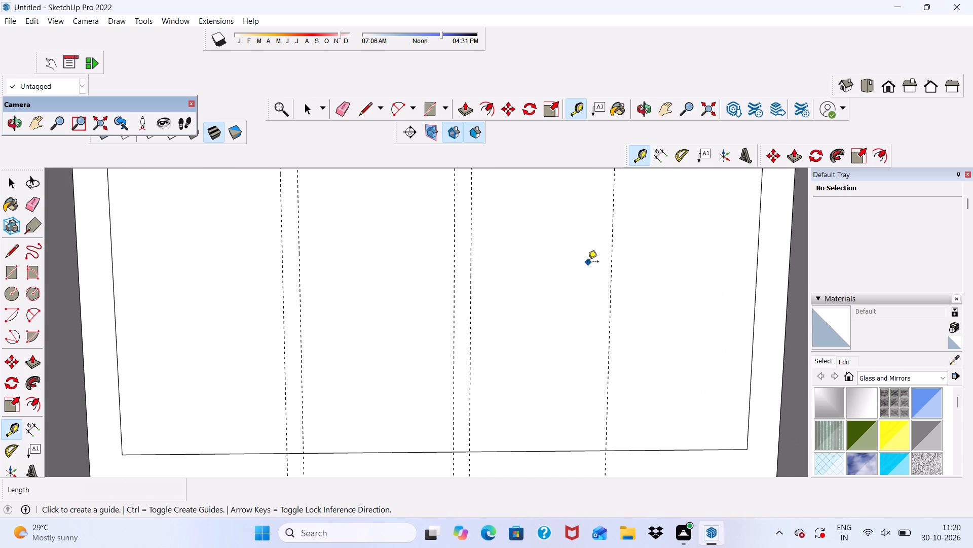
Add a parallel guide 3" from the window's third vertical guide, on the side facing the middle block.
{"action": "left_click", "coordinate": [610, 290]}
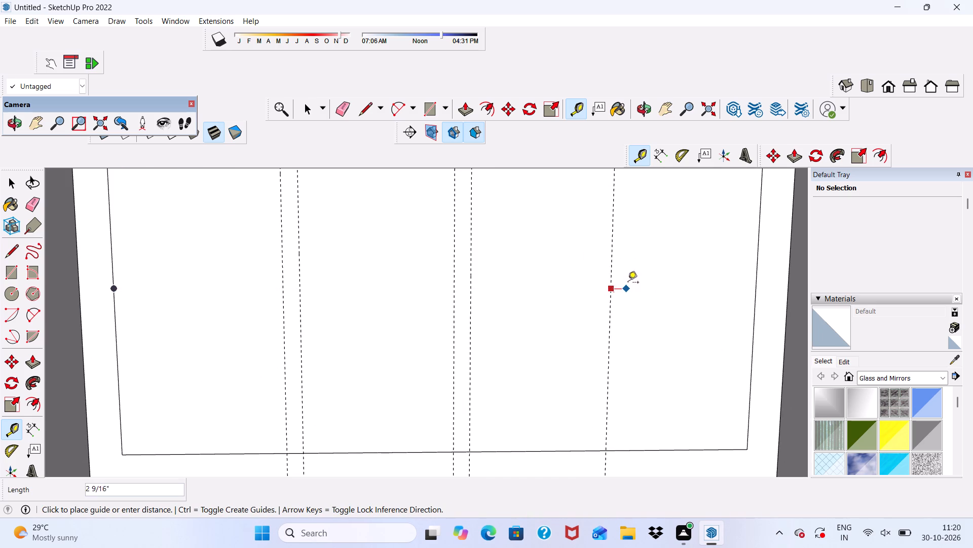
{"action": "scroll", "coordinate": [621, 262], "scroll_direction": "up", "scroll_amount": 1}
{"action": "key", "text": "space"}
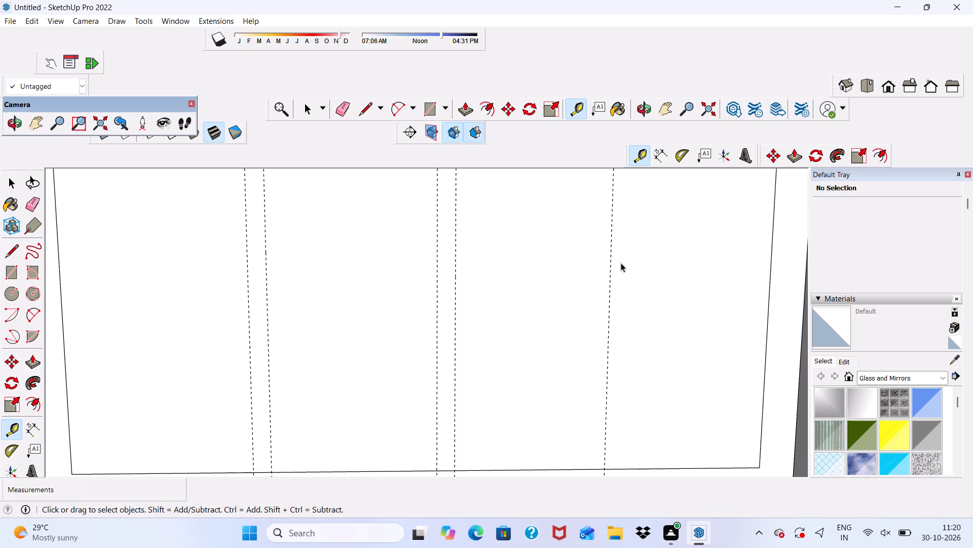
{"action": "left_click", "coordinate": [579, 105]}
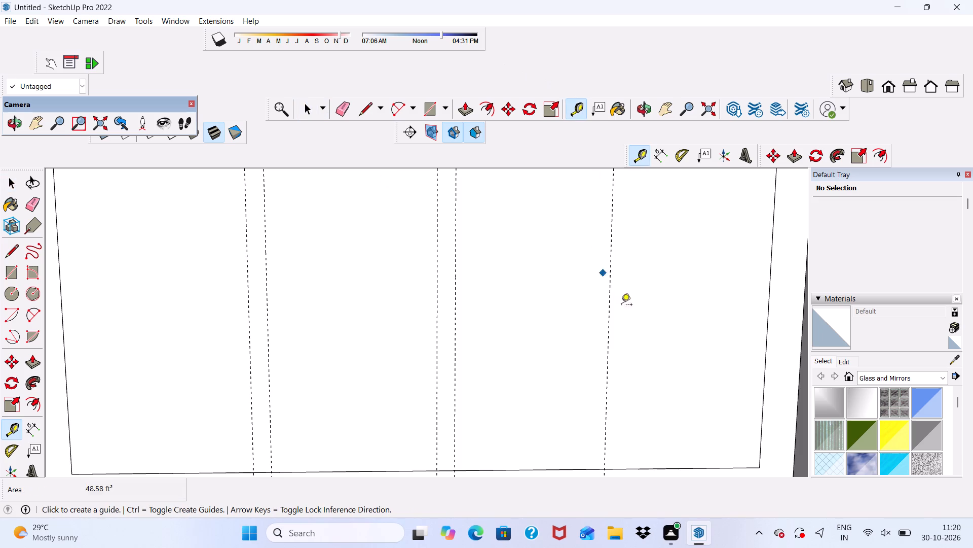
{"action": "scroll", "coordinate": [650, 323], "scroll_direction": "down", "scroll_amount": 4}
{"action": "scroll", "coordinate": [627, 322], "scroll_direction": "up", "scroll_amount": 6}
{"action": "left_click", "coordinate": [631, 307]}
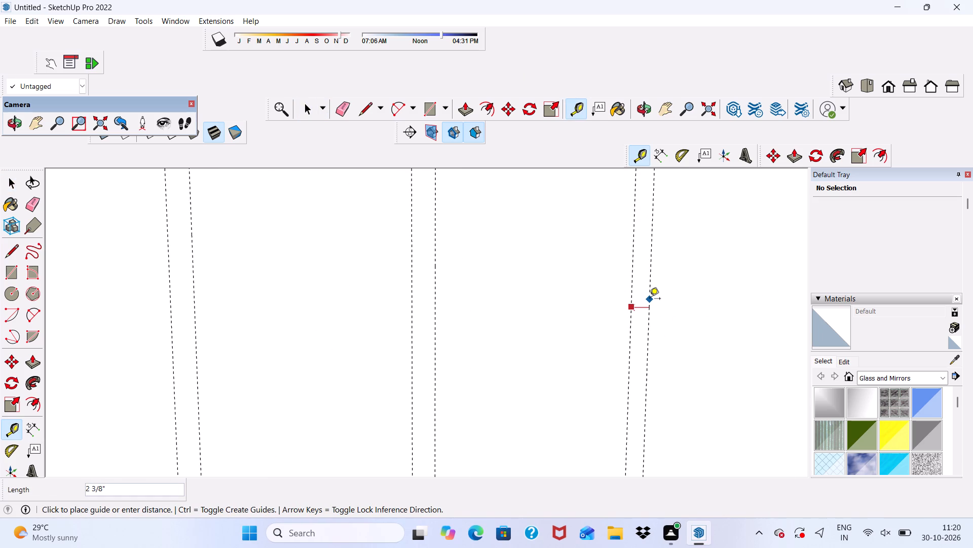
{"action": "key", "text": "3"}
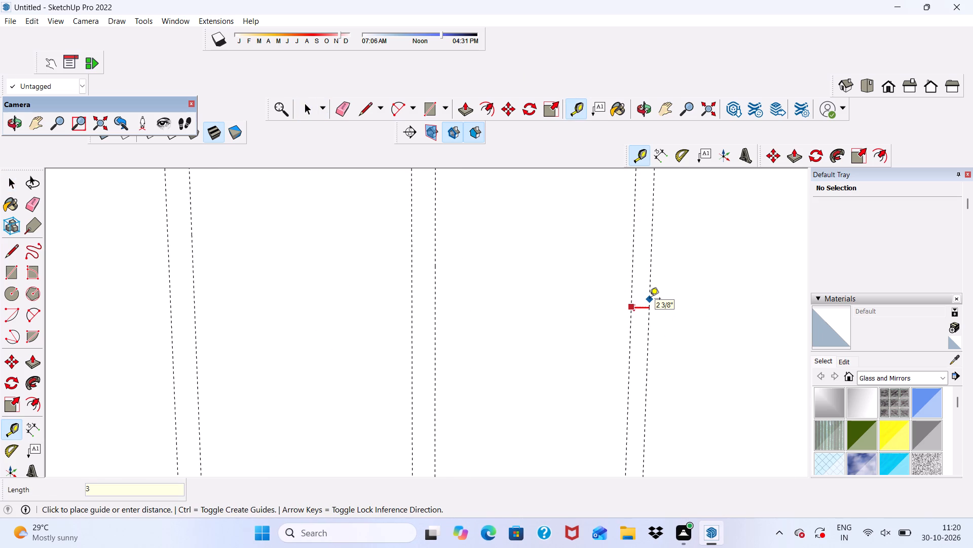
{"action": "key", "text": "shift+quotedbl"}
{"action": "key", "text": "Return"}
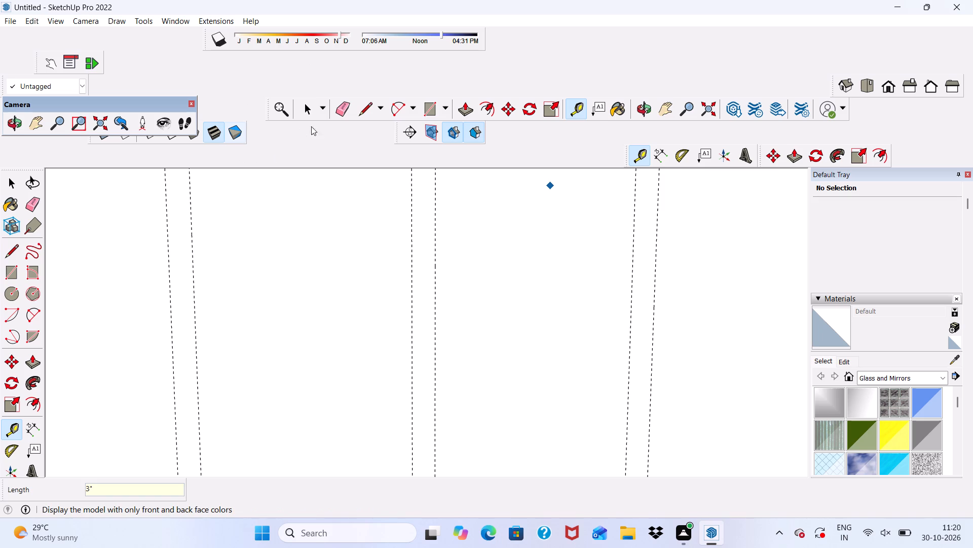
Draw a vertical line about 5' 6" long over the guide nearest the middle block, up to the inner panel's top edge.
{"action": "left_click", "coordinate": [362, 111]}
{"action": "scroll", "coordinate": [352, 135], "scroll_direction": "down", "scroll_amount": 4}
{"action": "scroll", "coordinate": [427, 212], "scroll_direction": "down", "scroll_amount": 11}
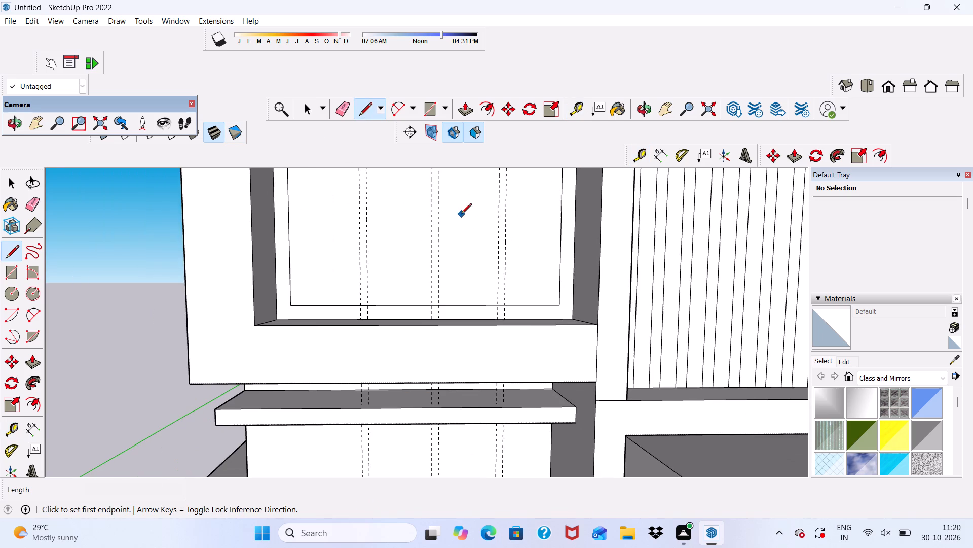
{"action": "scroll", "coordinate": [497, 206], "scroll_direction": "down", "scroll_amount": 7}
{"action": "scroll", "coordinate": [497, 257], "scroll_direction": "down", "scroll_amount": 5}
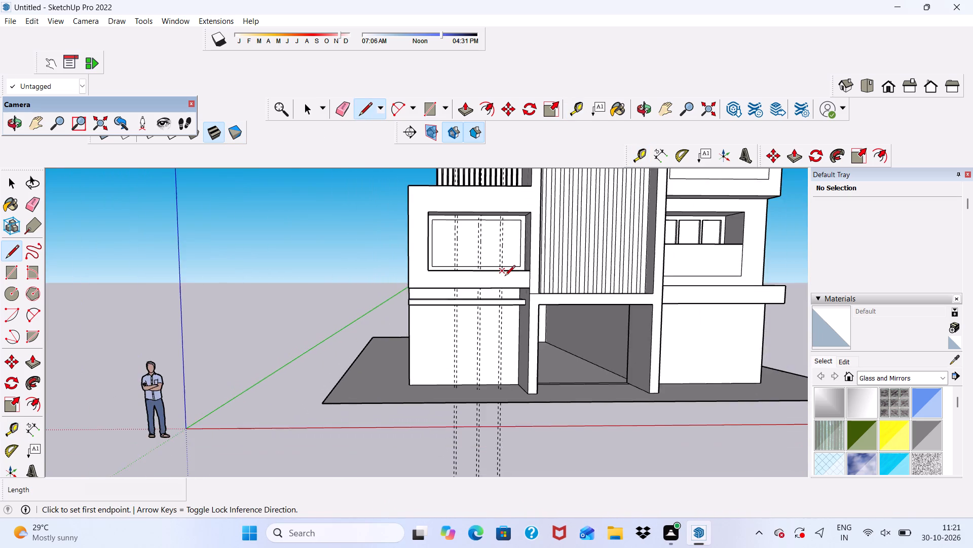
{"action": "scroll", "coordinate": [506, 277], "scroll_direction": "up", "scroll_amount": 16}
{"action": "middle_click_drag", "start_coordinate": [504, 245], "coordinate": [504, 272]}
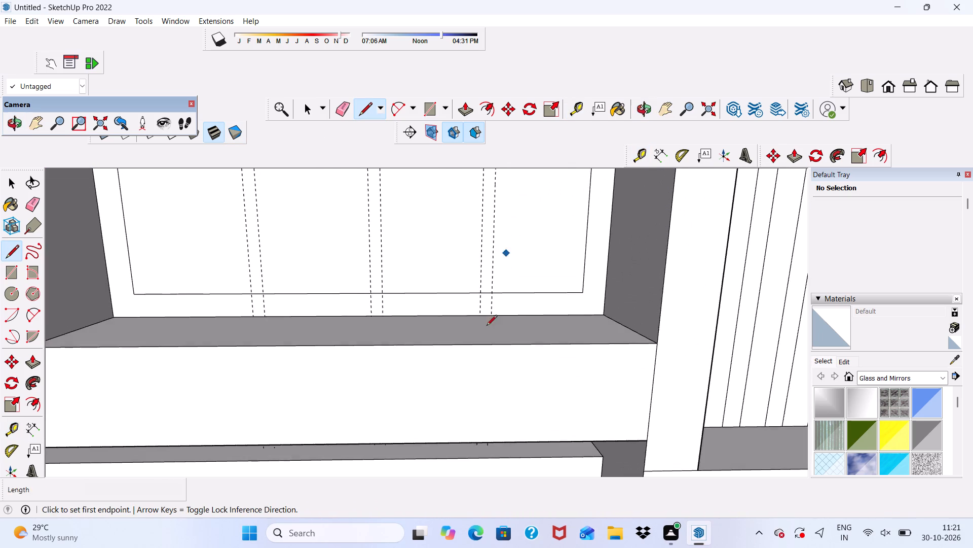
{"action": "scroll", "coordinate": [485, 334], "scroll_direction": "up", "scroll_amount": 9}
{"action": "left_click", "coordinate": [495, 302]}
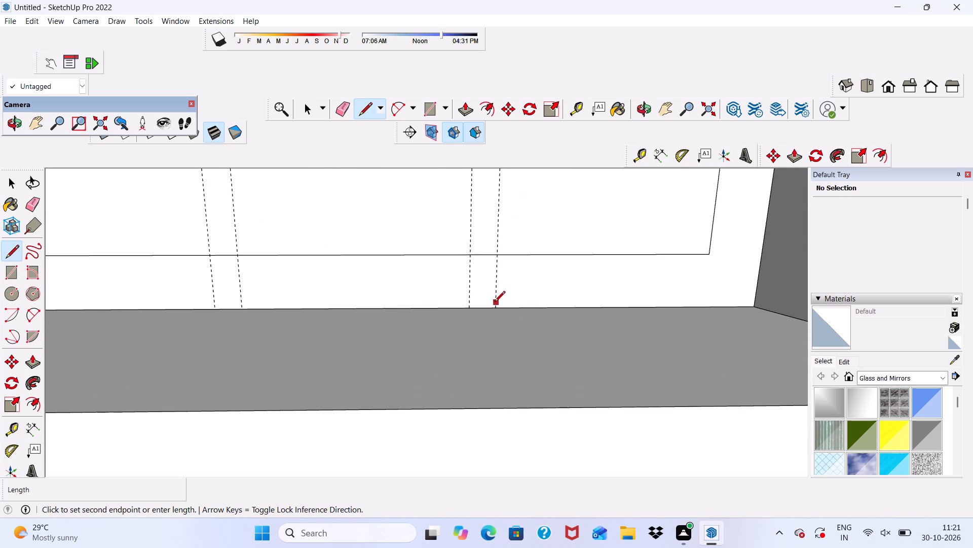
{"action": "scroll", "coordinate": [490, 249], "scroll_direction": "down", "scroll_amount": 20}
{"action": "scroll", "coordinate": [490, 249], "scroll_direction": "down", "scroll_amount": 5}
{"action": "scroll", "coordinate": [495, 194], "scroll_direction": "up", "scroll_amount": 3}
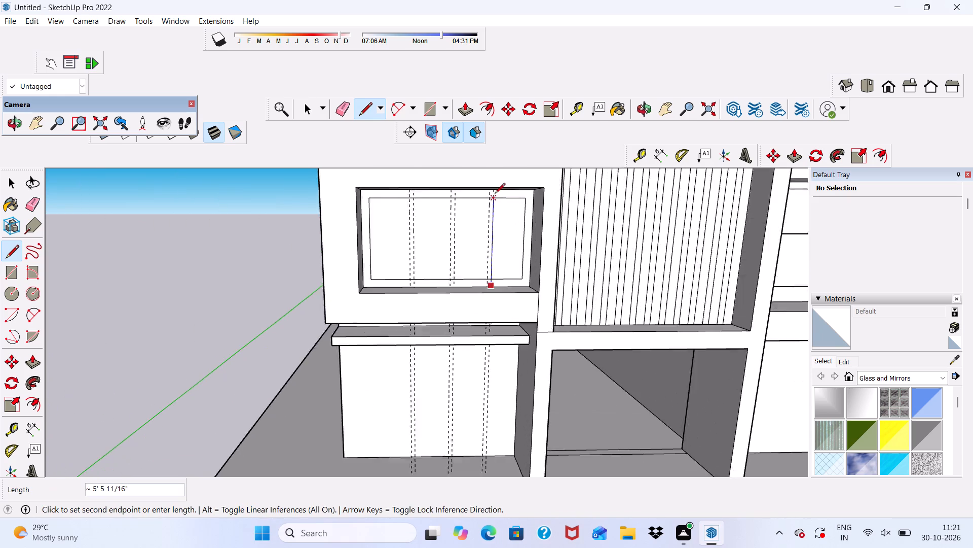
{"action": "scroll", "coordinate": [495, 194], "scroll_direction": "up", "scroll_amount": 13}
{"action": "left_click", "coordinate": [492, 198]}
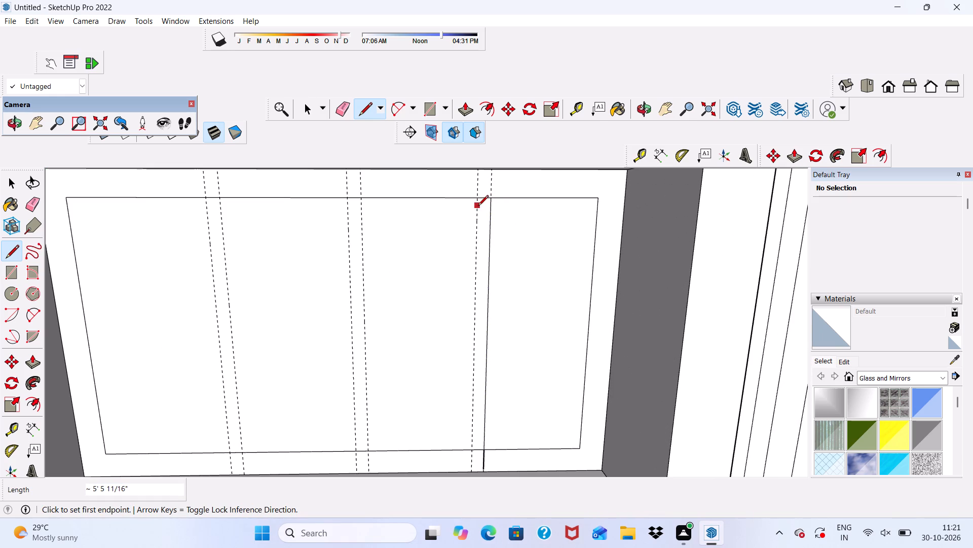
Draw the third mullion's other vertical edge along its guide, about 5' long between the inner panel's top and bottom edges.
{"action": "left_click", "coordinate": [476, 199]}
{"action": "scroll", "coordinate": [477, 234], "scroll_direction": "down", "scroll_amount": 4}
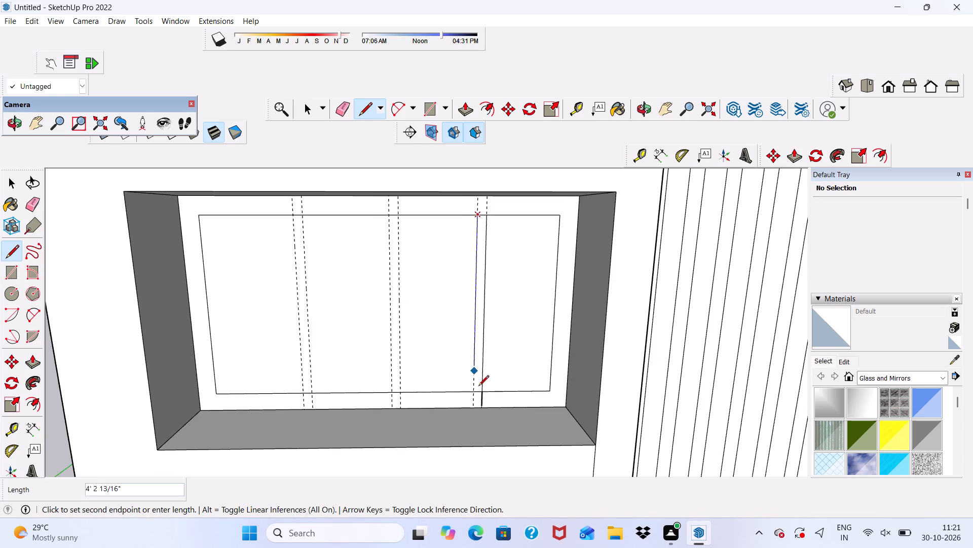
{"action": "scroll", "coordinate": [479, 395], "scroll_direction": "up", "scroll_amount": 12}
{"action": "left_click", "coordinate": [464, 387]}
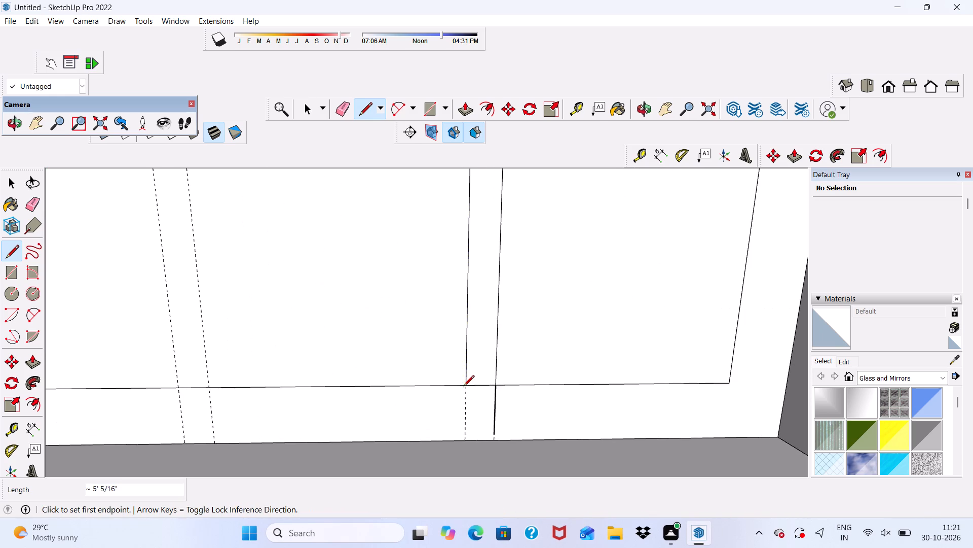
Draw the central mullion's two vertical edges along its guides, each about 5' long between the inner panel's top and bottom edges.
{"action": "scroll", "coordinate": [483, 365], "scroll_direction": "down", "scroll_amount": 10}
{"action": "scroll", "coordinate": [389, 373], "scroll_direction": "up", "scroll_amount": 11}
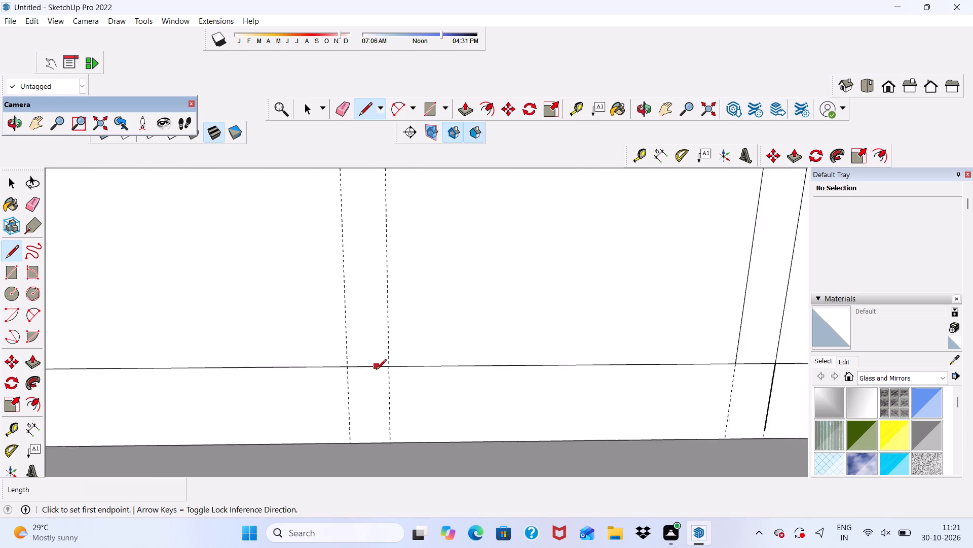
{"action": "scroll", "coordinate": [376, 370], "scroll_direction": "up", "scroll_amount": 3}
{"action": "left_click", "coordinate": [391, 366]}
{"action": "scroll", "coordinate": [394, 376], "scroll_direction": "down", "scroll_amount": 11}
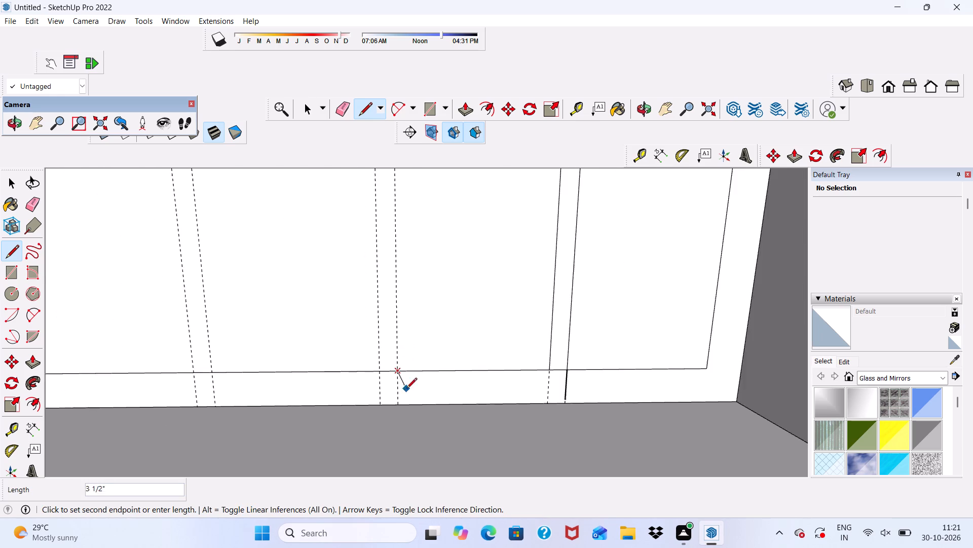
{"action": "scroll", "coordinate": [406, 389], "scroll_direction": "down", "scroll_amount": 10}
{"action": "scroll", "coordinate": [396, 199], "scroll_direction": "up", "scroll_amount": 3}
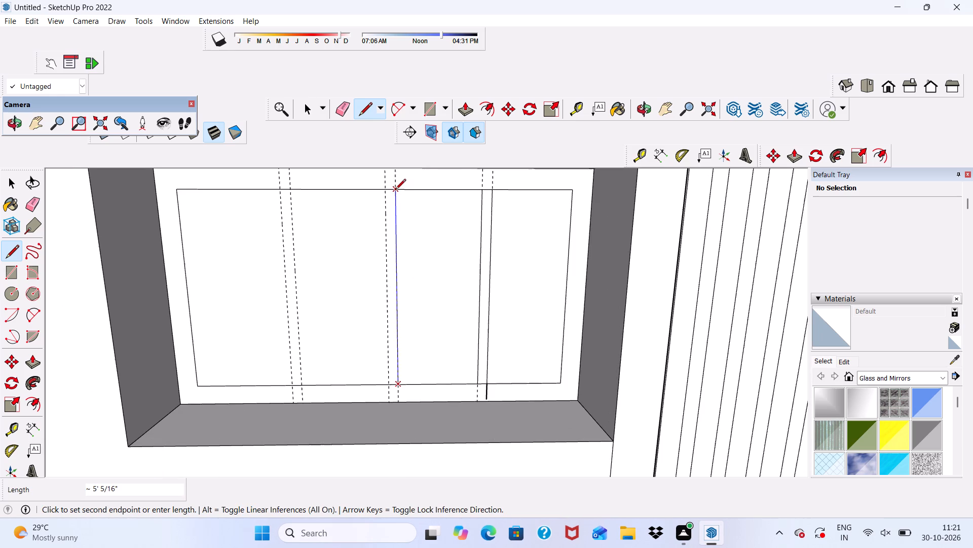
{"action": "left_click", "coordinate": [395, 190]}
{"action": "left_click", "coordinate": [384, 192]}
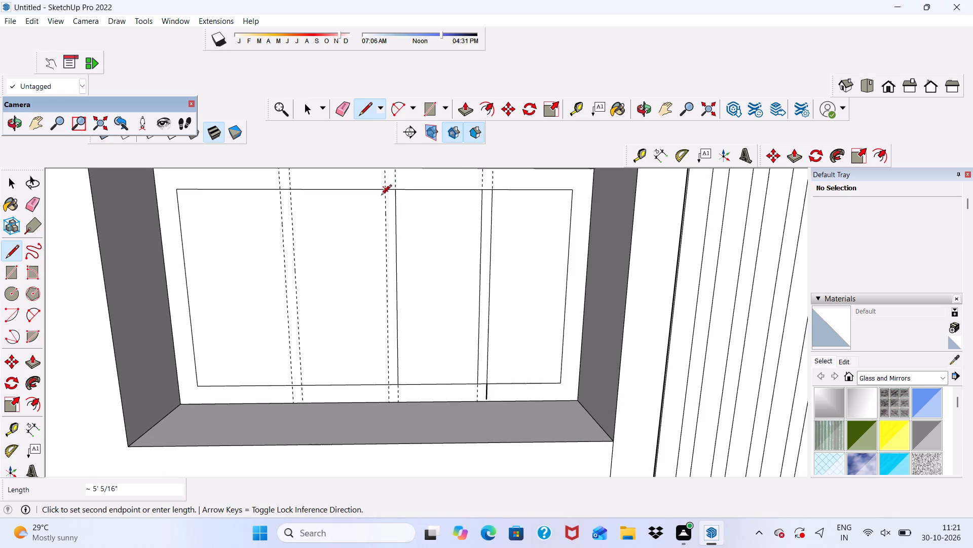
{"action": "scroll", "coordinate": [376, 250], "scroll_direction": "down", "scroll_amount": 2}
{"action": "scroll", "coordinate": [388, 393], "scroll_direction": "up", "scroll_amount": 10}
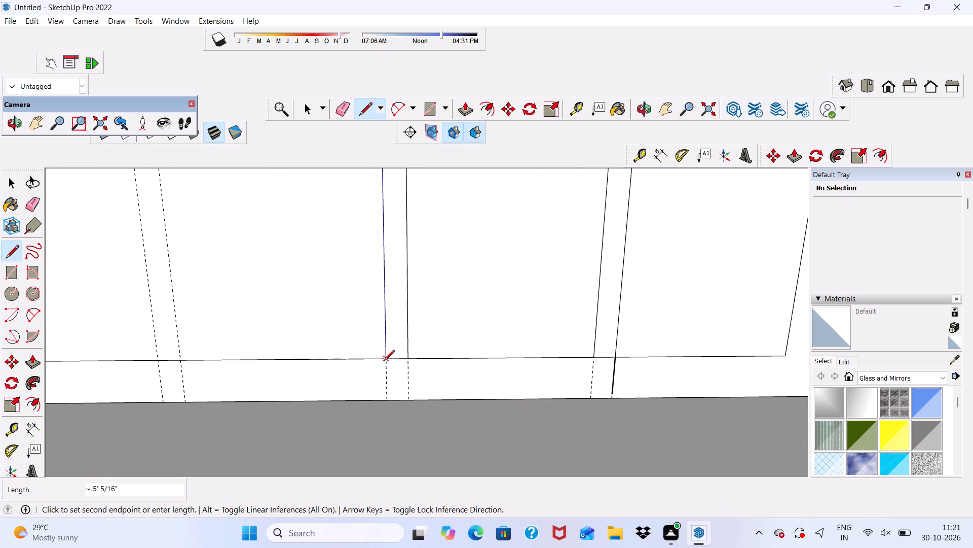
{"action": "left_click", "coordinate": [384, 361]}
Draw the outermost mullion's two vertical edges along its guides, each about 5' long between the inner panel's top and bottom edges.
{"action": "scroll", "coordinate": [402, 346], "scroll_direction": "down", "scroll_amount": 6}
{"action": "scroll", "coordinate": [287, 342], "scroll_direction": "up", "scroll_amount": 6}
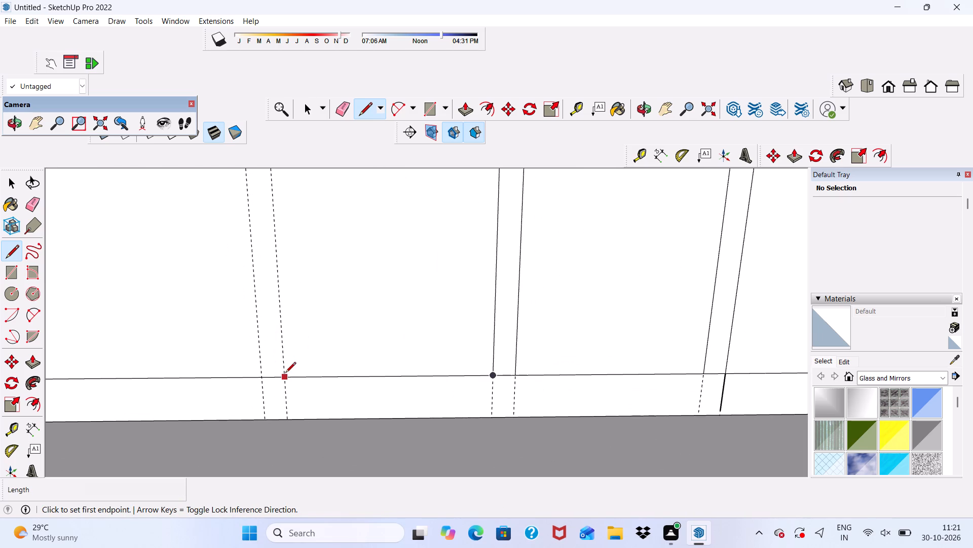
{"action": "left_click", "coordinate": [285, 376]}
{"action": "scroll", "coordinate": [291, 298], "scroll_direction": "down", "scroll_amount": 6}
{"action": "scroll", "coordinate": [300, 338], "scroll_direction": "down", "scroll_amount": 6}
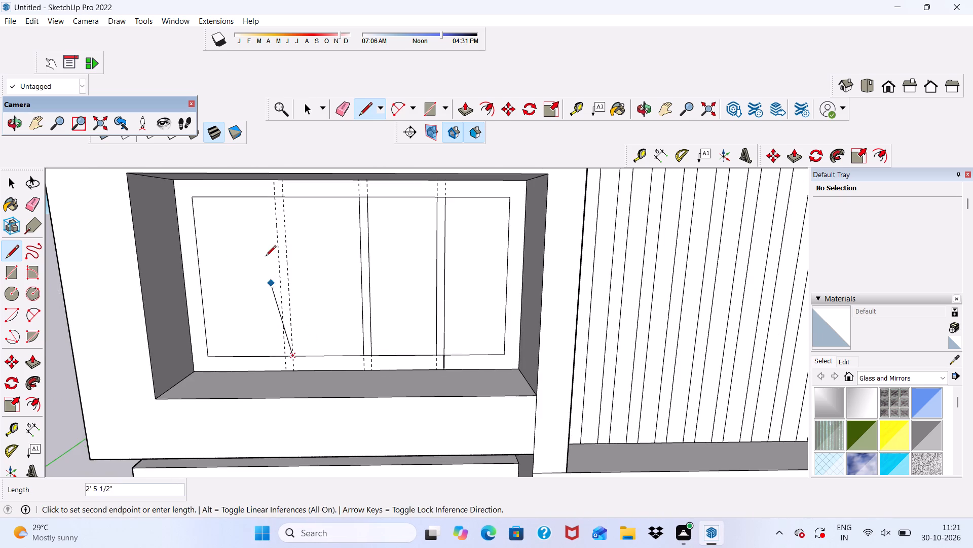
{"action": "scroll", "coordinate": [262, 238], "scroll_direction": "down", "scroll_amount": 5}
{"action": "scroll", "coordinate": [270, 214], "scroll_direction": "up", "scroll_amount": 14}
{"action": "left_click", "coordinate": [283, 209]}
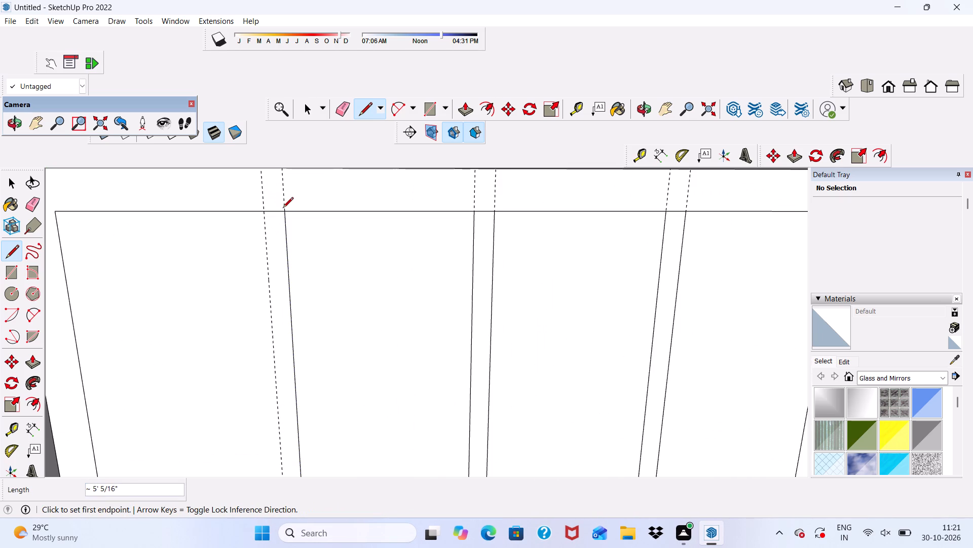
{"action": "left_click", "coordinate": [262, 211]}
{"action": "scroll", "coordinate": [259, 232], "scroll_direction": "down", "scroll_amount": 4}
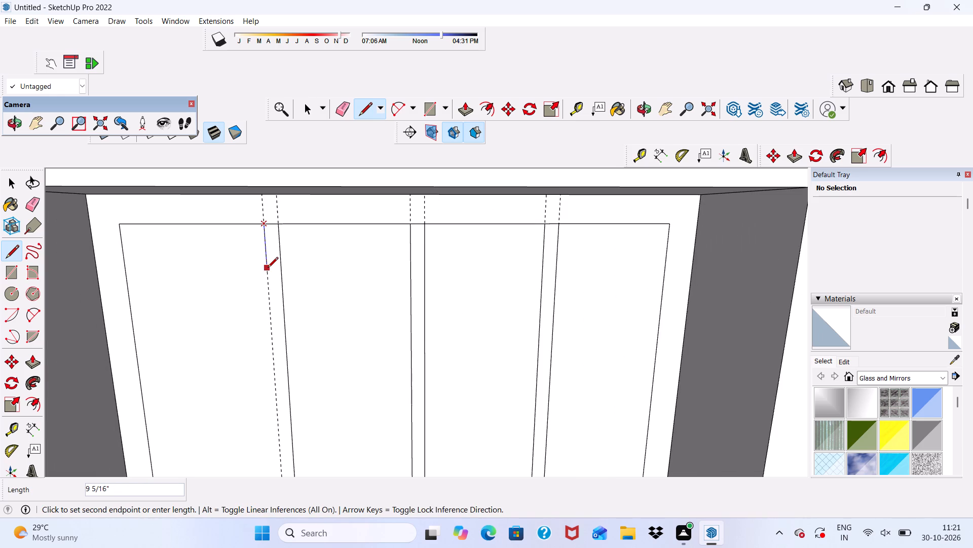
{"action": "scroll", "coordinate": [268, 268], "scroll_direction": "up", "scroll_amount": 1}
{"action": "scroll", "coordinate": [268, 270], "scroll_direction": "down", "scroll_amount": 2}
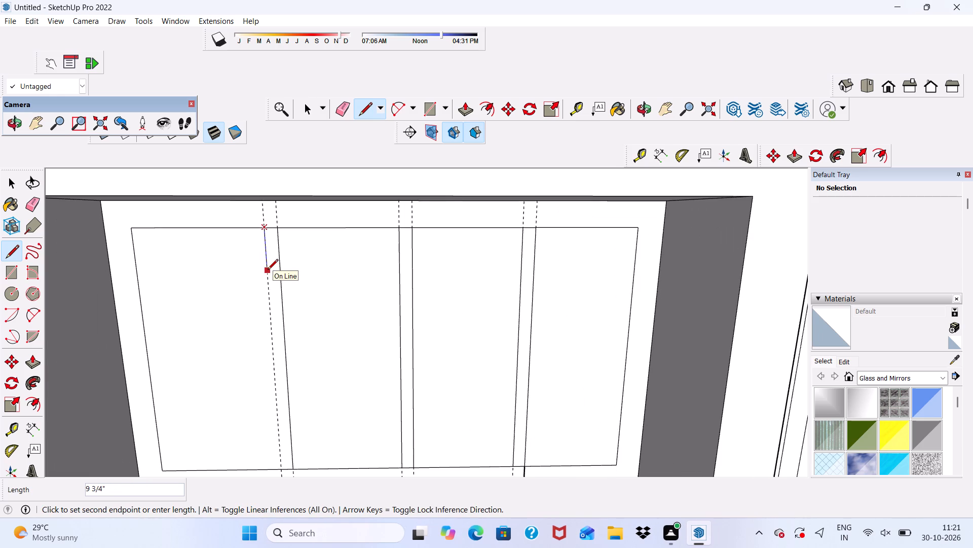
{"action": "scroll", "coordinate": [267, 272], "scroll_direction": "down", "scroll_amount": 6}
{"action": "scroll", "coordinate": [270, 371], "scroll_direction": "up", "scroll_amount": 11}
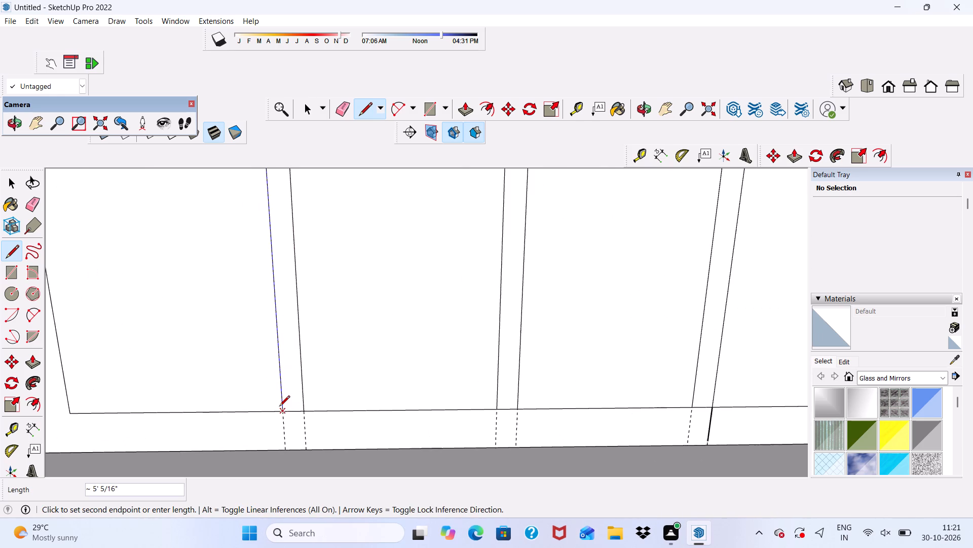
{"action": "left_click", "coordinate": [279, 411]}
Erase the line stub and its guide below the inner panel at the mullion nearest the middle block.
{"action": "scroll", "coordinate": [295, 354], "scroll_direction": "down", "scroll_amount": 5}
{"action": "scroll", "coordinate": [340, 339], "scroll_direction": "down", "scroll_amount": 7}
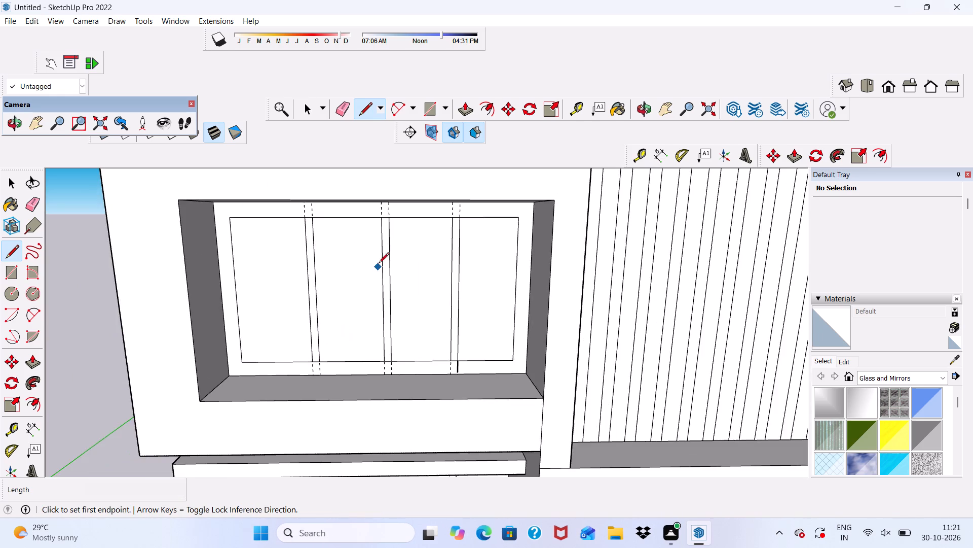
{"action": "scroll", "coordinate": [369, 250], "scroll_direction": "down", "scroll_amount": 6}
{"action": "scroll", "coordinate": [383, 336], "scroll_direction": "up", "scroll_amount": 2}
{"action": "middle_click_drag", "start_coordinate": [383, 336], "coordinate": [209, 373]}
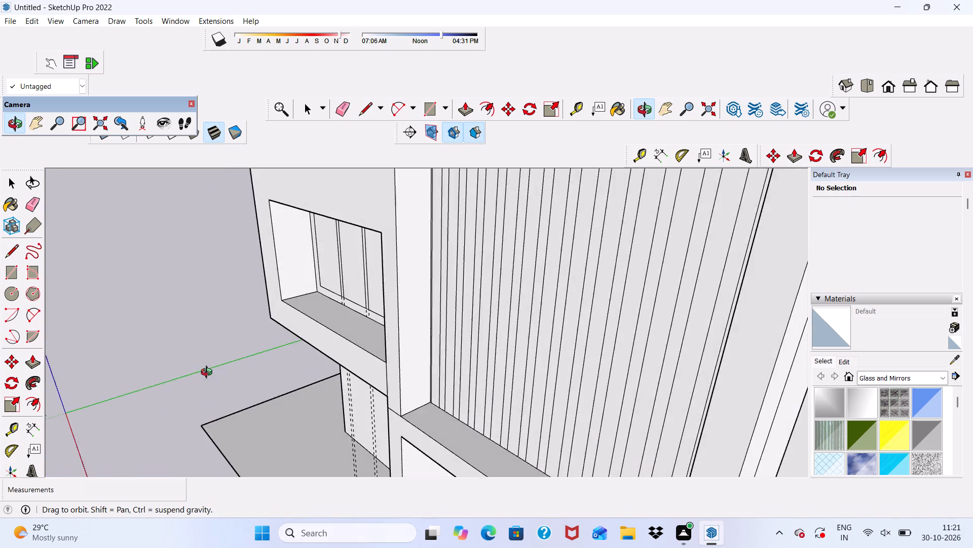
{"action": "middle_click_drag", "start_coordinate": [209, 373], "coordinate": [463, 265]}
{"action": "middle_click_drag", "start_coordinate": [484, 345], "coordinate": [317, 267]}
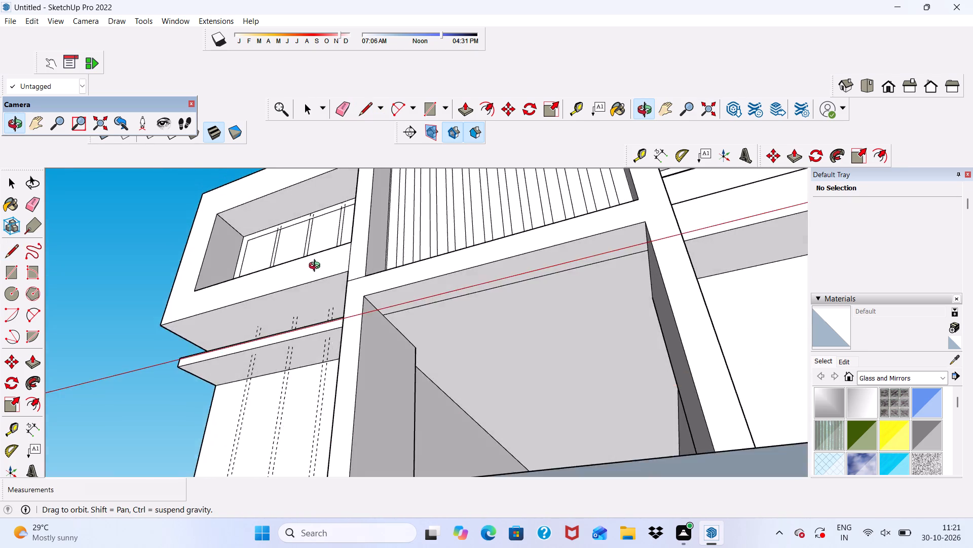
{"action": "middle_click_drag", "start_coordinate": [317, 267], "coordinate": [387, 364]}
{"action": "key", "text": "space"}
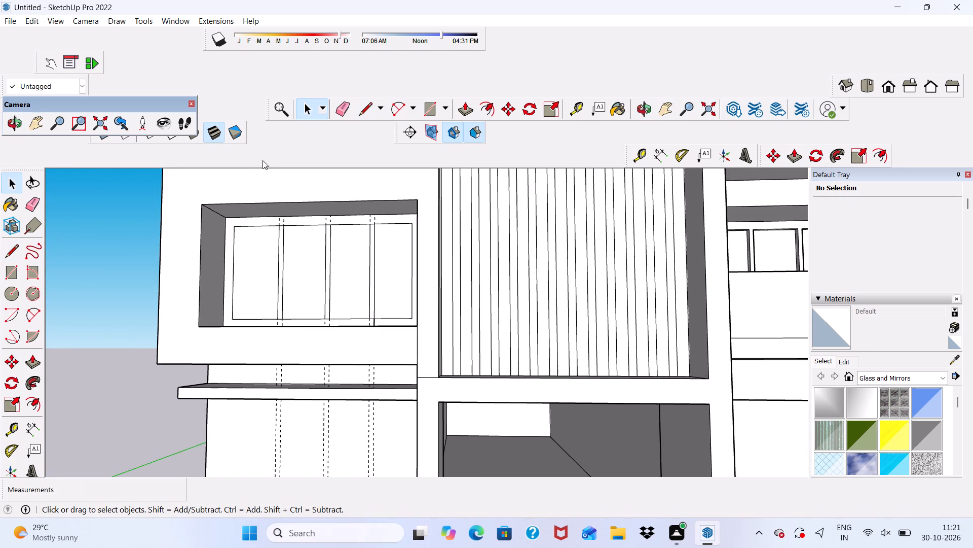
{"action": "left_click", "coordinate": [340, 101]}
{"action": "scroll", "coordinate": [388, 261], "scroll_direction": "up", "scroll_amount": 8}
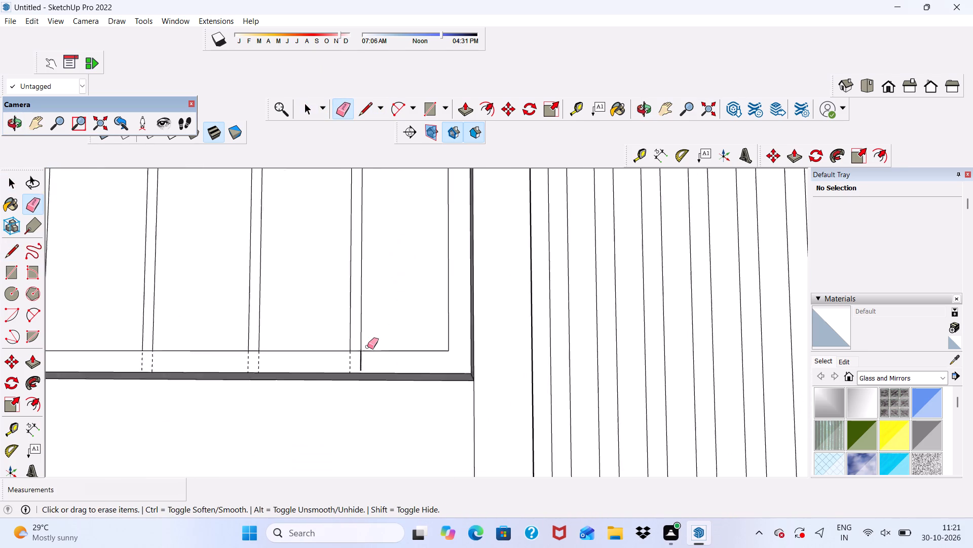
{"action": "scroll", "coordinate": [367, 347], "scroll_direction": "up", "scroll_amount": 7}
{"action": "left_click_drag", "start_coordinate": [355, 362], "coordinate": [371, 360]}
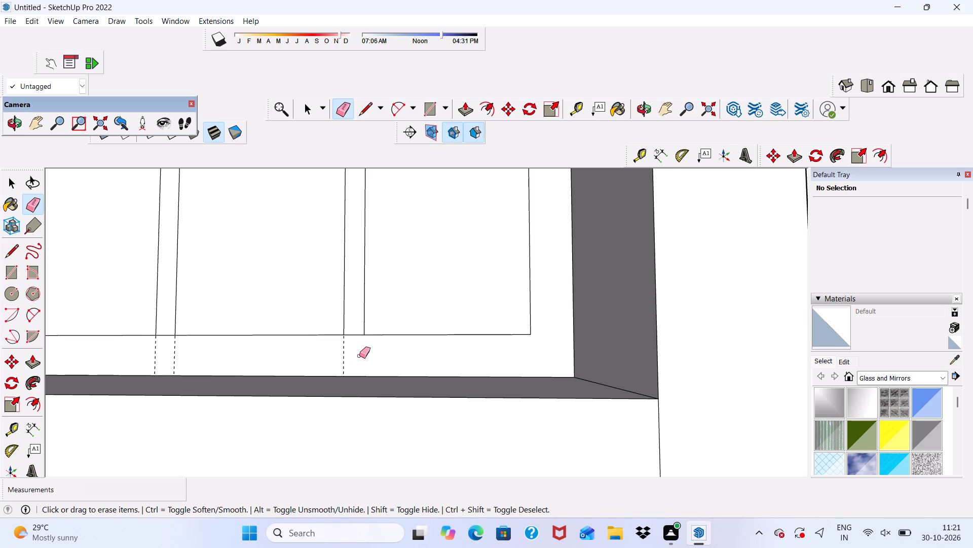
Erase the remaining five vertical guides running through the window's mullions.
{"action": "left_click_drag", "start_coordinate": [359, 356], "coordinate": [330, 361]}
{"action": "scroll", "coordinate": [263, 363], "scroll_direction": "up", "scroll_amount": 2}
{"action": "left_click_drag", "start_coordinate": [172, 354], "coordinate": [134, 353]}
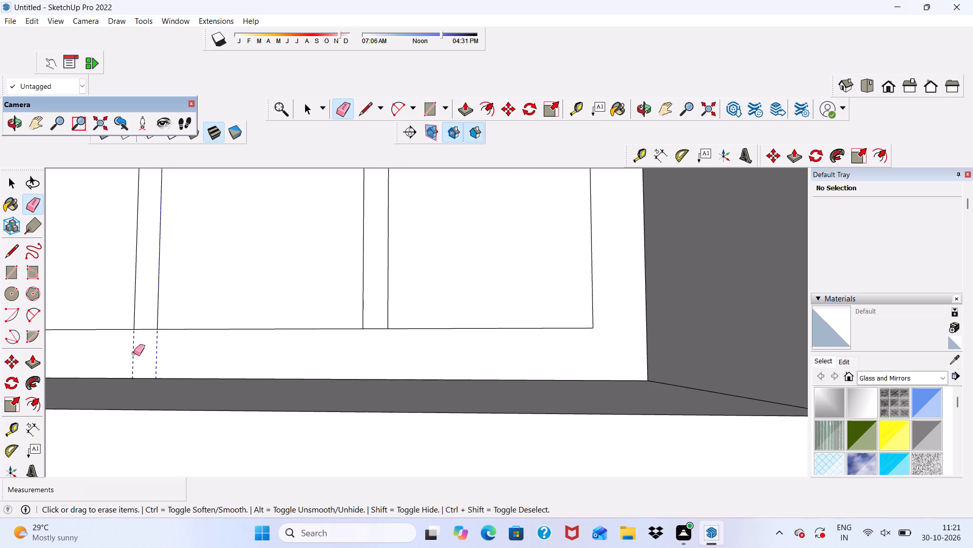
{"action": "left_click_drag", "start_coordinate": [134, 353], "coordinate": [129, 353]}
{"action": "scroll", "coordinate": [128, 353], "scroll_direction": "down", "scroll_amount": 5}
{"action": "scroll", "coordinate": [230, 336], "scroll_direction": "down", "scroll_amount": 12}
{"action": "scroll", "coordinate": [111, 303], "scroll_direction": "up", "scroll_amount": 3}
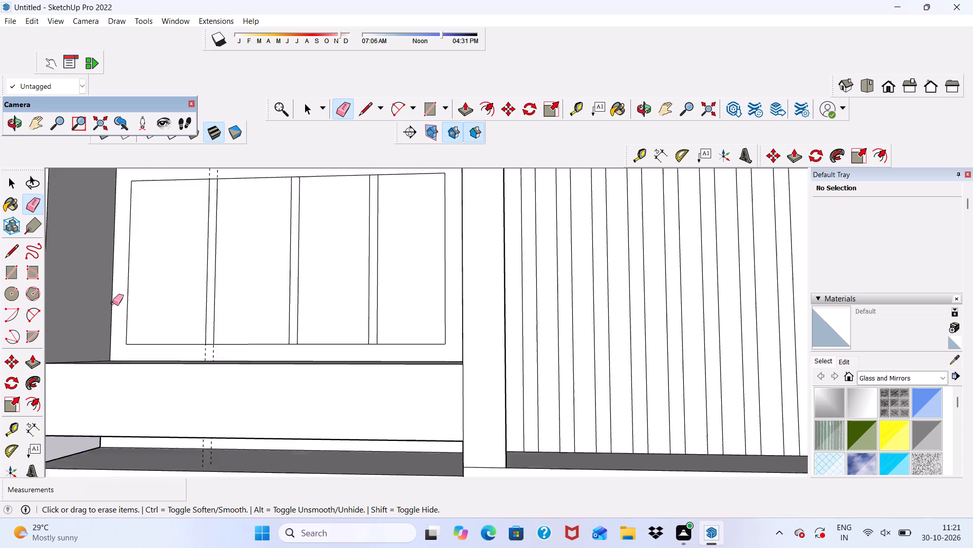
{"action": "scroll", "coordinate": [113, 303], "scroll_direction": "up", "scroll_amount": 15}
{"action": "left_click_drag", "start_coordinate": [233, 348], "coordinate": [271, 345]}
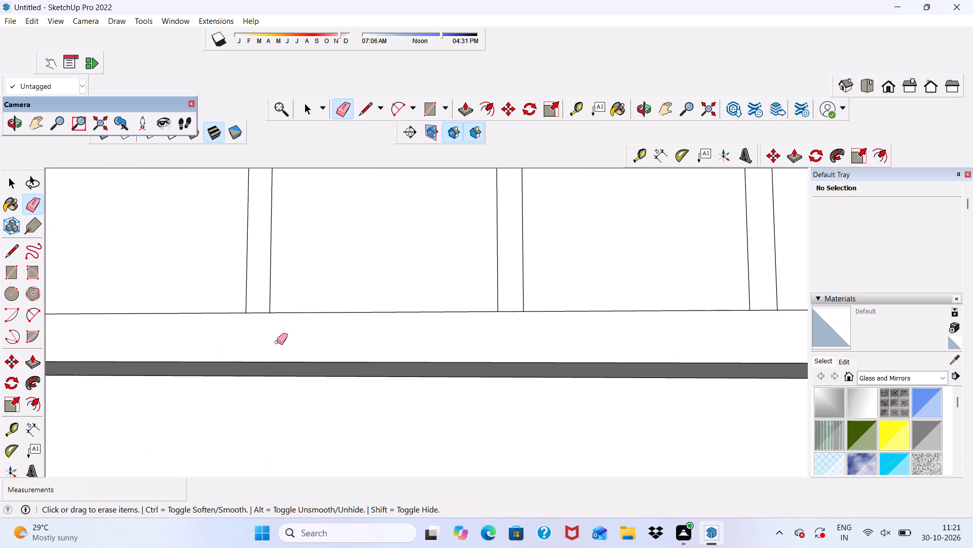
Erase the short edge segments closing the bottom ends of the window's three mullions.
{"action": "left_click_drag", "start_coordinate": [259, 305], "coordinate": [259, 316]}
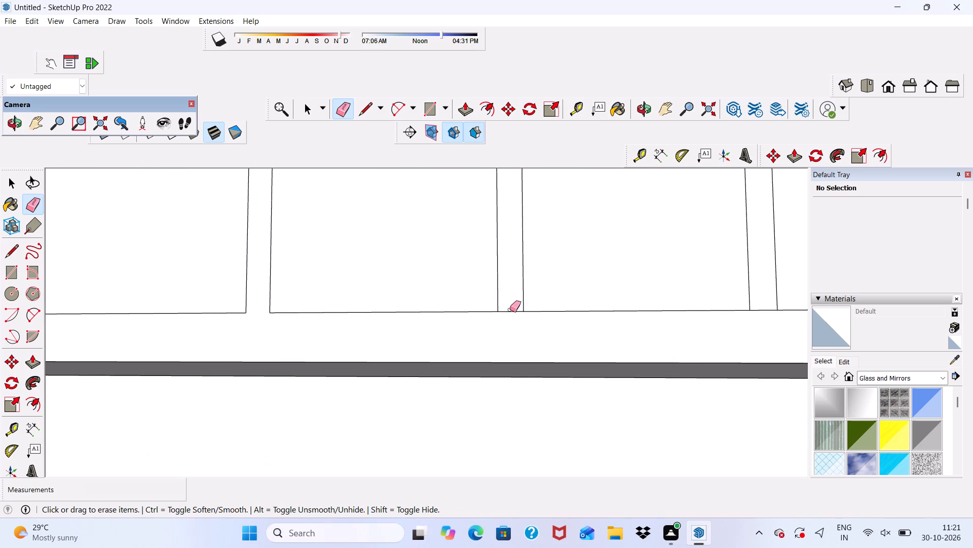
{"action": "left_click", "coordinate": [510, 310]}
{"action": "scroll", "coordinate": [622, 287], "scroll_direction": "down", "scroll_amount": 6}
{"action": "scroll", "coordinate": [686, 308], "scroll_direction": "up", "scroll_amount": 7}
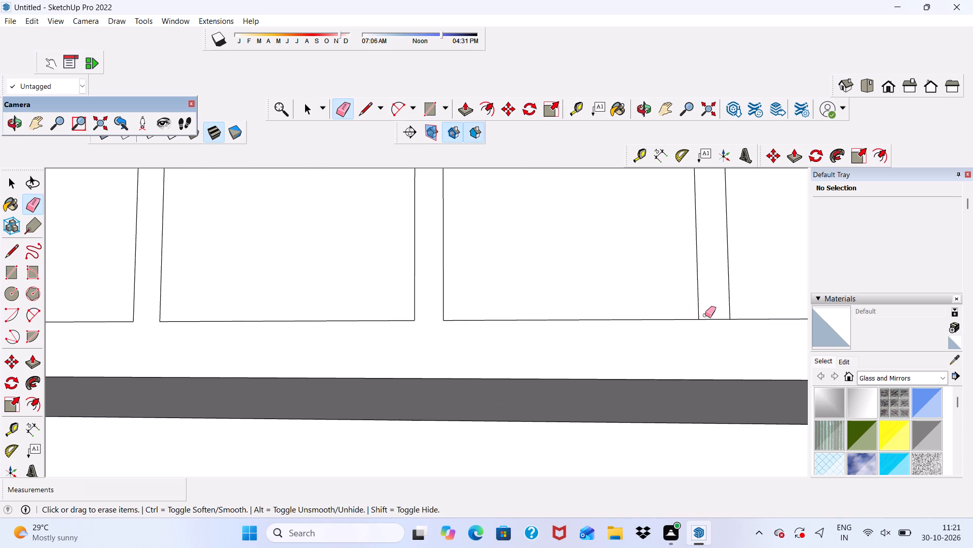
{"action": "left_click_drag", "start_coordinate": [705, 315], "coordinate": [709, 334]}
{"action": "scroll", "coordinate": [422, 439], "scroll_direction": "down", "scroll_amount": 6}
{"action": "scroll", "coordinate": [405, 398], "scroll_direction": "down", "scroll_amount": 13}
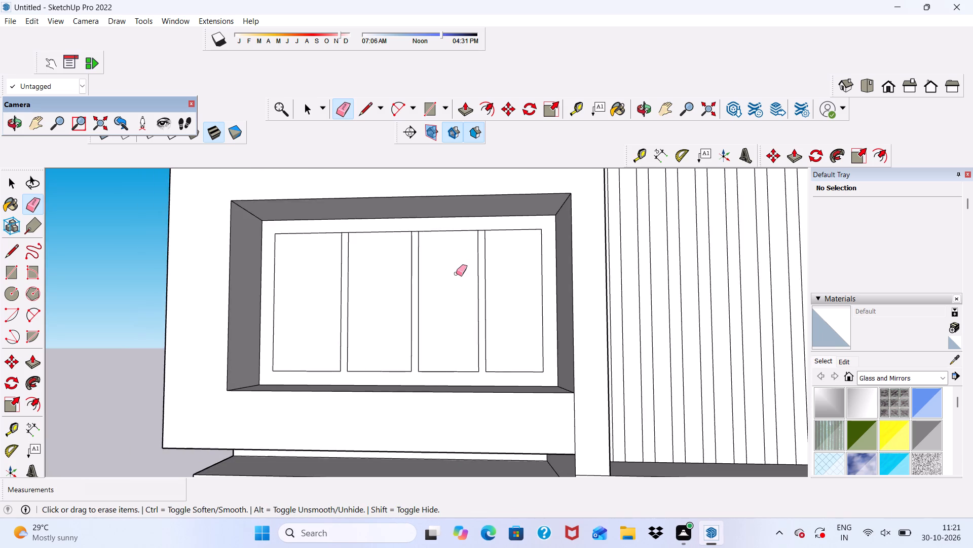
Erase the short edge segments closing the top ends of the three mullions so they merge with the surrounding frame.
{"action": "scroll", "coordinate": [457, 269], "scroll_direction": "up", "scroll_amount": 6}
{"action": "scroll", "coordinate": [490, 203], "scroll_direction": "up", "scroll_amount": 5}
{"action": "left_click_drag", "start_coordinate": [497, 194], "coordinate": [497, 199]}
{"action": "scroll", "coordinate": [355, 198], "scroll_direction": "up", "scroll_amount": 2}
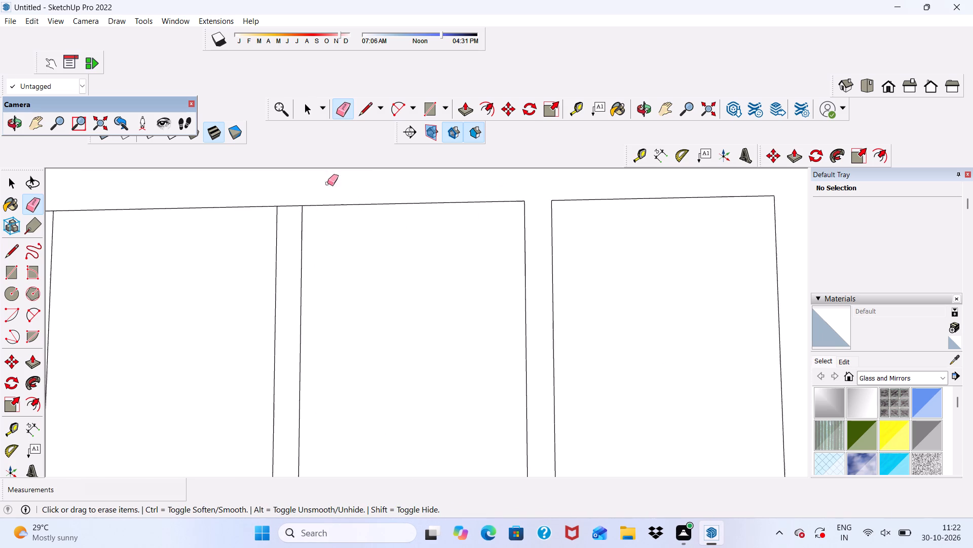
{"action": "scroll", "coordinate": [327, 183], "scroll_direction": "up", "scroll_amount": 1}
{"action": "scroll", "coordinate": [287, 210], "scroll_direction": "up", "scroll_amount": 2}
{"action": "left_click", "coordinate": [290, 208]}
{"action": "scroll", "coordinate": [290, 208], "scroll_direction": "down", "scroll_amount": 13}
{"action": "scroll", "coordinate": [221, 262], "scroll_direction": "up", "scroll_amount": 6}
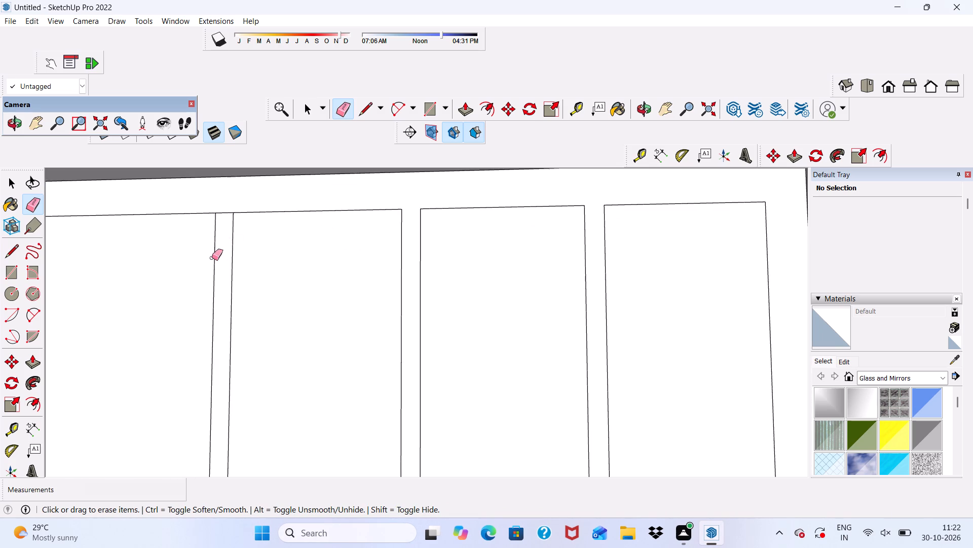
{"action": "scroll", "coordinate": [219, 220], "scroll_direction": "up", "scroll_amount": 3}
{"action": "left_click", "coordinate": [225, 207]}
{"action": "key", "text": "space"}
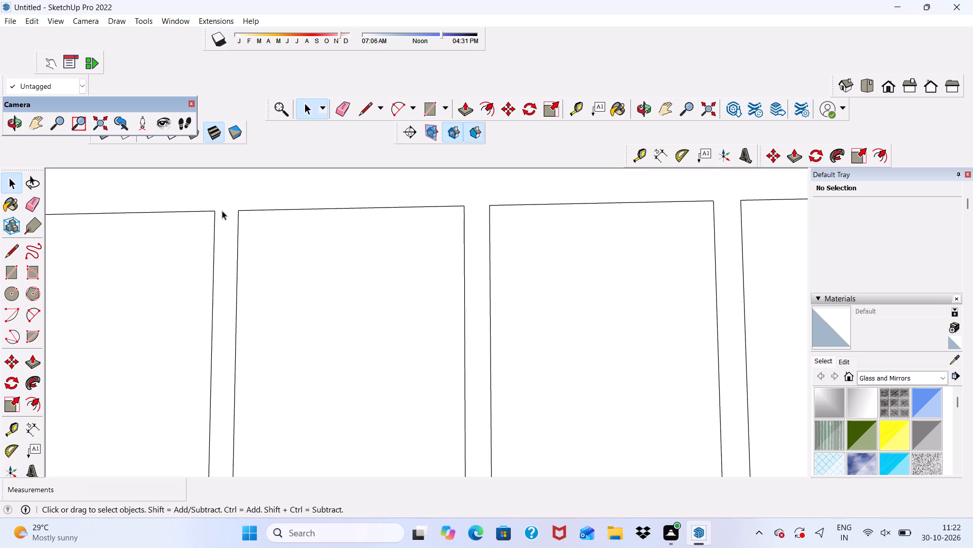
Push/Pull the merged frame and mullion face of the lower block's window outward by 3".
{"action": "left_click", "coordinate": [222, 212]}
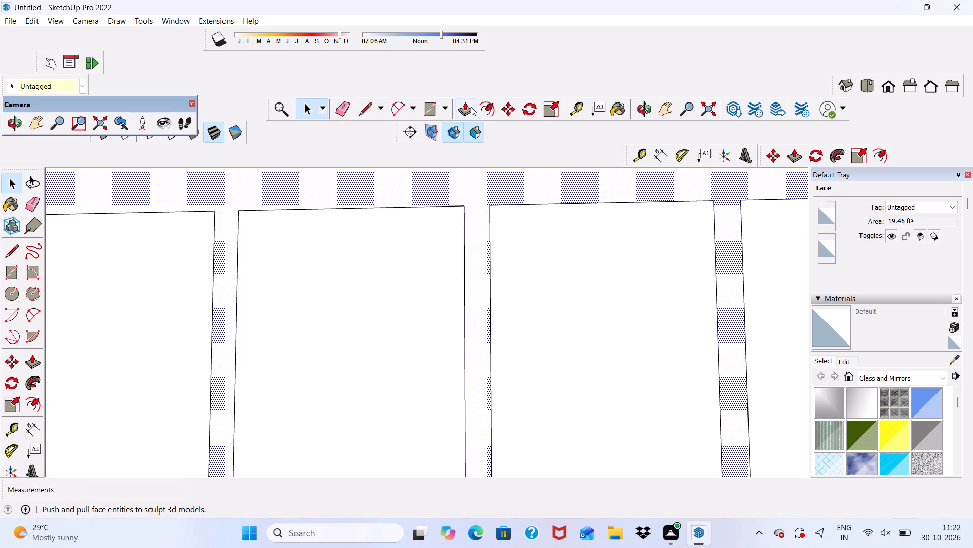
{"action": "left_click", "coordinate": [471, 107]}
{"action": "left_click", "coordinate": [457, 191]}
{"action": "scroll", "coordinate": [422, 168], "scroll_direction": "down", "scroll_amount": 2}
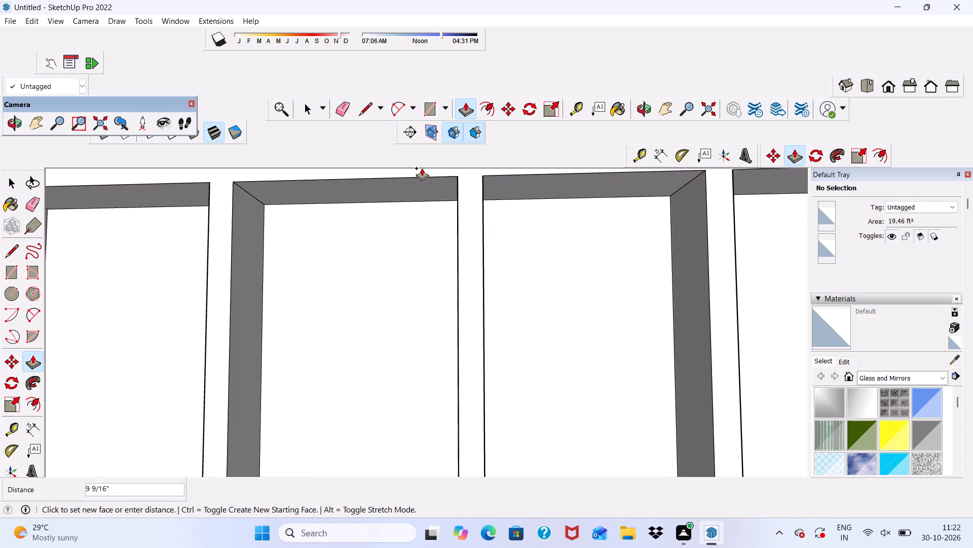
{"action": "key", "text": "3"}
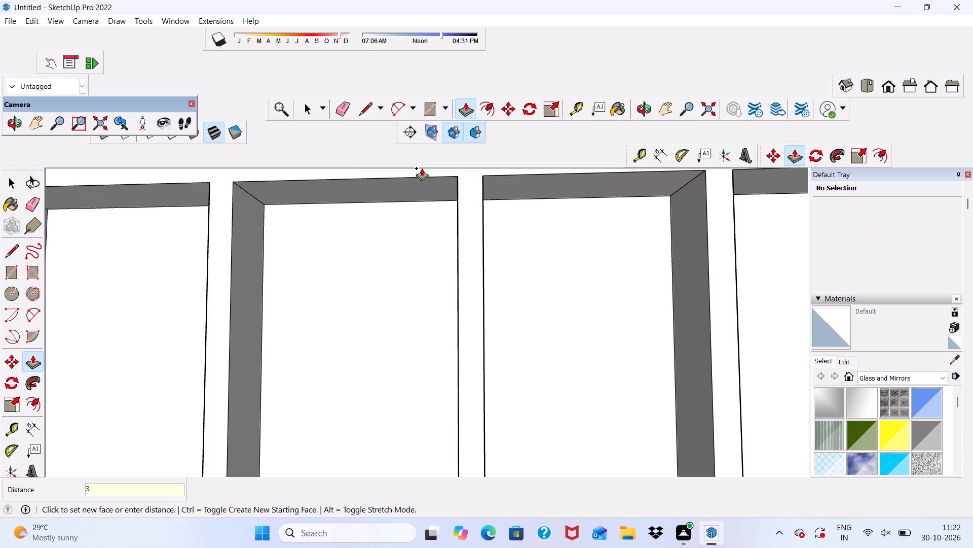
{"action": "key", "text": "shift+quotedbl"}
{"action": "key", "text": "Return"}
{"action": "key", "text": "space"}
Inspect the raised window frame from several angles and examine the front facade down to the ground-floor wall.
{"action": "scroll", "coordinate": [408, 150], "scroll_direction": "down", "scroll_amount": 5}
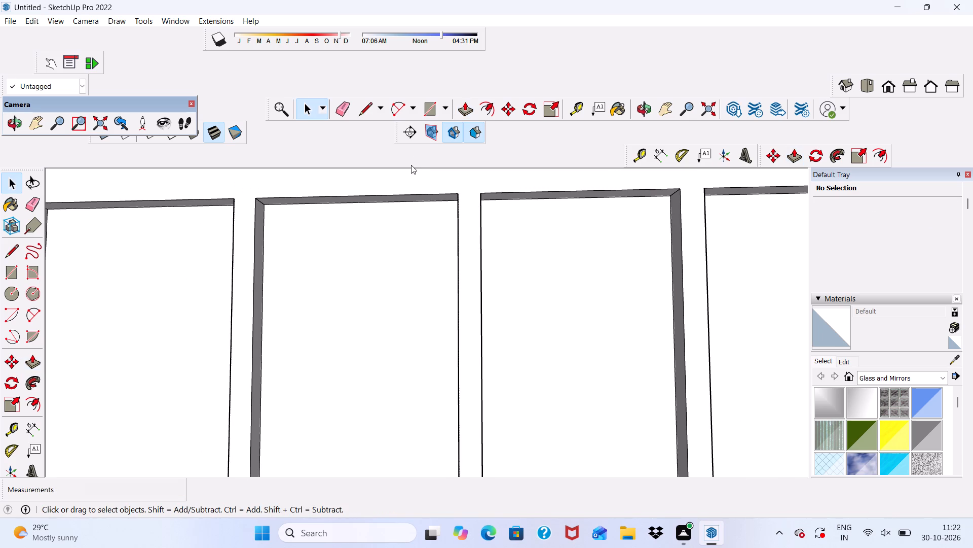
{"action": "scroll", "coordinate": [407, 165], "scroll_direction": "down", "scroll_amount": 13}
{"action": "scroll", "coordinate": [404, 149], "scroll_direction": "down", "scroll_amount": 18}
{"action": "scroll", "coordinate": [366, 237], "scroll_direction": "up", "scroll_amount": 1}
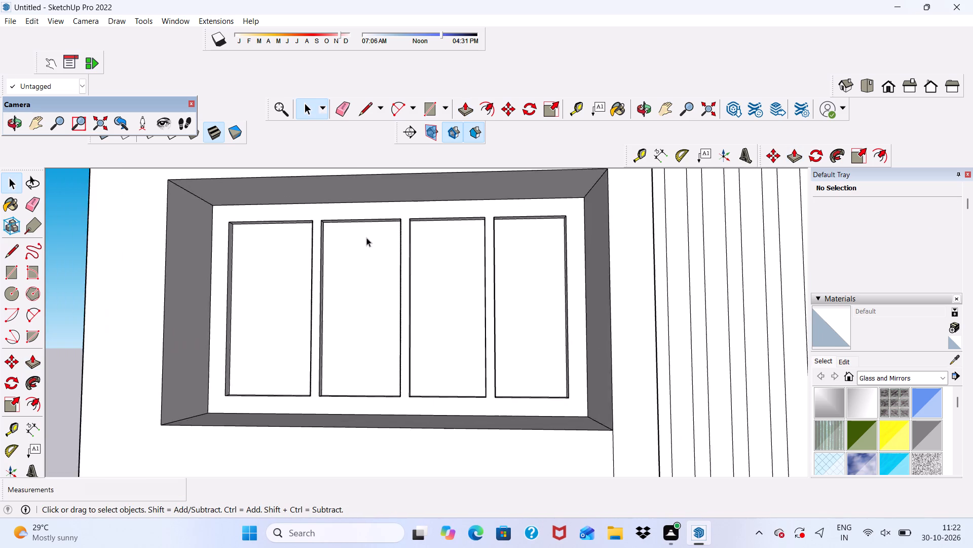
{"action": "scroll", "coordinate": [366, 236], "scroll_direction": "down", "scroll_amount": 9}
{"action": "middle_click_drag", "start_coordinate": [386, 309], "coordinate": [511, 298]}
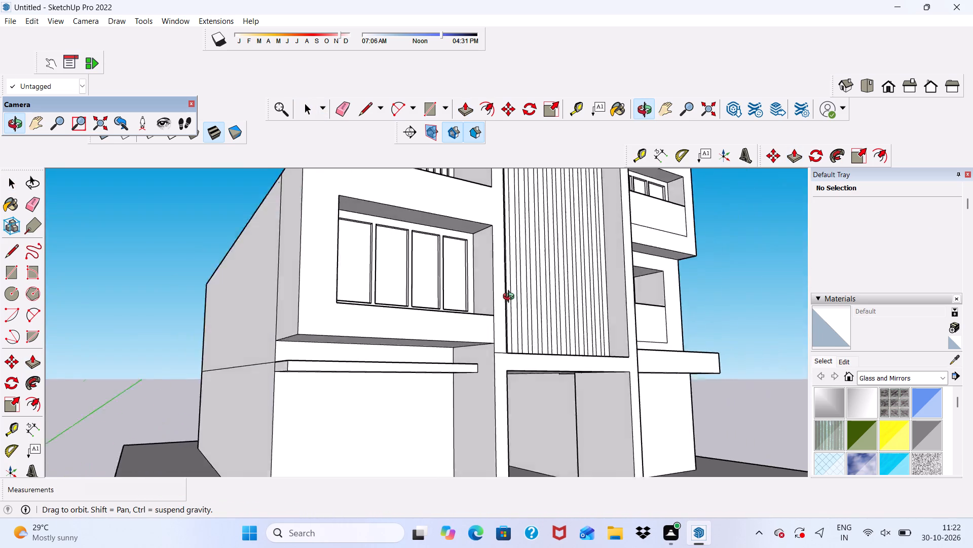
{"action": "middle_click_drag", "start_coordinate": [511, 298], "coordinate": [373, 254]}
{"action": "scroll", "coordinate": [373, 251], "scroll_direction": "up", "scroll_amount": 6}
{"action": "scroll", "coordinate": [423, 278], "scroll_direction": "up", "scroll_amount": 6}
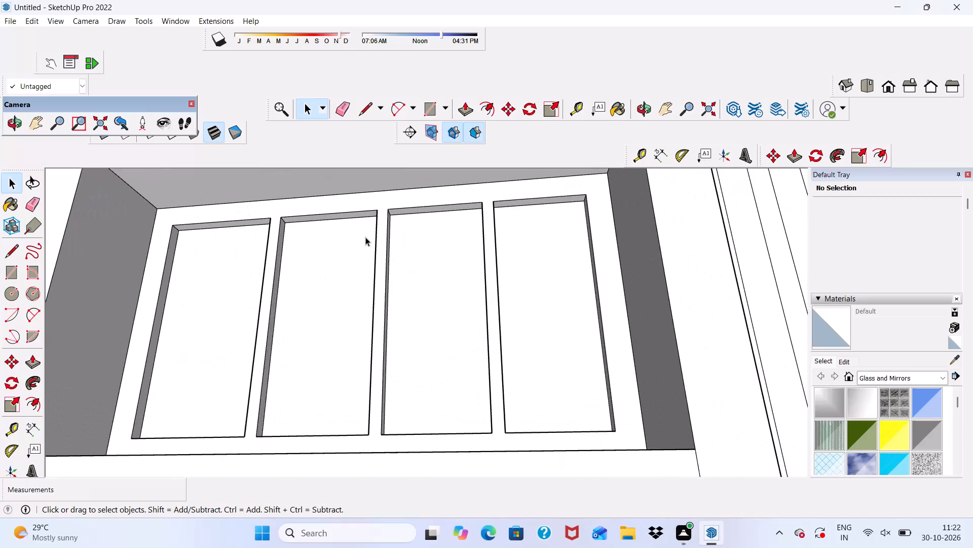
{"action": "scroll", "coordinate": [348, 231], "scroll_direction": "down", "scroll_amount": 12}
{"action": "middle_click_drag", "start_coordinate": [349, 244], "coordinate": [363, 301]}
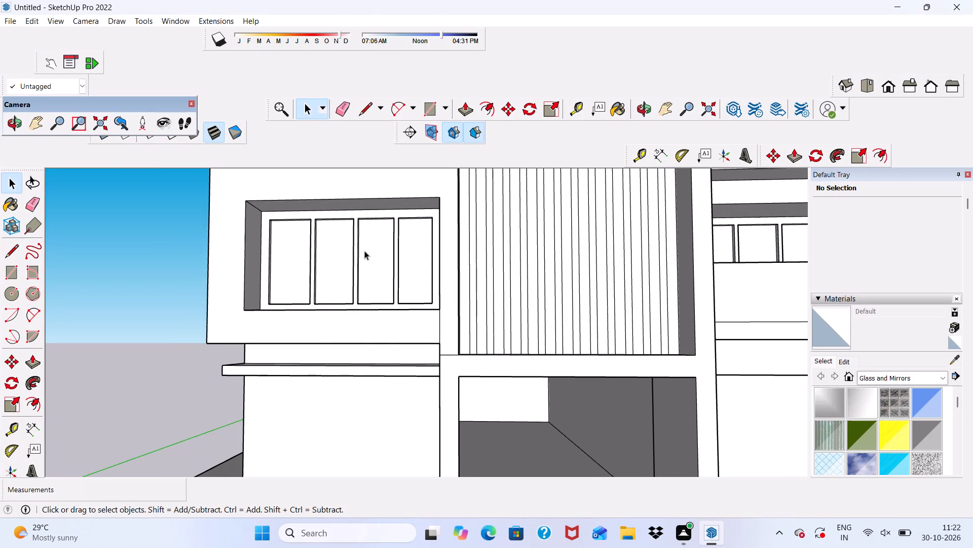
{"action": "scroll", "coordinate": [378, 242], "scroll_direction": "up", "scroll_amount": 1}
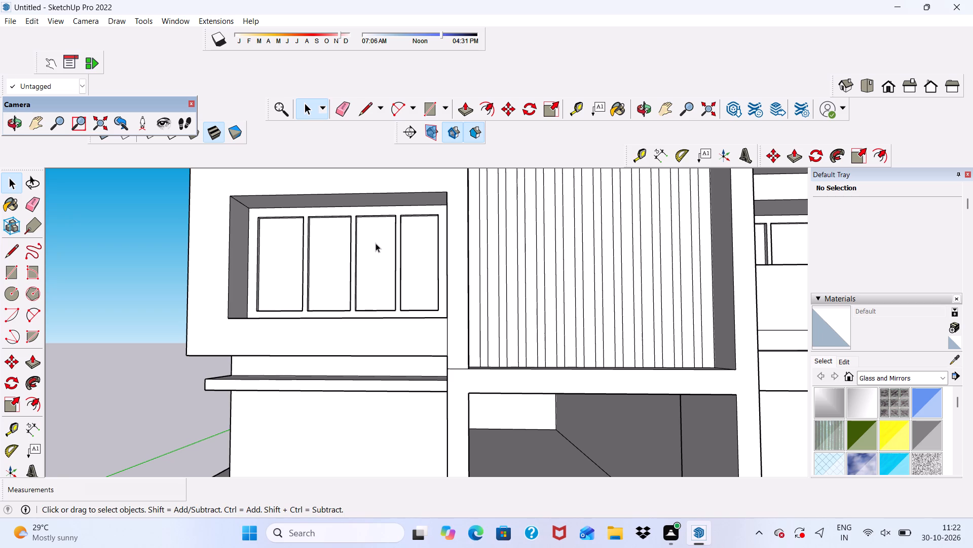
{"action": "scroll", "coordinate": [376, 243], "scroll_direction": "down", "scroll_amount": 12}
{"action": "scroll", "coordinate": [373, 346], "scroll_direction": "up", "scroll_amount": 2}
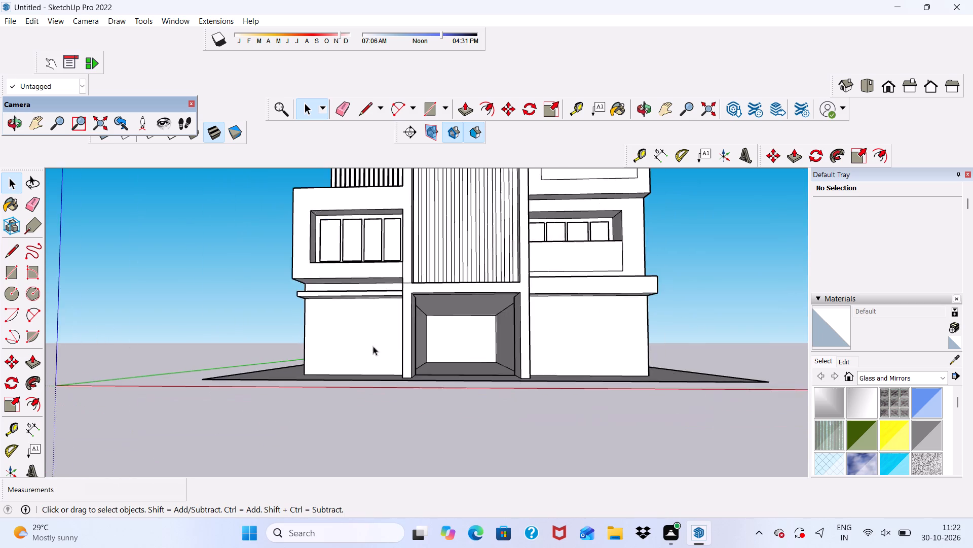
{"action": "scroll", "coordinate": [373, 346], "scroll_direction": "up", "scroll_amount": 8}
{"action": "middle_click", "coordinate": [357, 315]}
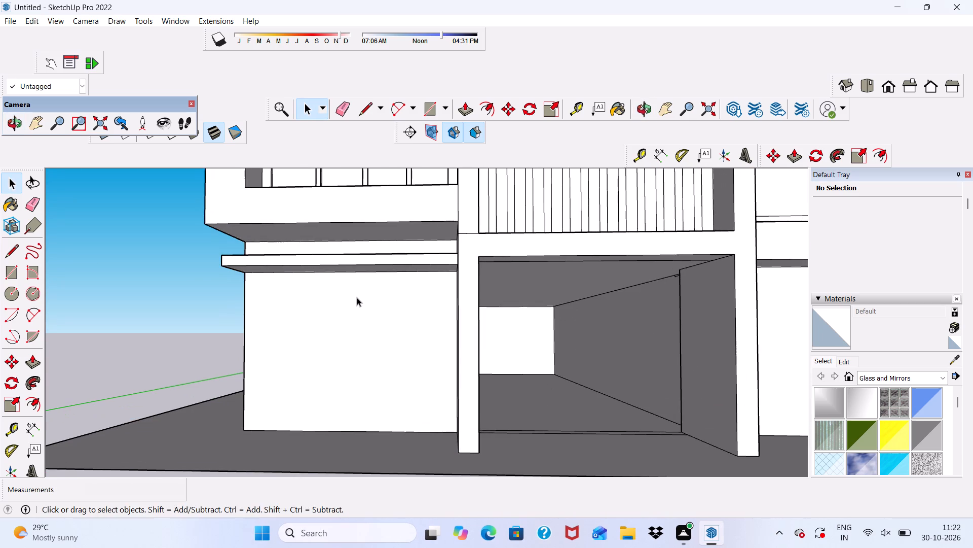
Erase the horizontal edge dividing the lower block's outer side wall at the canopy level.
{"action": "left_click", "coordinate": [428, 110]}
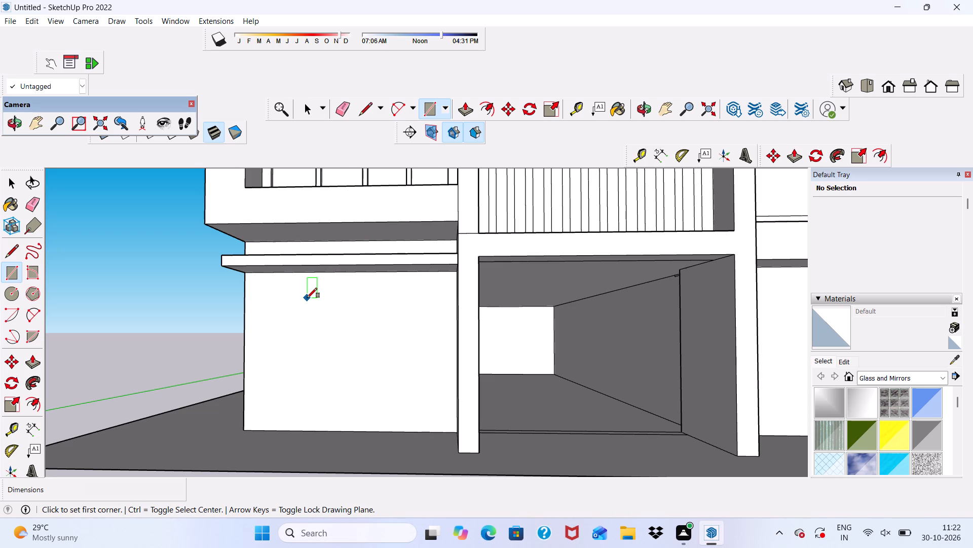
{"action": "scroll", "coordinate": [305, 296], "scroll_direction": "down", "scroll_amount": 2}
{"action": "middle_click_drag", "start_coordinate": [305, 296], "coordinate": [466, 337]}
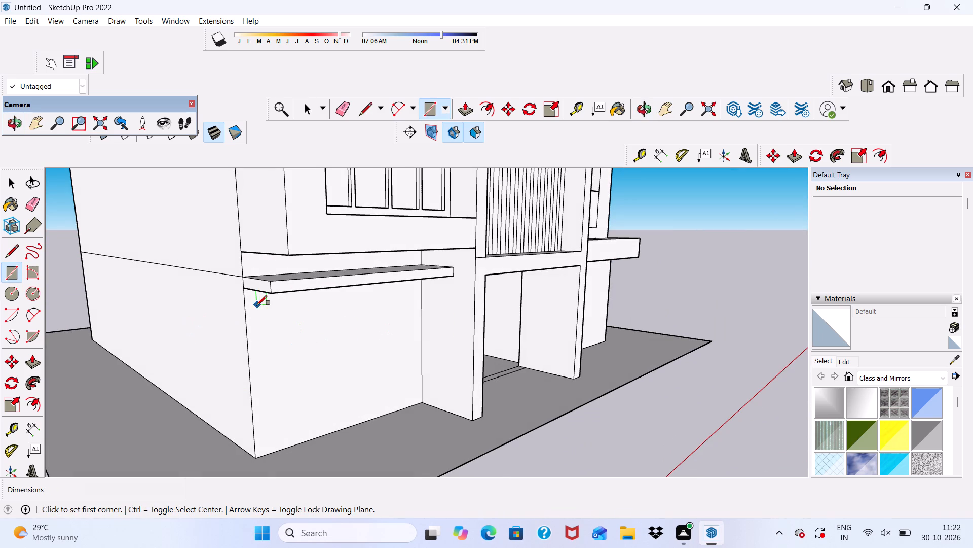
{"action": "left_click", "coordinate": [344, 111]}
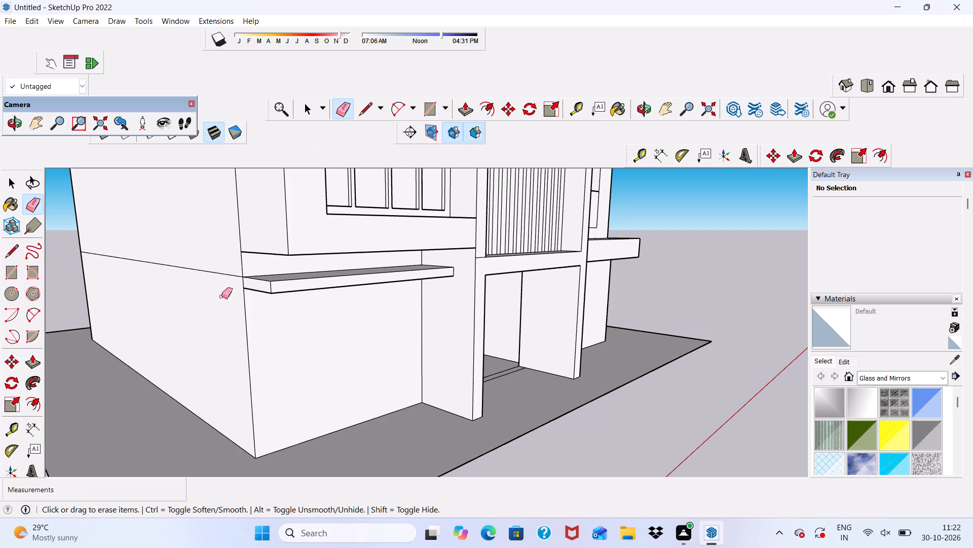
{"action": "left_click_drag", "start_coordinate": [202, 260], "coordinate": [207, 292]}
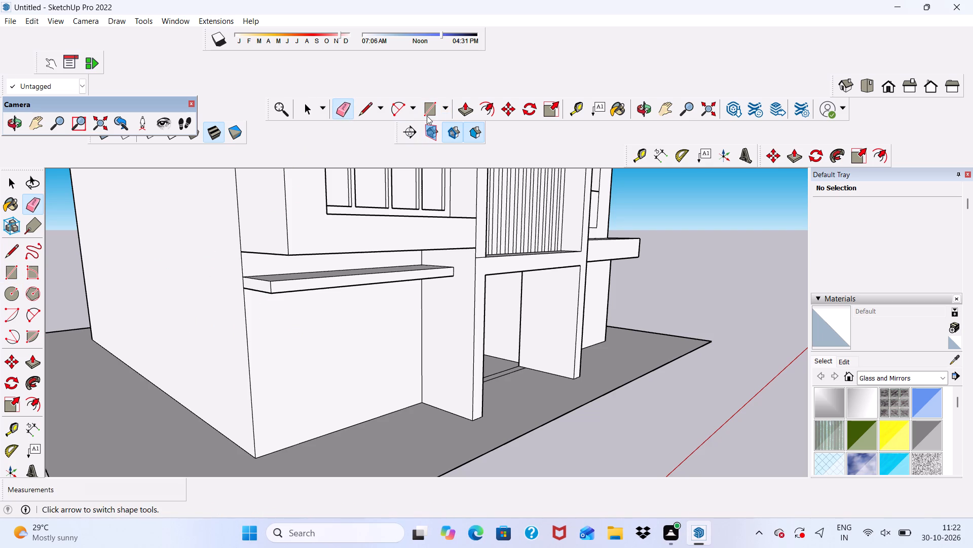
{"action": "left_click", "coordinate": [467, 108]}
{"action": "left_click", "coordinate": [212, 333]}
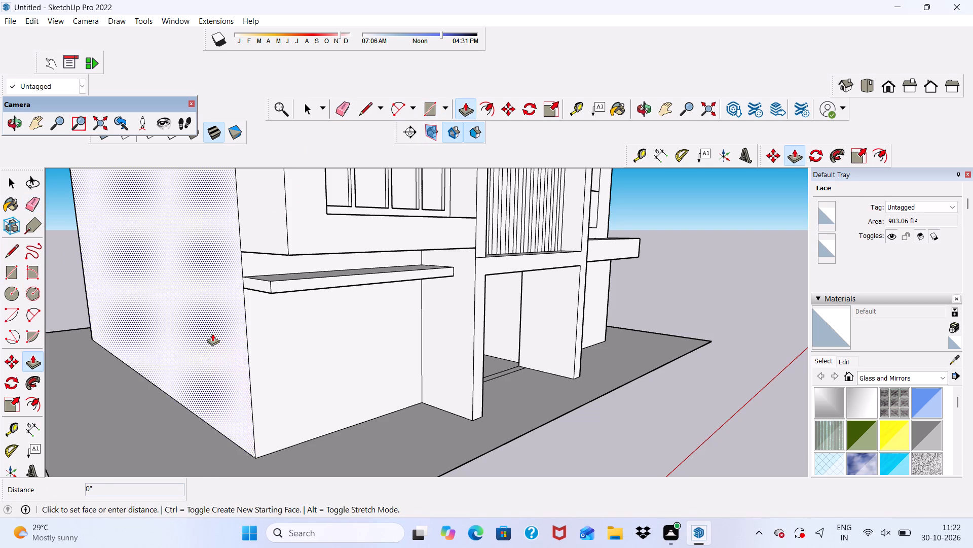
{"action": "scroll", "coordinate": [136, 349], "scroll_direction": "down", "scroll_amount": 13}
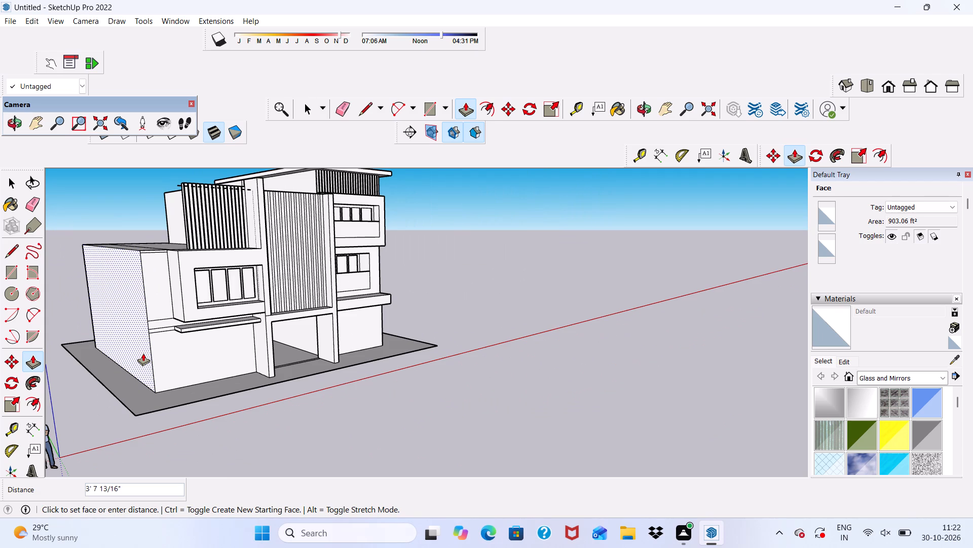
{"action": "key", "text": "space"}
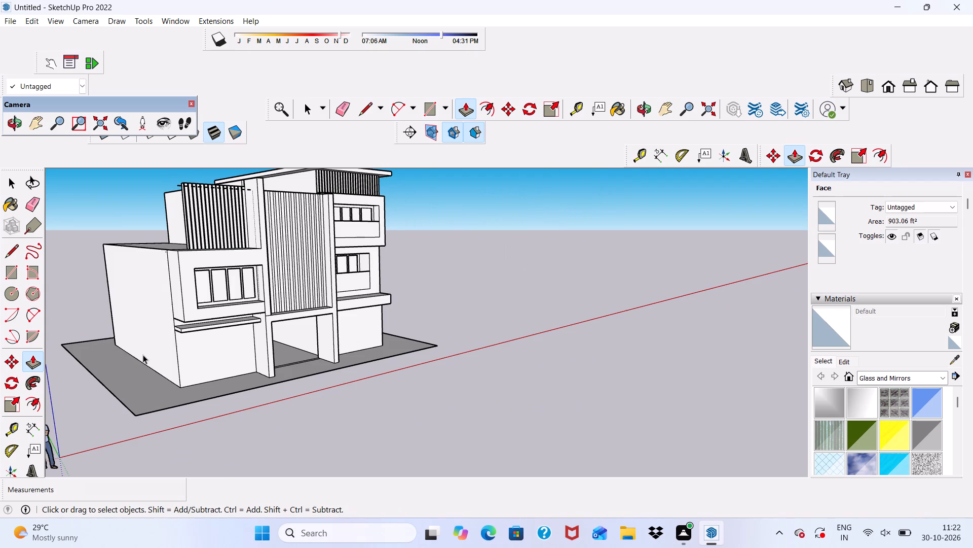
Erase the leftover dashed-line segments crossing the inner half of the slatted screen above the lower block.
{"action": "scroll", "coordinate": [143, 355], "scroll_direction": "down", "scroll_amount": 6}
{"action": "middle_click_drag", "start_coordinate": [221, 371], "coordinate": [64, 282]}
{"action": "scroll", "coordinate": [74, 281], "scroll_direction": "up", "scroll_amount": 1}
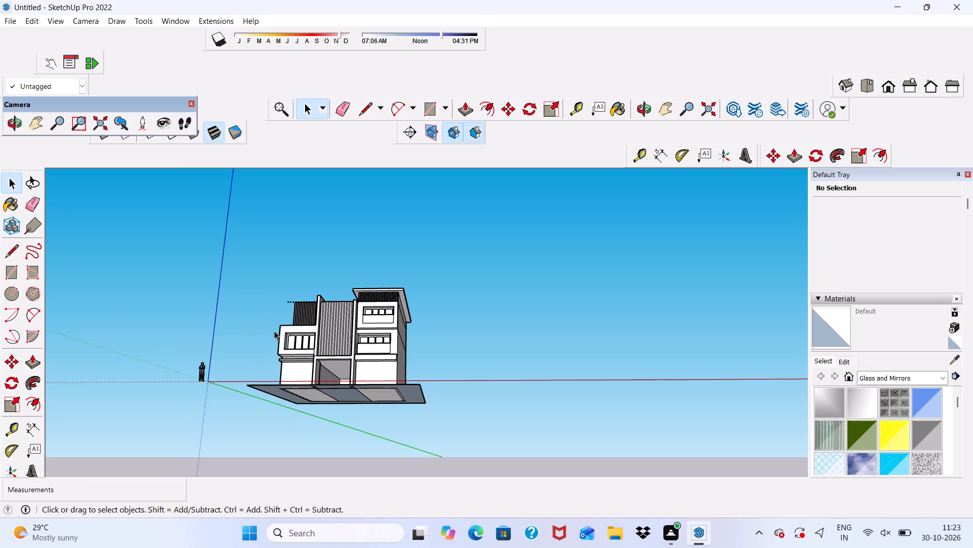
{"action": "middle_click_drag", "start_coordinate": [338, 330], "coordinate": [349, 414]}
{"action": "scroll", "coordinate": [264, 384], "scroll_direction": "up", "scroll_amount": 5}
{"action": "scroll", "coordinate": [304, 283], "scroll_direction": "up", "scroll_amount": 5}
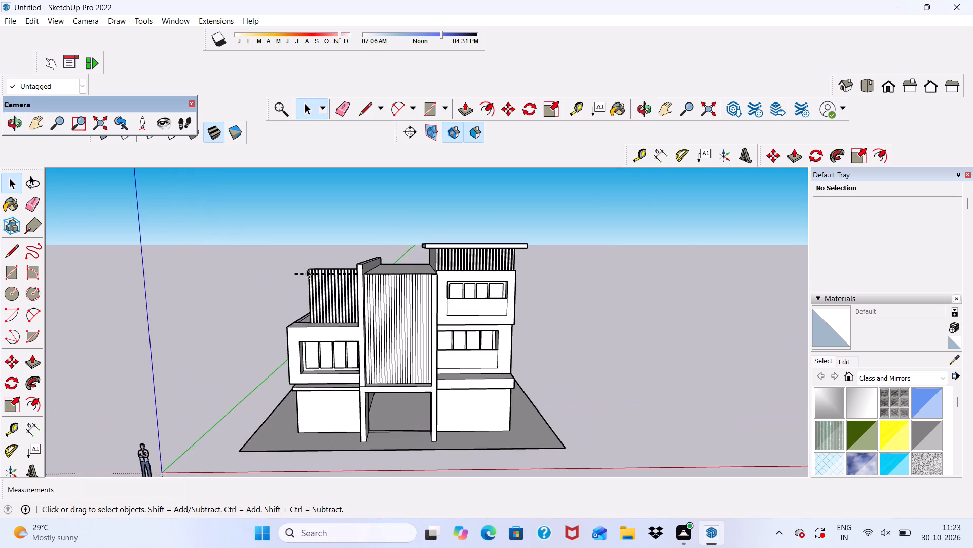
{"action": "scroll", "coordinate": [306, 269], "scroll_direction": "up", "scroll_amount": 10}
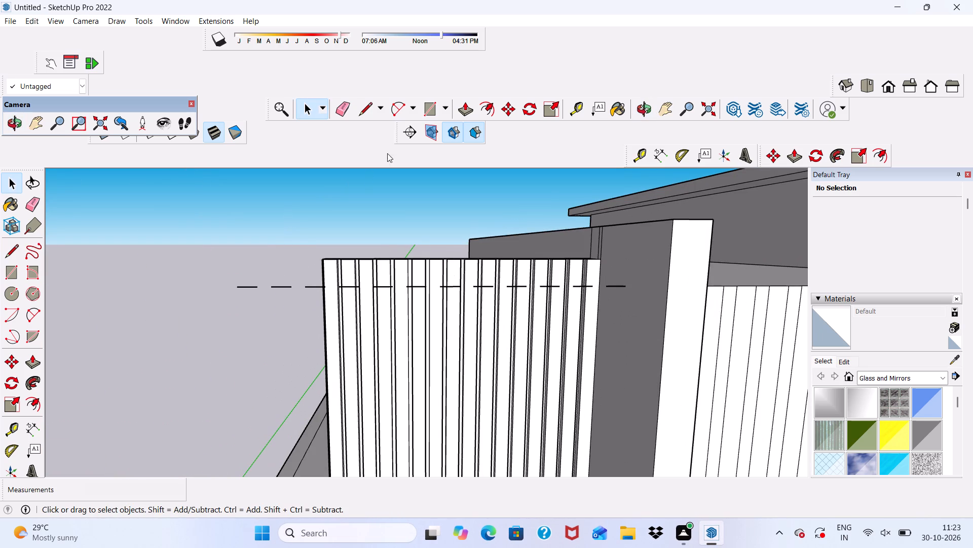
{"action": "left_click", "coordinate": [344, 107]}
{"action": "scroll", "coordinate": [620, 300], "scroll_direction": "up", "scroll_amount": 3}
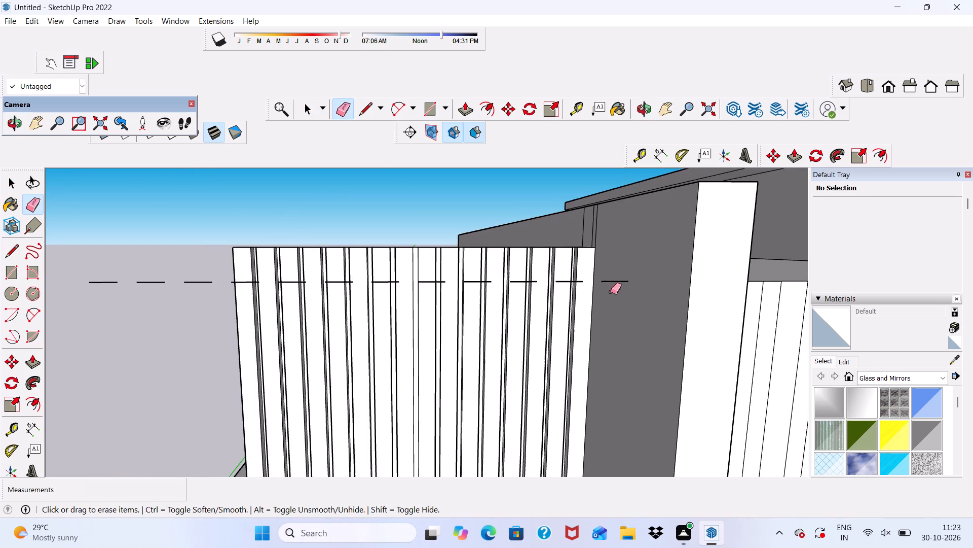
{"action": "left_click_drag", "start_coordinate": [619, 281], "coordinate": [621, 292]}
{"action": "scroll", "coordinate": [563, 280], "scroll_direction": "up", "scroll_amount": 3}
{"action": "left_click", "coordinate": [564, 280]}
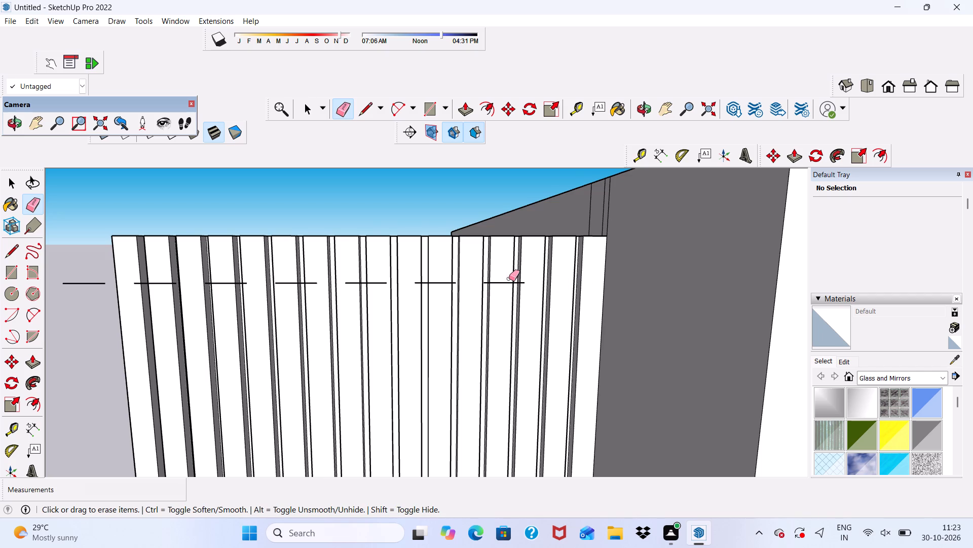
{"action": "left_click", "coordinate": [504, 283]}
{"action": "scroll", "coordinate": [407, 296], "scroll_direction": "up", "scroll_amount": 3}
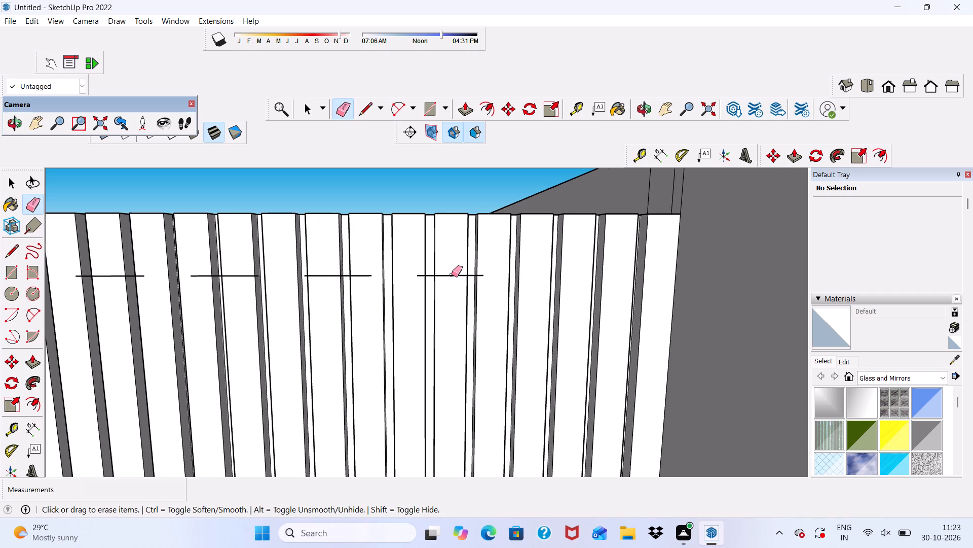
{"action": "left_click", "coordinate": [452, 275]}
Erase the remaining dashed-line segments crossing the outer half of the slatted screen.
{"action": "scroll", "coordinate": [451, 275], "scroll_direction": "down", "scroll_amount": 5}
{"action": "scroll", "coordinate": [373, 307], "scroll_direction": "up", "scroll_amount": 6}
{"action": "scroll", "coordinate": [426, 258], "scroll_direction": "up", "scroll_amount": 4}
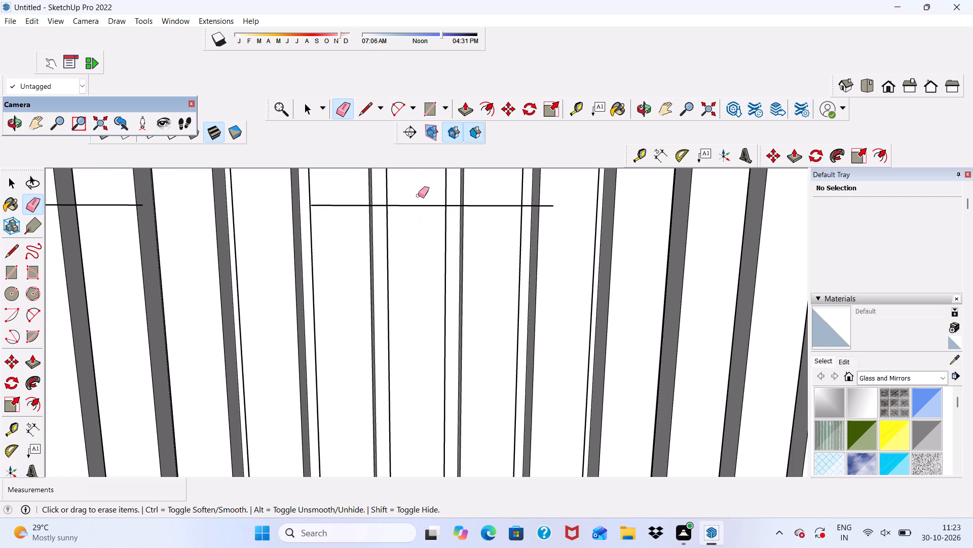
{"action": "left_click_drag", "start_coordinate": [418, 195], "coordinate": [418, 208]}
{"action": "scroll", "coordinate": [418, 208], "scroll_direction": "down", "scroll_amount": 12}
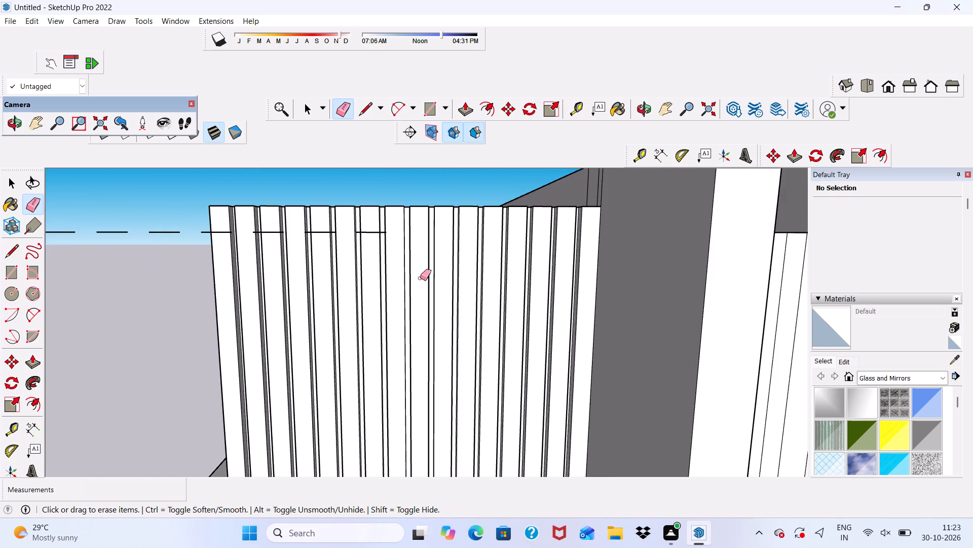
{"action": "scroll", "coordinate": [341, 229], "scroll_direction": "up", "scroll_amount": 10}
{"action": "left_click", "coordinate": [408, 253]}
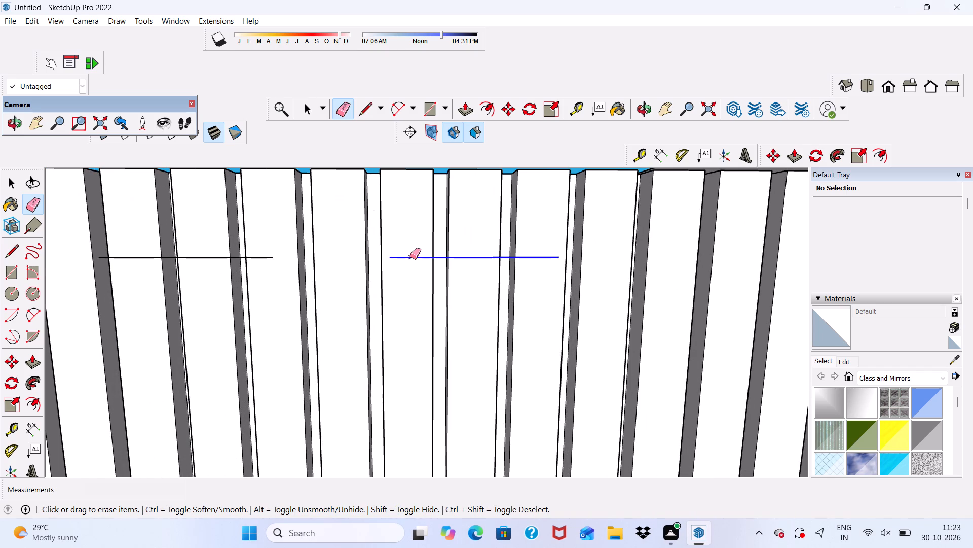
{"action": "left_click", "coordinate": [410, 257]}
{"action": "left_click_drag", "start_coordinate": [213, 253], "coordinate": [211, 261]}
{"action": "scroll", "coordinate": [211, 261], "scroll_direction": "down", "scroll_amount": 11}
{"action": "scroll", "coordinate": [195, 273], "scroll_direction": "up", "scroll_amount": 3}
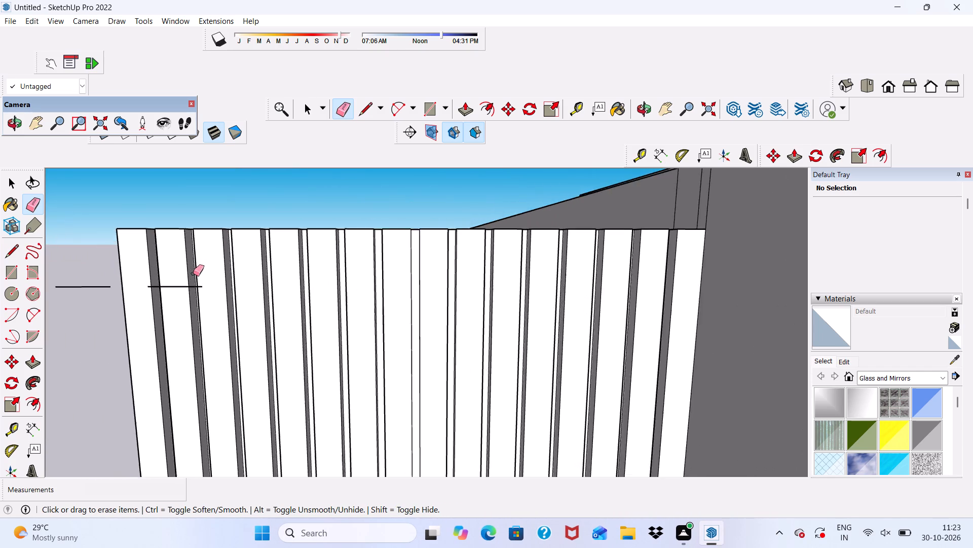
{"action": "scroll", "coordinate": [193, 273], "scroll_direction": "up", "scroll_amount": 5}
{"action": "left_click_drag", "start_coordinate": [170, 289], "coordinate": [171, 311]}
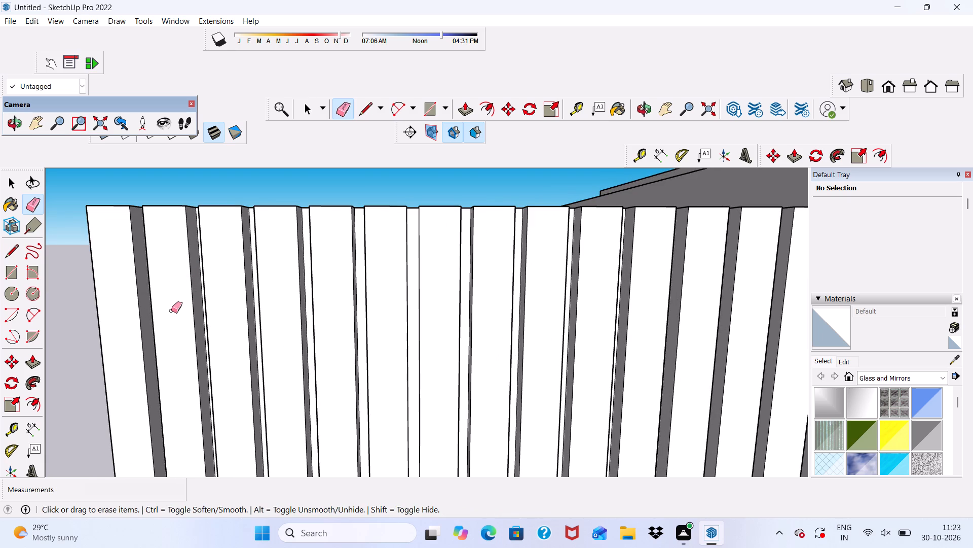
Erase the dashed-line segments extending past the outer end of the slatted screen.
{"action": "scroll", "coordinate": [171, 311], "scroll_direction": "down", "scroll_amount": 6}
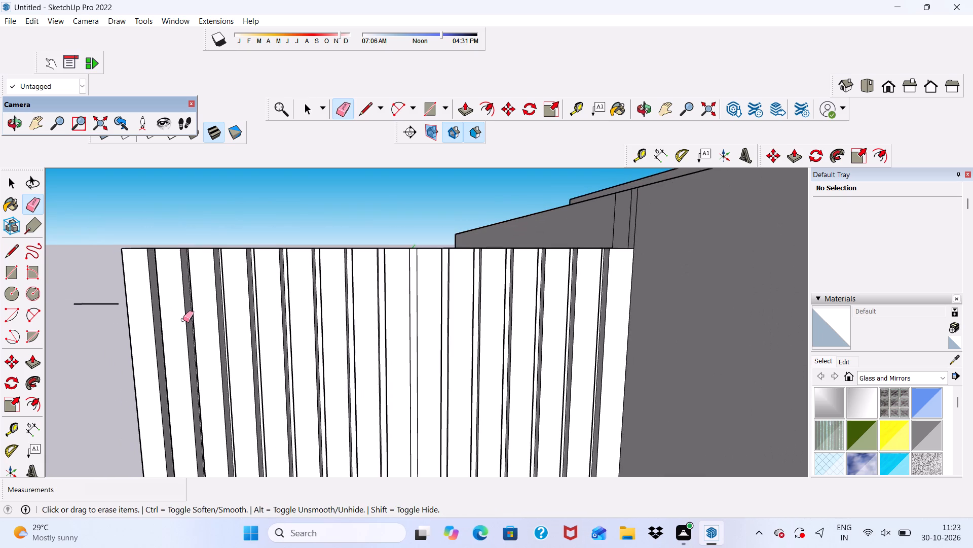
{"action": "scroll", "coordinate": [120, 288], "scroll_direction": "up", "scroll_amount": 5}
{"action": "scroll", "coordinate": [94, 313], "scroll_direction": "down", "scroll_amount": 5}
{"action": "left_click_drag", "start_coordinate": [73, 364], "coordinate": [71, 370]}
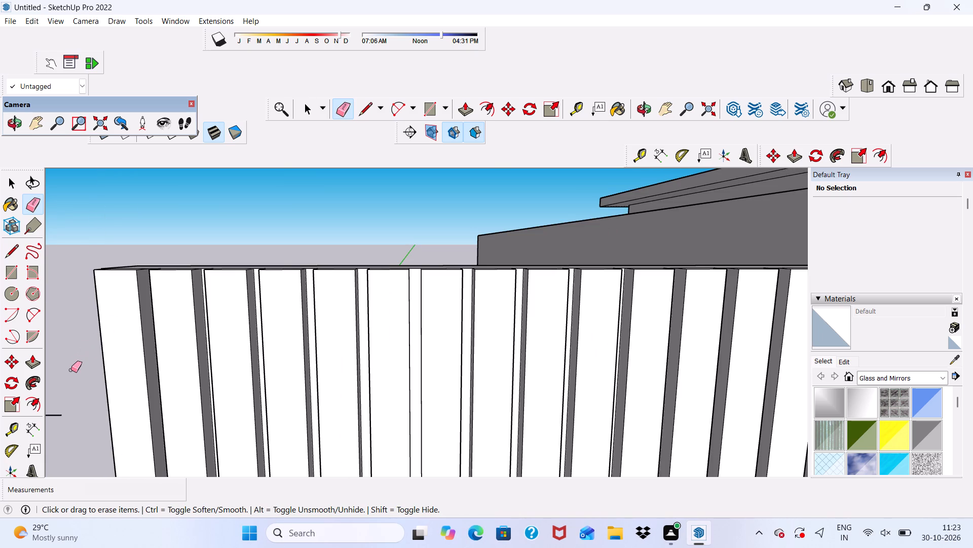
{"action": "left_click_drag", "start_coordinate": [71, 370], "coordinate": [71, 370]}
{"action": "left_click", "coordinate": [71, 370]}
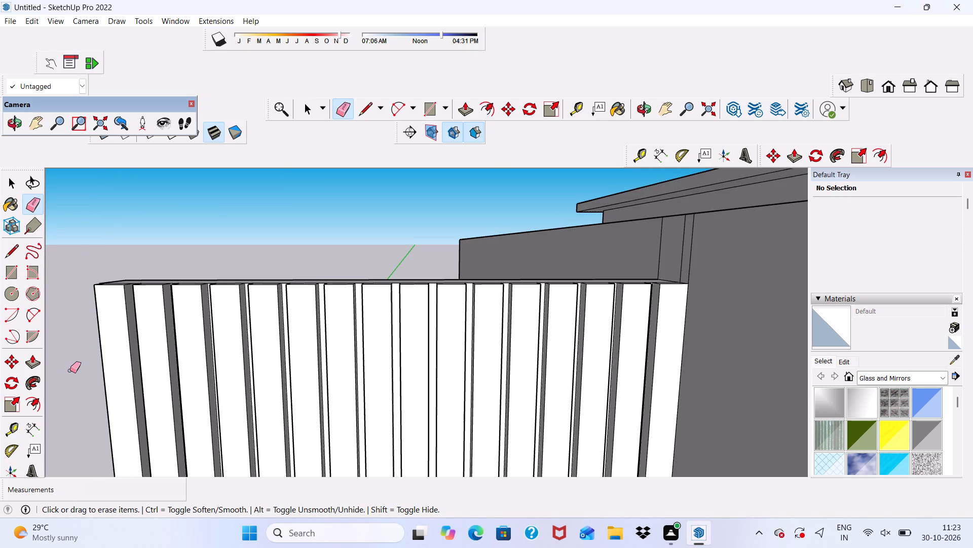
{"action": "scroll", "coordinate": [133, 322], "scroll_direction": "down", "scroll_amount": 7}
{"action": "scroll", "coordinate": [205, 309], "scroll_direction": "down", "scroll_amount": 6}
{"action": "middle_click_drag", "start_coordinate": [205, 323], "coordinate": [252, 331]}
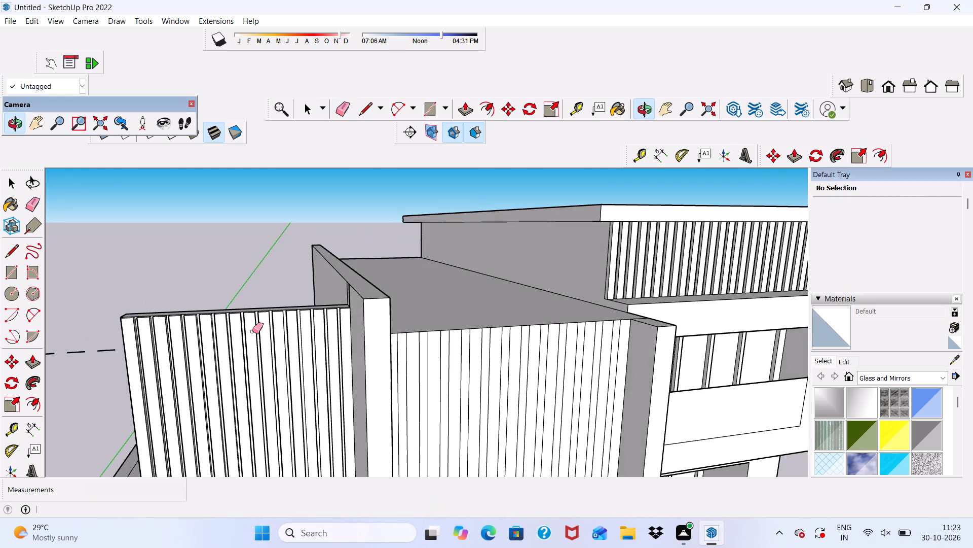
{"action": "scroll", "coordinate": [252, 304], "scroll_direction": "down", "scroll_amount": 11}
{"action": "scroll", "coordinate": [206, 324], "scroll_direction": "up", "scroll_amount": 17}
{"action": "scroll", "coordinate": [247, 306], "scroll_direction": "down", "scroll_amount": 3}
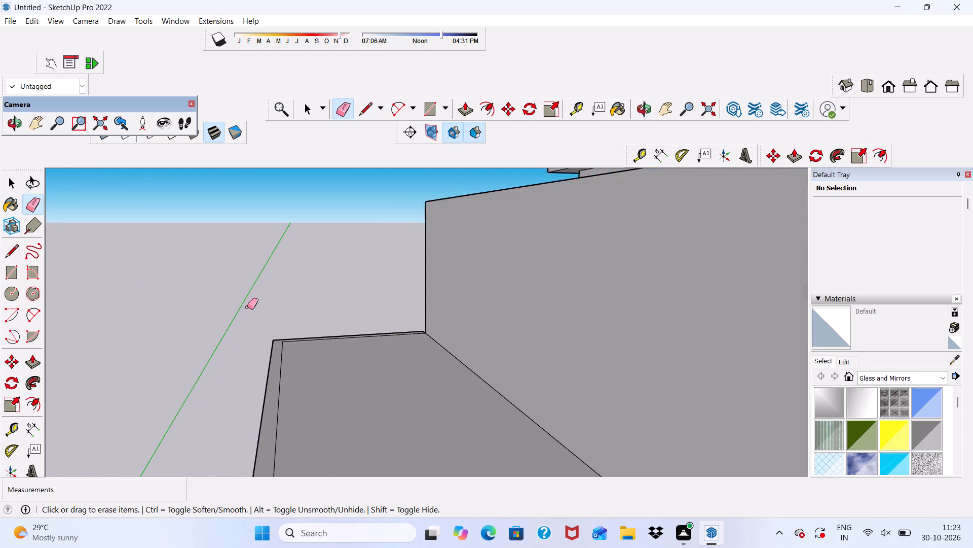
{"action": "scroll", "coordinate": [247, 307], "scroll_direction": "down", "scroll_amount": 2}
{"action": "scroll", "coordinate": [247, 320], "scroll_direction": "up", "scroll_amount": 1}
{"action": "left_click", "coordinate": [222, 335]}
{"action": "scroll", "coordinate": [284, 333], "scroll_direction": "up", "scroll_amount": 2}
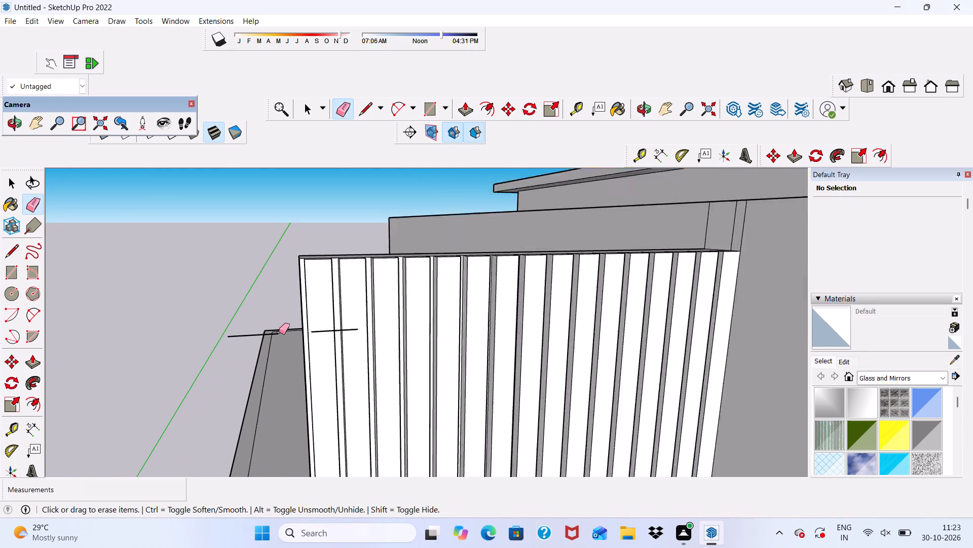
{"action": "scroll", "coordinate": [279, 332], "scroll_direction": "up", "scroll_amount": 1}
{"action": "scroll", "coordinate": [213, 338], "scroll_direction": "down", "scroll_amount": 4}
{"action": "left_click_drag", "start_coordinate": [186, 337], "coordinate": [182, 349]}
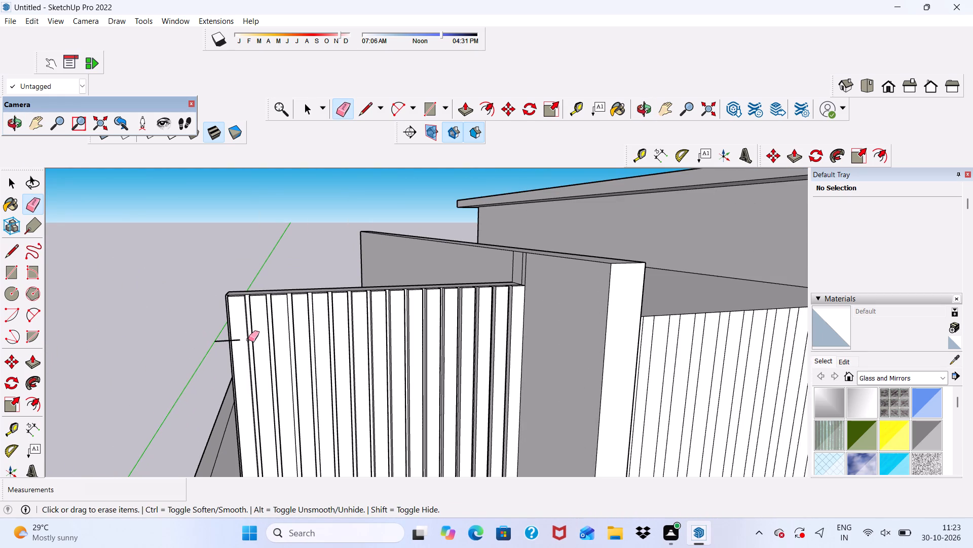
Erase the last dash crossing the outermost slat of the screen, undoing any mistaken erasure.
{"action": "scroll", "coordinate": [234, 335], "scroll_direction": "up", "scroll_amount": 4}
{"action": "left_click", "coordinate": [232, 340]}
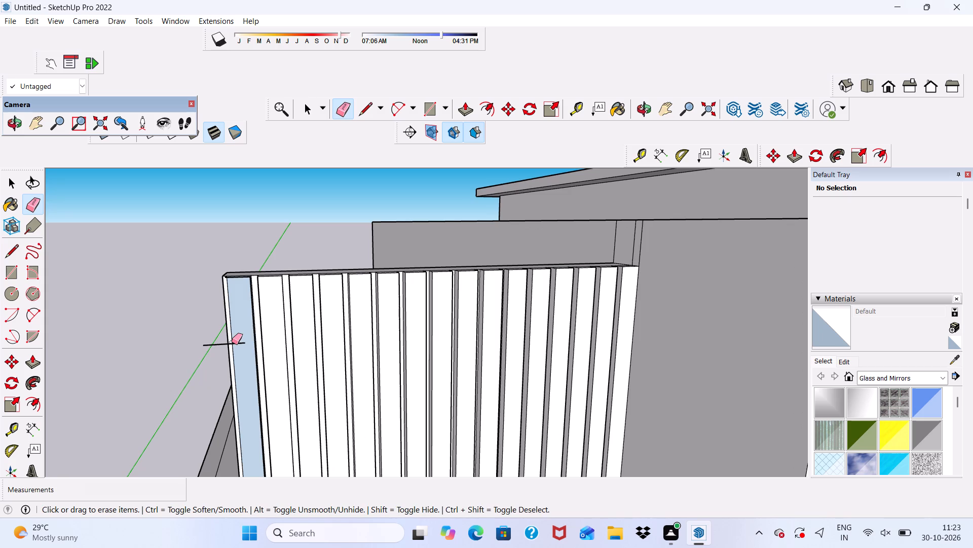
{"action": "key", "text": "ctrl+z"}
{"action": "scroll", "coordinate": [237, 342], "scroll_direction": "up", "scroll_amount": 4}
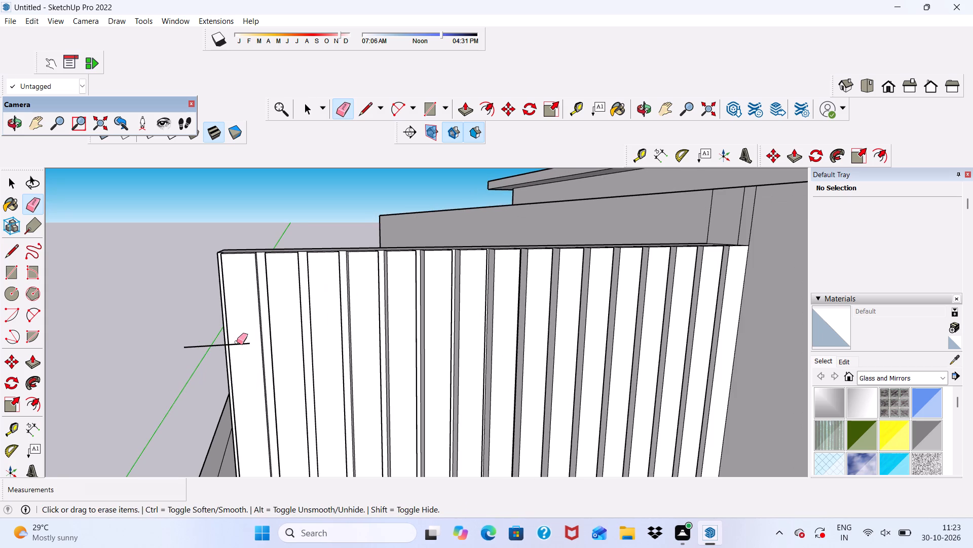
{"action": "left_click", "coordinate": [237, 342]}
{"action": "key", "text": "space"}
Examine the slatted screen from above and the front facade down to the lower block's window.
{"action": "scroll", "coordinate": [236, 323], "scroll_direction": "down", "scroll_amount": 2}
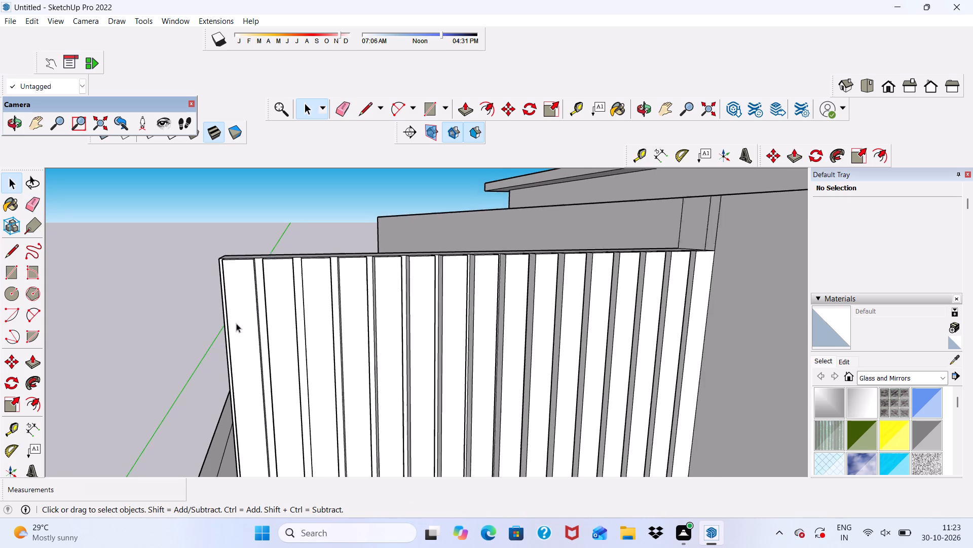
{"action": "scroll", "coordinate": [236, 323], "scroll_direction": "down", "scroll_amount": 9}
{"action": "middle_click_drag", "start_coordinate": [238, 331], "coordinate": [348, 302]}
{"action": "scroll", "coordinate": [348, 303], "scroll_direction": "up", "scroll_amount": 17}
{"action": "middle_click_drag", "start_coordinate": [277, 251], "coordinate": [222, 362]}
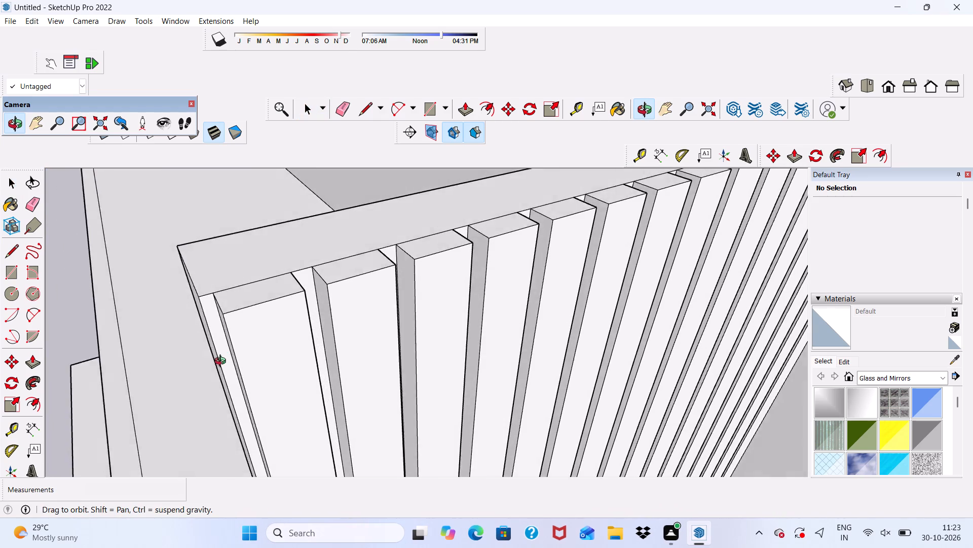
{"action": "middle_click_drag", "start_coordinate": [222, 362], "coordinate": [161, 381]}
{"action": "scroll", "coordinate": [315, 278], "scroll_direction": "down", "scroll_amount": 17}
{"action": "middle_click_drag", "start_coordinate": [351, 339], "coordinate": [333, 318]}
{"action": "scroll", "coordinate": [272, 207], "scroll_direction": "down", "scroll_amount": 4}
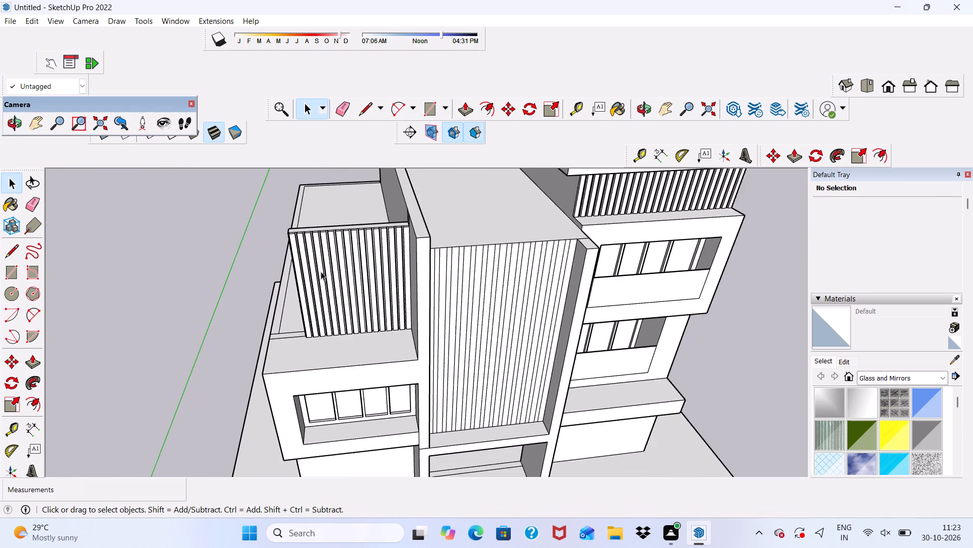
{"action": "scroll", "coordinate": [321, 271], "scroll_direction": "down", "scroll_amount": 6}
{"action": "middle_click_drag", "start_coordinate": [334, 325], "coordinate": [303, 214]}
{"action": "scroll", "coordinate": [324, 376], "scroll_direction": "up", "scroll_amount": 4}
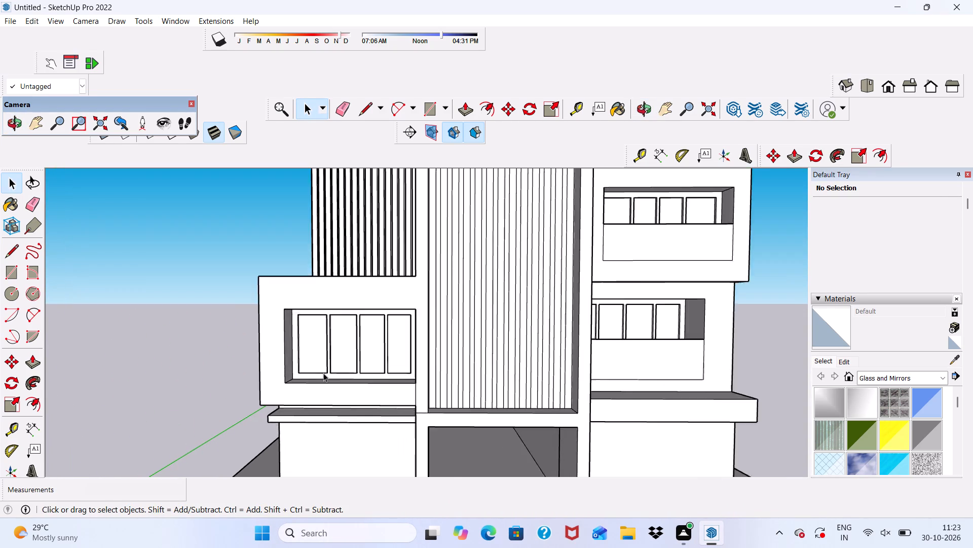
{"action": "scroll", "coordinate": [323, 373], "scroll_direction": "up", "scroll_amount": 2}
{"action": "scroll", "coordinate": [306, 327], "scroll_direction": "up", "scroll_amount": 1}
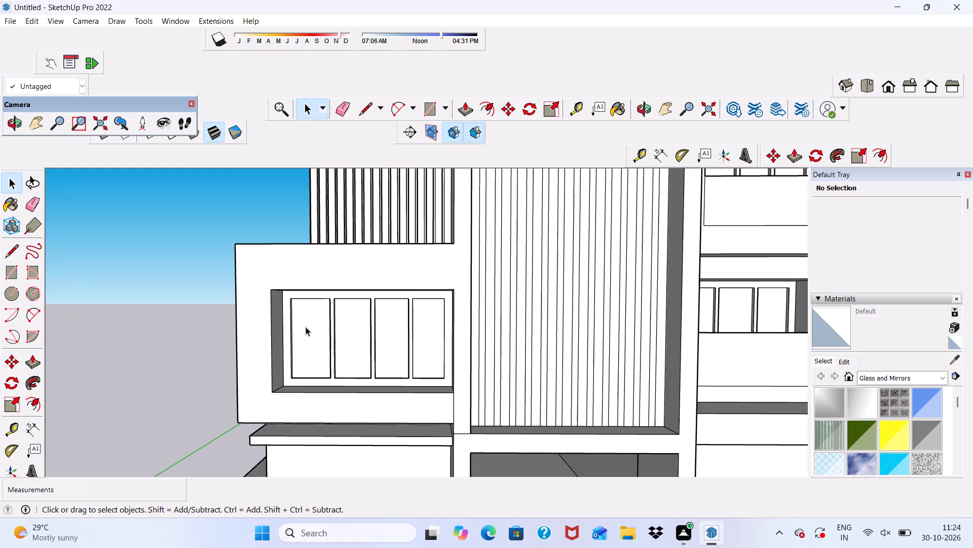
Draw a rectangle about 9' 5" by 9' 1" on the ground-floor front wall, from the bottom corner beside the entrance column up to the ledge.
{"action": "left_click", "coordinate": [426, 113]}
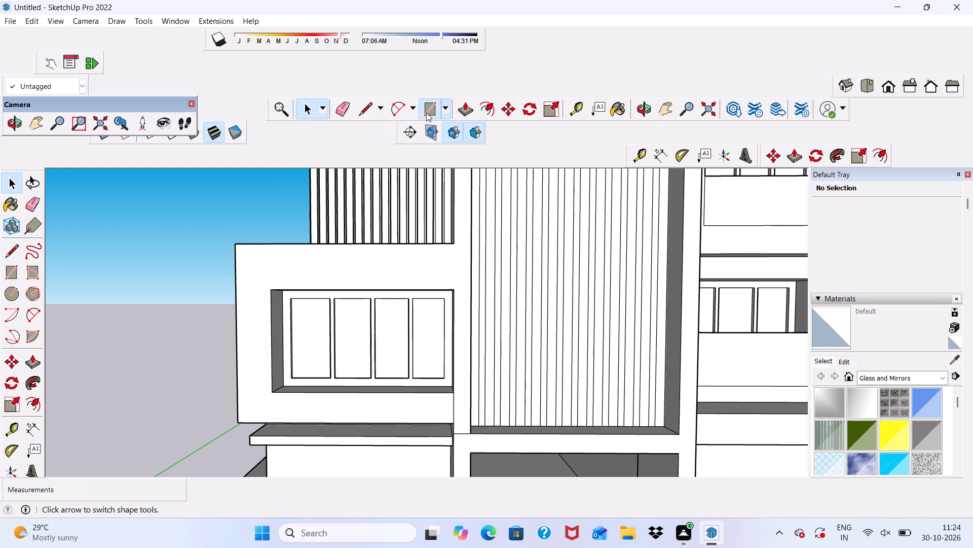
{"action": "scroll", "coordinate": [424, 117], "scroll_direction": "down", "scroll_amount": 6}
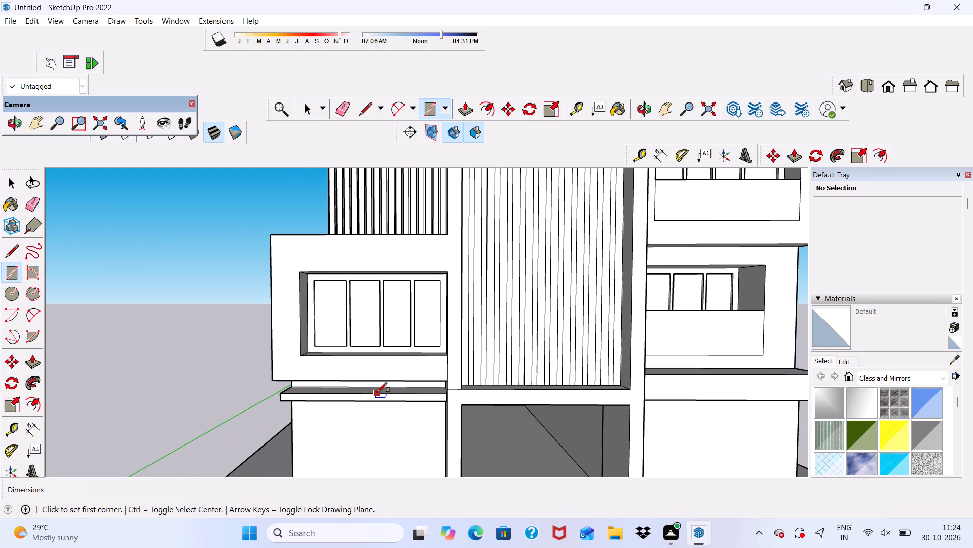
{"action": "scroll", "coordinate": [373, 374], "scroll_direction": "down", "scroll_amount": 4}
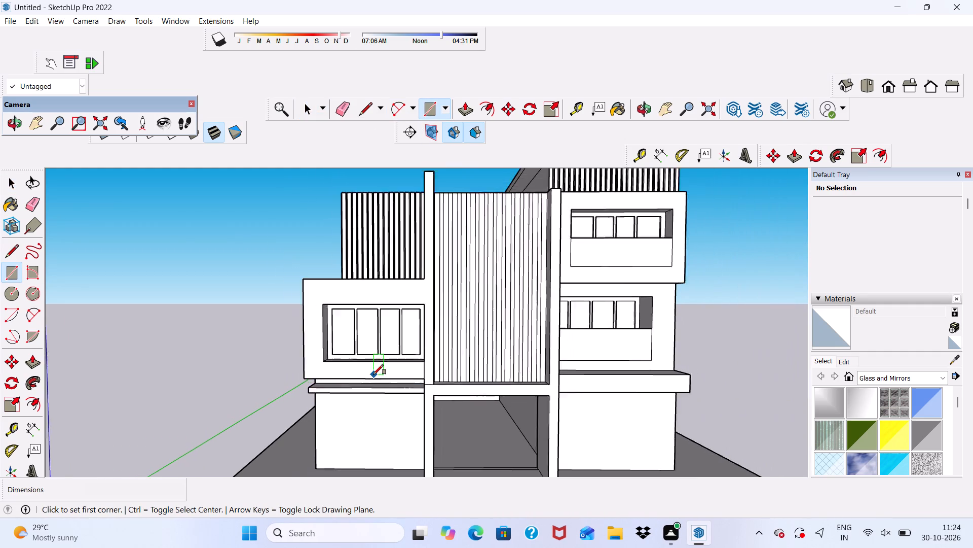
{"action": "scroll", "coordinate": [373, 374], "scroll_direction": "down", "scroll_amount": 1}
{"action": "scroll", "coordinate": [363, 438], "scroll_direction": "up", "scroll_amount": 5}
{"action": "scroll", "coordinate": [355, 443], "scroll_direction": "down", "scroll_amount": 4}
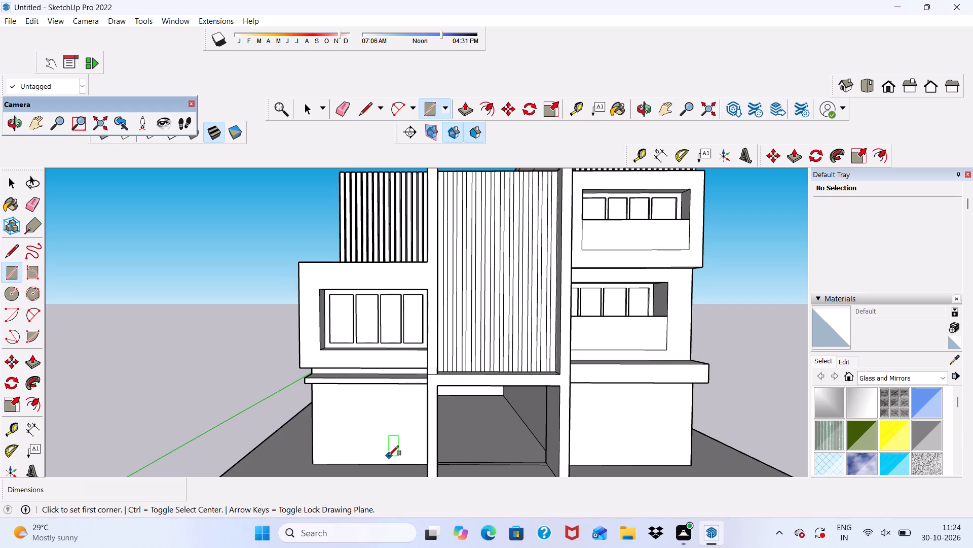
{"action": "middle_click_drag", "start_coordinate": [389, 456], "coordinate": [418, 448]}
{"action": "scroll", "coordinate": [422, 451], "scroll_direction": "up", "scroll_amount": 7}
{"action": "scroll", "coordinate": [425, 388], "scroll_direction": "down", "scroll_amount": 5}
{"action": "scroll", "coordinate": [431, 428], "scroll_direction": "up", "scroll_amount": 4}
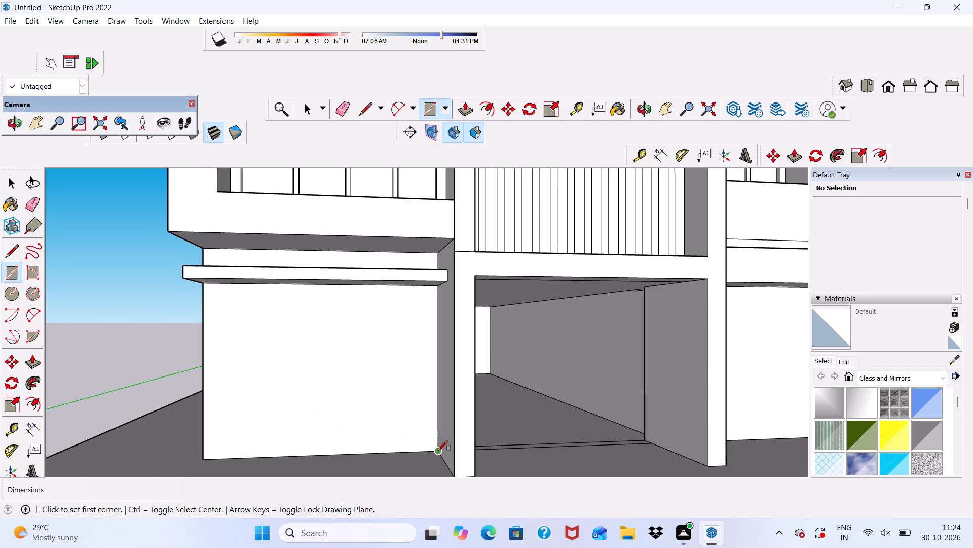
{"action": "scroll", "coordinate": [438, 451], "scroll_direction": "up", "scroll_amount": 5}
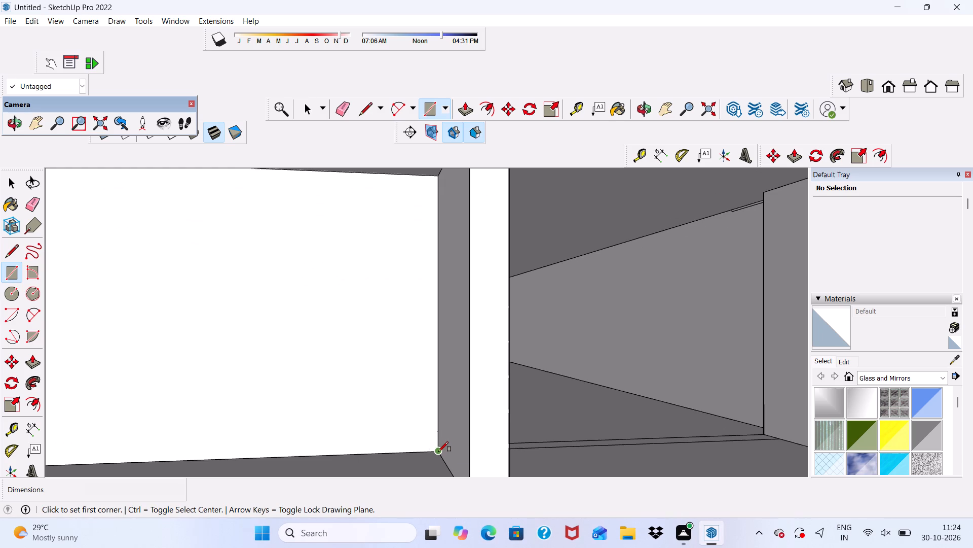
{"action": "left_click", "coordinate": [438, 452]}
{"action": "scroll", "coordinate": [349, 423], "scroll_direction": "down", "scroll_amount": 5}
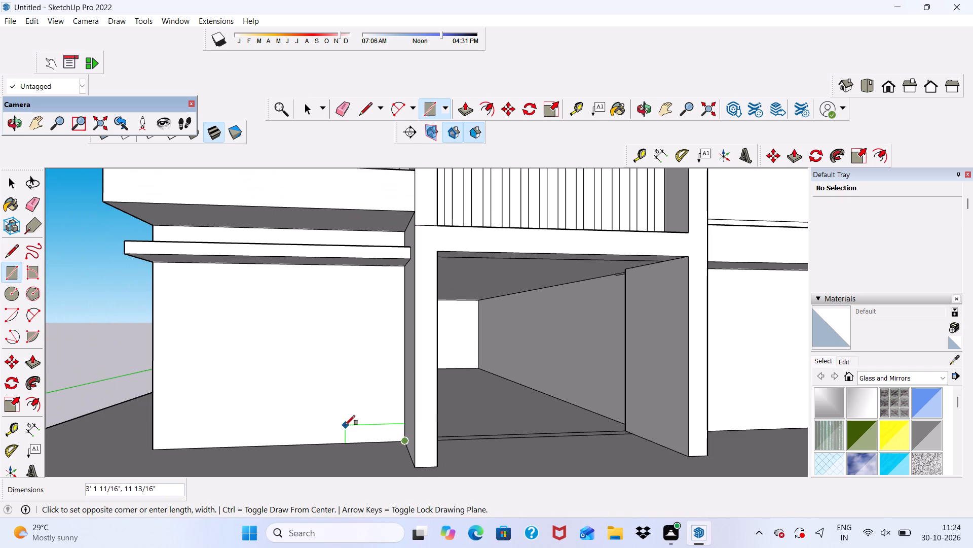
{"action": "scroll", "coordinate": [273, 309], "scroll_direction": "up", "scroll_amount": 2}
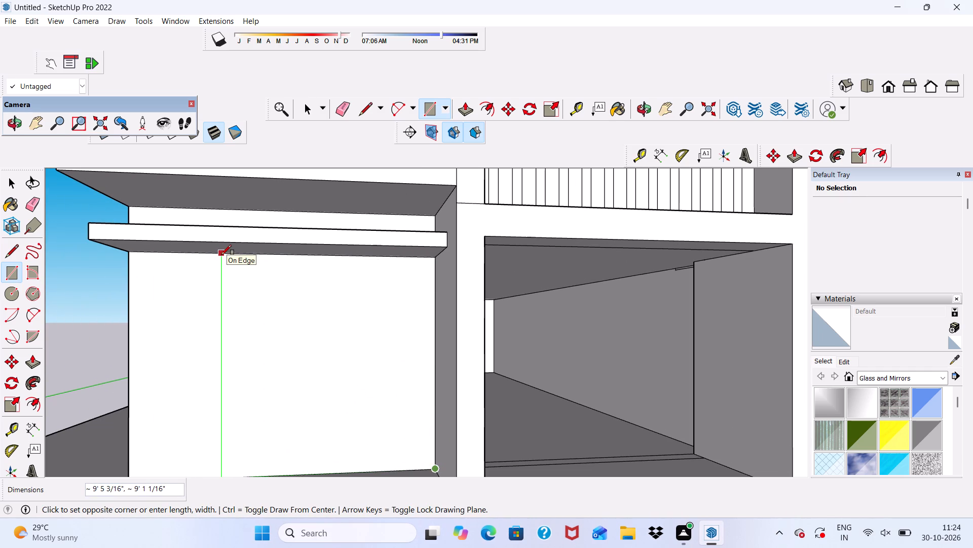
{"action": "left_click", "coordinate": [221, 255]}
{"action": "scroll", "coordinate": [221, 256], "scroll_direction": "down", "scroll_amount": 7}
{"action": "scroll", "coordinate": [249, 291], "scroll_direction": "up", "scroll_amount": 1}
{"action": "middle_click_drag", "start_coordinate": [249, 293], "coordinate": [258, 259]}
{"action": "scroll", "coordinate": [258, 275], "scroll_direction": "up", "scroll_amount": 2}
{"action": "scroll", "coordinate": [260, 275], "scroll_direction": "down", "scroll_amount": 5}
{"action": "key", "text": "space"}
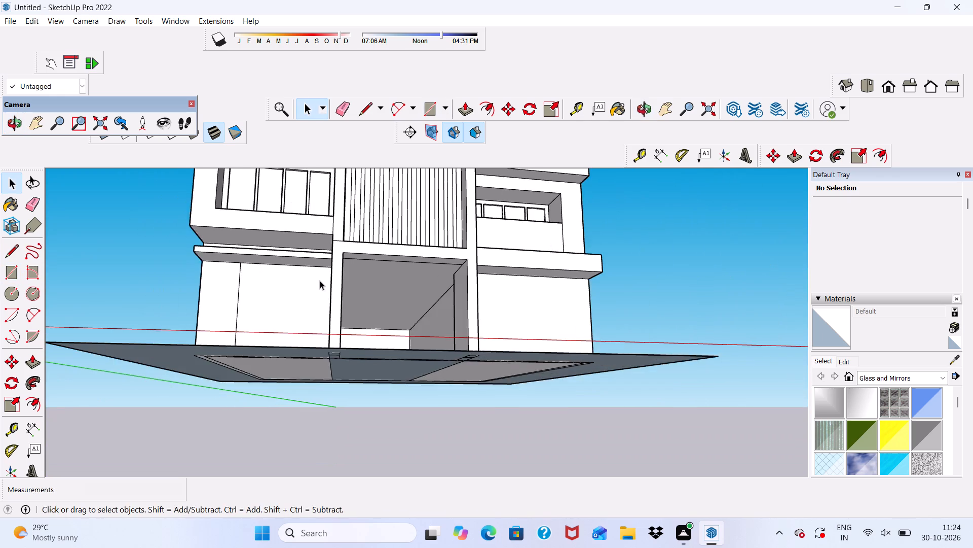
Offset the new rectangle's outline inward by 6" to form a frame.
{"action": "scroll", "coordinate": [320, 281], "scroll_direction": "down", "scroll_amount": 2}
{"action": "middle_click_drag", "start_coordinate": [315, 299], "coordinate": [303, 345]}
{"action": "scroll", "coordinate": [287, 325], "scroll_direction": "up", "scroll_amount": 3}
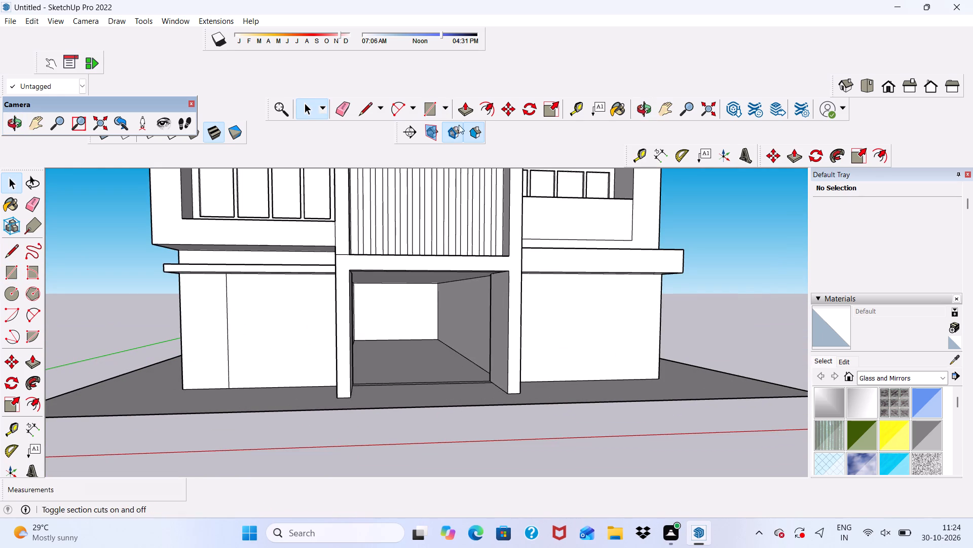
{"action": "left_click", "coordinate": [488, 101]}
{"action": "scroll", "coordinate": [214, 314], "scroll_direction": "up", "scroll_amount": 2}
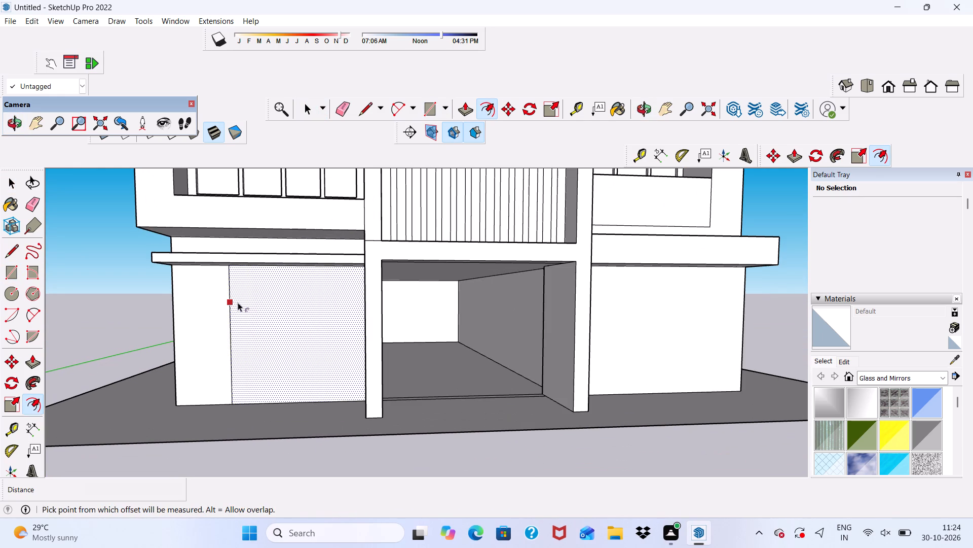
{"action": "left_click", "coordinate": [238, 302]}
{"action": "key", "text": "6"}
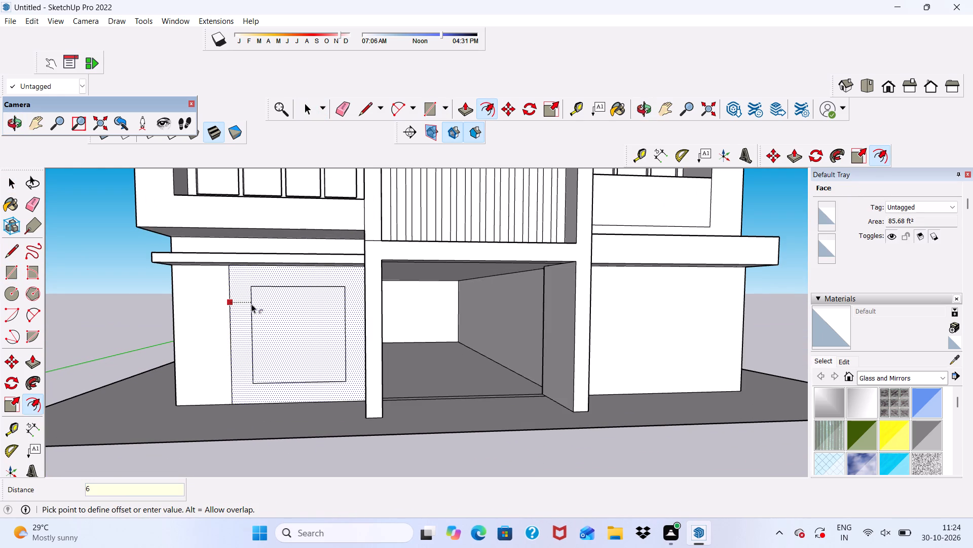
{"action": "key", "text": "shift+quotedbl"}
{"action": "key", "text": "Return"}
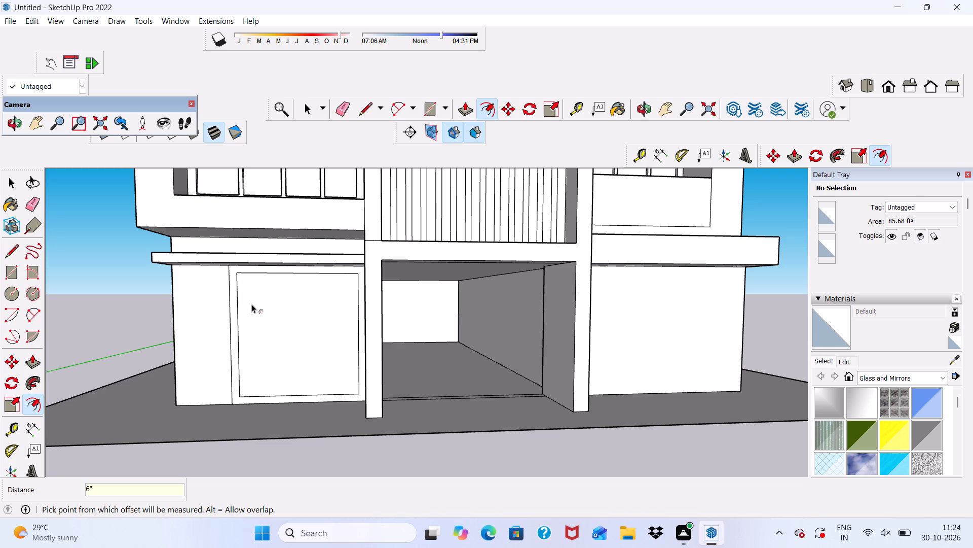
{"action": "scroll", "coordinate": [243, 303], "scroll_direction": "down", "scroll_amount": 5}
{"action": "key", "text": "space"}
{"action": "left_click", "coordinate": [105, 338]}
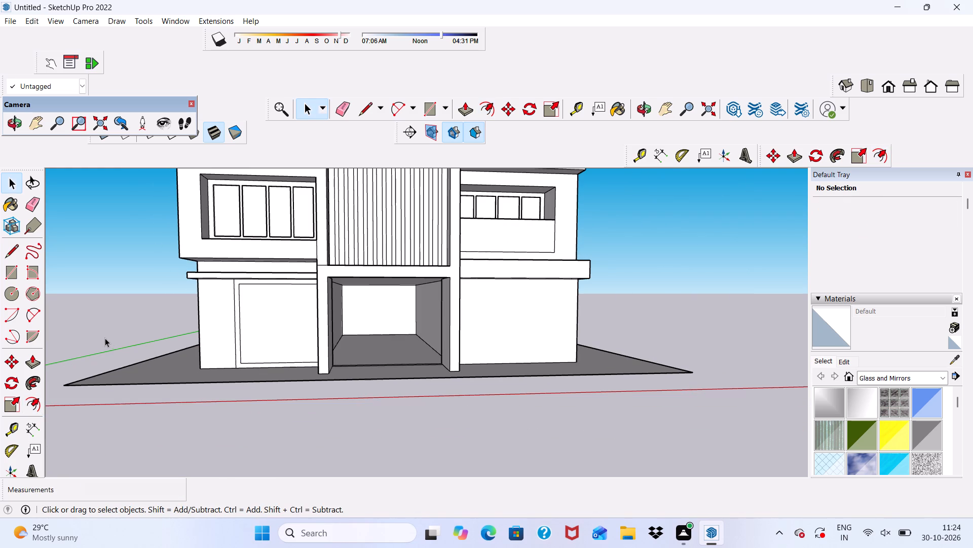
Place two vertical guides dividing the inner rectangle into three, the first about 2' 8" from its outer side edge.
{"action": "scroll", "coordinate": [122, 335], "scroll_direction": "up", "scroll_amount": 6}
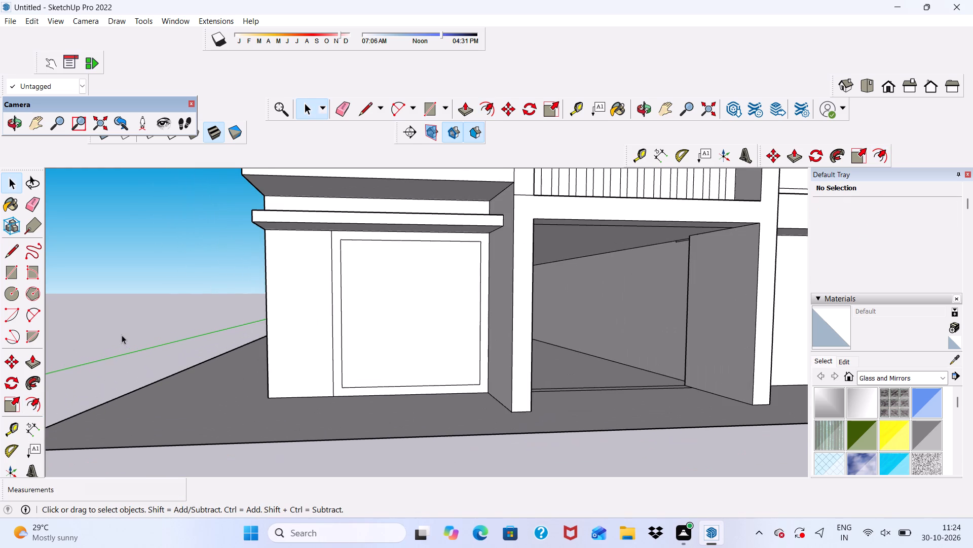
{"action": "scroll", "coordinate": [142, 344], "scroll_direction": "down", "scroll_amount": 10}
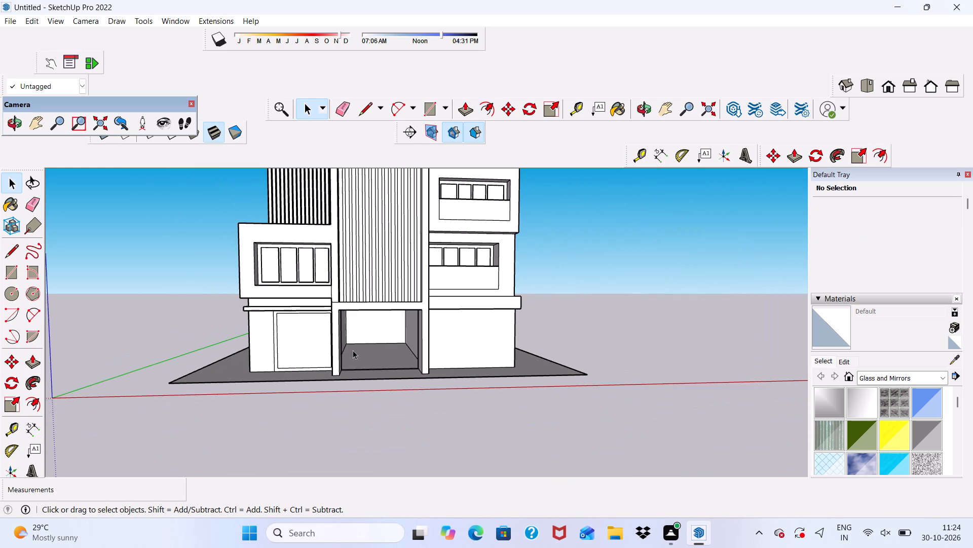
{"action": "middle_click_drag", "start_coordinate": [353, 350], "coordinate": [347, 424]}
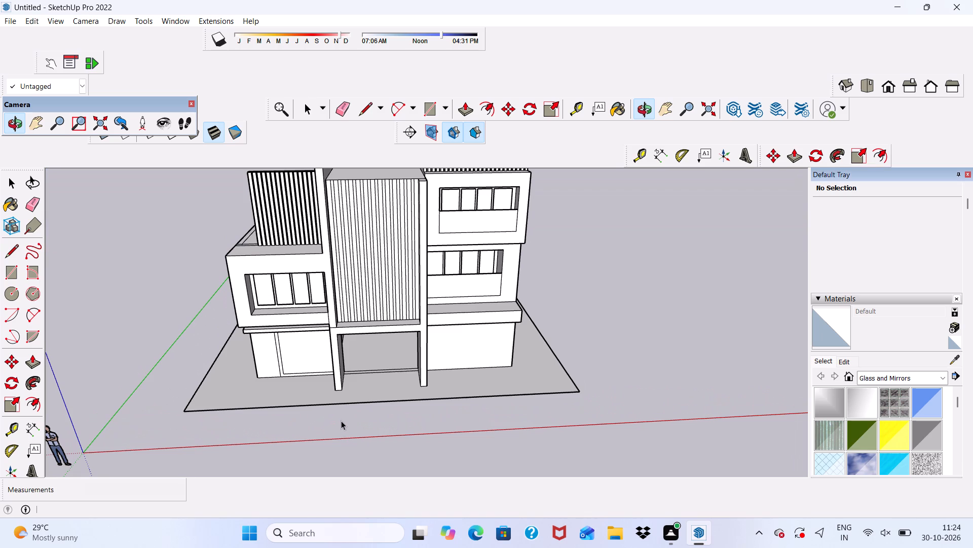
{"action": "scroll", "coordinate": [282, 352], "scroll_direction": "up", "scroll_amount": 7}
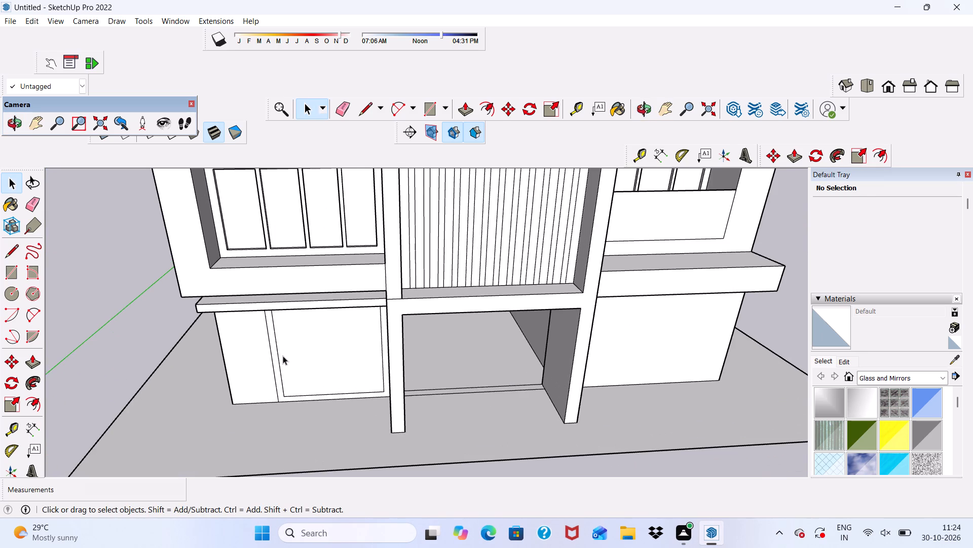
{"action": "scroll", "coordinate": [278, 309], "scroll_direction": "up", "scroll_amount": 2}
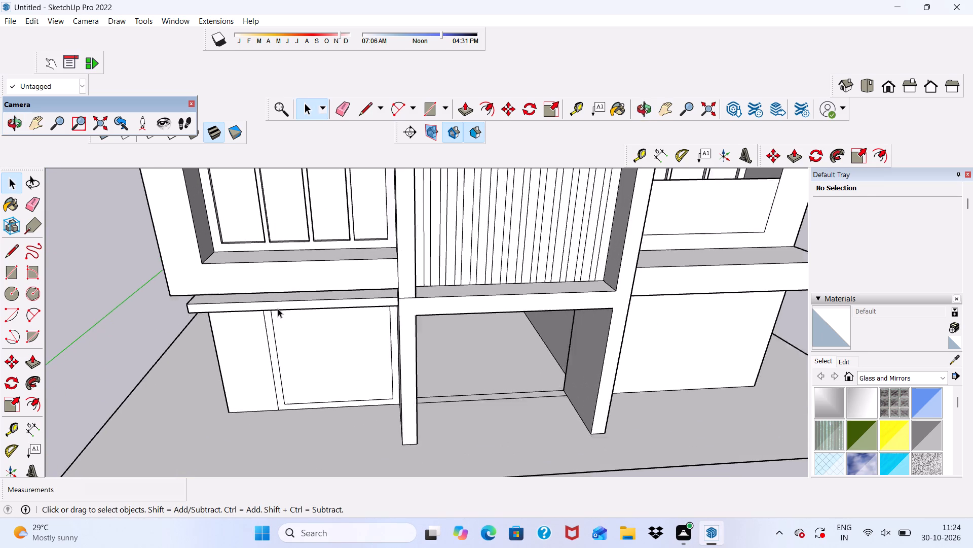
{"action": "scroll", "coordinate": [278, 309], "scroll_direction": "up", "scroll_amount": 2}
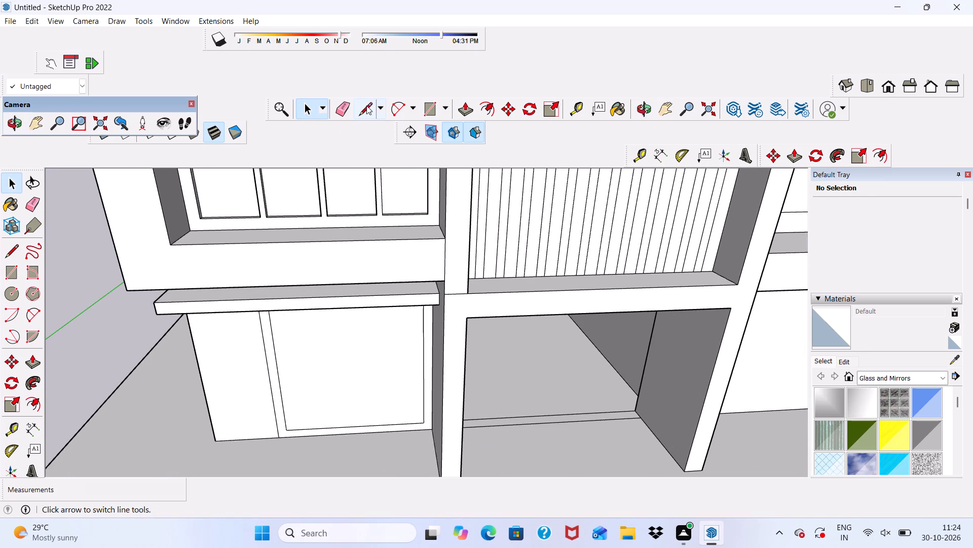
{"action": "left_click", "coordinate": [576, 109]}
{"action": "scroll", "coordinate": [520, 177], "scroll_direction": "down", "scroll_amount": 4}
{"action": "middle_click_drag", "start_coordinate": [508, 231], "coordinate": [480, 150]}
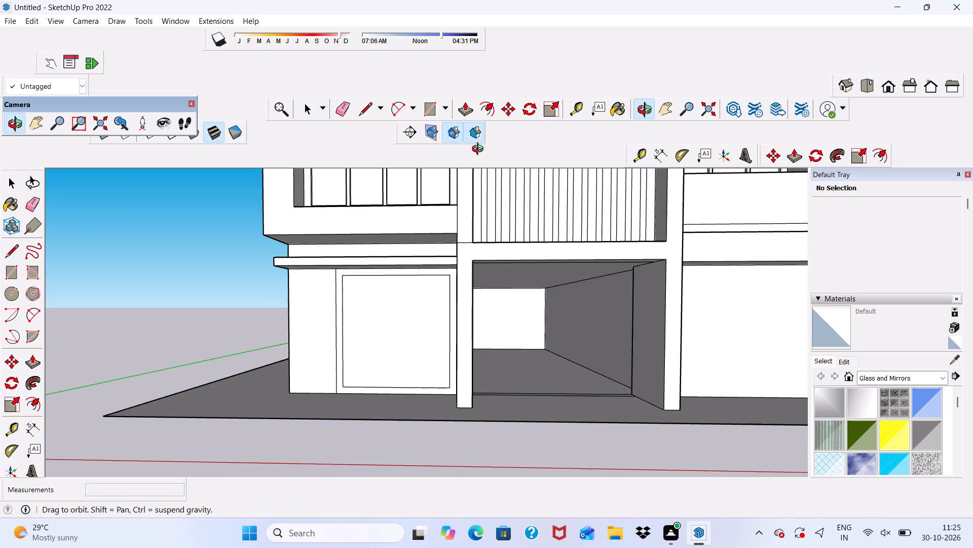
{"action": "middle_click_drag", "start_coordinate": [480, 150], "coordinate": [479, 152]}
{"action": "scroll", "coordinate": [354, 389], "scroll_direction": "up", "scroll_amount": 5}
{"action": "scroll", "coordinate": [328, 303], "scroll_direction": "up", "scroll_amount": 4}
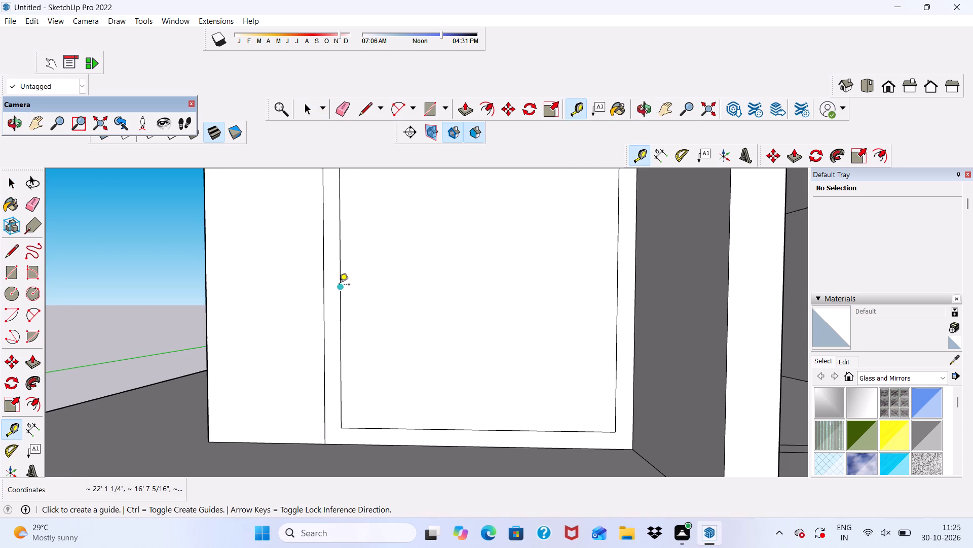
{"action": "left_click", "coordinate": [341, 279]}
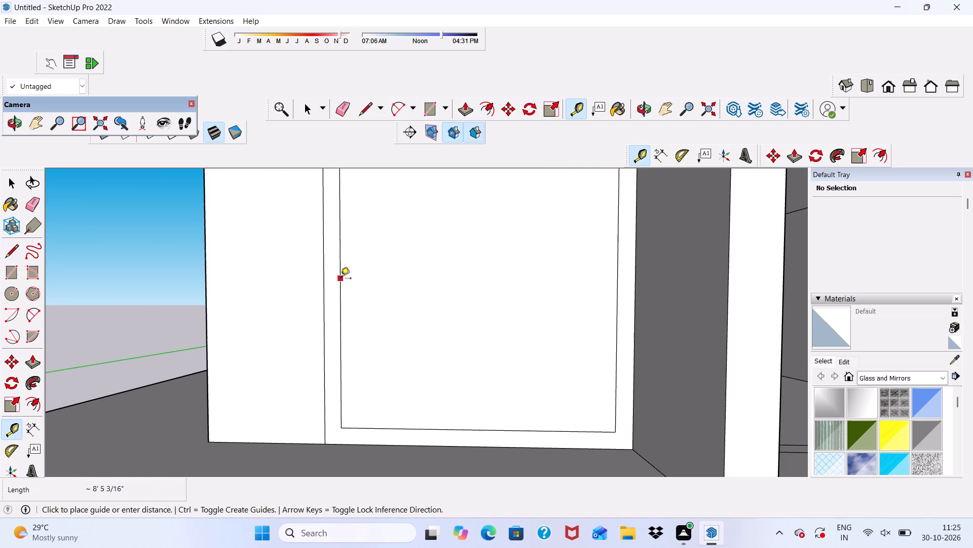
{"action": "scroll", "coordinate": [370, 279], "scroll_direction": "down", "scroll_amount": 4}
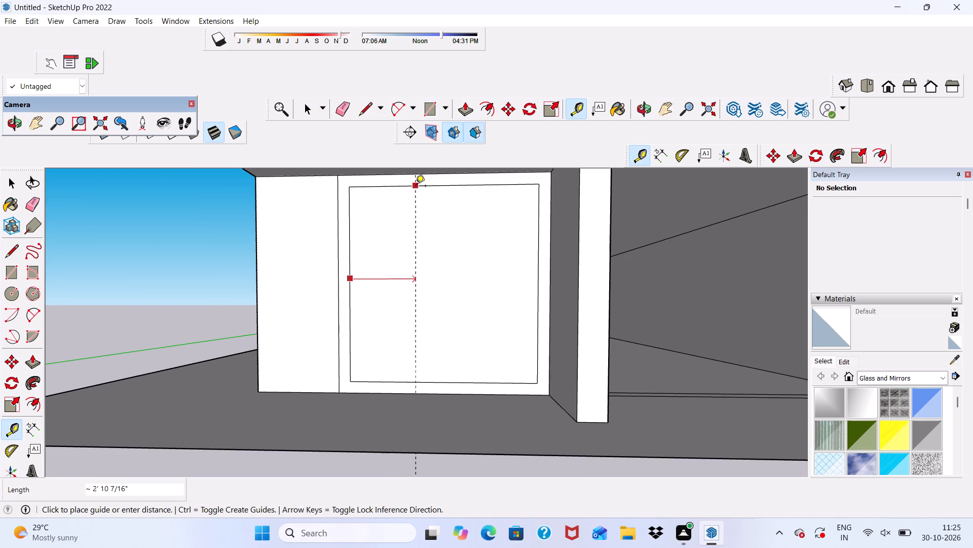
{"action": "left_click", "coordinate": [410, 189]}
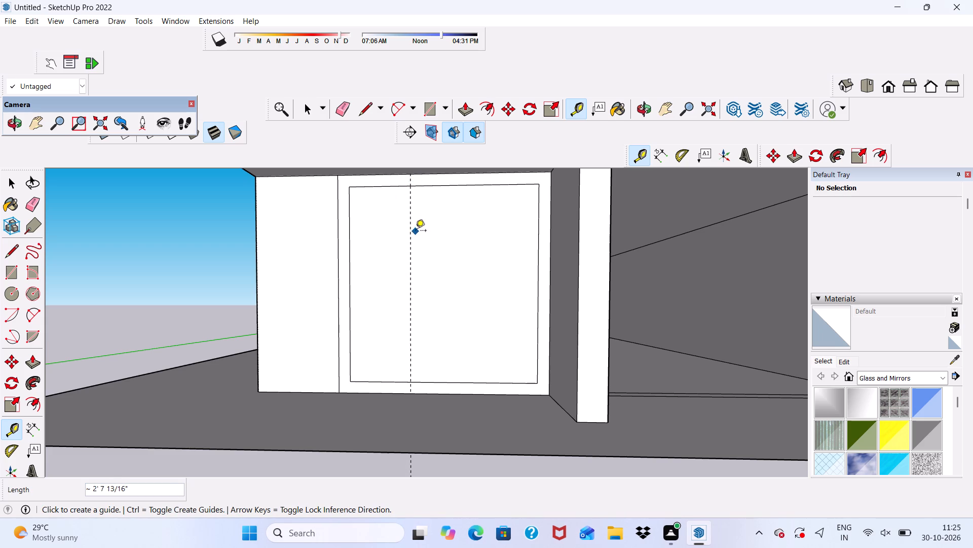
{"action": "left_click", "coordinate": [411, 237]}
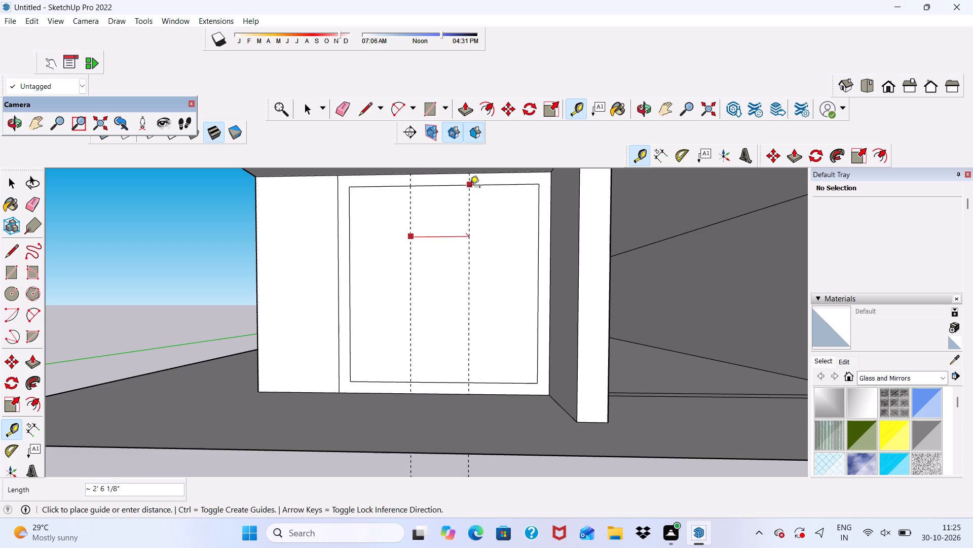
{"action": "left_click", "coordinate": [479, 188]}
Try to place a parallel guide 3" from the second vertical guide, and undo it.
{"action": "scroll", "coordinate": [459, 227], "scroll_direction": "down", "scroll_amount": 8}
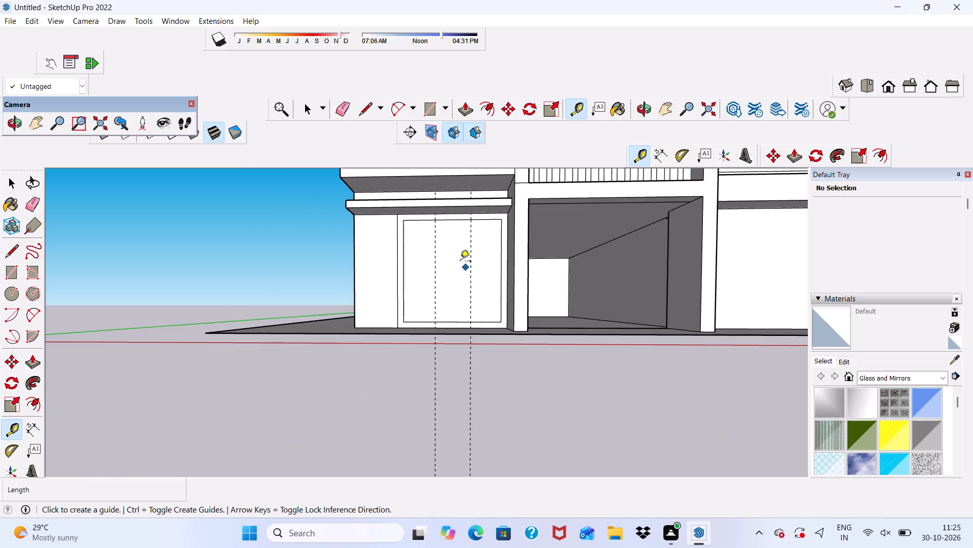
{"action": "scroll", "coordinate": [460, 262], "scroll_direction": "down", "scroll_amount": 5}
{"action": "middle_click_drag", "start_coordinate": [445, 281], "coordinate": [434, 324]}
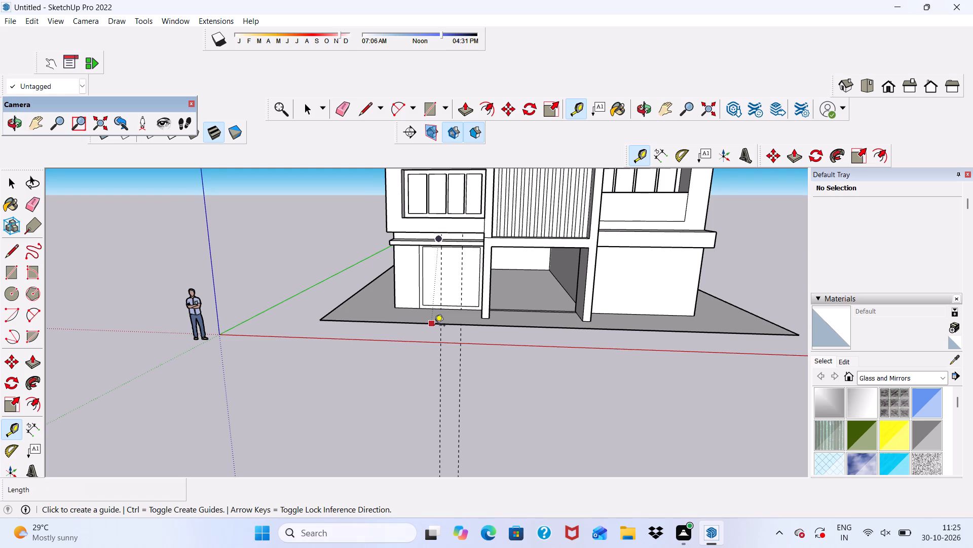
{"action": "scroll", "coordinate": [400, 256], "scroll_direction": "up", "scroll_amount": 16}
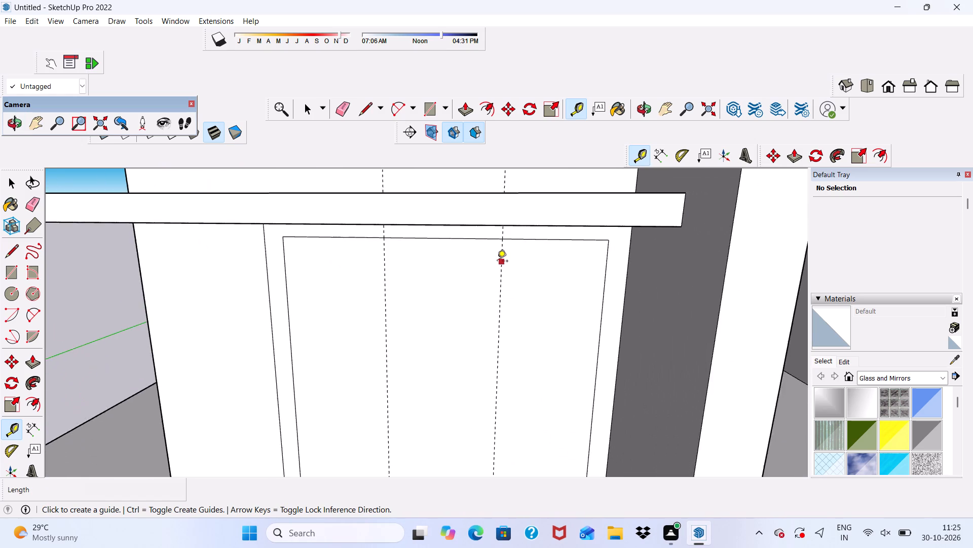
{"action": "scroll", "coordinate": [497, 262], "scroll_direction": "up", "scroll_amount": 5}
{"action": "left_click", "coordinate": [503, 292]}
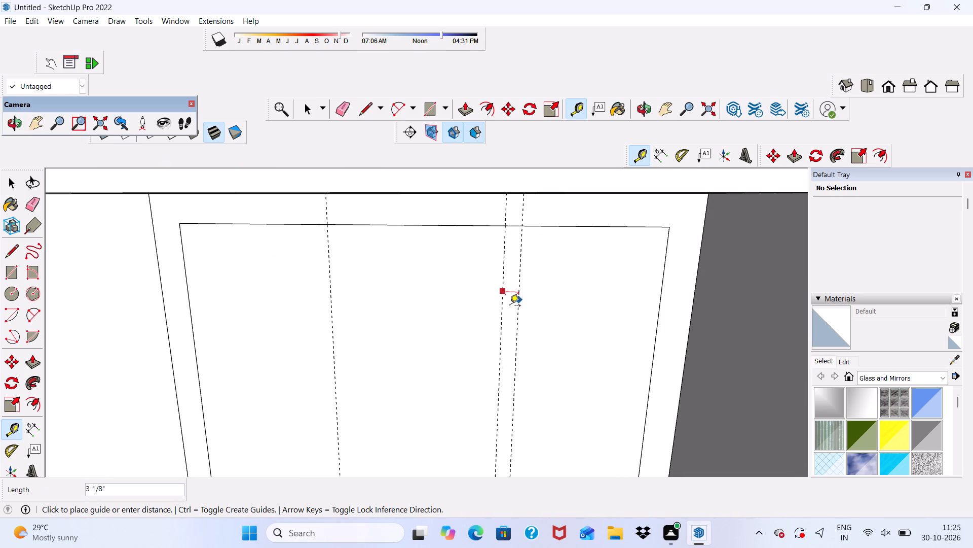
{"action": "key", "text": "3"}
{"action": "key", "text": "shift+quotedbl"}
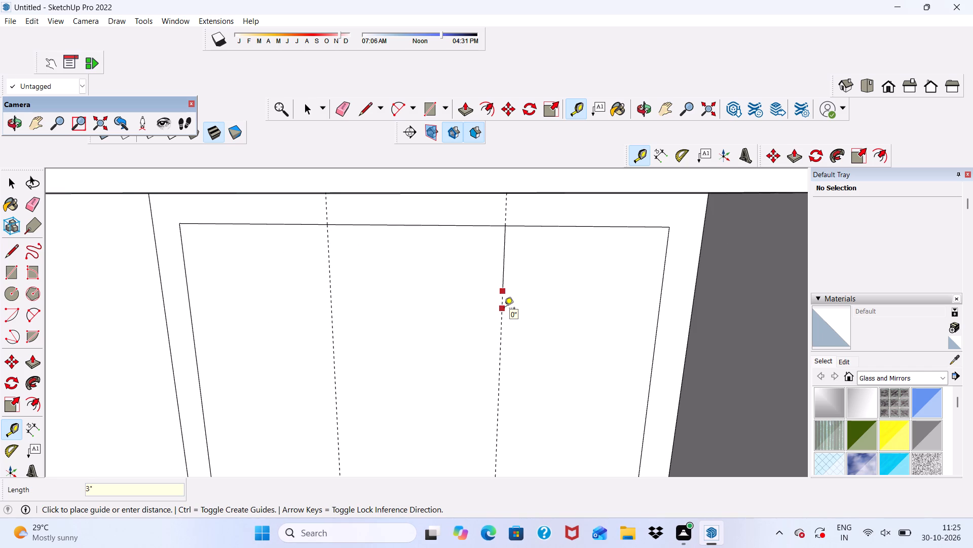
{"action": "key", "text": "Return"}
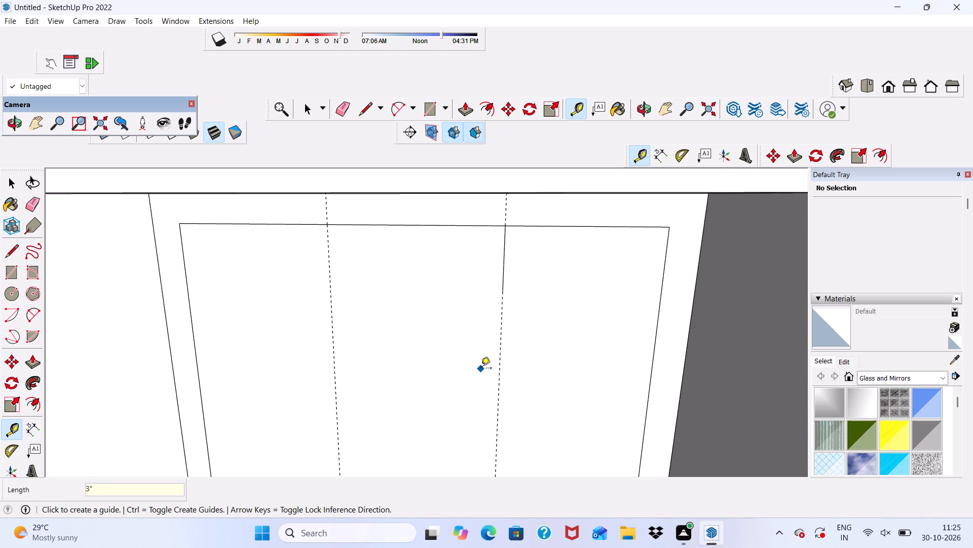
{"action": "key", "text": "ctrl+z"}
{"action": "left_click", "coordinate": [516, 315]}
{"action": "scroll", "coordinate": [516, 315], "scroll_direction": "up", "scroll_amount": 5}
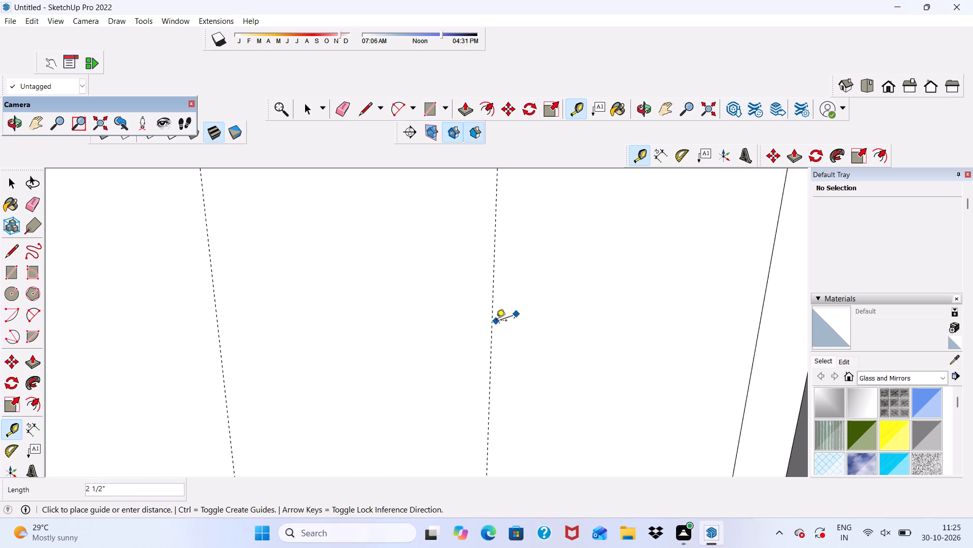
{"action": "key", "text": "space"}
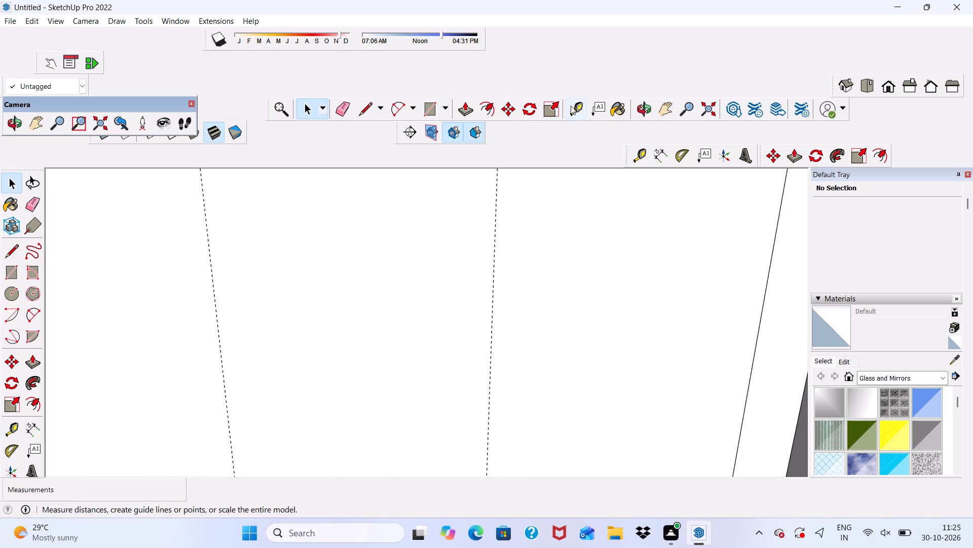
Place a parallel guide 3" from each of the two vertical guides, on the side toward the entrance column.
{"action": "left_click", "coordinate": [576, 105]}
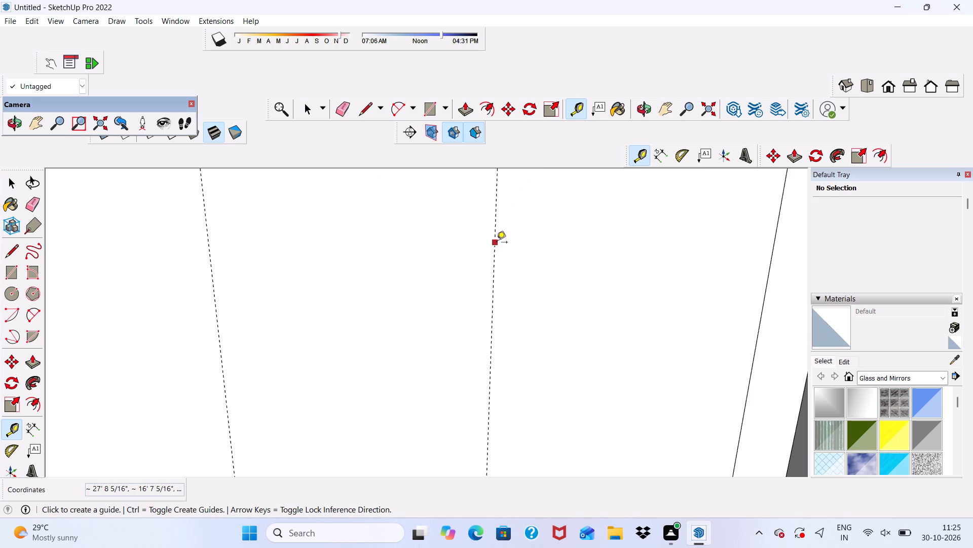
{"action": "left_click", "coordinate": [497, 243]}
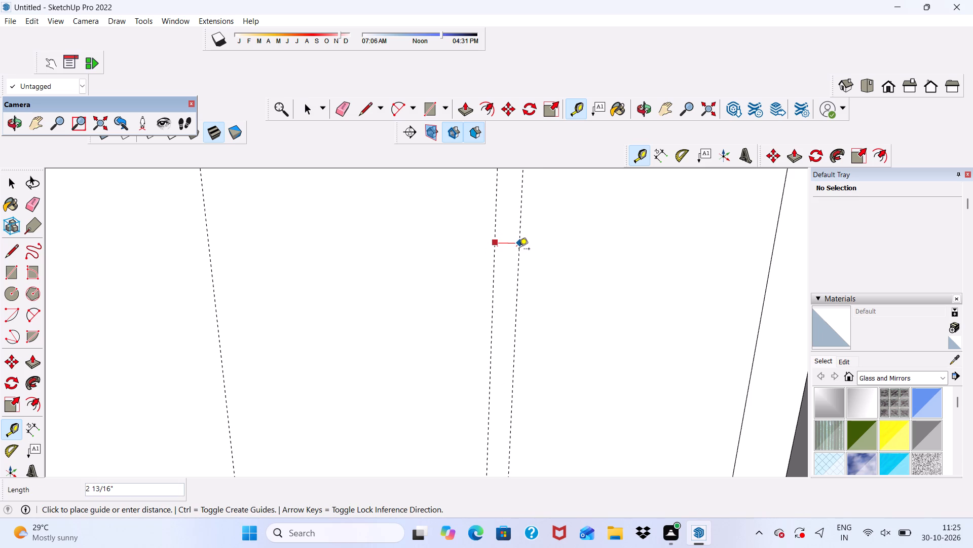
{"action": "key", "text": "3"}
{"action": "key", "text": "shift+quotedbl"}
{"action": "key", "text": "Return"}
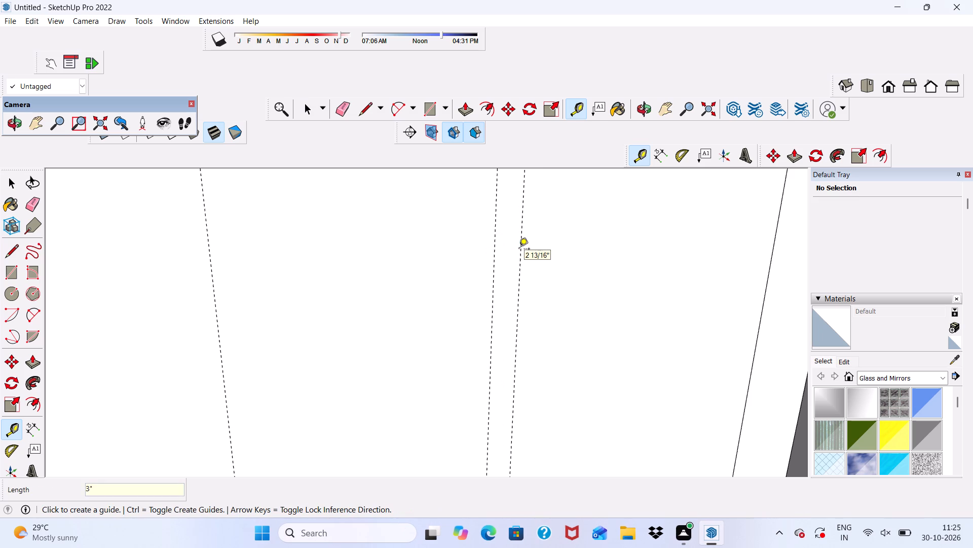
{"action": "scroll", "coordinate": [188, 311], "scroll_direction": "down", "scroll_amount": 5}
{"action": "left_click", "coordinate": [206, 297]}
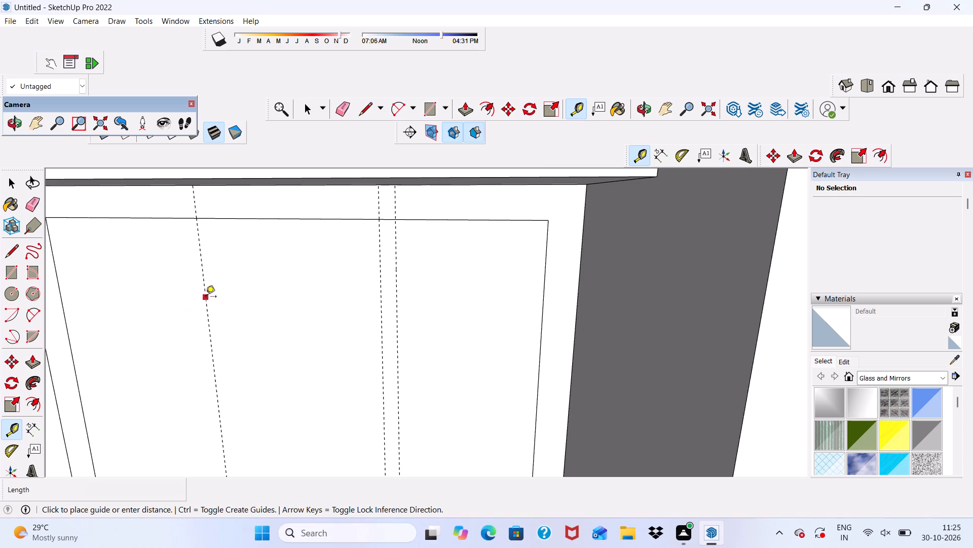
{"action": "key", "text": "3"}
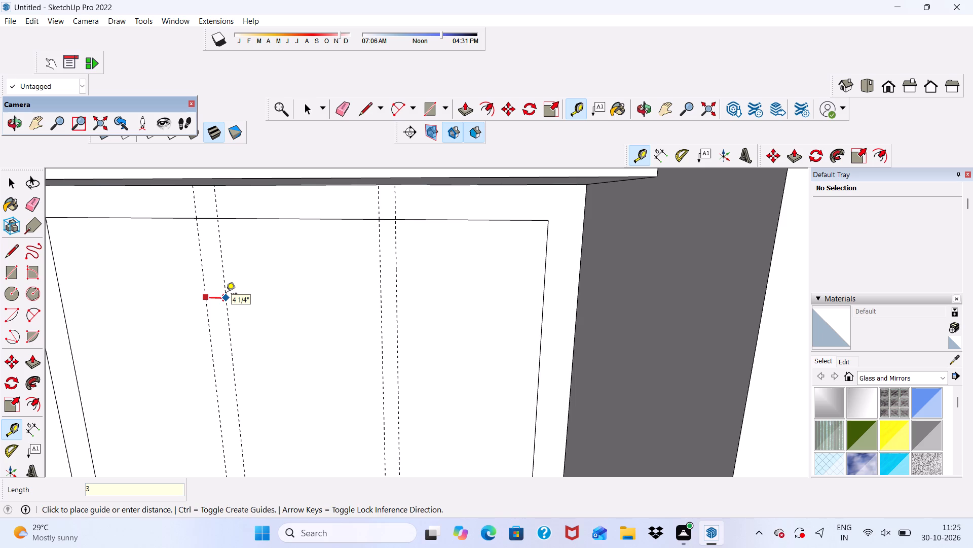
{"action": "key", "text": "shift+quotedbl"}
{"action": "key", "text": "Return"}
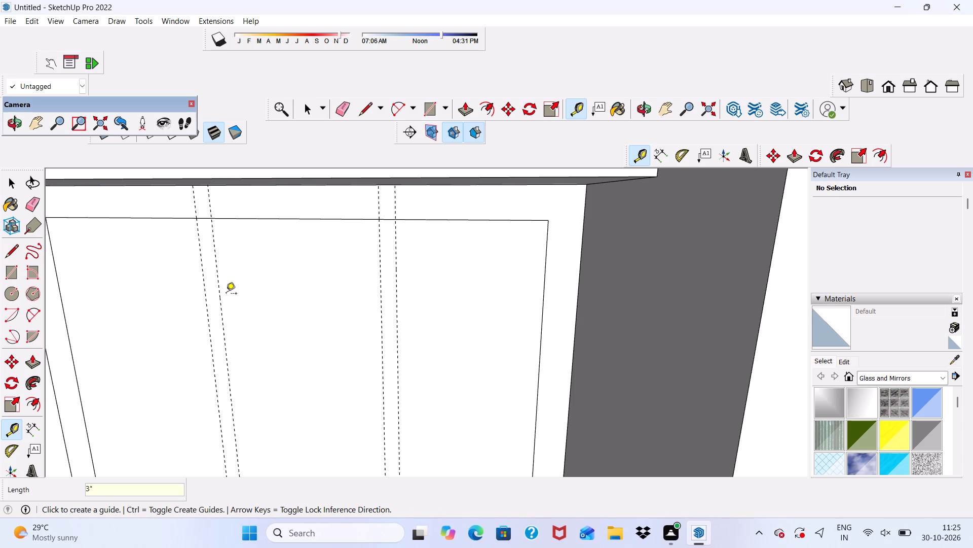
{"action": "key", "text": "space"}
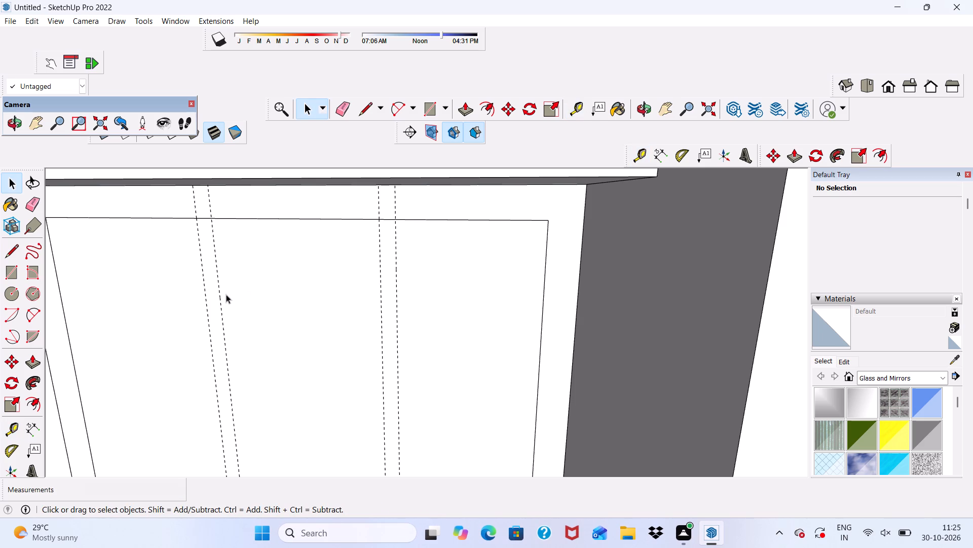
Draw two vertical lines about 8' 5" long along the guide pair farther from the entrance column, spanning the inner rectangle's full height.
{"action": "scroll", "coordinate": [0, 362], "scroll_direction": "up", "scroll_amount": 1}
{"action": "left_click", "coordinate": [365, 108]}
{"action": "scroll", "coordinate": [422, 162], "scroll_direction": "down", "scroll_amount": 11}
{"action": "scroll", "coordinate": [287, 254], "scroll_direction": "up", "scroll_amount": 6}
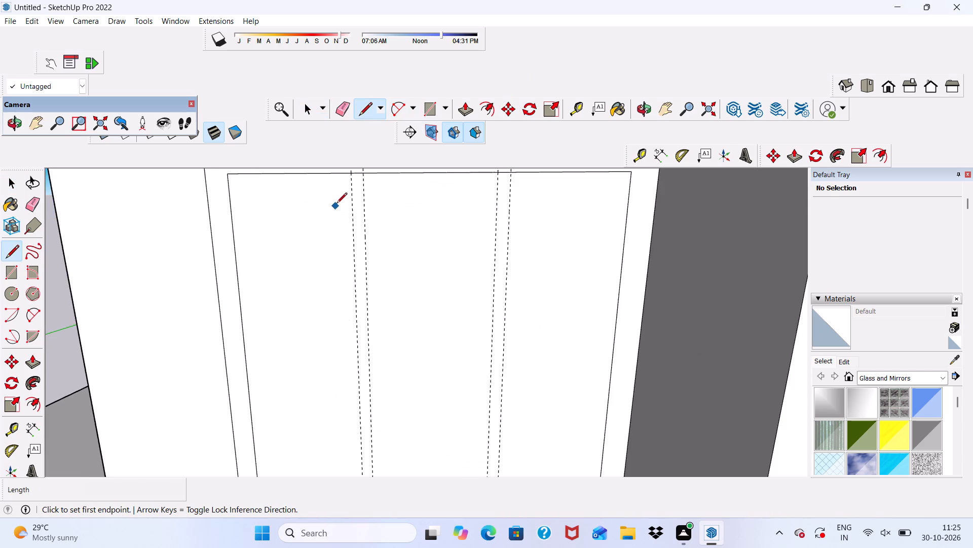
{"action": "scroll", "coordinate": [339, 199], "scroll_direction": "up", "scroll_amount": 2}
{"action": "scroll", "coordinate": [364, 236], "scroll_direction": "down", "scroll_amount": 7}
{"action": "scroll", "coordinate": [380, 212], "scroll_direction": "up", "scroll_amount": 10}
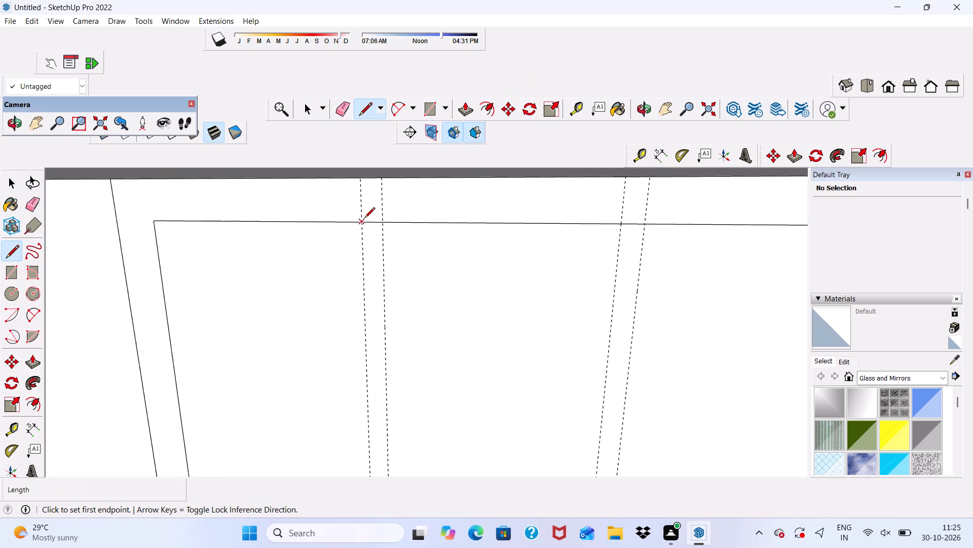
{"action": "left_click", "coordinate": [359, 222]}
{"action": "scroll", "coordinate": [373, 235], "scroll_direction": "down", "scroll_amount": 5}
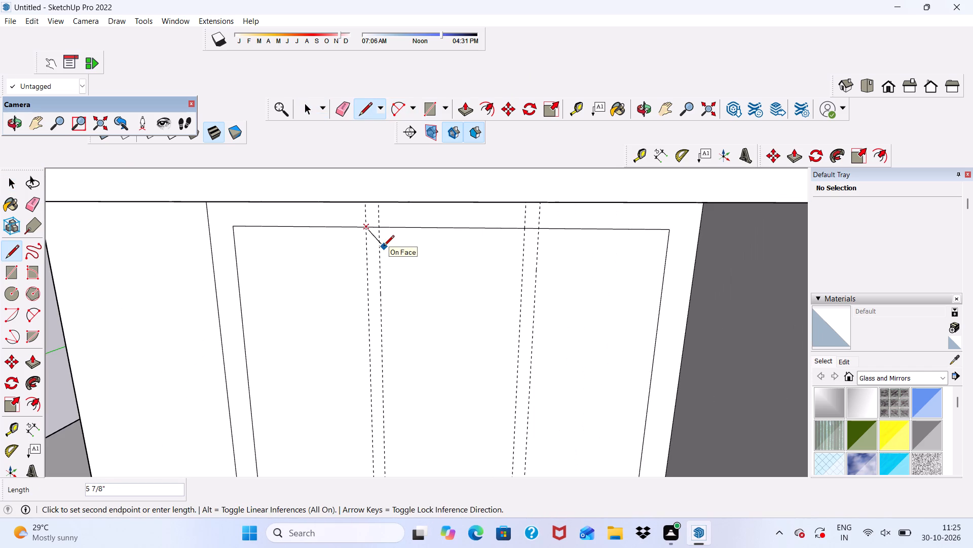
{"action": "scroll", "coordinate": [313, 9], "scroll_direction": "down", "scroll_amount": 5}
{"action": "scroll", "coordinate": [451, 9], "scroll_direction": "down", "scroll_amount": 5}
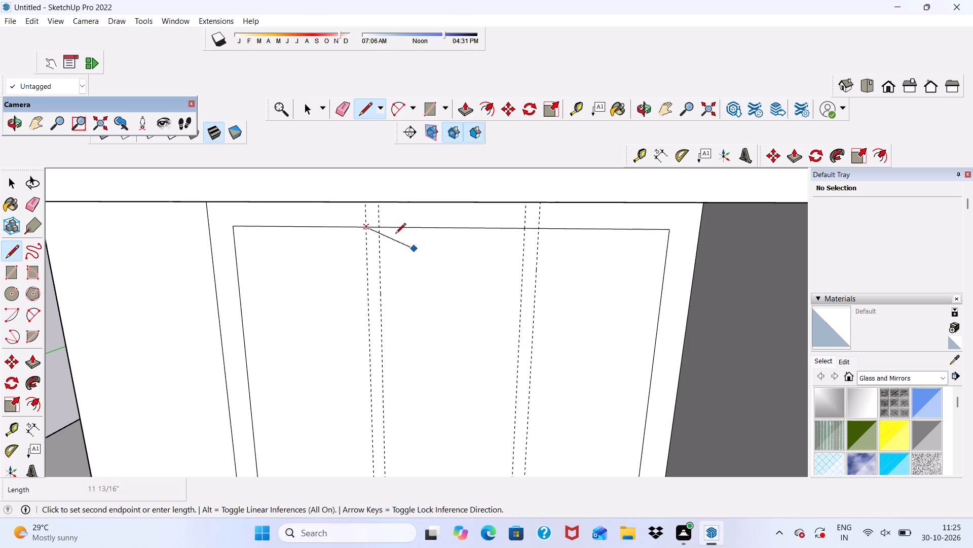
{"action": "scroll", "coordinate": [368, 237], "scroll_direction": "down", "scroll_amount": 10}
{"action": "scroll", "coordinate": [390, 358], "scroll_direction": "up", "scroll_amount": 5}
{"action": "scroll", "coordinate": [389, 390], "scroll_direction": "down", "scroll_amount": 1}
{"action": "scroll", "coordinate": [381, 423], "scroll_direction": "up", "scroll_amount": 11}
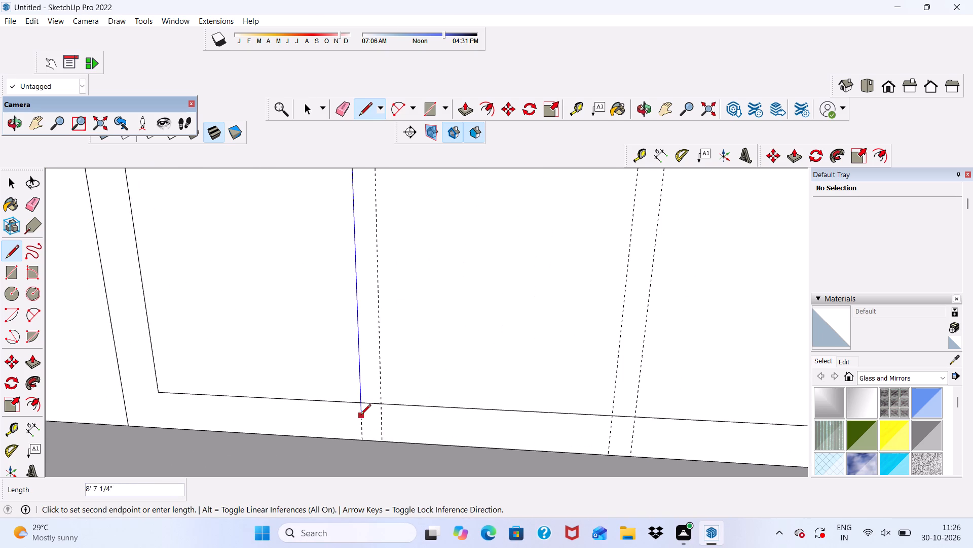
{"action": "scroll", "coordinate": [360, 416], "scroll_direction": "up", "scroll_amount": 4}
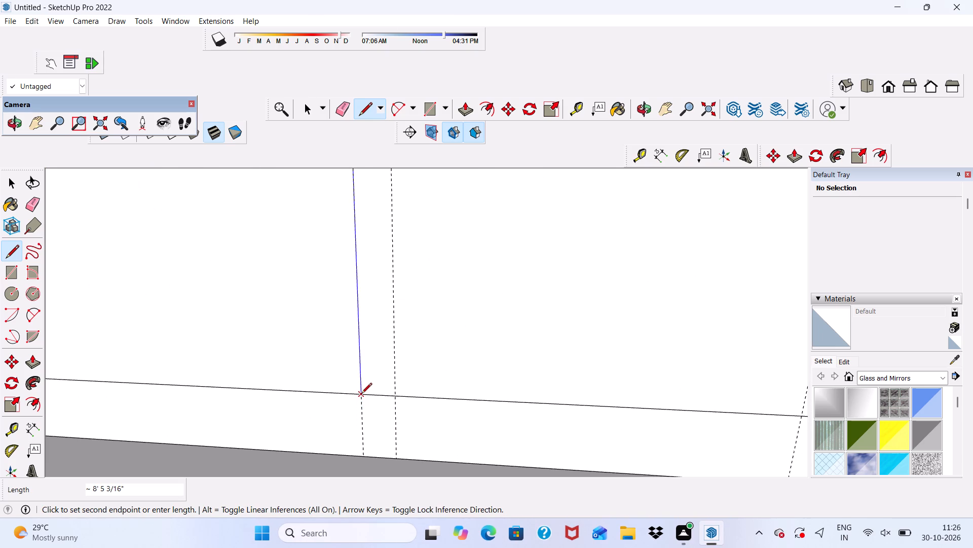
{"action": "left_click", "coordinate": [361, 394]}
{"action": "left_click", "coordinate": [394, 395]}
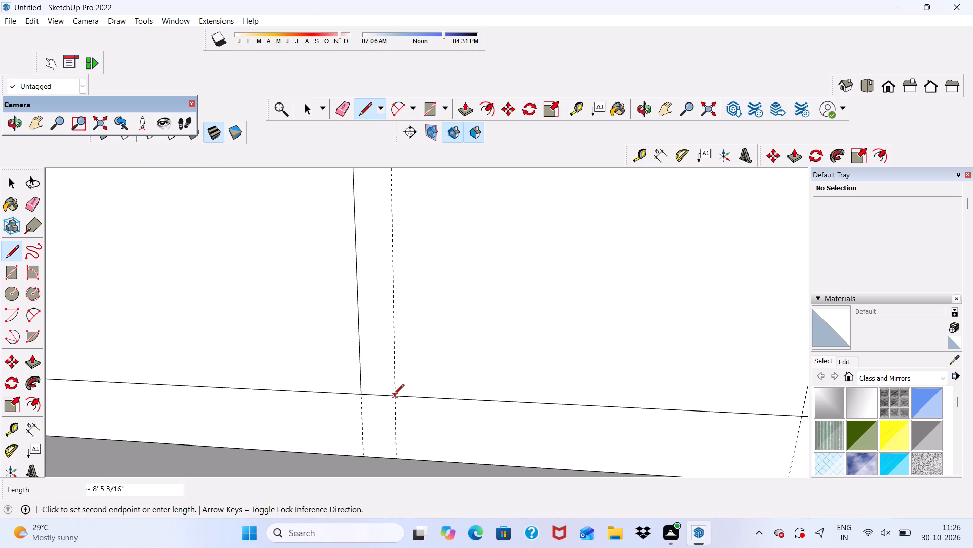
{"action": "scroll", "coordinate": [404, 419], "scroll_direction": "down", "scroll_amount": 6}
{"action": "scroll", "coordinate": [414, 420], "scroll_direction": "down", "scroll_amount": 17}
{"action": "scroll", "coordinate": [404, 250], "scroll_direction": "up", "scroll_amount": 6}
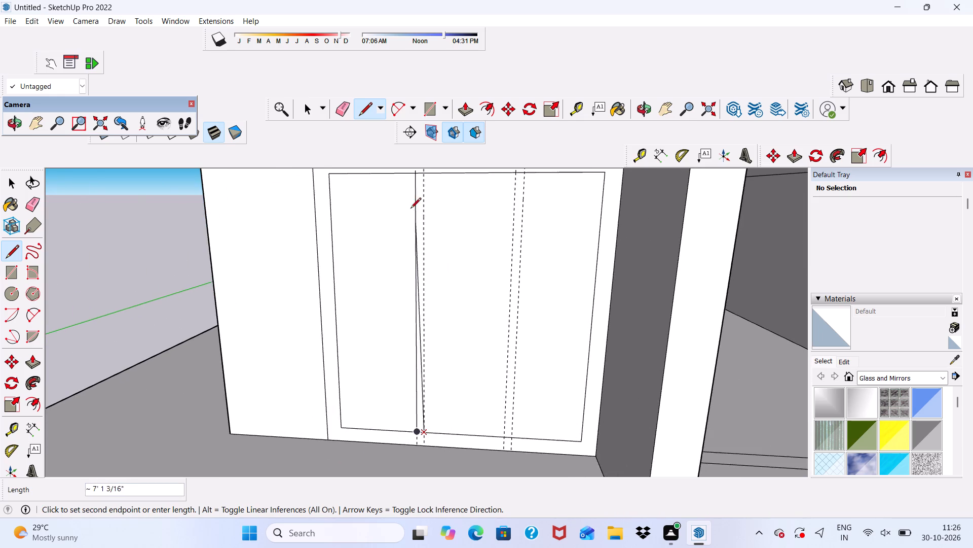
{"action": "scroll", "coordinate": [433, 222], "scroll_direction": "down", "scroll_amount": 5}
{"action": "scroll", "coordinate": [451, 208], "scroll_direction": "up", "scroll_amount": 14}
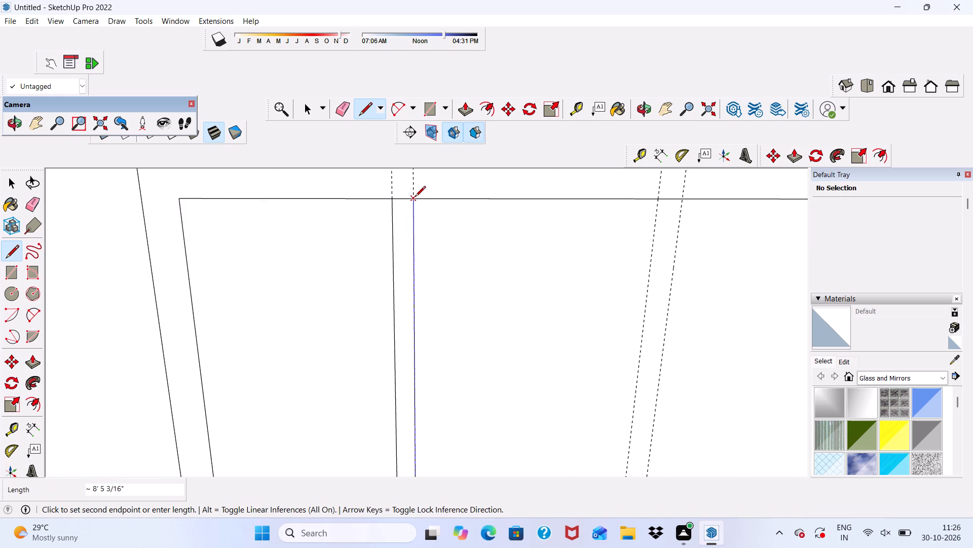
{"action": "left_click", "coordinate": [415, 197]}
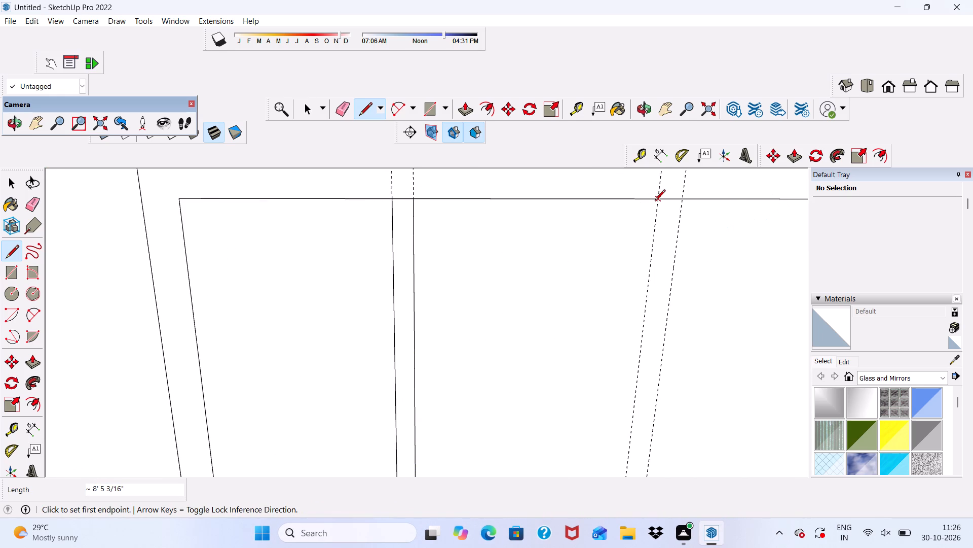
Draw two vertical lines about 8' 5" long along the guide pair nearer the entrance column, spanning the inner rectangle's full height.
{"action": "left_click", "coordinate": [655, 201]}
{"action": "scroll", "coordinate": [653, 266], "scroll_direction": "down", "scroll_amount": 18}
{"action": "scroll", "coordinate": [646, 414], "scroll_direction": "up", "scroll_amount": 4}
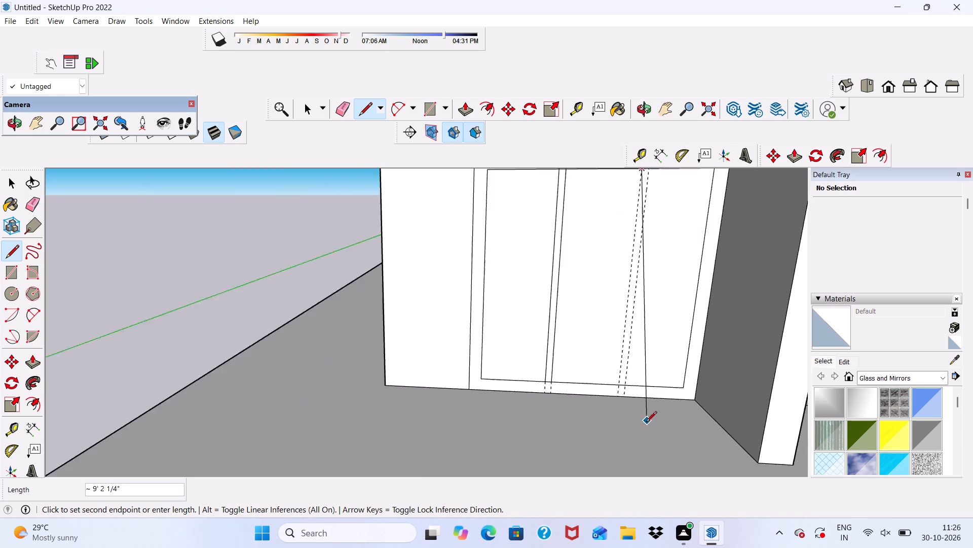
{"action": "scroll", "coordinate": [646, 423], "scroll_direction": "up", "scroll_amount": 2}
{"action": "scroll", "coordinate": [623, 357], "scroll_direction": "up", "scroll_amount": 10}
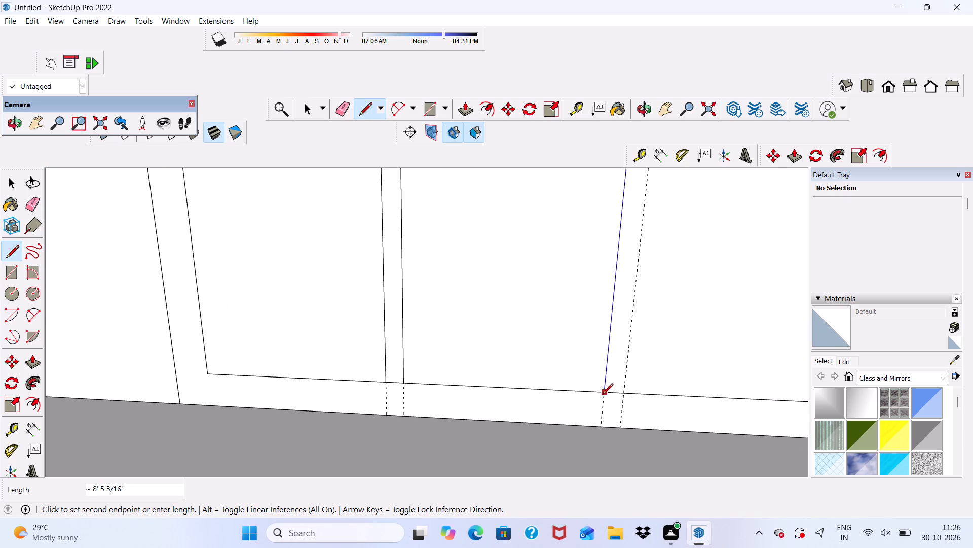
{"action": "left_click", "coordinate": [605, 393]}
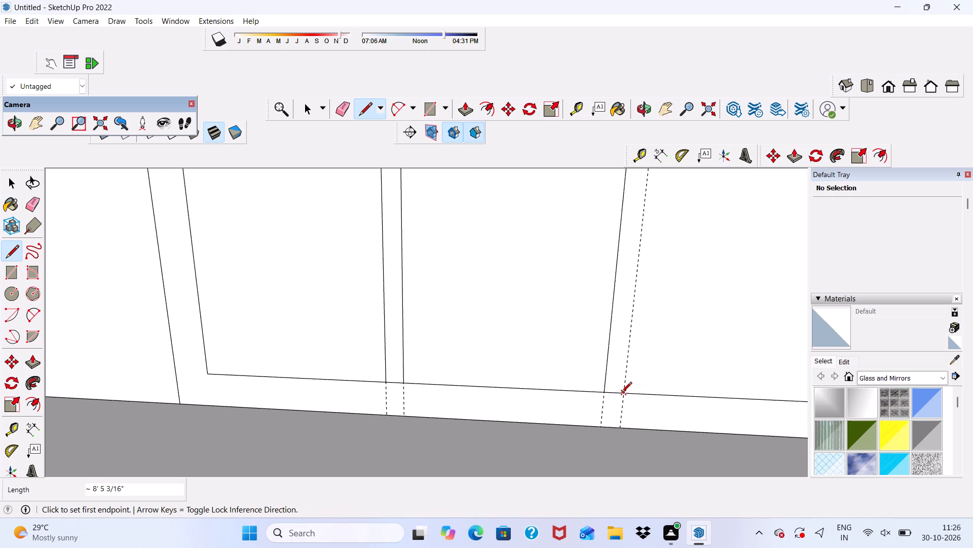
{"action": "left_click", "coordinate": [621, 393]}
{"action": "scroll", "coordinate": [621, 400], "scroll_direction": "down", "scroll_amount": 14}
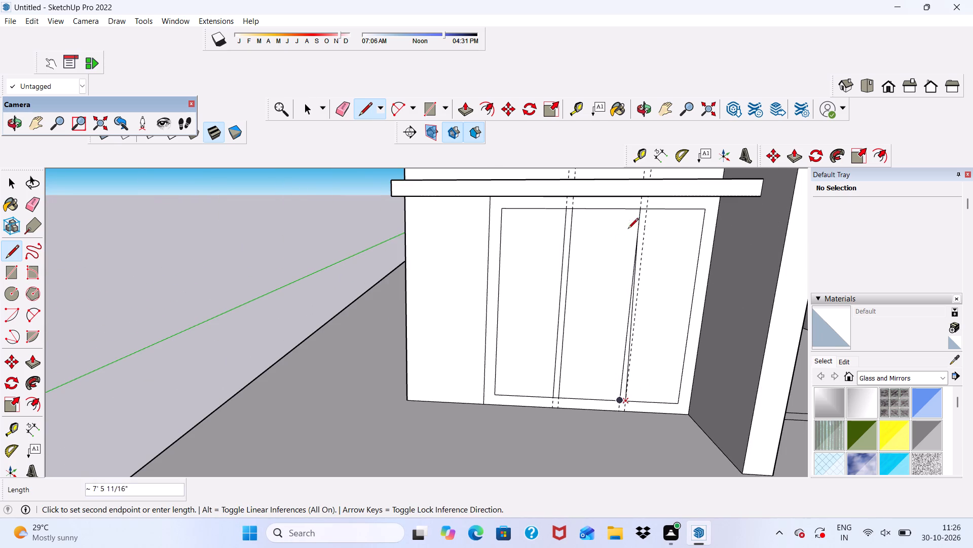
{"action": "scroll", "coordinate": [646, 222], "scroll_direction": "up", "scroll_amount": 9}
{"action": "left_click", "coordinate": [644, 202]}
{"action": "scroll", "coordinate": [617, 243], "scroll_direction": "down", "scroll_amount": 9}
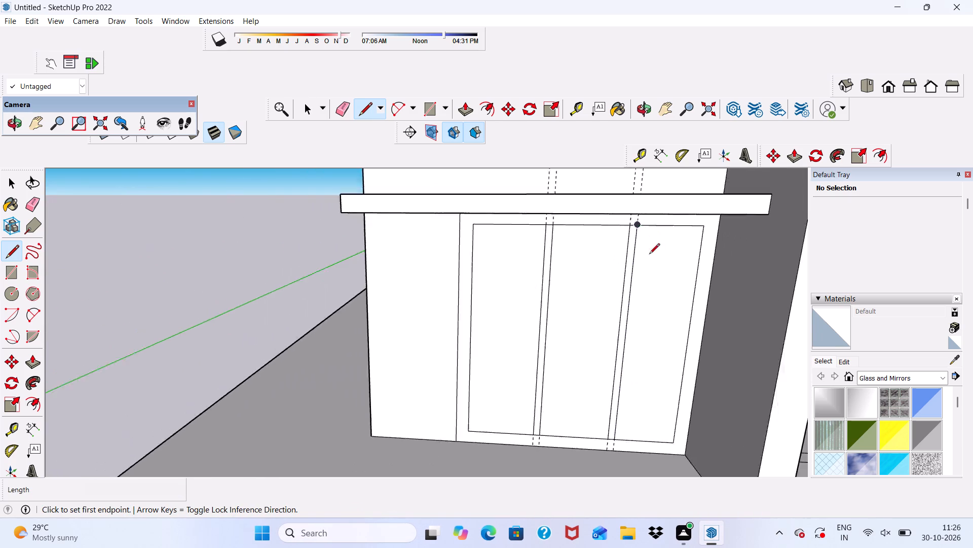
Erase the four vertical guides used for the mullions.
{"action": "scroll", "coordinate": [649, 255], "scroll_direction": "down", "scroll_amount": 14}
{"action": "left_click", "coordinate": [339, 111]}
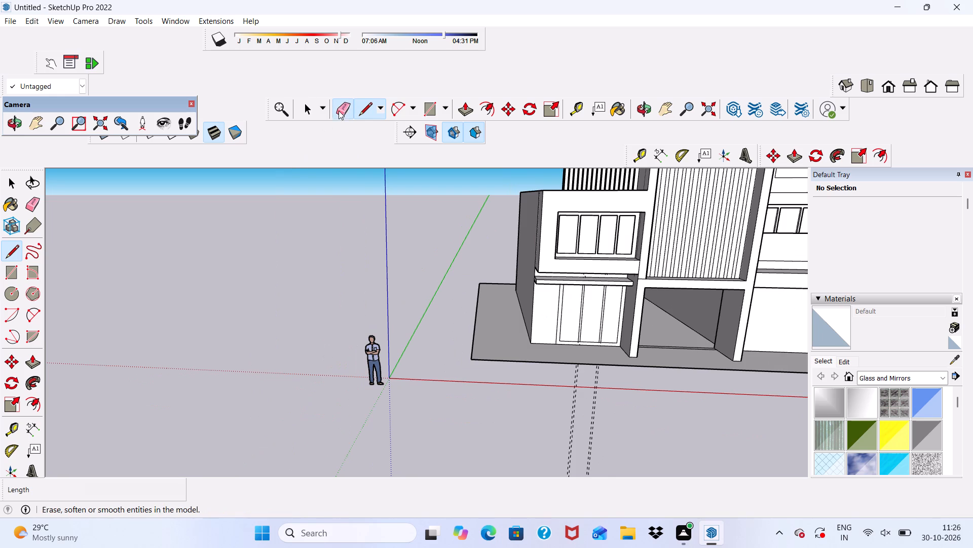
{"action": "scroll", "coordinate": [568, 399], "scroll_direction": "up", "scroll_amount": 7}
{"action": "left_click_drag", "start_coordinate": [573, 369], "coordinate": [616, 368]}
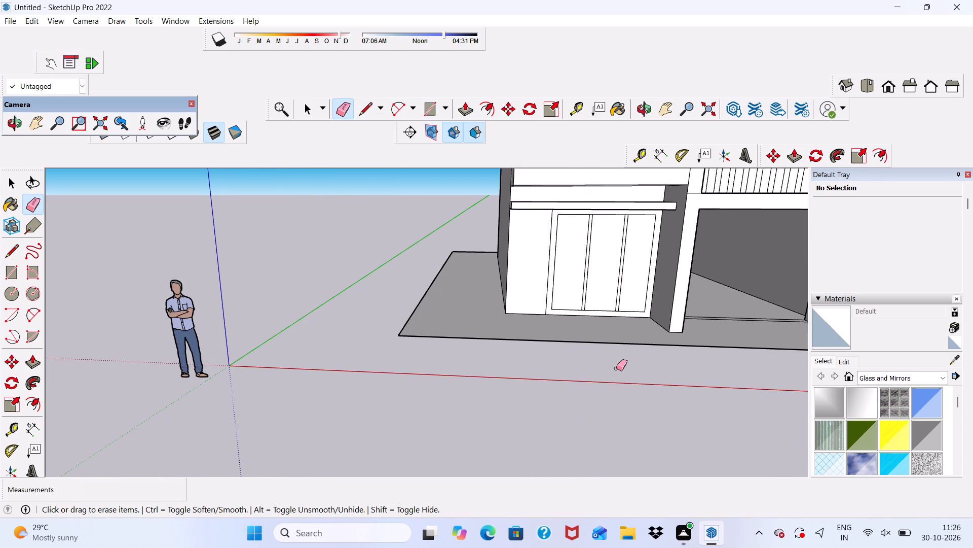
Erase the short edge segments at the bottom and top of both mullions, merging them with the surrounding frame.
{"action": "scroll", "coordinate": [565, 267], "scroll_direction": "up", "scroll_amount": 11}
{"action": "scroll", "coordinate": [587, 329], "scroll_direction": "up", "scroll_amount": 10}
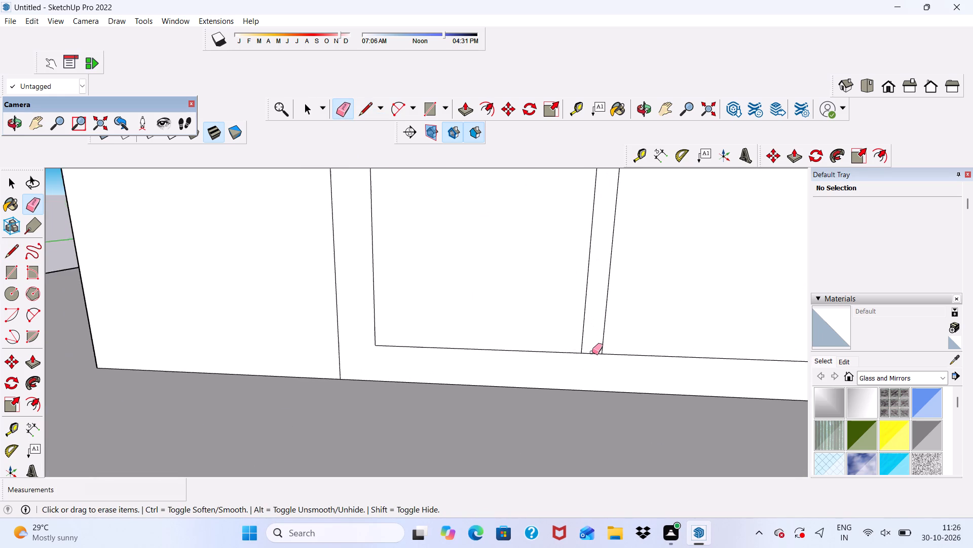
{"action": "scroll", "coordinate": [592, 352], "scroll_direction": "up", "scroll_amount": 3}
{"action": "left_click_drag", "start_coordinate": [591, 352], "coordinate": [590, 360]}
{"action": "scroll", "coordinate": [488, 373], "scroll_direction": "down", "scroll_amount": 12}
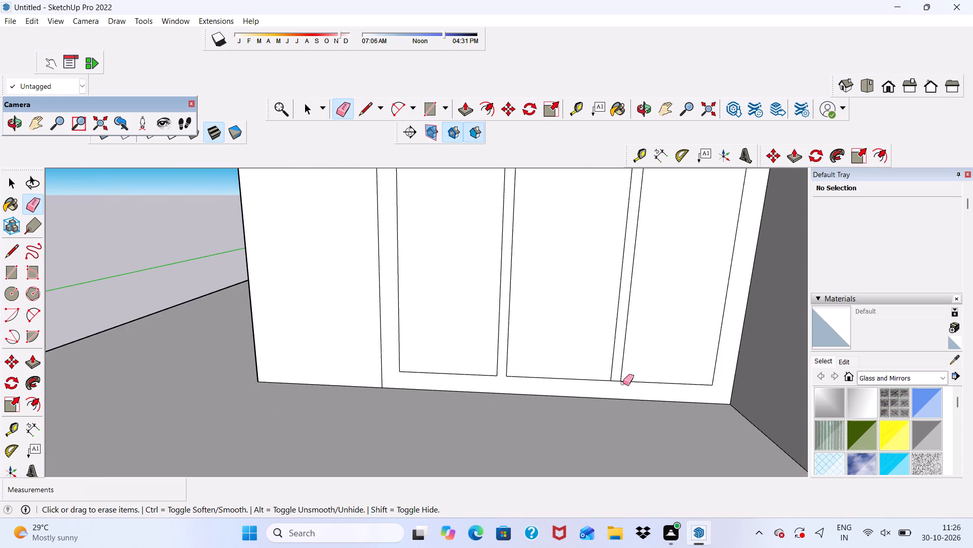
{"action": "scroll", "coordinate": [633, 376], "scroll_direction": "up", "scroll_amount": 6}
{"action": "left_click_drag", "start_coordinate": [602, 383], "coordinate": [608, 399]}
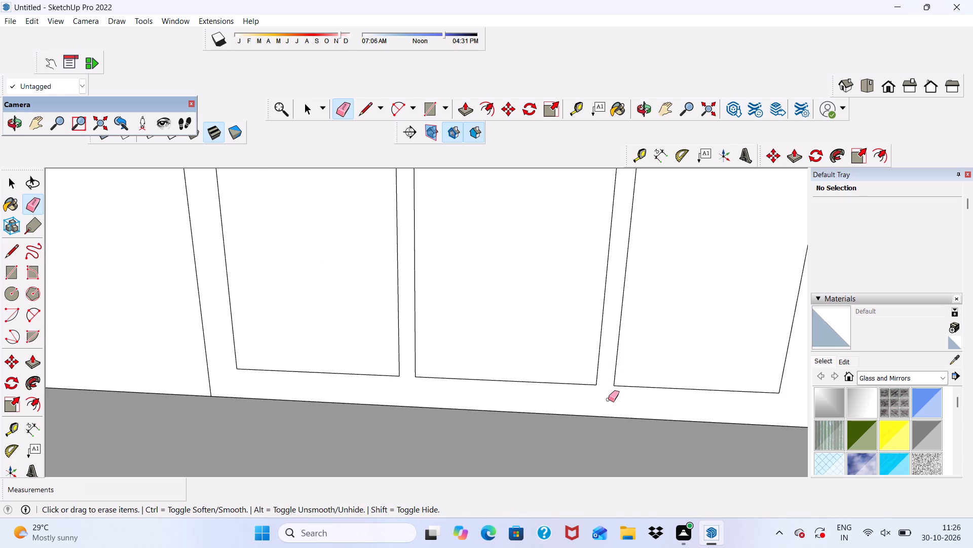
{"action": "scroll", "coordinate": [608, 399], "scroll_direction": "down", "scroll_amount": 14}
{"action": "scroll", "coordinate": [609, 231], "scroll_direction": "up", "scroll_amount": 16}
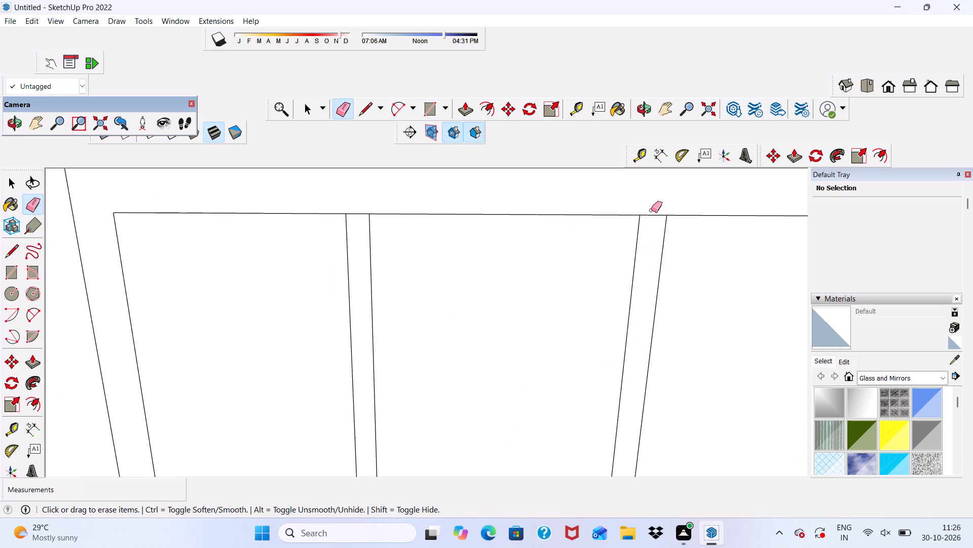
{"action": "left_click_drag", "start_coordinate": [651, 209], "coordinate": [654, 224]}
{"action": "scroll", "coordinate": [386, 229], "scroll_direction": "up", "scroll_amount": 6}
{"action": "left_click_drag", "start_coordinate": [354, 211], "coordinate": [347, 235]}
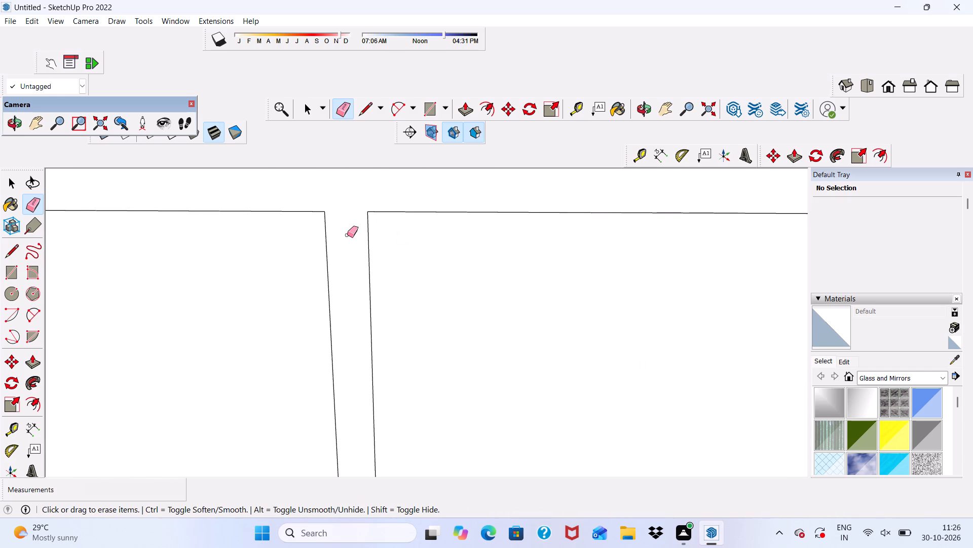
{"action": "scroll", "coordinate": [380, 266], "scroll_direction": "down", "scroll_amount": 5}
Extrude the merged frame and mullion face outward by 3" with Push/Pull.
{"action": "key", "text": "space"}
{"action": "left_click", "coordinate": [369, 275]}
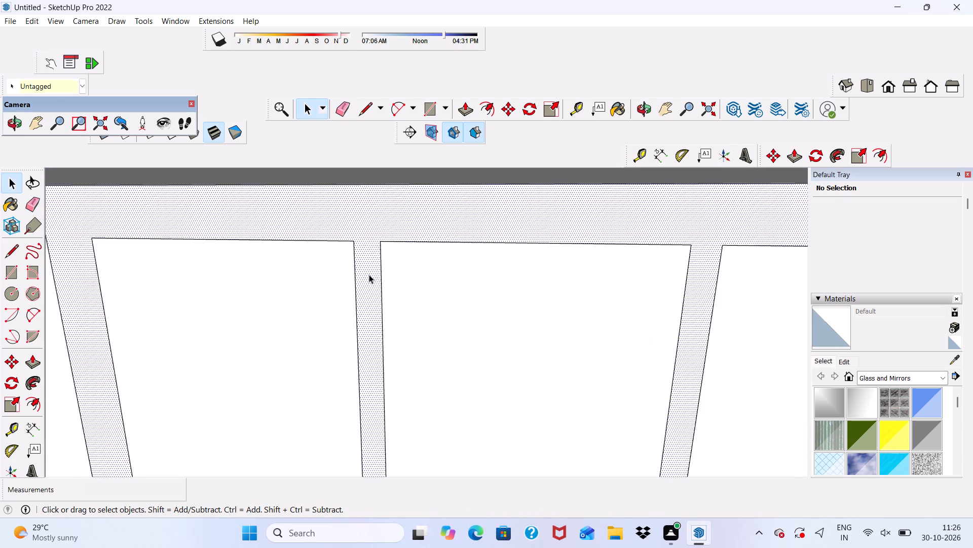
{"action": "left_click", "coordinate": [464, 109]}
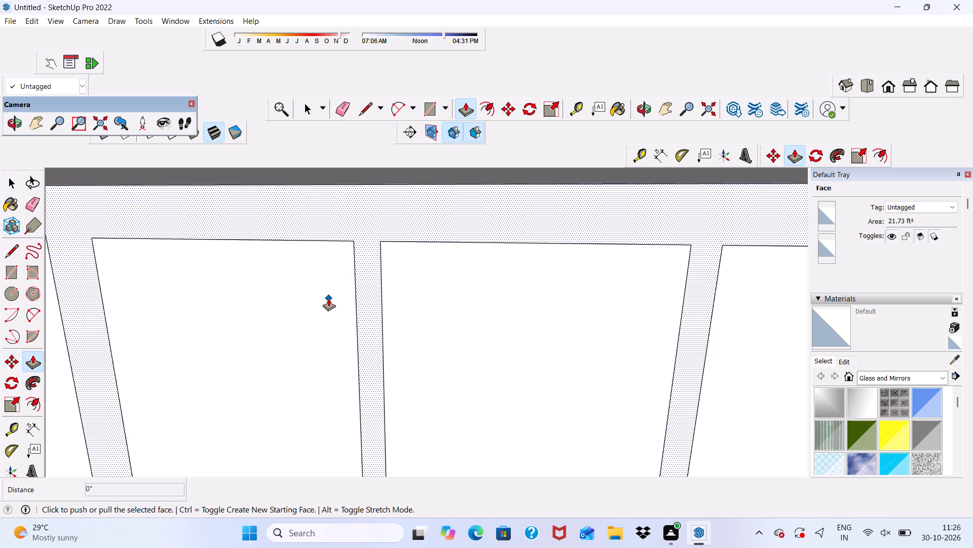
{"action": "left_click", "coordinate": [370, 299]}
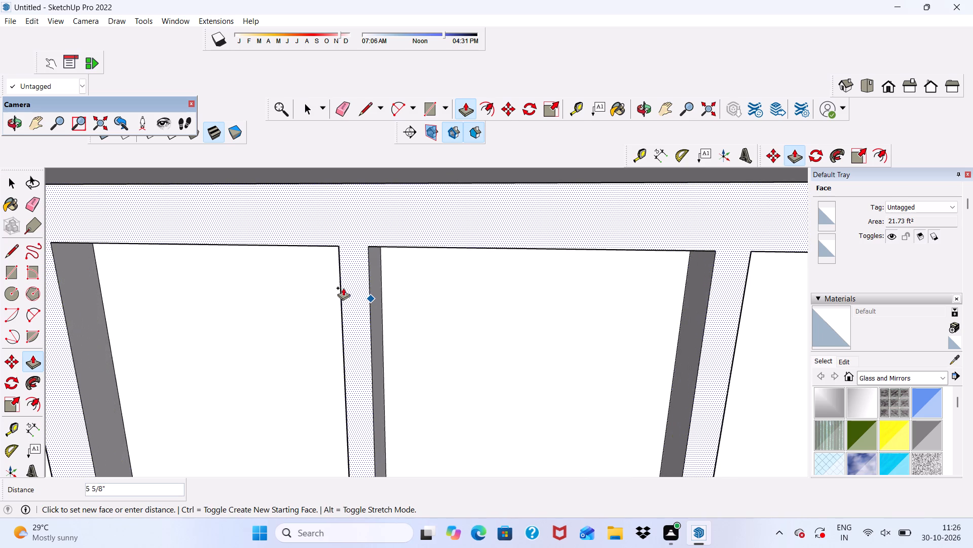
{"action": "key", "text": "3"}
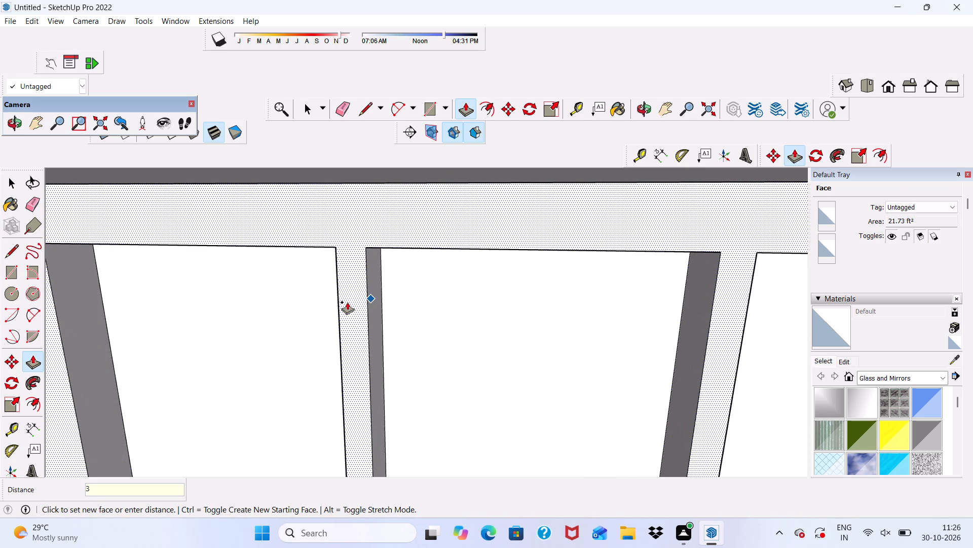
{"action": "key", "text": "shift+quotedbl"}
{"action": "key", "text": "Return"}
{"action": "key", "text": "space"}
{"action": "scroll", "coordinate": [347, 306], "scroll_direction": "down", "scroll_amount": 6}
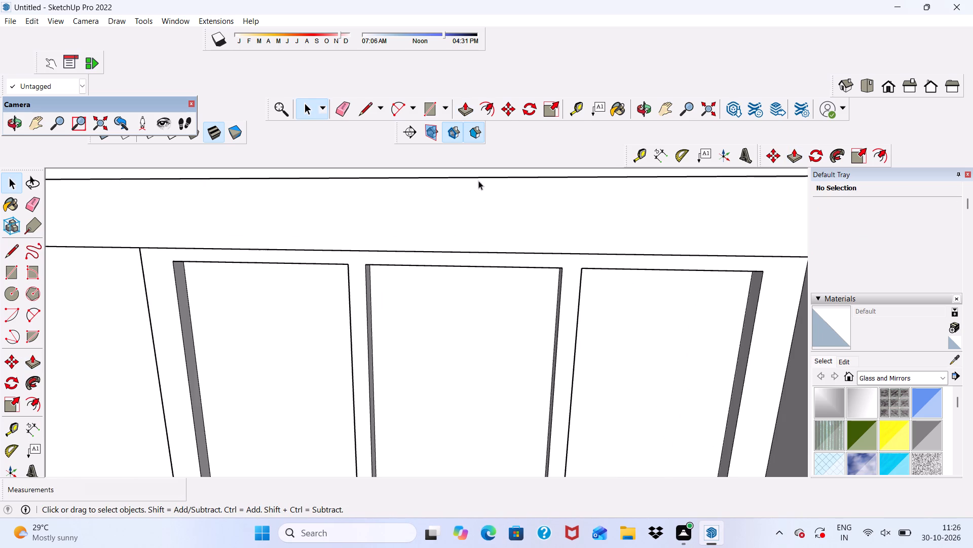
Erase the two parallel edges crossing the ground-floor entrance between the two front columns.
{"action": "scroll", "coordinate": [464, 158], "scroll_direction": "down", "scroll_amount": 20}
{"action": "scroll", "coordinate": [464, 158], "scroll_direction": "down", "scroll_amount": 4}
{"action": "middle_click_drag", "start_coordinate": [528, 344], "coordinate": [594, 277]}
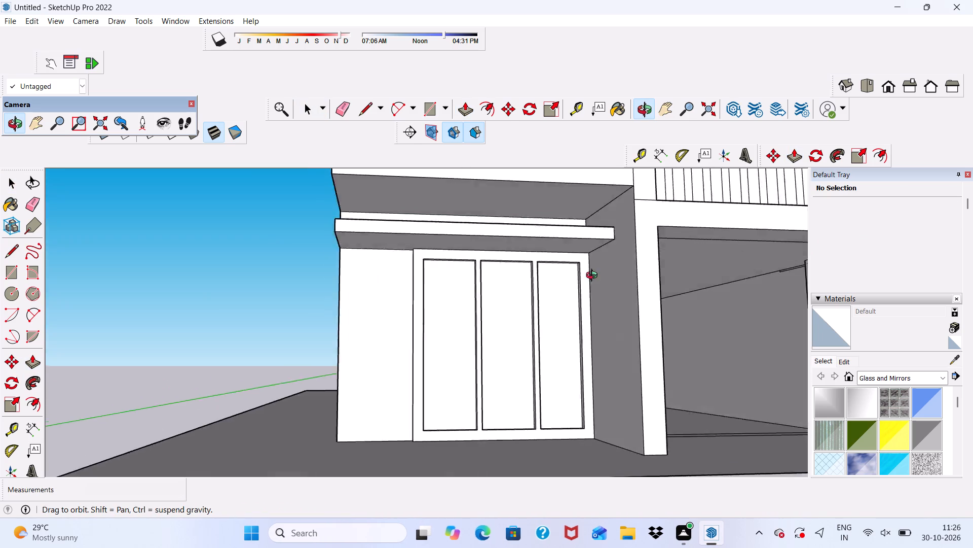
{"action": "middle_click_drag", "start_coordinate": [594, 277], "coordinate": [581, 376]}
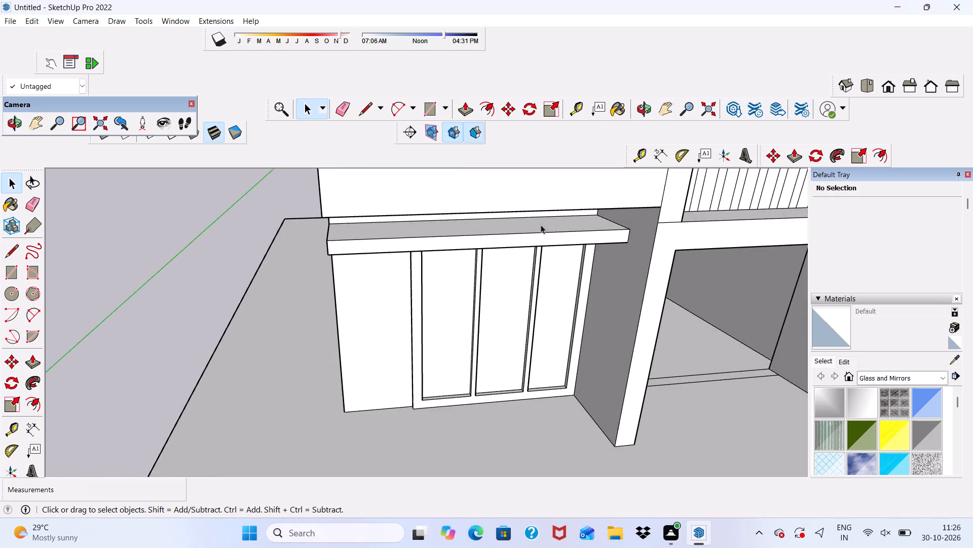
{"action": "scroll", "coordinate": [532, 228], "scroll_direction": "down", "scroll_amount": 7}
{"action": "middle_click_drag", "start_coordinate": [470, 320], "coordinate": [439, 296]}
{"action": "scroll", "coordinate": [359, 260], "scroll_direction": "down", "scroll_amount": 7}
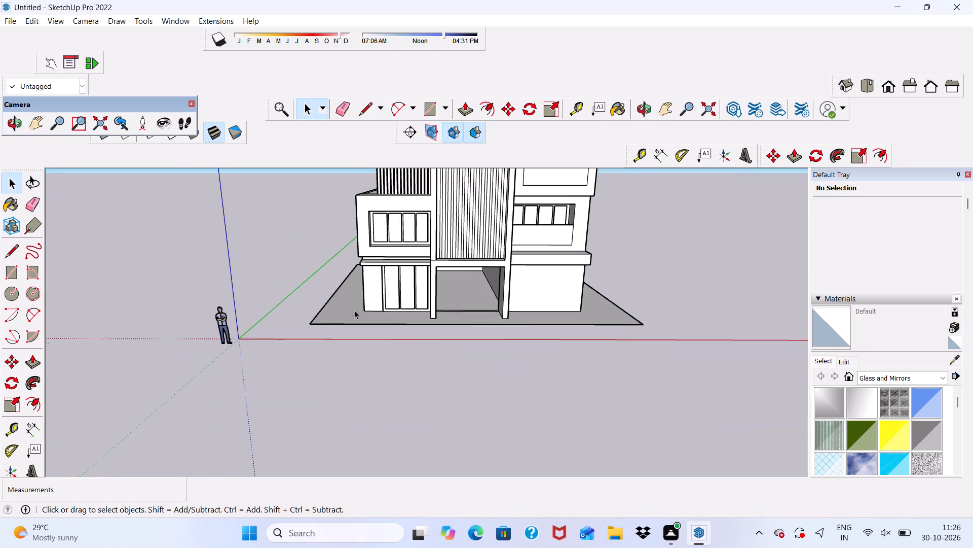
{"action": "scroll", "coordinate": [465, 293], "scroll_direction": "up", "scroll_amount": 10}
{"action": "scroll", "coordinate": [418, 284], "scroll_direction": "down", "scroll_amount": 1}
{"action": "middle_click_drag", "start_coordinate": [418, 285], "coordinate": [428, 327]}
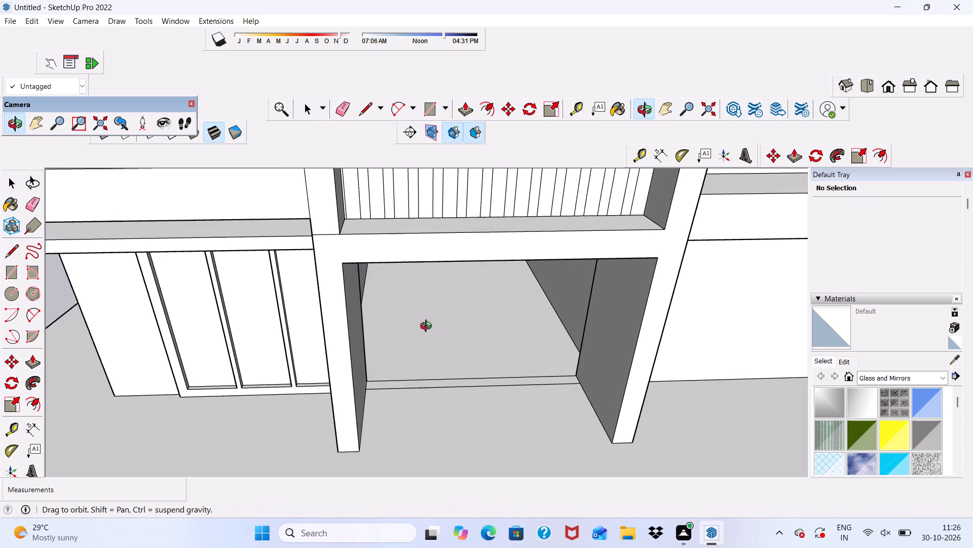
{"action": "middle_click_drag", "start_coordinate": [428, 327], "coordinate": [428, 328]}
{"action": "left_click", "coordinate": [345, 115]}
{"action": "scroll", "coordinate": [526, 484], "scroll_direction": "up", "scroll_amount": 3}
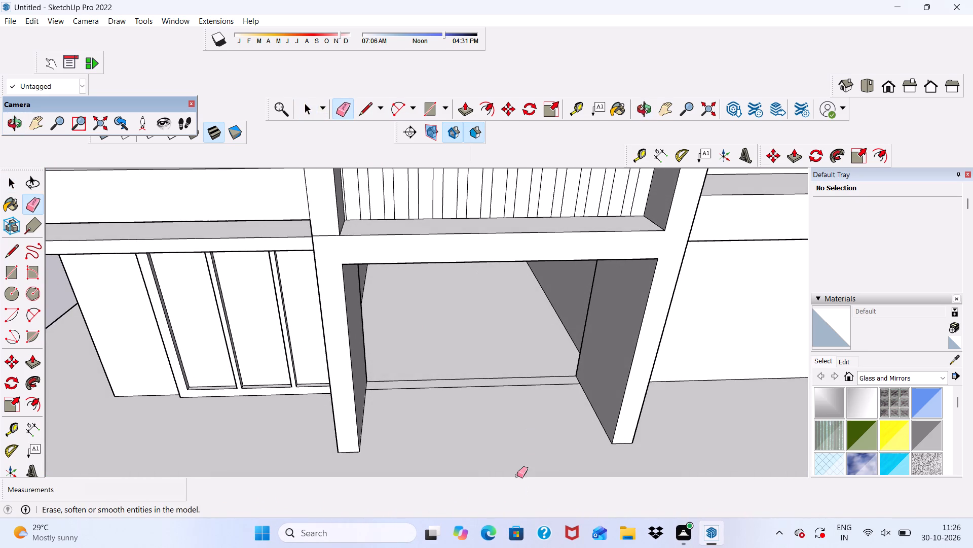
{"action": "left_click_drag", "start_coordinate": [476, 353], "coordinate": [481, 401]}
{"action": "scroll", "coordinate": [472, 367], "scroll_direction": "down", "scroll_amount": 6}
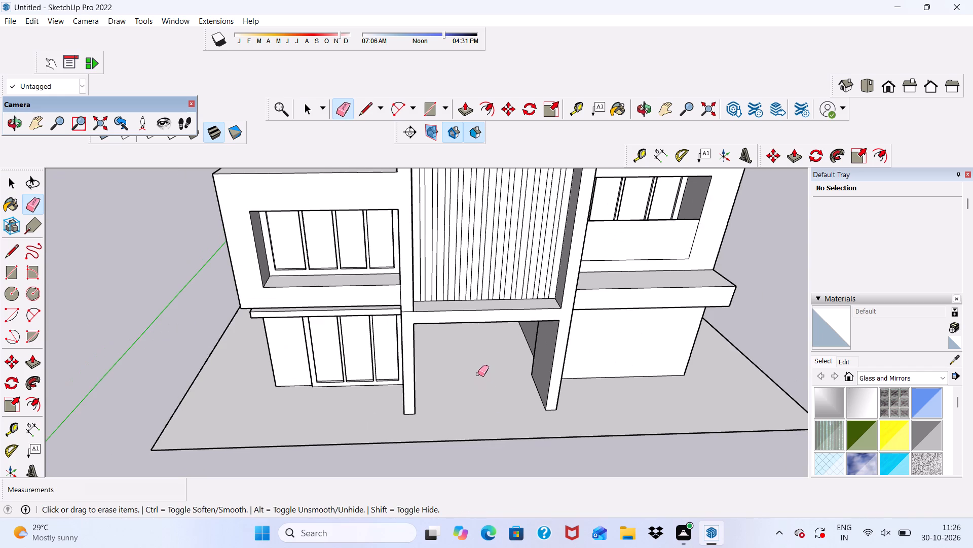
{"action": "scroll", "coordinate": [478, 374], "scroll_direction": "down", "scroll_amount": 4}
{"action": "key", "text": "space"}
Examine the whole house's massing, facade openings and slatted screens from several angles.
{"action": "middle_click_drag", "start_coordinate": [484, 391], "coordinate": [631, 284]}
{"action": "scroll", "coordinate": [484, 391], "scroll_direction": "down", "scroll_amount": 1}
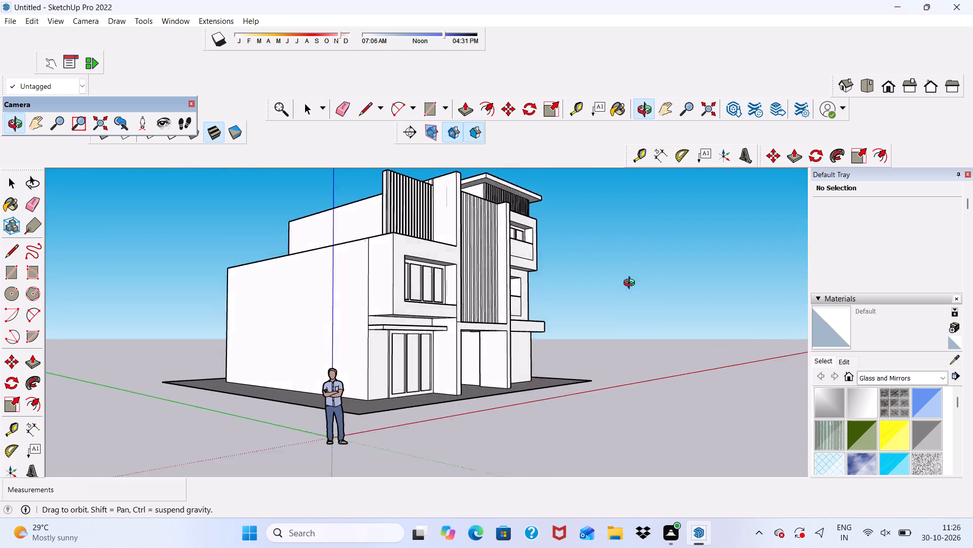
{"action": "middle_click_drag", "start_coordinate": [631, 284], "coordinate": [488, 377]}
{"action": "scroll", "coordinate": [477, 353], "scroll_direction": "up", "scroll_amount": 1}
{"action": "scroll", "coordinate": [474, 345], "scroll_direction": "down", "scroll_amount": 7}
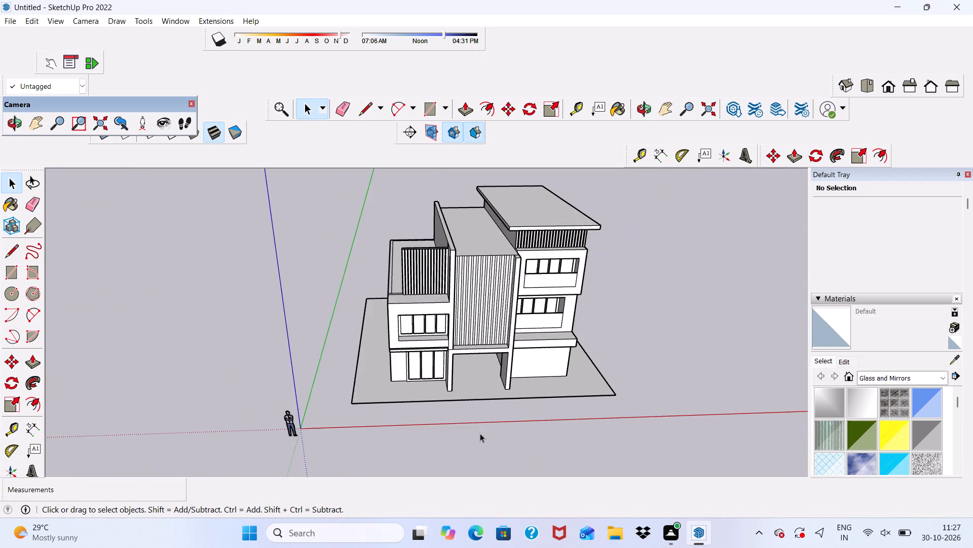
{"action": "middle_click_drag", "start_coordinate": [480, 433], "coordinate": [448, 314]}
{"action": "scroll", "coordinate": [448, 314], "scroll_direction": "up", "scroll_amount": 6}
{"action": "scroll", "coordinate": [487, 235], "scroll_direction": "down", "scroll_amount": 4}
{"action": "middle_click_drag", "start_coordinate": [556, 309], "coordinate": [571, 329]}
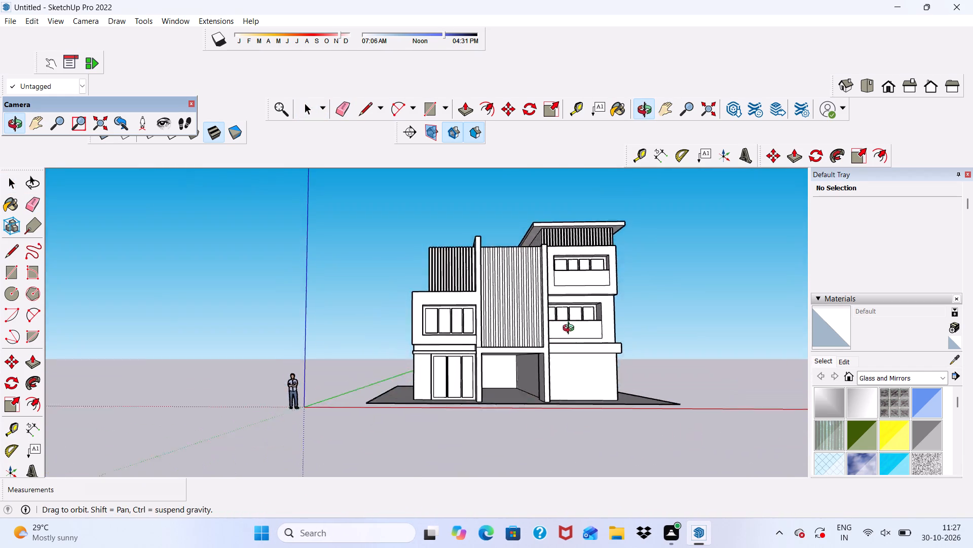
{"action": "middle_click_drag", "start_coordinate": [571, 329], "coordinate": [577, 367]}
{"action": "scroll", "coordinate": [408, 287], "scroll_direction": "up", "scroll_amount": 5}
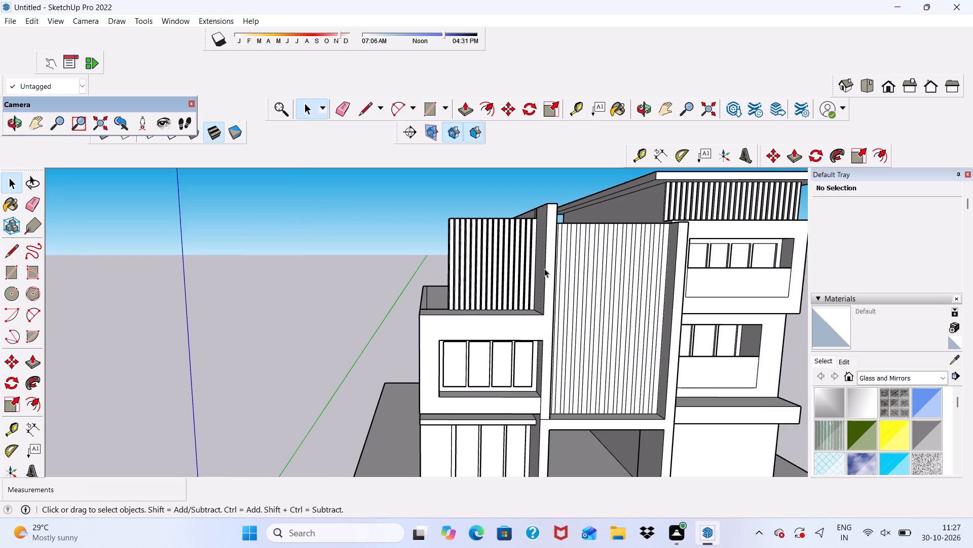
{"action": "scroll", "coordinate": [724, 404], "scroll_direction": "up", "scroll_amount": 1}
{"action": "scroll", "coordinate": [586, 430], "scroll_direction": "down", "scroll_amount": 5}
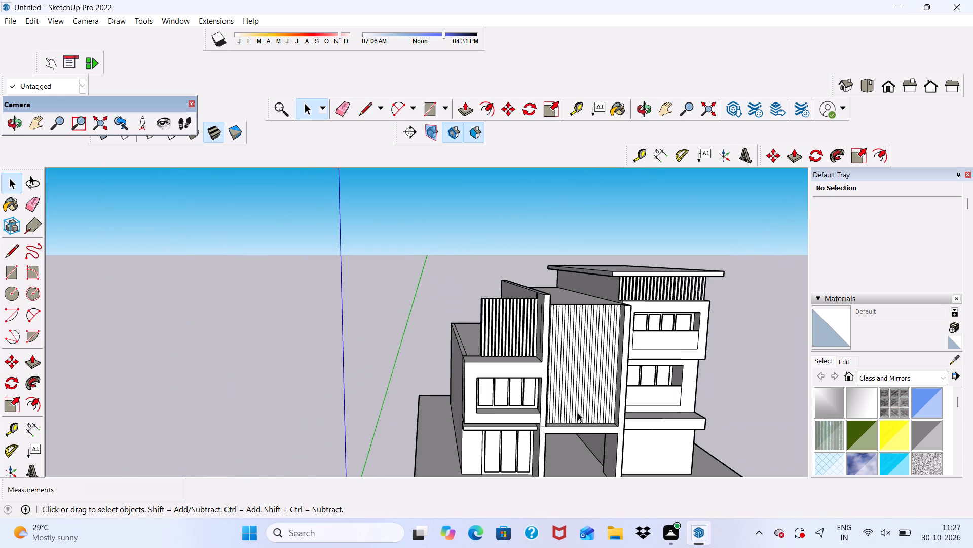
{"action": "scroll", "coordinate": [487, 323], "scroll_direction": "down", "scroll_amount": 4}
{"action": "scroll", "coordinate": [607, 433], "scroll_direction": "up", "scroll_amount": 6}
{"action": "middle_click_drag", "start_coordinate": [555, 358], "coordinate": [529, 358]}
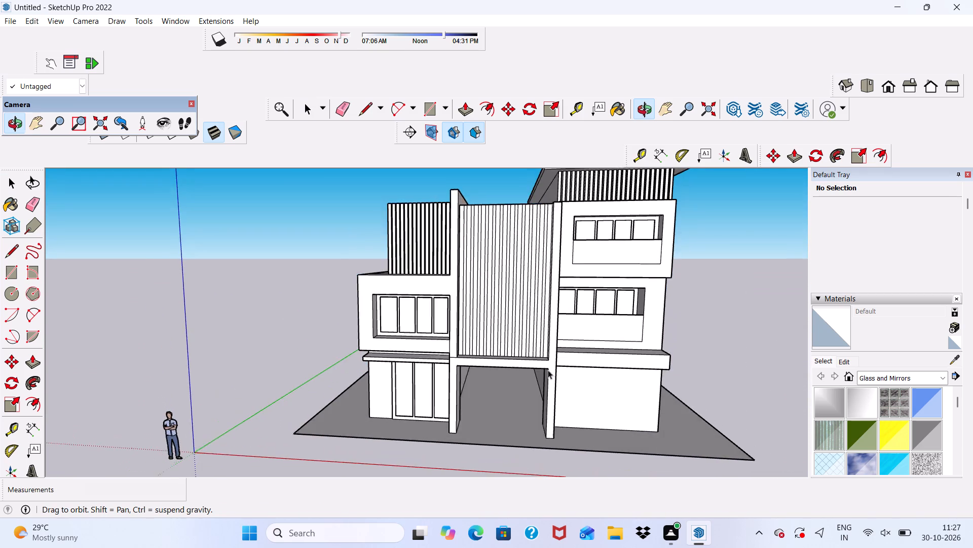
{"action": "middle_click_drag", "start_coordinate": [603, 399], "coordinate": [679, 386]}
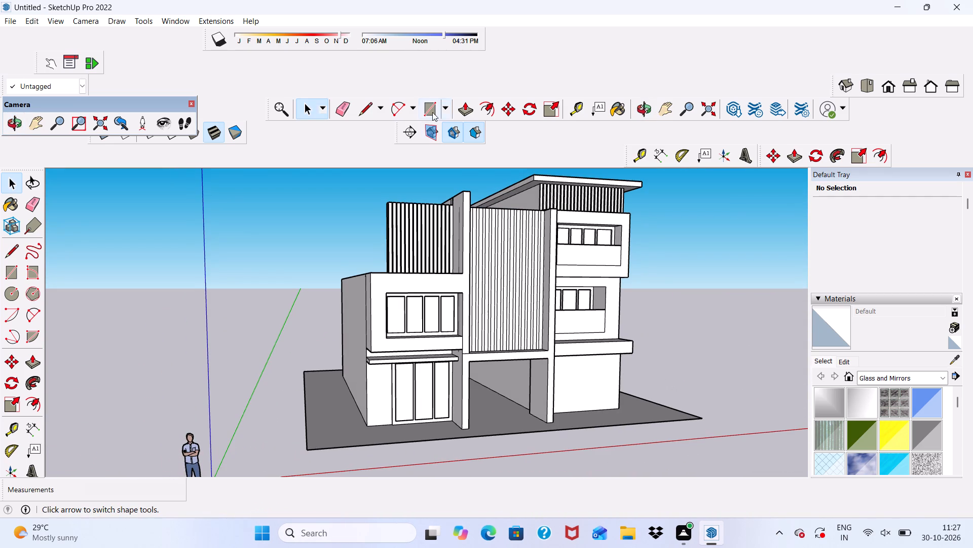
Start a rectangle on the terrace above the first-floor front window, at the outer base of the slatted screen.
{"action": "left_click", "coordinate": [432, 111]}
{"action": "scroll", "coordinate": [435, 185], "scroll_direction": "down", "scroll_amount": 2}
{"action": "middle_click_drag", "start_coordinate": [463, 255], "coordinate": [395, 259]}
{"action": "scroll", "coordinate": [464, 258], "scroll_direction": "down", "scroll_amount": 1}
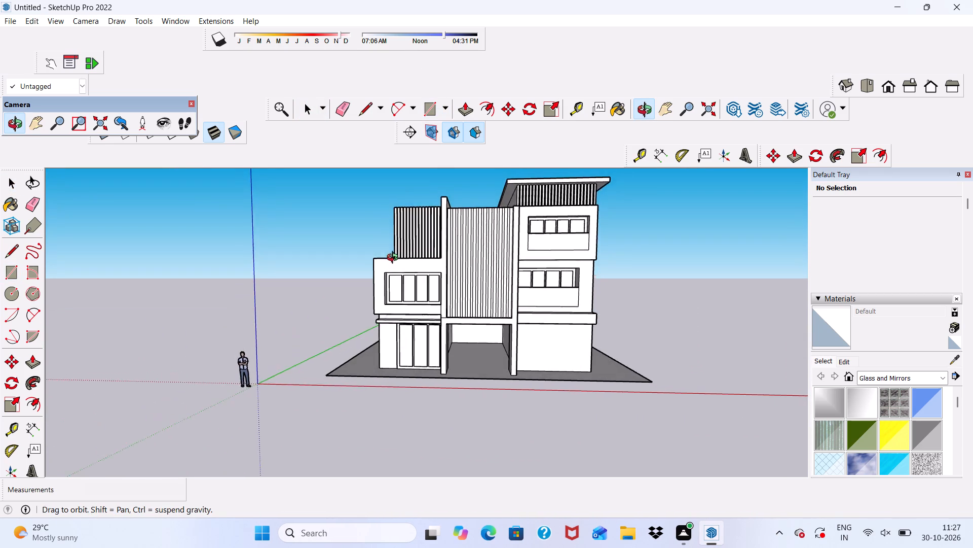
{"action": "middle_click_drag", "start_coordinate": [395, 259], "coordinate": [401, 284]}
{"action": "scroll", "coordinate": [367, 266], "scroll_direction": "up", "scroll_amount": 9}
{"action": "scroll", "coordinate": [399, 251], "scroll_direction": "down", "scroll_amount": 2}
{"action": "scroll", "coordinate": [445, 290], "scroll_direction": "up", "scroll_amount": 12}
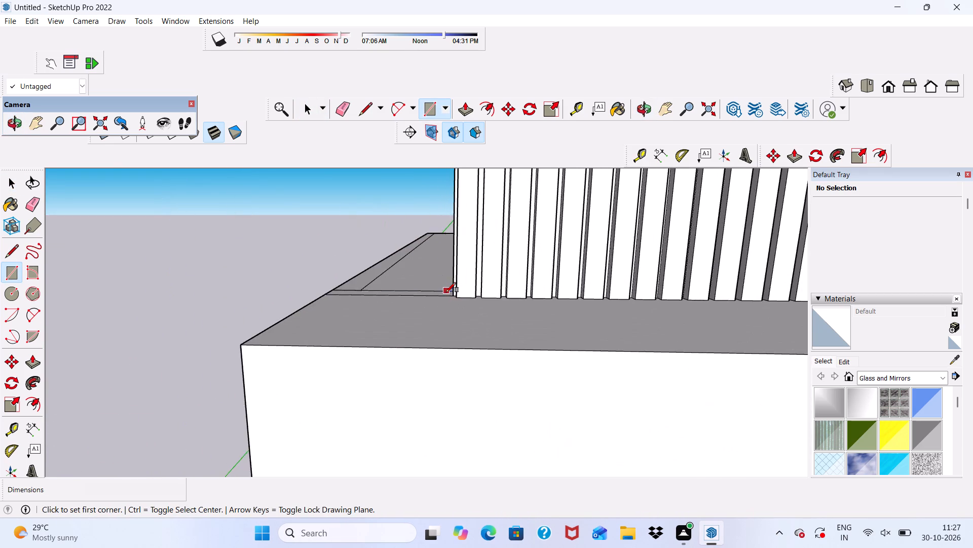
{"action": "scroll", "coordinate": [446, 292], "scroll_direction": "up", "scroll_amount": 4}
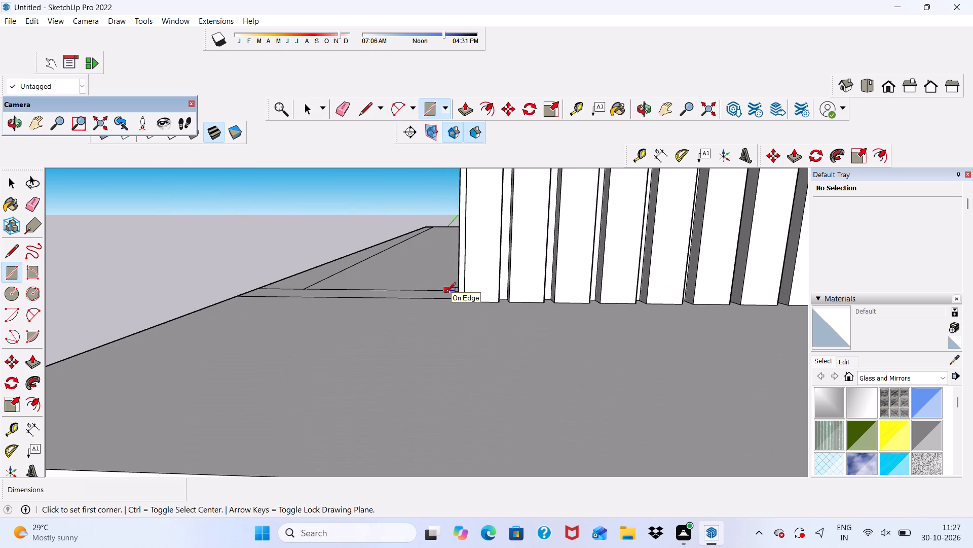
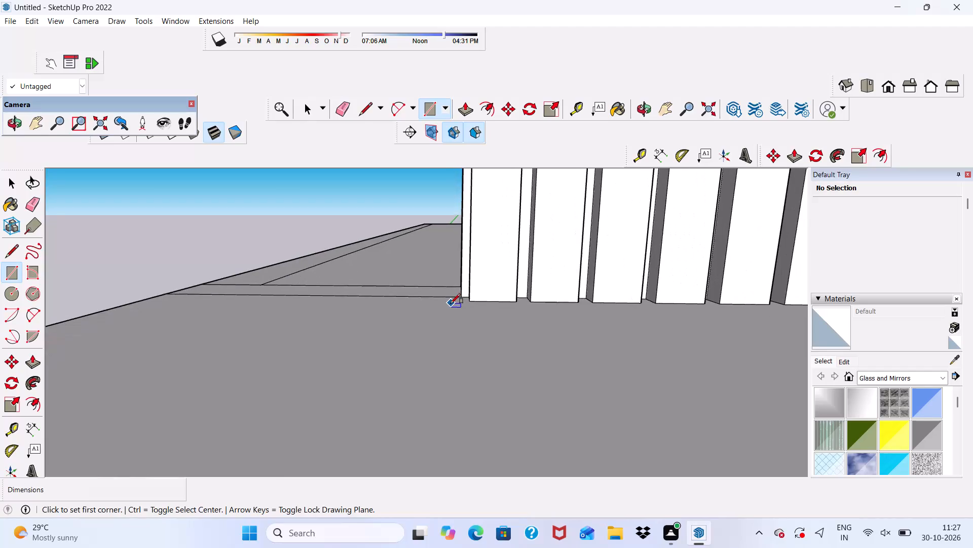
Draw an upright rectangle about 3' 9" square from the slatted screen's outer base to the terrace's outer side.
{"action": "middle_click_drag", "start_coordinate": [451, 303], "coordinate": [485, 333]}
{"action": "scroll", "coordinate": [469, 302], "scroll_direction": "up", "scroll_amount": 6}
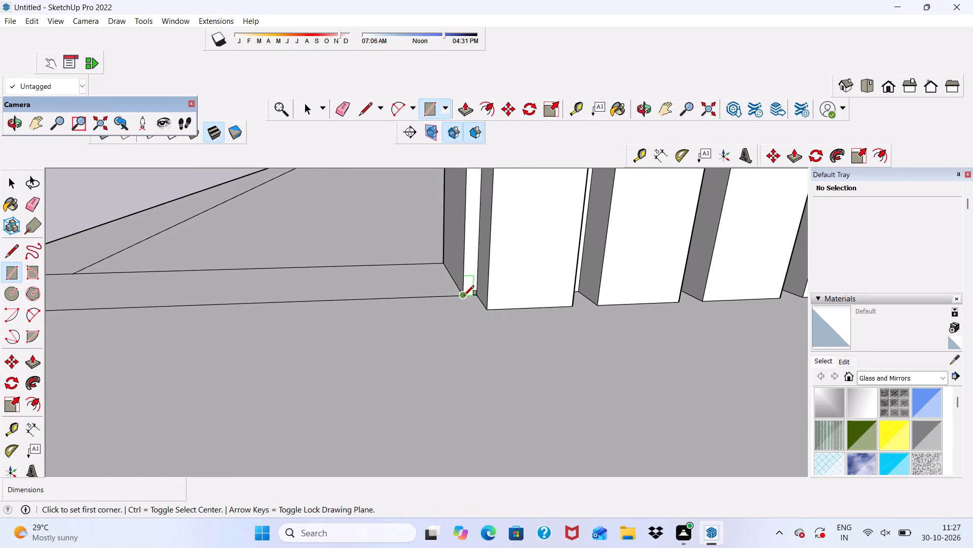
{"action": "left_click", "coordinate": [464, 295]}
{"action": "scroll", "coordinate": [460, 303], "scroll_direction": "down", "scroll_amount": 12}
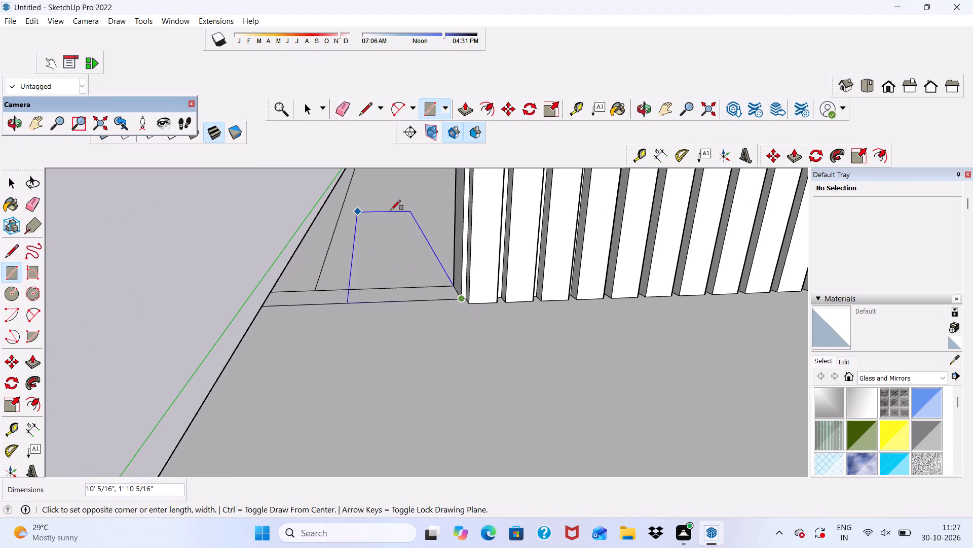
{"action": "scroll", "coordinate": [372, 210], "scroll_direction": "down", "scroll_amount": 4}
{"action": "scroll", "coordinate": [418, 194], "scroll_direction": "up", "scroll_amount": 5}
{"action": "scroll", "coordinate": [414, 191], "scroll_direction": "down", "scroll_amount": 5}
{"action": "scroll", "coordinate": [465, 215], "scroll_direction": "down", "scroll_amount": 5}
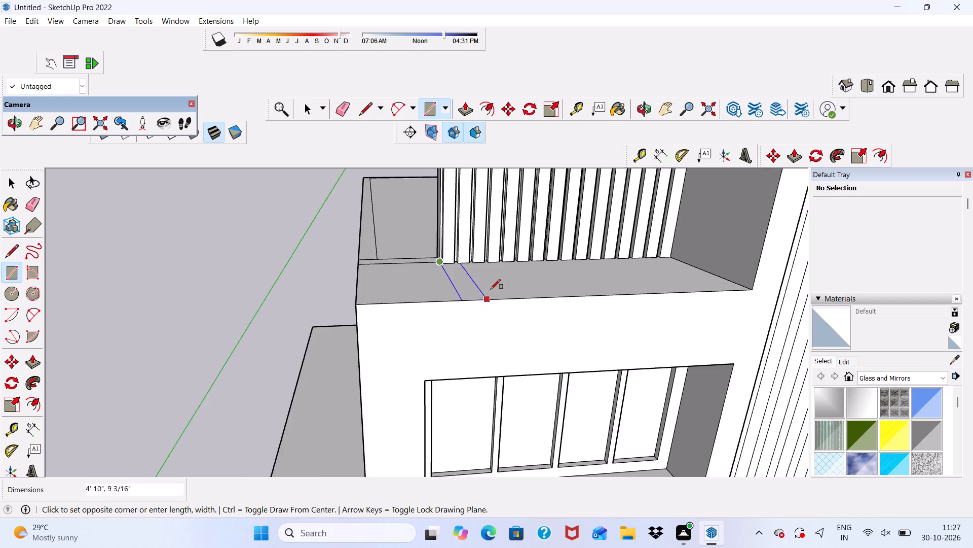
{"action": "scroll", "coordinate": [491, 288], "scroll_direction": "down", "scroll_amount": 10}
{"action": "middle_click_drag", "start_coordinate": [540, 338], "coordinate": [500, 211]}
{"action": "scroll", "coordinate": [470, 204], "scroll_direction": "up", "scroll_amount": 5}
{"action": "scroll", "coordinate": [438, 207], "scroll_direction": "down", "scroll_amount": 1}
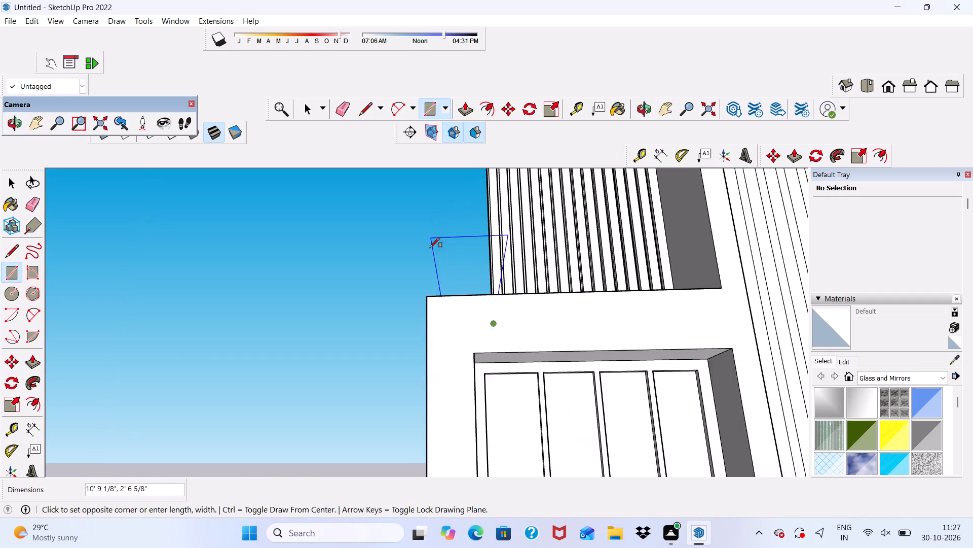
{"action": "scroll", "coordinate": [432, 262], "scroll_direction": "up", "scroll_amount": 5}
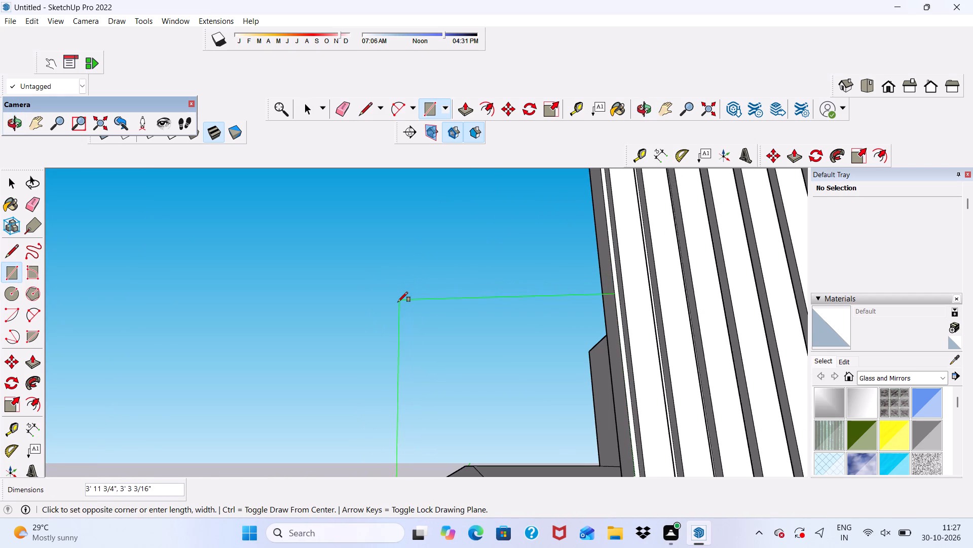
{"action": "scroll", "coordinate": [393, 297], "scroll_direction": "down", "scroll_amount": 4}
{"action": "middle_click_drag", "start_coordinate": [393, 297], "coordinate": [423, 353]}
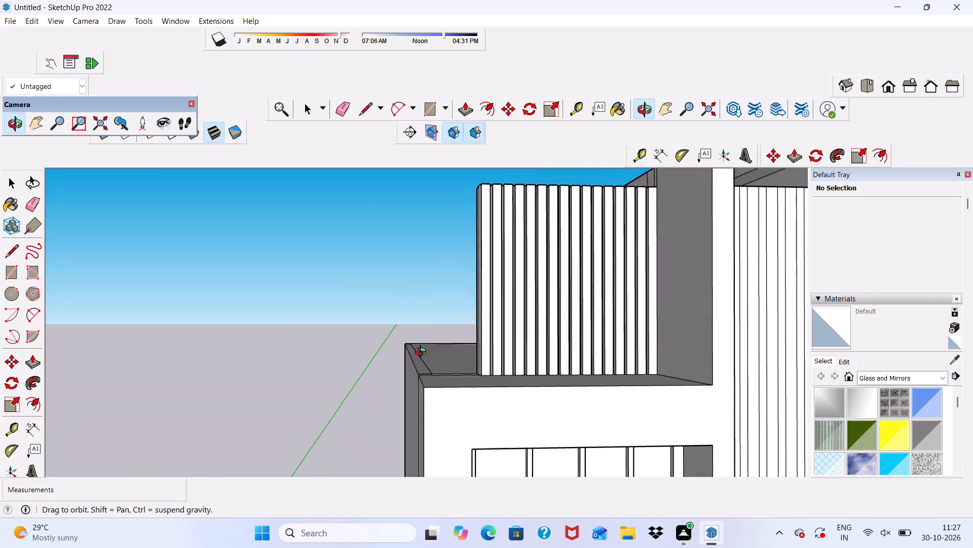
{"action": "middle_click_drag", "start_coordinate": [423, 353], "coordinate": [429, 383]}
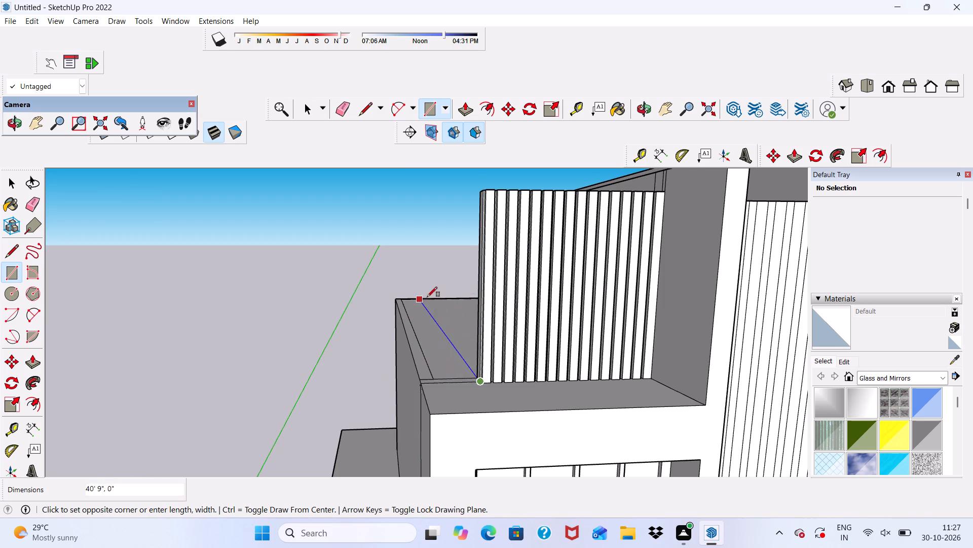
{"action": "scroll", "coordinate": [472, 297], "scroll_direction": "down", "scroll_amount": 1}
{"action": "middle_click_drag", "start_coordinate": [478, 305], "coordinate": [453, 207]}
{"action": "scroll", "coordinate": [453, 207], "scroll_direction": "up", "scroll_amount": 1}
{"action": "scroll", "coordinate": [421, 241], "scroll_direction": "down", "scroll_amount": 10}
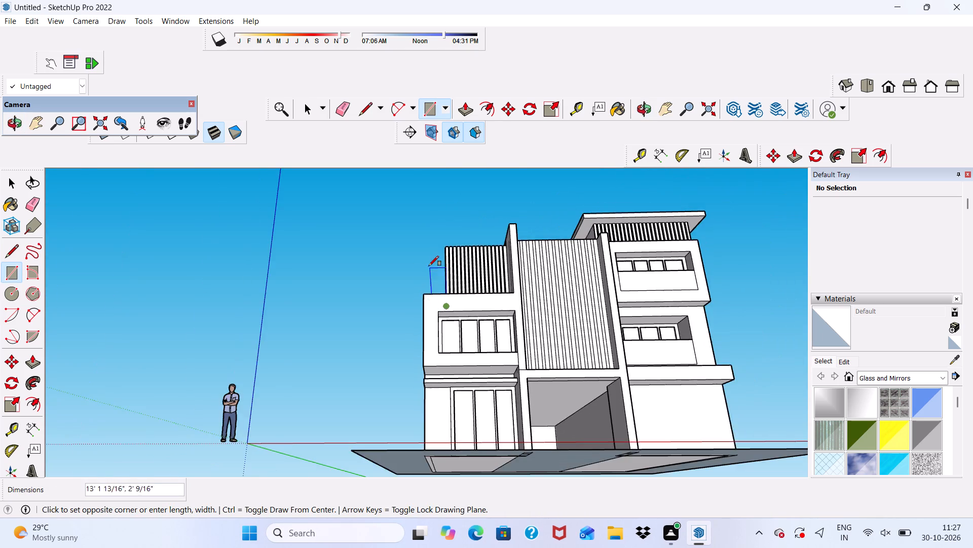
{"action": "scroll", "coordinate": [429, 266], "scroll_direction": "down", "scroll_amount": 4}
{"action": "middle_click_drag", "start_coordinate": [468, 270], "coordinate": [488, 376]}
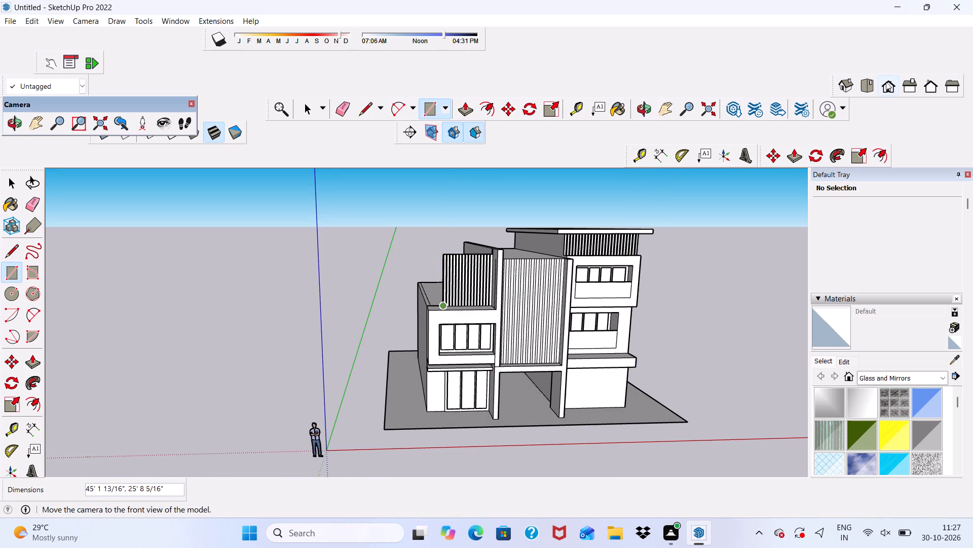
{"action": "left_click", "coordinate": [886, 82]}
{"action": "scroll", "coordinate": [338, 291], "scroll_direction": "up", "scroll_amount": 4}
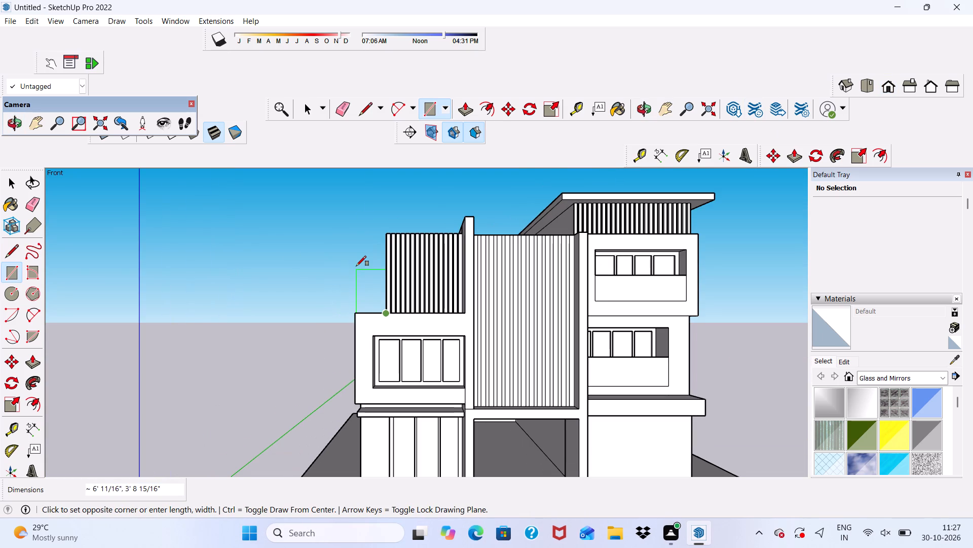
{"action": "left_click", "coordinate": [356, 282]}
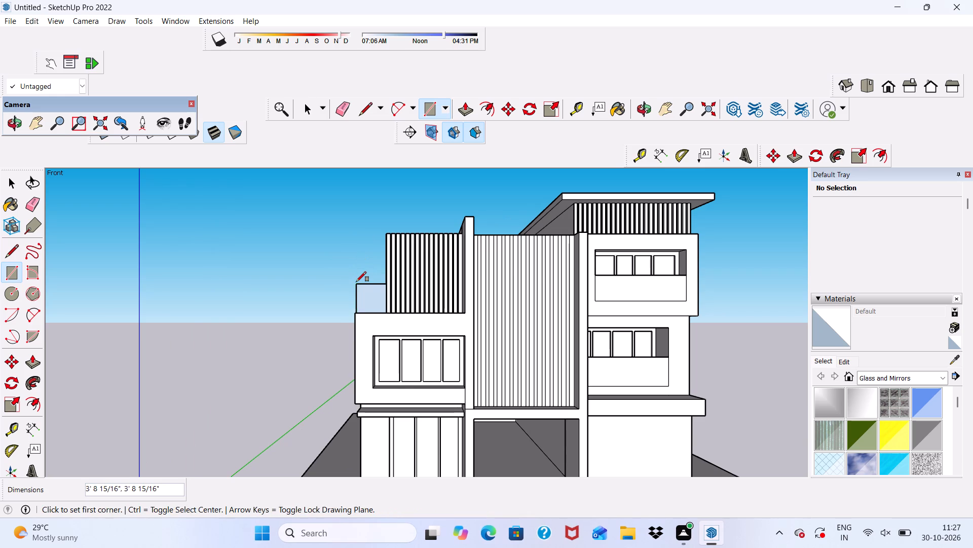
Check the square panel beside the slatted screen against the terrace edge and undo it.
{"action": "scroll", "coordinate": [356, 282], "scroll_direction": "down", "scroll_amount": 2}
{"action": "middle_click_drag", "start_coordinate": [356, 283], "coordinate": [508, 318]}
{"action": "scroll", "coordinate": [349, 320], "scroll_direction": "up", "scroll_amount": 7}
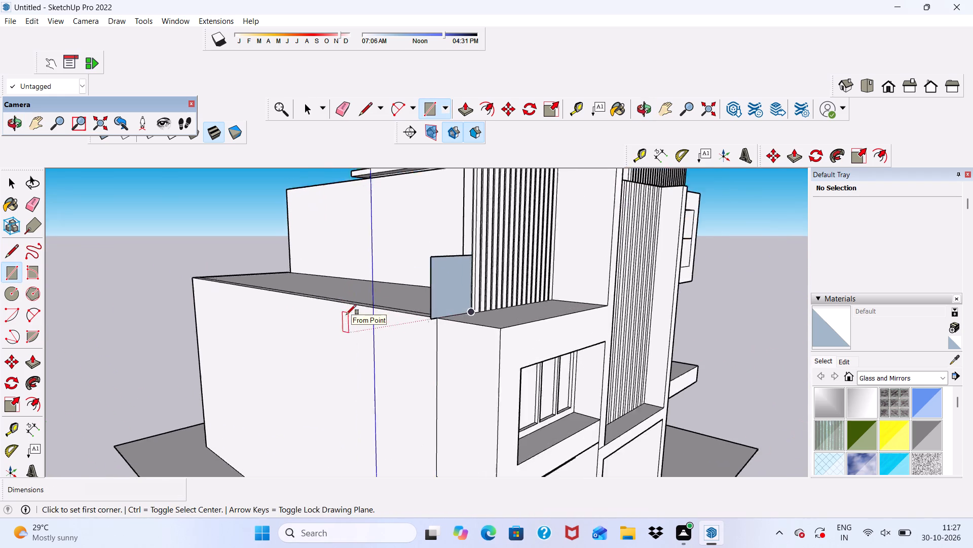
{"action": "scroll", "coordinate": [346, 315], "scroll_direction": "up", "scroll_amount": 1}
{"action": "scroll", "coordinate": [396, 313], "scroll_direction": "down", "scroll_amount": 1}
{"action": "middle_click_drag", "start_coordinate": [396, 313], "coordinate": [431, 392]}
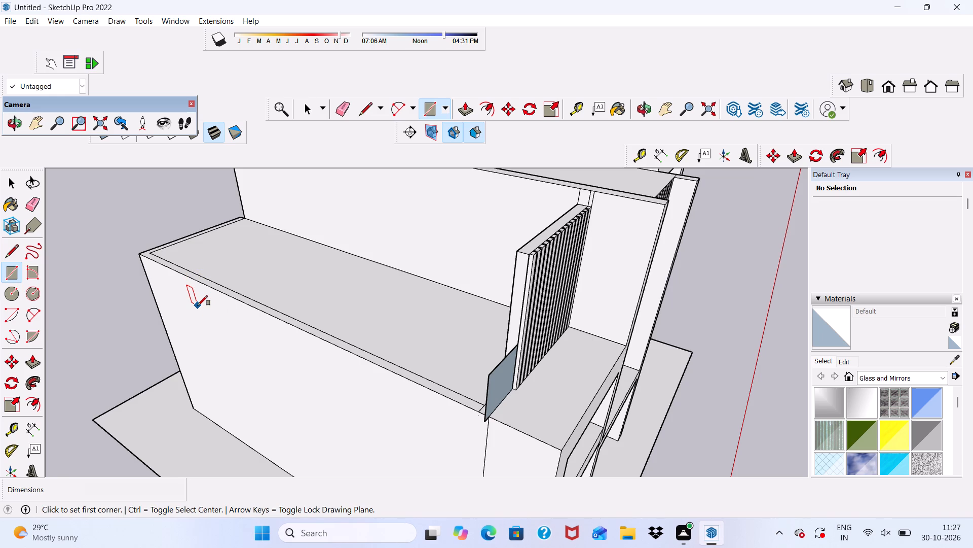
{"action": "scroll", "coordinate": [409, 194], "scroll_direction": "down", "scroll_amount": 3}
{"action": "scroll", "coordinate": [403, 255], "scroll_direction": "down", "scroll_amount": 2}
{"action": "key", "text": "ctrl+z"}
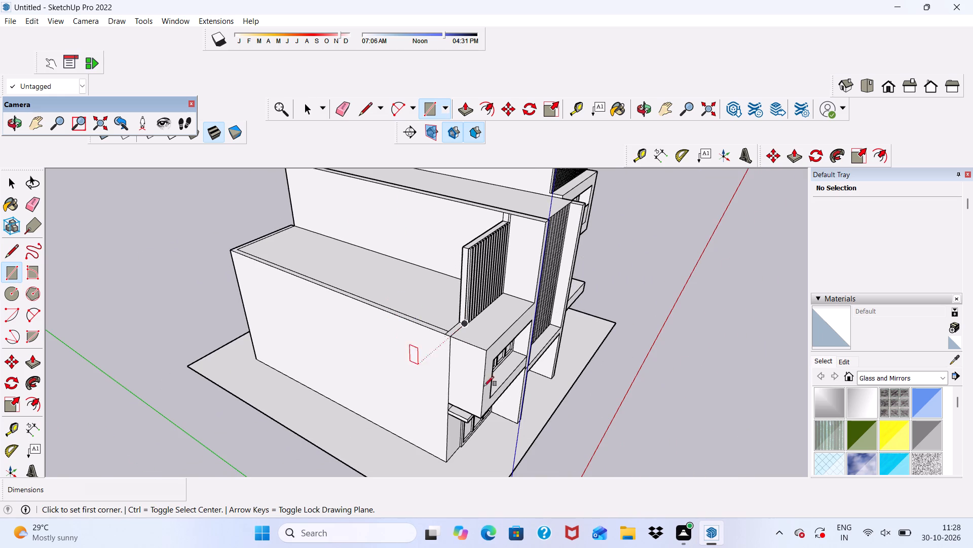
Draw an upright rectangle about 4' 3" by 3' 2" from the terrace's outer edge to the slatted screen's outer corner.
{"action": "scroll", "coordinate": [452, 342], "scroll_direction": "up", "scroll_amount": 9}
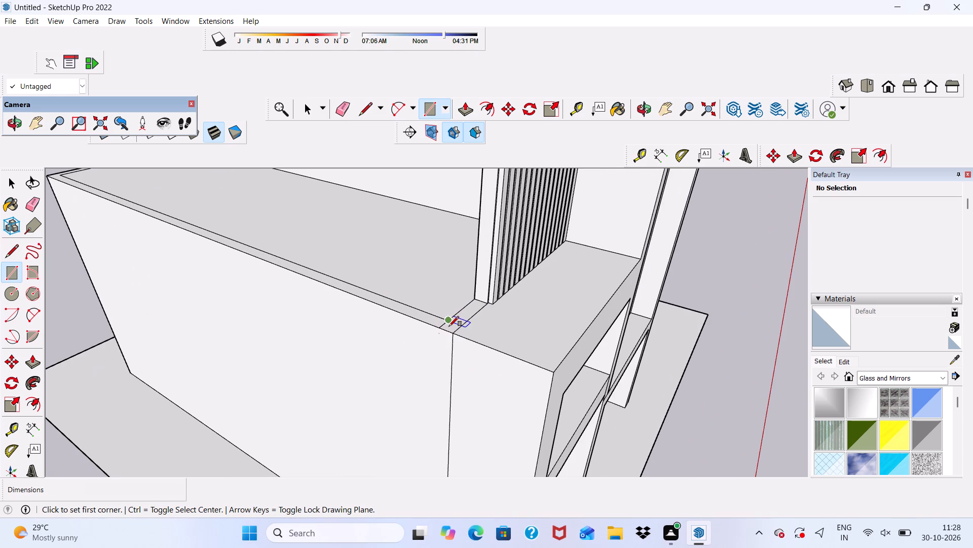
{"action": "left_click", "coordinate": [451, 336]}
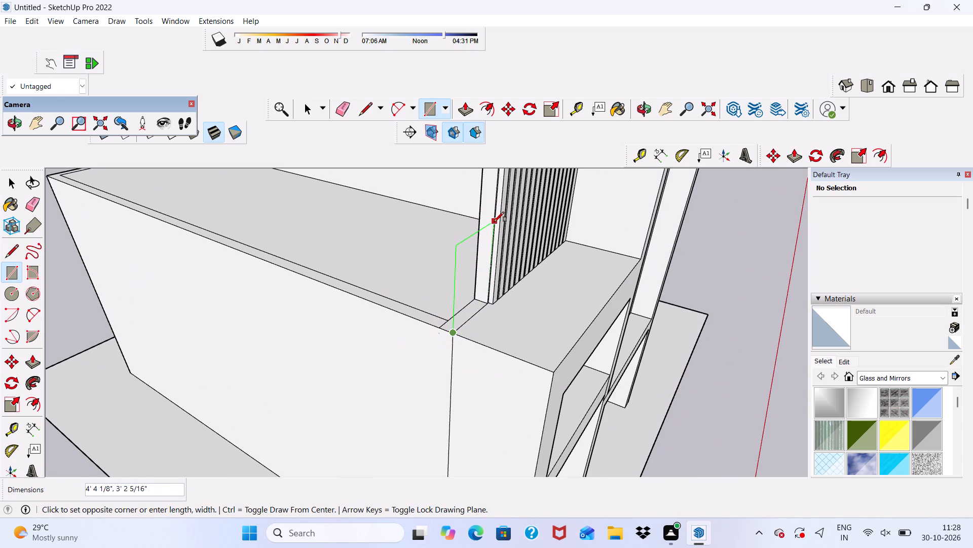
{"action": "left_click", "coordinate": [494, 222]}
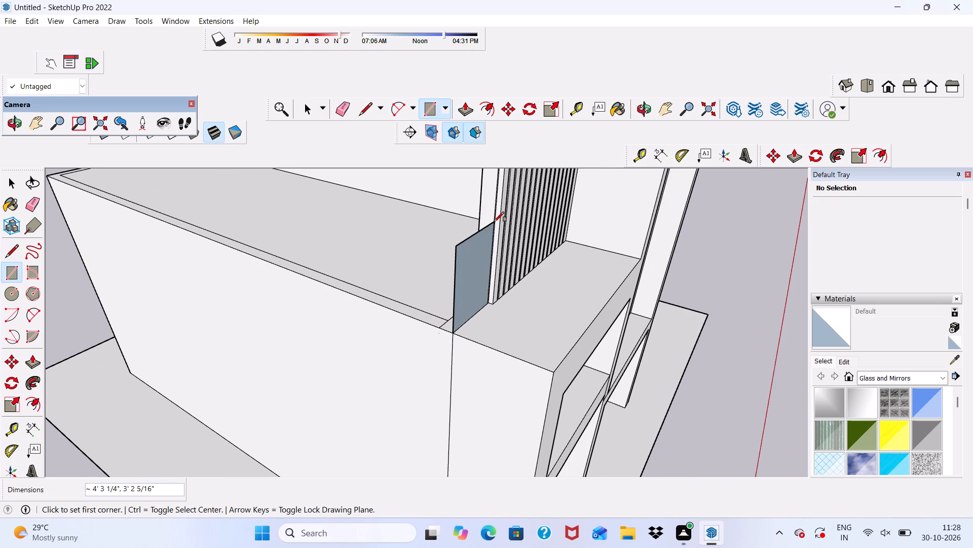
Draw an upright rectangle about 41' 6" by 4' 3" along the terrace's long outer side, from the rear corner to the front panel.
{"action": "scroll", "coordinate": [487, 251], "scroll_direction": "down", "scroll_amount": 3}
{"action": "scroll", "coordinate": [486, 273], "scroll_direction": "up", "scroll_amount": 1}
{"action": "middle_click_drag", "start_coordinate": [486, 273], "coordinate": [560, 230]}
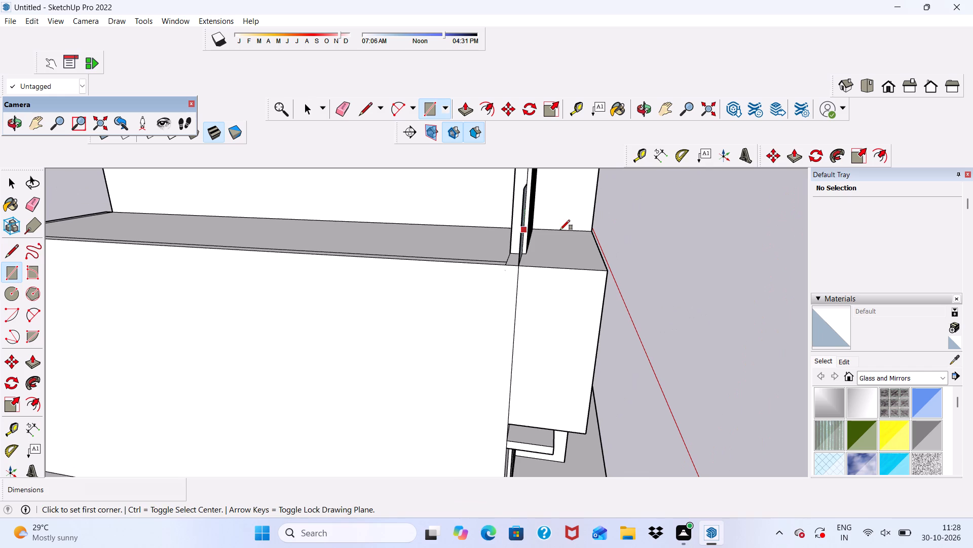
{"action": "scroll", "coordinate": [560, 230], "scroll_direction": "down", "scroll_amount": 5}
{"action": "middle_click_drag", "start_coordinate": [550, 259], "coordinate": [579, 309]}
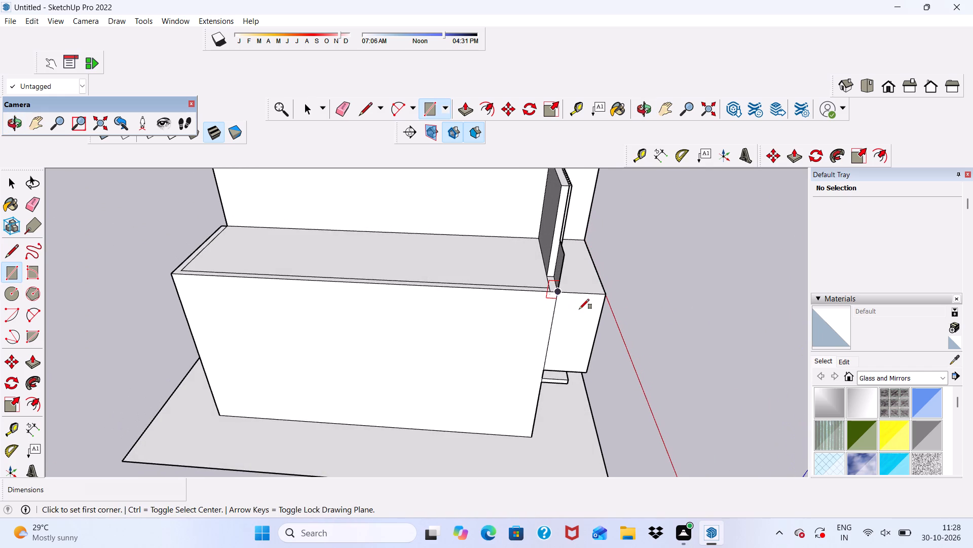
{"action": "scroll", "coordinate": [579, 309], "scroll_direction": "up", "scroll_amount": 1}
{"action": "scroll", "coordinate": [581, 293], "scroll_direction": "down", "scroll_amount": 6}
{"action": "scroll", "coordinate": [629, 286], "scroll_direction": "down", "scroll_amount": 9}
{"action": "scroll", "coordinate": [523, 311], "scroll_direction": "up", "scroll_amount": 9}
{"action": "middle_click_drag", "start_coordinate": [568, 321], "coordinate": [660, 353]}
{"action": "scroll", "coordinate": [377, 311], "scroll_direction": "up", "scroll_amount": 4}
{"action": "scroll", "coordinate": [475, 351], "scroll_direction": "up", "scroll_amount": 4}
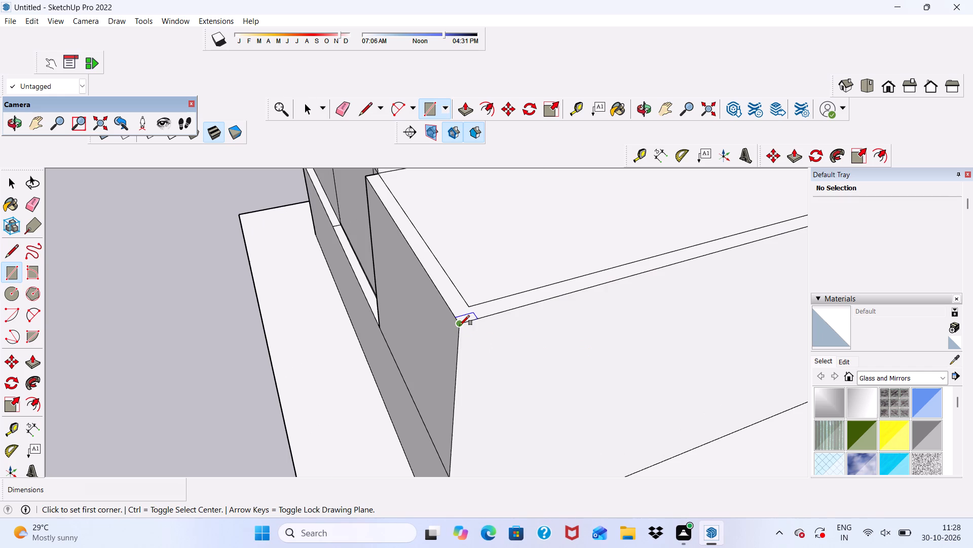
{"action": "left_click", "coordinate": [459, 324]}
{"action": "scroll", "coordinate": [261, 304], "scroll_direction": "down", "scroll_amount": 8}
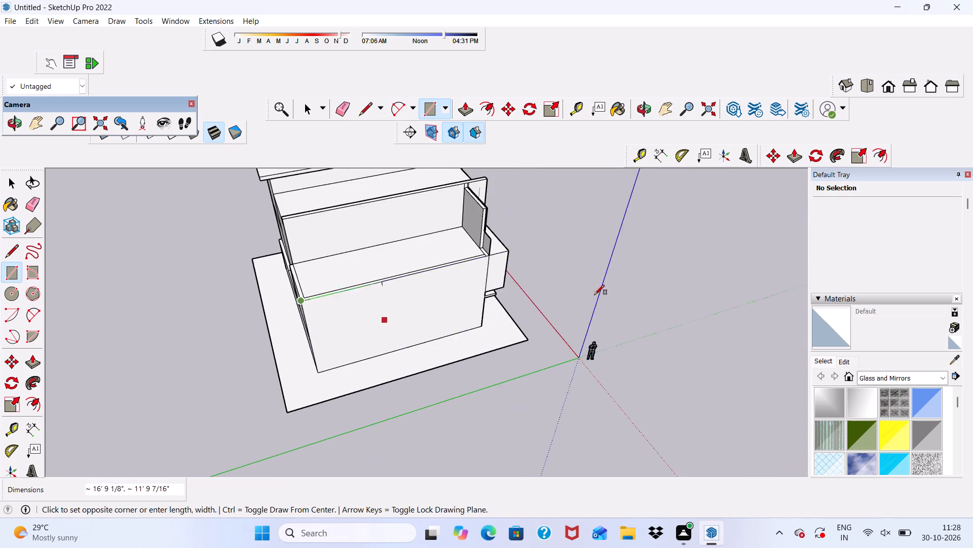
{"action": "scroll", "coordinate": [594, 295], "scroll_direction": "down", "scroll_amount": 7}
{"action": "scroll", "coordinate": [514, 236], "scroll_direction": "up", "scroll_amount": 13}
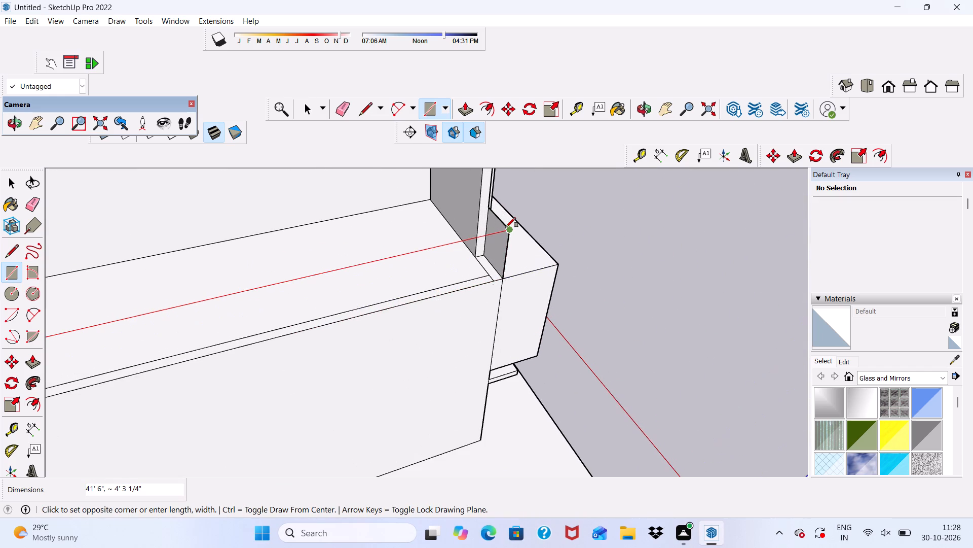
{"action": "left_click", "coordinate": [506, 227]}
Draw an upright rectangle along the terrace's rear edge, from the building wall to the top corner of the long side panel.
{"action": "scroll", "coordinate": [506, 227], "scroll_direction": "down", "scroll_amount": 11}
{"action": "scroll", "coordinate": [527, 276], "scroll_direction": "up", "scroll_amount": 2}
{"action": "scroll", "coordinate": [527, 276], "scroll_direction": "down", "scroll_amount": 1}
{"action": "middle_click_drag", "start_coordinate": [527, 276], "coordinate": [712, 259]}
{"action": "scroll", "coordinate": [401, 344], "scroll_direction": "up", "scroll_amount": 3}
{"action": "scroll", "coordinate": [340, 329], "scroll_direction": "up", "scroll_amount": 19}
{"action": "scroll", "coordinate": [319, 296], "scroll_direction": "down", "scroll_amount": 2}
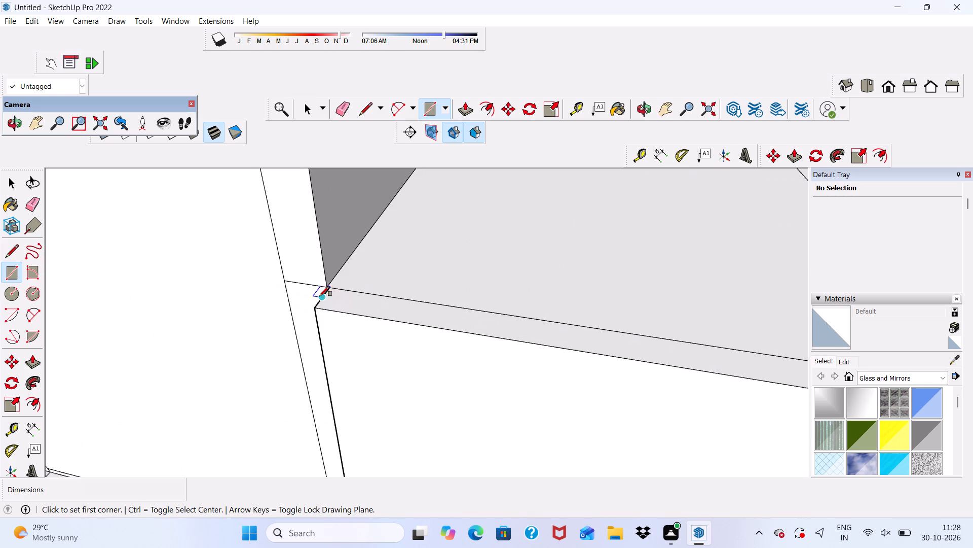
{"action": "scroll", "coordinate": [319, 296], "scroll_direction": "down", "scroll_amount": 2}
{"action": "middle_click_drag", "start_coordinate": [320, 301], "coordinate": [445, 268]}
{"action": "scroll", "coordinate": [435, 268], "scroll_direction": "down", "scroll_amount": 3}
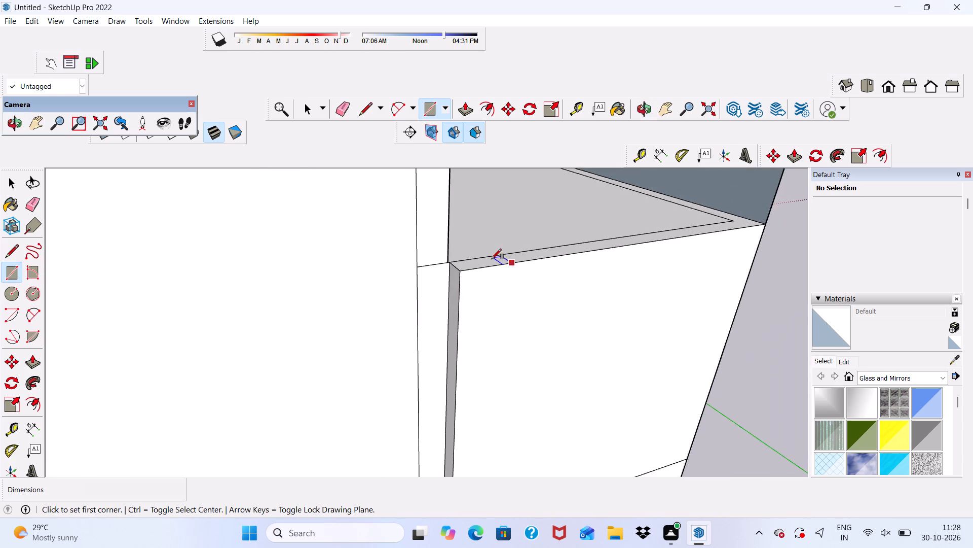
{"action": "scroll", "coordinate": [459, 268], "scroll_direction": "down", "scroll_amount": 5}
{"action": "scroll", "coordinate": [459, 270], "scroll_direction": "up", "scroll_amount": 6}
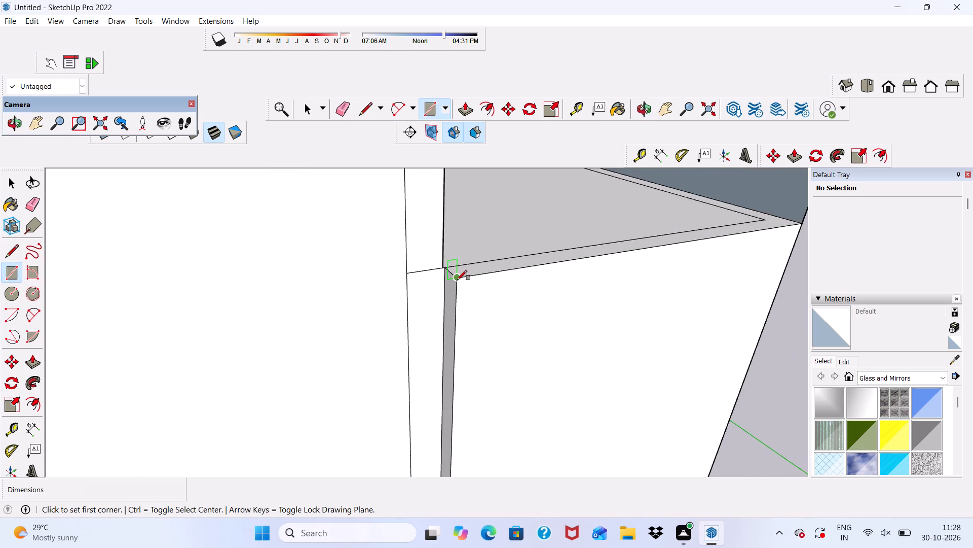
{"action": "left_click", "coordinate": [457, 280]}
{"action": "scroll", "coordinate": [463, 293], "scroll_direction": "down", "scroll_amount": 5}
{"action": "scroll", "coordinate": [547, 283], "scroll_direction": "down", "scroll_amount": 3}
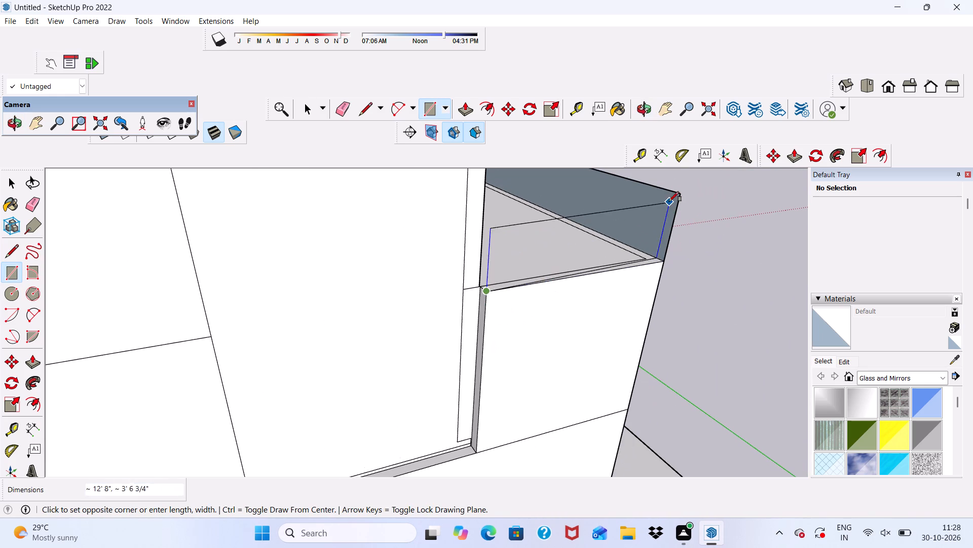
{"action": "left_click", "coordinate": [680, 190]}
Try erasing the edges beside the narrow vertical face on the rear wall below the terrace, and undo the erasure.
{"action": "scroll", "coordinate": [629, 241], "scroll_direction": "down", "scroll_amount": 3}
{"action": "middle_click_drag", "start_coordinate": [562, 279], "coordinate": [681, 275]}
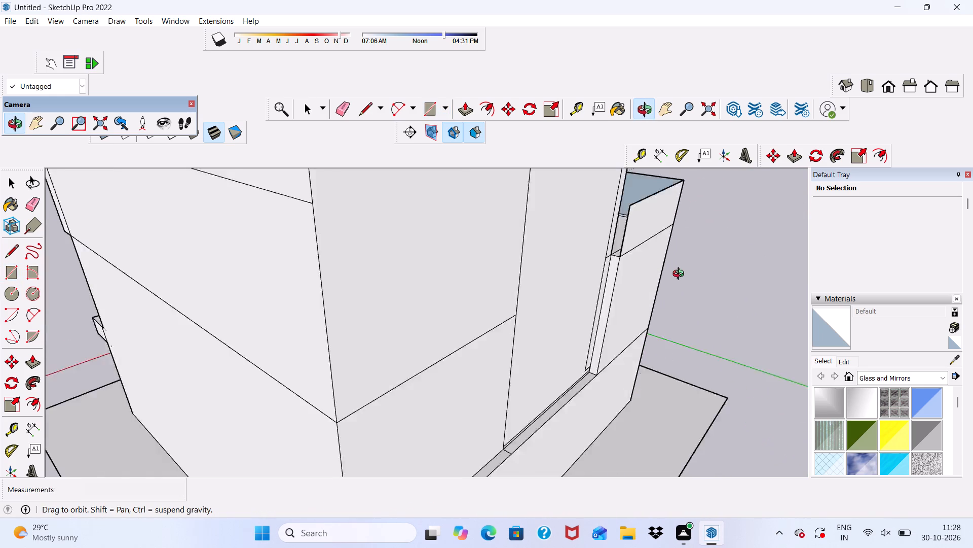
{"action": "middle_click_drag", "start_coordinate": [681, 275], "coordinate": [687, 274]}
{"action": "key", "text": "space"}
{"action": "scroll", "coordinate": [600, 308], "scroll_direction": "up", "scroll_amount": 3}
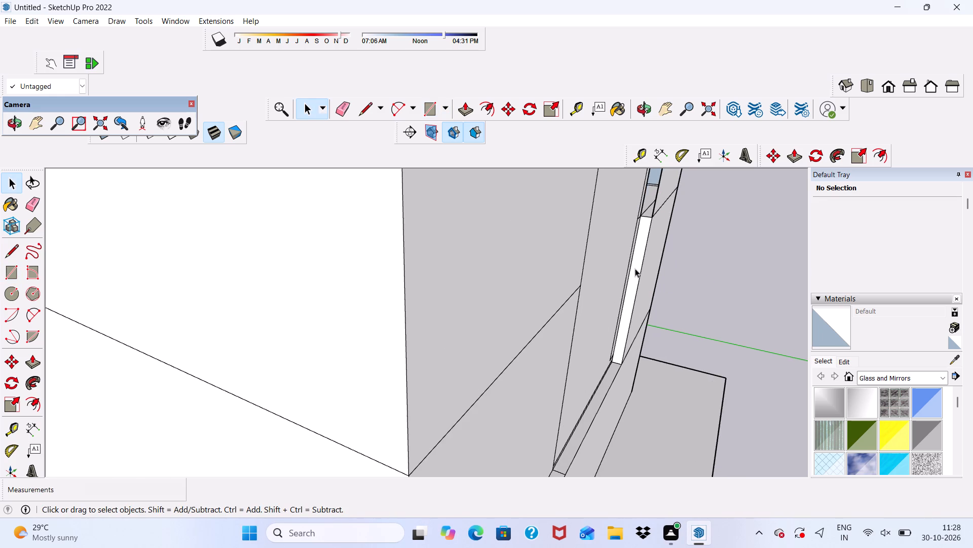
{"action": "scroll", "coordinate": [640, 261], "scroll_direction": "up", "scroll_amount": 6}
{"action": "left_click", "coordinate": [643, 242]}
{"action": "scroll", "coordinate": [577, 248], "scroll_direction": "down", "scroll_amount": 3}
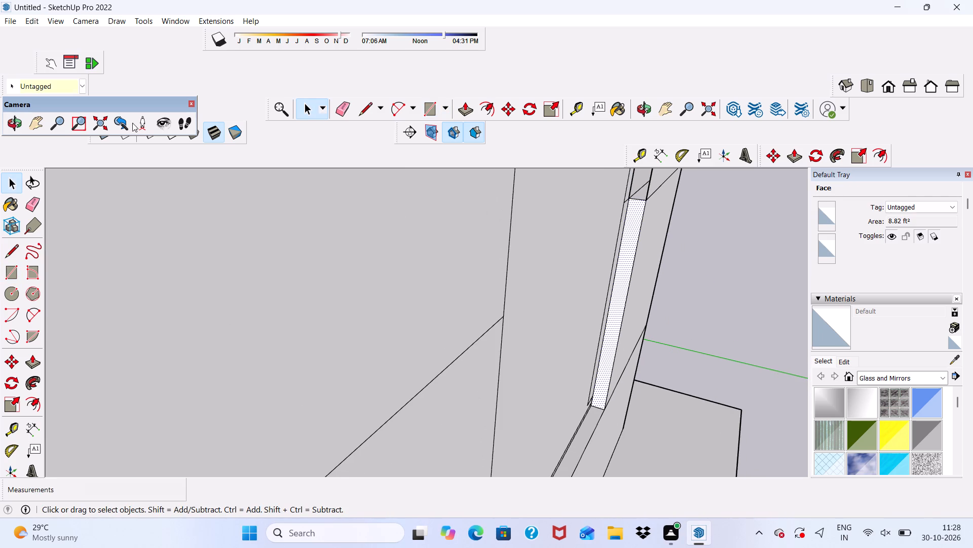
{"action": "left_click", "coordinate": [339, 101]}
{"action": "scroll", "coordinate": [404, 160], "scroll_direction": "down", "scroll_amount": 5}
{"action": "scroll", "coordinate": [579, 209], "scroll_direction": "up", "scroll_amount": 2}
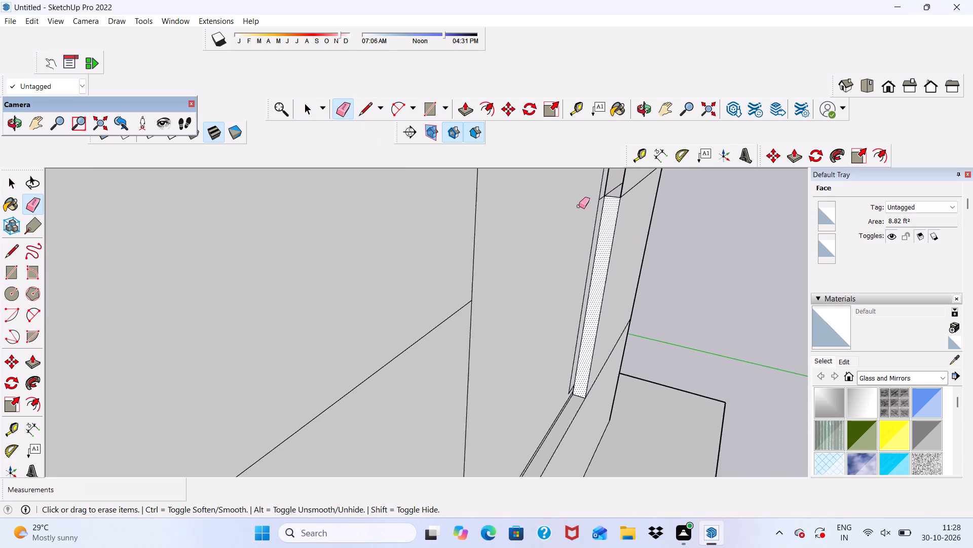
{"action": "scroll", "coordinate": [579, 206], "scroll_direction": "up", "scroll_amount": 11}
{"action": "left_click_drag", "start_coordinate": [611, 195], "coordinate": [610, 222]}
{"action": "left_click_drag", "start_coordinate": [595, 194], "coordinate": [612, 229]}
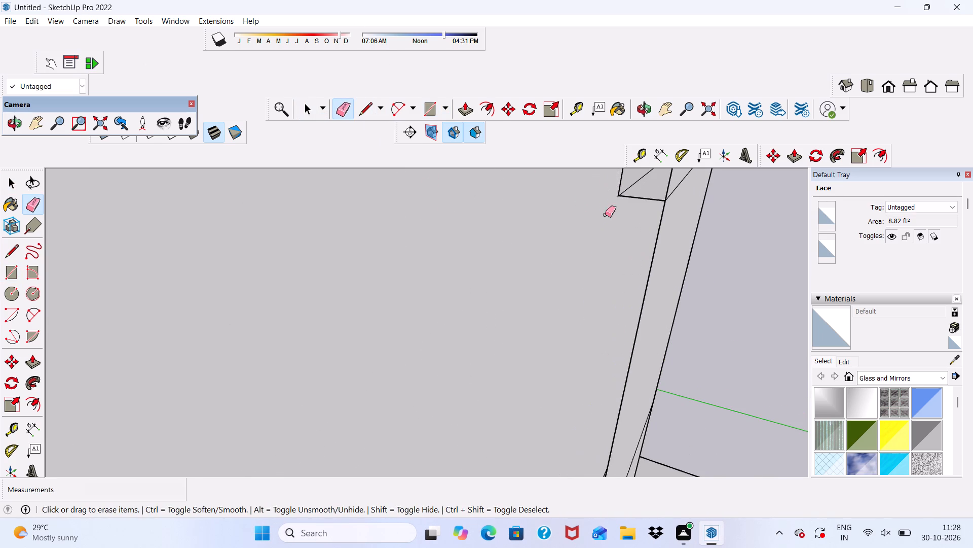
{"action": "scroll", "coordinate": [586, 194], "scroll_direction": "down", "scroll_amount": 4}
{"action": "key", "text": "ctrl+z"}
Erase the thin vertical edge running alongside the narrow white face on the rear wall.
{"action": "scroll", "coordinate": [612, 225], "scroll_direction": "up", "scroll_amount": 5}
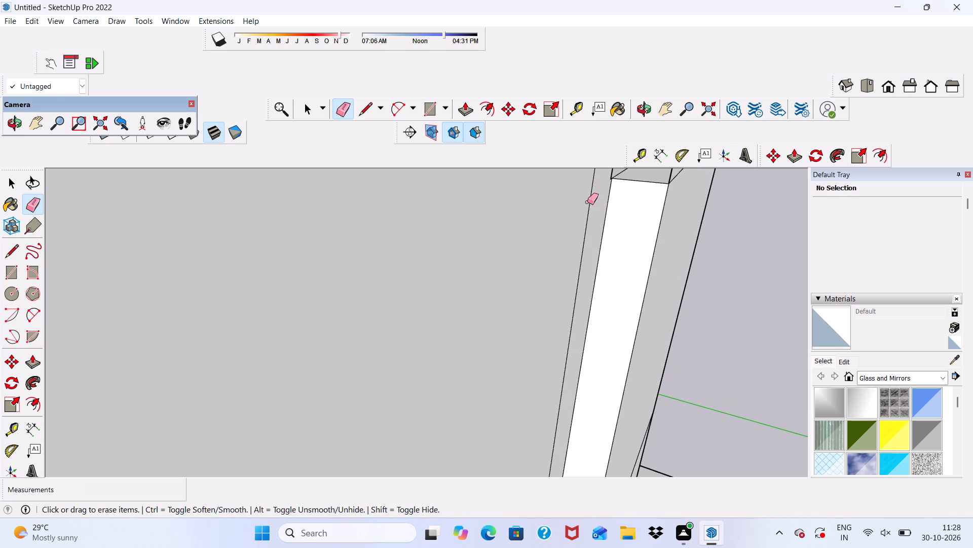
{"action": "left_click_drag", "start_coordinate": [587, 202], "coordinate": [585, 217]}
{"action": "left_click_drag", "start_coordinate": [584, 216], "coordinate": [588, 222]}
{"action": "scroll", "coordinate": [585, 211], "scroll_direction": "down", "scroll_amount": 7}
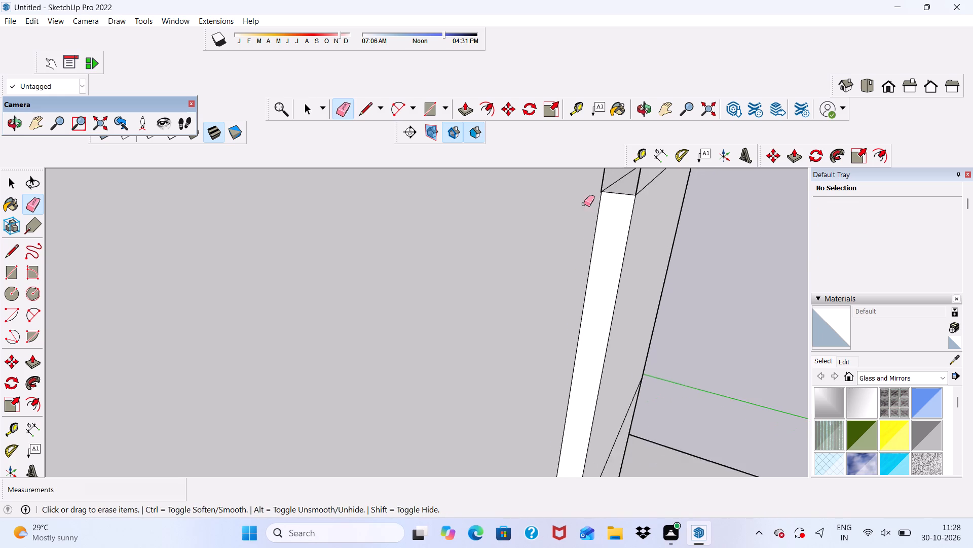
{"action": "scroll", "coordinate": [584, 204], "scroll_direction": "down", "scroll_amount": 16}
Erase the vertical dividing edge and the thin line along the ledge on the recessed rear wall face.
{"action": "middle_click_drag", "start_coordinate": [560, 280], "coordinate": [500, 335]}
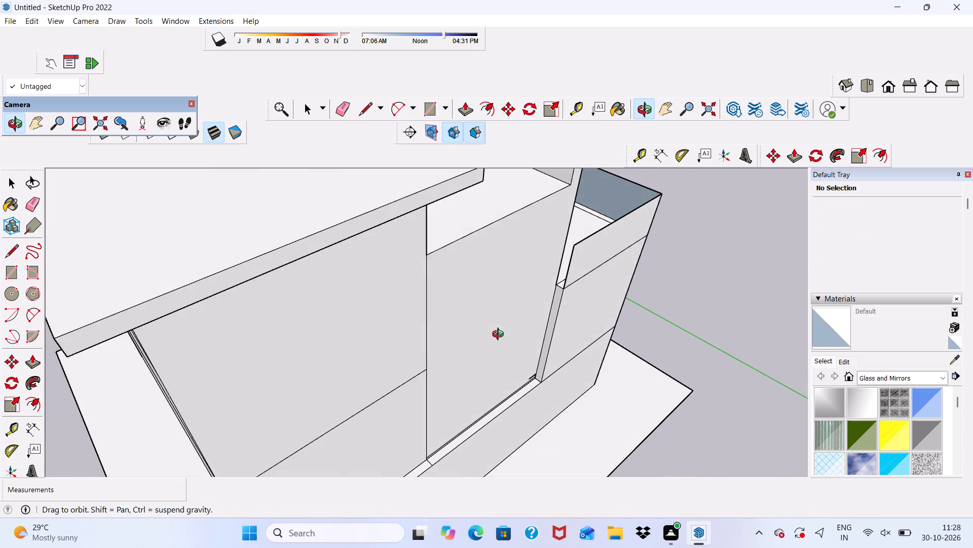
{"action": "middle_click_drag", "start_coordinate": [500, 335], "coordinate": [469, 297]}
{"action": "left_click_drag", "start_coordinate": [386, 251], "coordinate": [310, 330]}
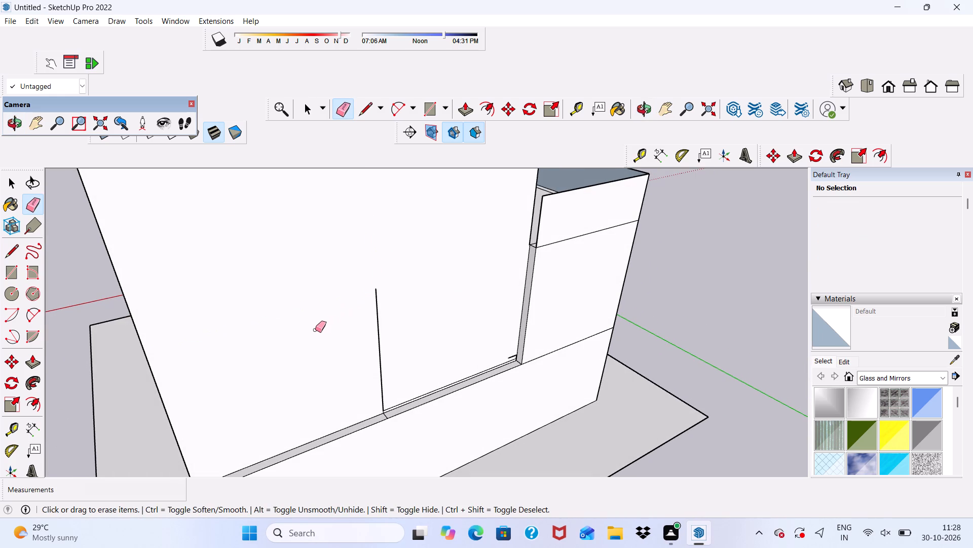
{"action": "left_click_drag", "start_coordinate": [336, 327], "coordinate": [395, 380]}
{"action": "scroll", "coordinate": [400, 381], "scroll_direction": "up", "scroll_amount": 13}
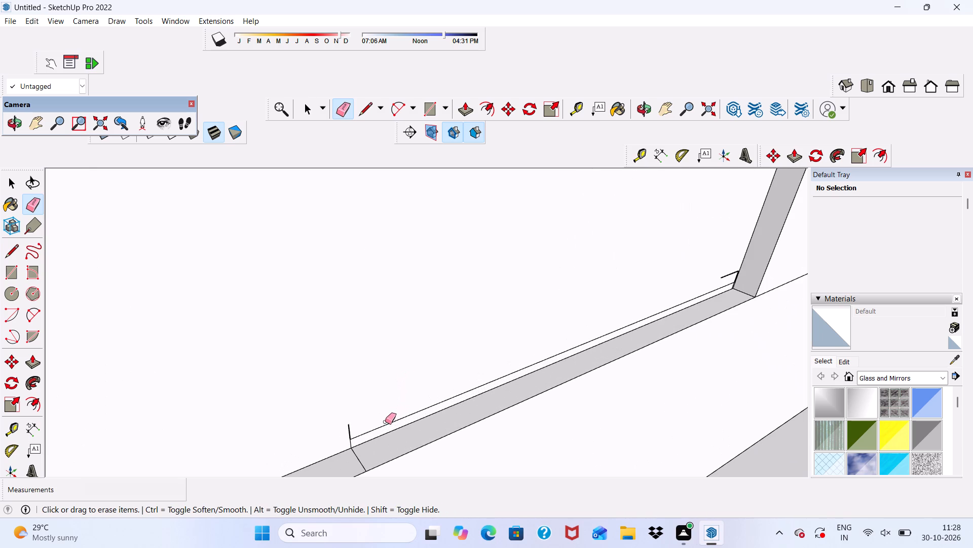
{"action": "left_click", "coordinate": [385, 425]}
{"action": "left_click_drag", "start_coordinate": [331, 426], "coordinate": [358, 434]}
Erase the short stray edges at the lower inner corner of the rear wall recess.
{"action": "scroll", "coordinate": [350, 413], "scroll_direction": "down", "scroll_amount": 3}
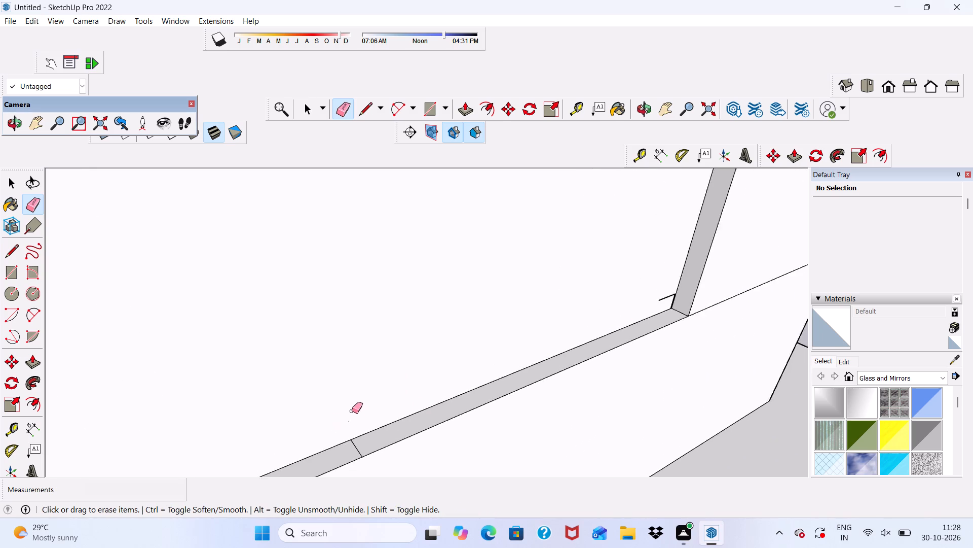
{"action": "scroll", "coordinate": [352, 411], "scroll_direction": "down", "scroll_amount": 2}
{"action": "scroll", "coordinate": [617, 334], "scroll_direction": "up", "scroll_amount": 9}
{"action": "left_click_drag", "start_coordinate": [629, 292], "coordinate": [638, 321]}
{"action": "scroll", "coordinate": [648, 306], "scroll_direction": "up", "scroll_amount": 2}
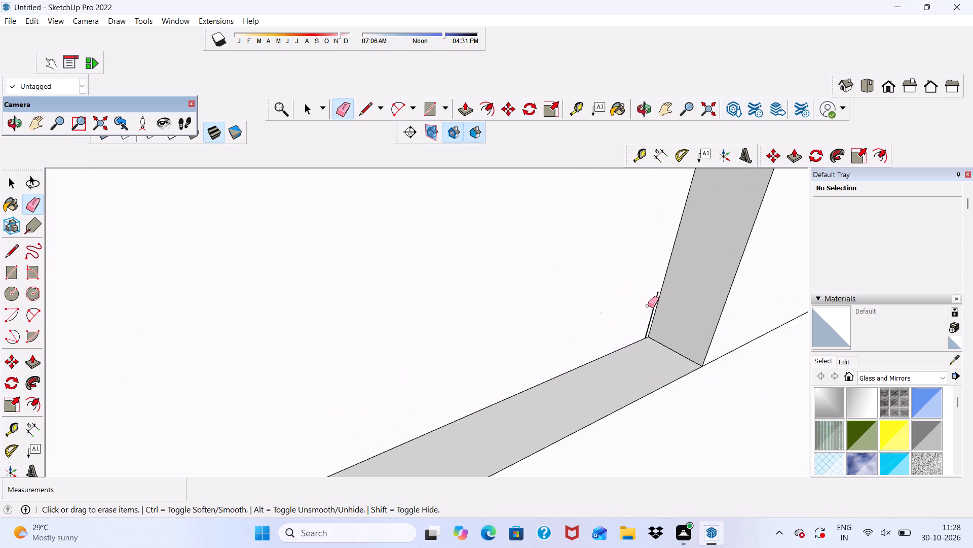
{"action": "scroll", "coordinate": [648, 305], "scroll_direction": "up", "scroll_amount": 13}
{"action": "left_click_drag", "start_coordinate": [657, 298], "coordinate": [642, 304]}
{"action": "scroll", "coordinate": [608, 234], "scroll_direction": "down", "scroll_amount": 5}
Push/Pull the recessed rear wall face outward 9", flush with the adjoining wall surface.
{"action": "key", "text": "space"}
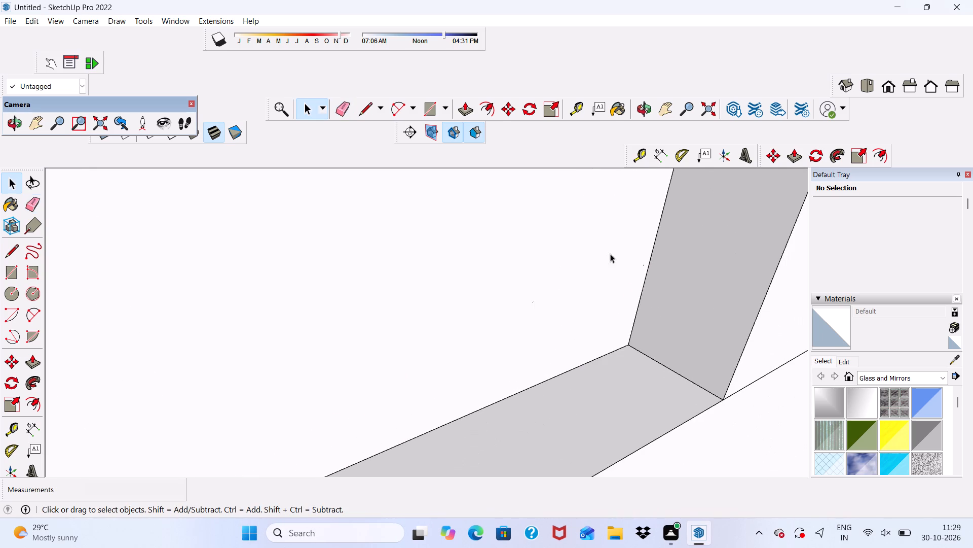
{"action": "scroll", "coordinate": [640, 256], "scroll_direction": "down", "scroll_amount": 14}
{"action": "left_click", "coordinate": [547, 278]}
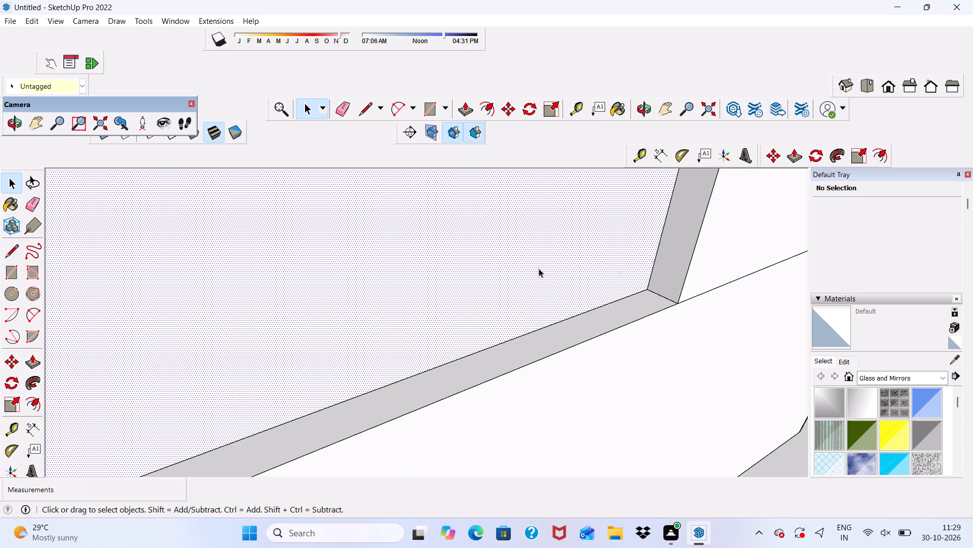
{"action": "left_click", "coordinate": [464, 105]}
{"action": "left_click", "coordinate": [431, 220]}
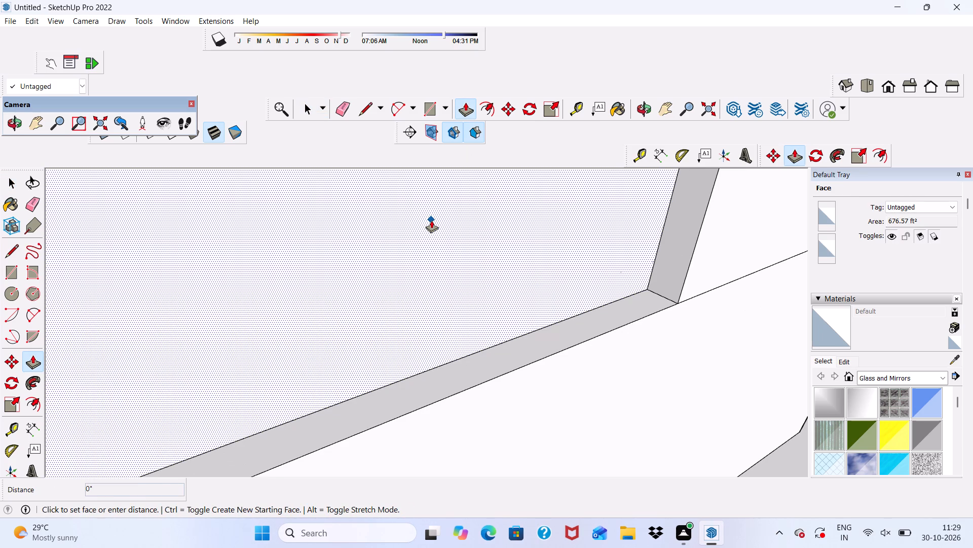
{"action": "left_click", "coordinate": [729, 210]}
Erase the vertical seam between the pulled-out rear face and the adjoining wall strip below the terrace.
{"action": "scroll", "coordinate": [675, 221], "scroll_direction": "down", "scroll_amount": 10}
{"action": "left_click", "coordinate": [334, 113]}
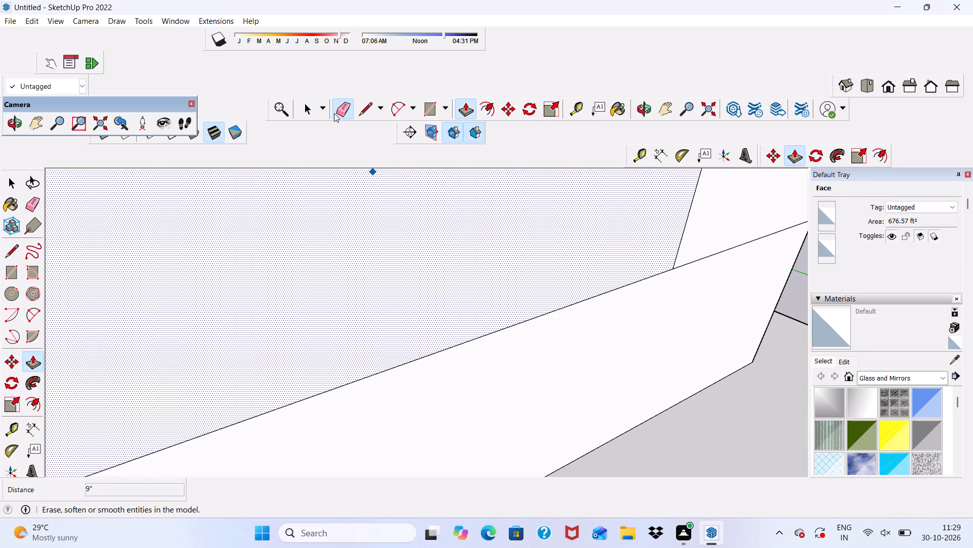
{"action": "left_click_drag", "start_coordinate": [674, 224], "coordinate": [684, 236]}
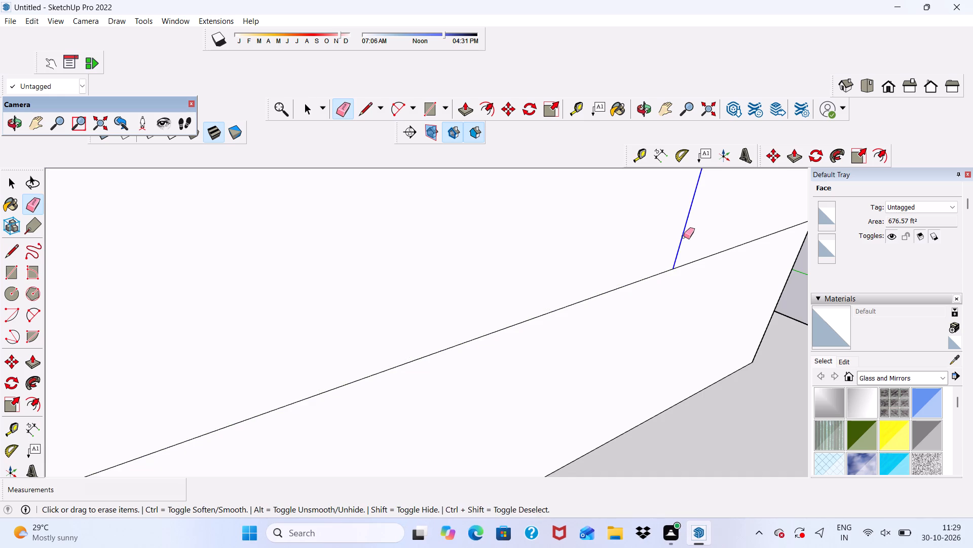
Erase the mid-height horizontal line on the side wall beneath the flat roof, opposite the terrace.
{"action": "scroll", "coordinate": [661, 245], "scroll_direction": "down", "scroll_amount": 16}
{"action": "scroll", "coordinate": [461, 286], "scroll_direction": "up", "scroll_amount": 3}
{"action": "left_click_drag", "start_coordinate": [414, 220], "coordinate": [415, 224]}
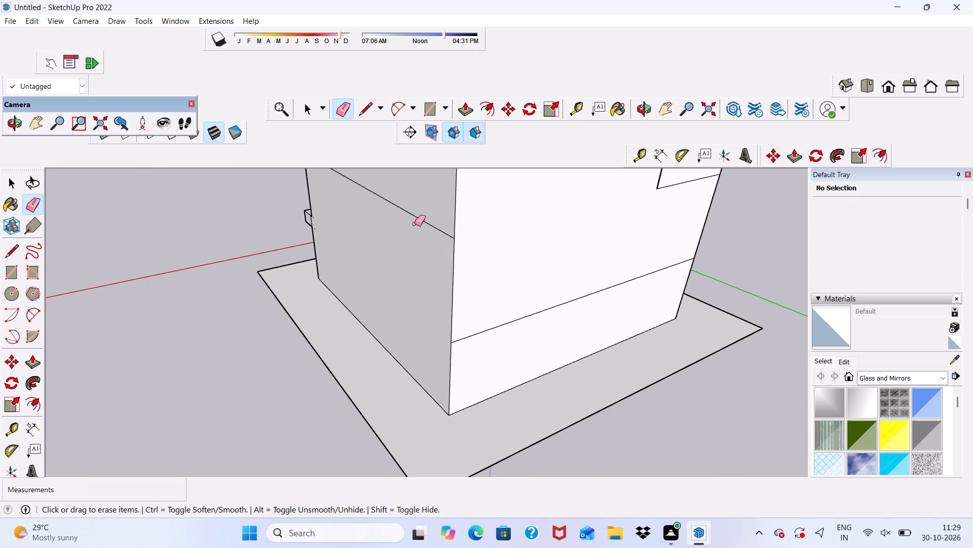
{"action": "left_click_drag", "start_coordinate": [415, 224], "coordinate": [421, 241]}
{"action": "left_click_drag", "start_coordinate": [435, 212], "coordinate": [438, 234]}
Erase the horizontal line across the lower rear wall, including its leftover pieces at the corner and toward the terrace side.
{"action": "scroll", "coordinate": [438, 236], "scroll_direction": "down", "scroll_amount": 5}
{"action": "scroll", "coordinate": [494, 323], "scroll_direction": "up", "scroll_amount": 1}
{"action": "left_click_drag", "start_coordinate": [492, 299], "coordinate": [498, 321]}
{"action": "scroll", "coordinate": [493, 311], "scroll_direction": "down", "scroll_amount": 6}
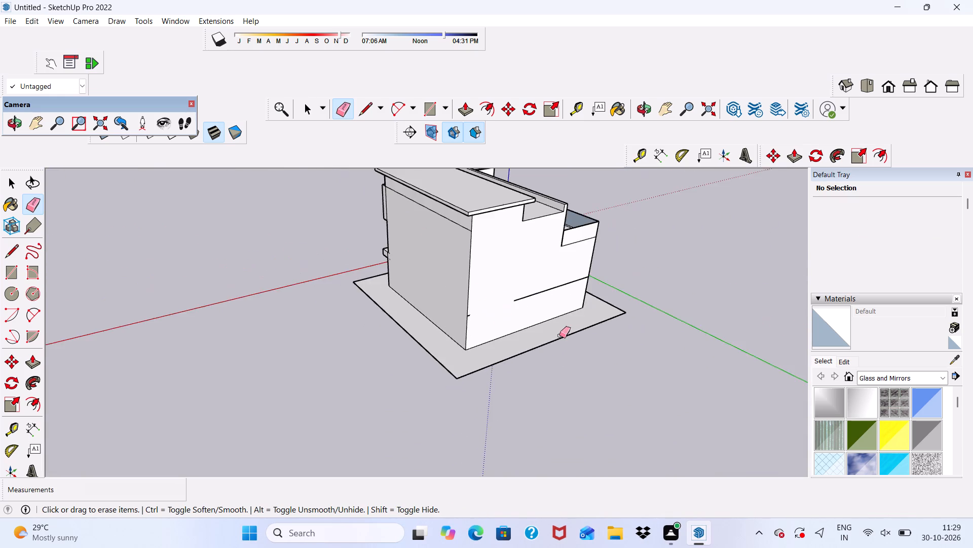
{"action": "scroll", "coordinate": [560, 310], "scroll_direction": "up", "scroll_amount": 3}
{"action": "left_click_drag", "start_coordinate": [542, 288], "coordinate": [534, 305]}
{"action": "scroll", "coordinate": [434, 328], "scroll_direction": "up", "scroll_amount": 13}
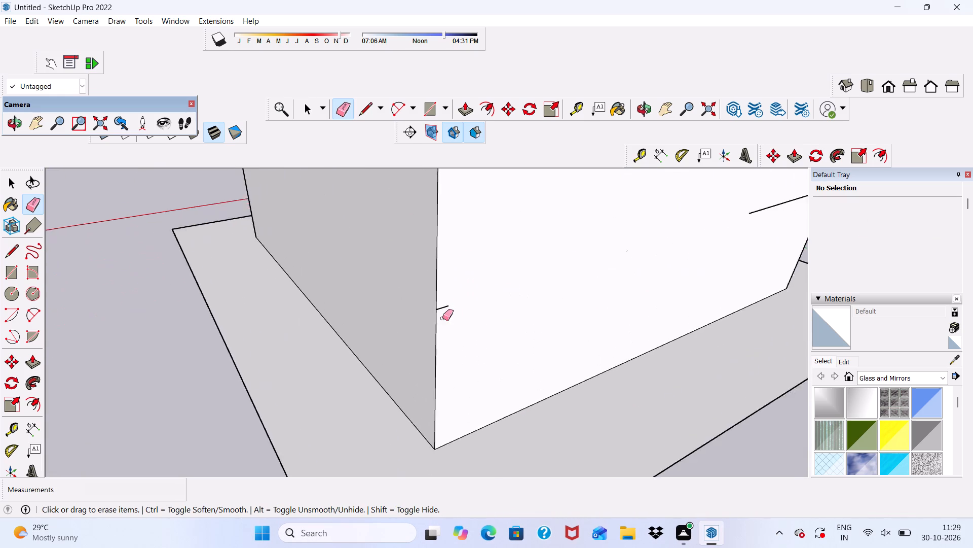
{"action": "scroll", "coordinate": [442, 318], "scroll_direction": "up", "scroll_amount": 3}
{"action": "left_click_drag", "start_coordinate": [439, 293], "coordinate": [442, 307]}
{"action": "scroll", "coordinate": [442, 307], "scroll_direction": "down", "scroll_amount": 2}
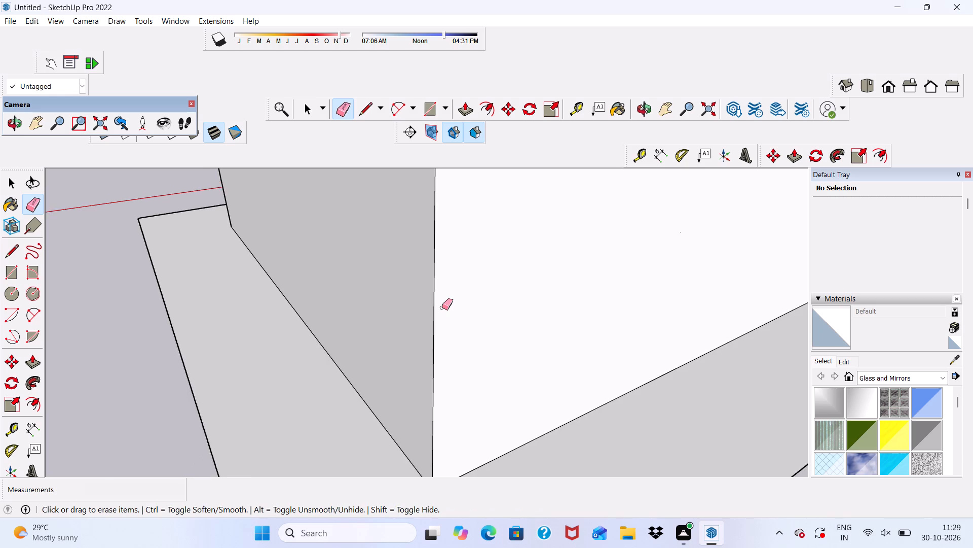
{"action": "scroll", "coordinate": [442, 307], "scroll_direction": "down", "scroll_amount": 4}
{"action": "scroll", "coordinate": [316, 314], "scroll_direction": "down", "scroll_amount": 5}
{"action": "scroll", "coordinate": [540, 275], "scroll_direction": "up", "scroll_amount": 4}
{"action": "left_click_drag", "start_coordinate": [580, 244], "coordinate": [581, 245]}
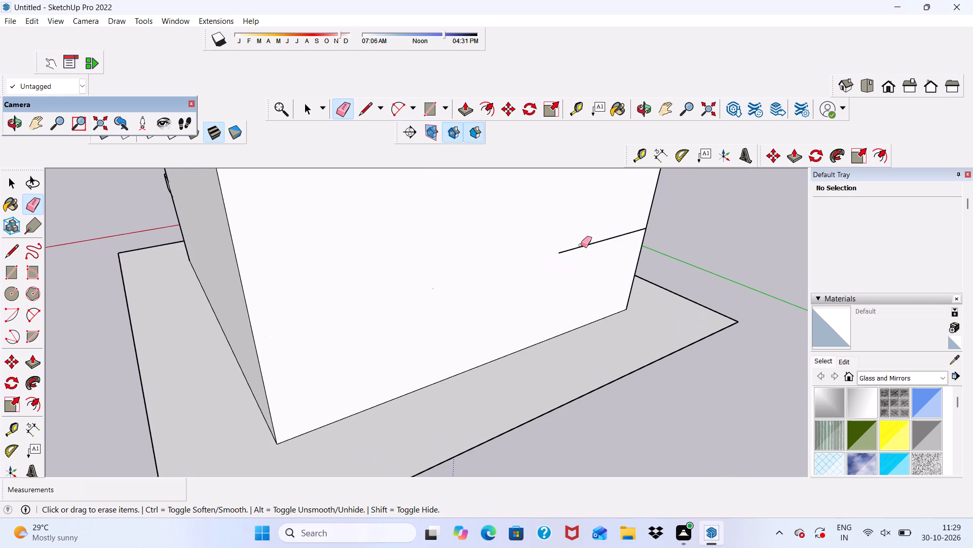
{"action": "left_click_drag", "start_coordinate": [581, 245], "coordinate": [582, 252]}
{"action": "left_click_drag", "start_coordinate": [562, 250], "coordinate": [560, 255]}
{"action": "left_click_drag", "start_coordinate": [558, 252], "coordinate": [553, 284]}
{"action": "scroll", "coordinate": [552, 283], "scroll_direction": "down", "scroll_amount": 6}
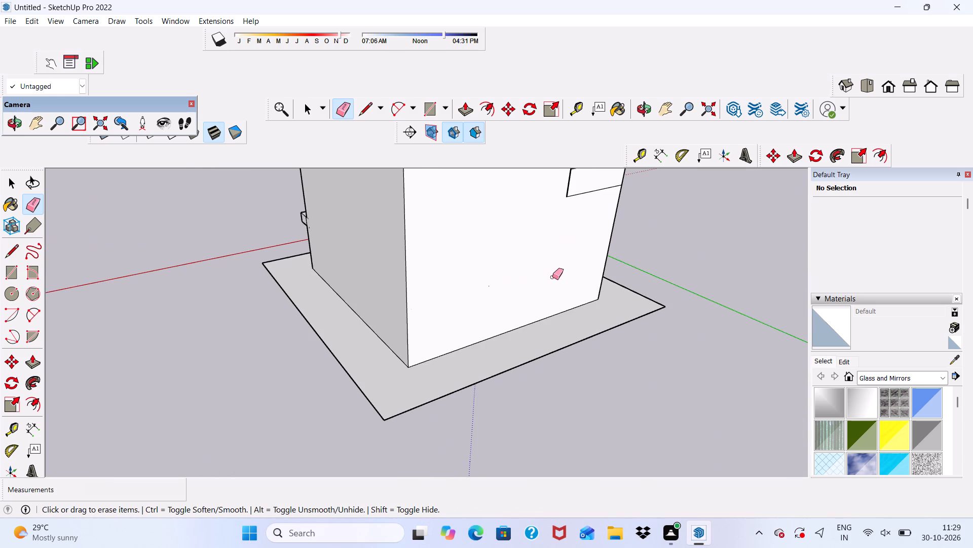
{"action": "left_click_drag", "start_coordinate": [557, 247], "coordinate": [532, 282]}
{"action": "left_click_drag", "start_coordinate": [491, 279], "coordinate": [488, 304]}
{"action": "left_click_drag", "start_coordinate": [493, 281], "coordinate": [484, 301]}
Erase the horizontal line just below the roof slab on the side wall opposite the terrace.
{"action": "scroll", "coordinate": [446, 286], "scroll_direction": "down", "scroll_amount": 5}
{"action": "middle_click_drag", "start_coordinate": [445, 288], "coordinate": [661, 304]}
{"action": "scroll", "coordinate": [323, 184], "scroll_direction": "up", "scroll_amount": 2}
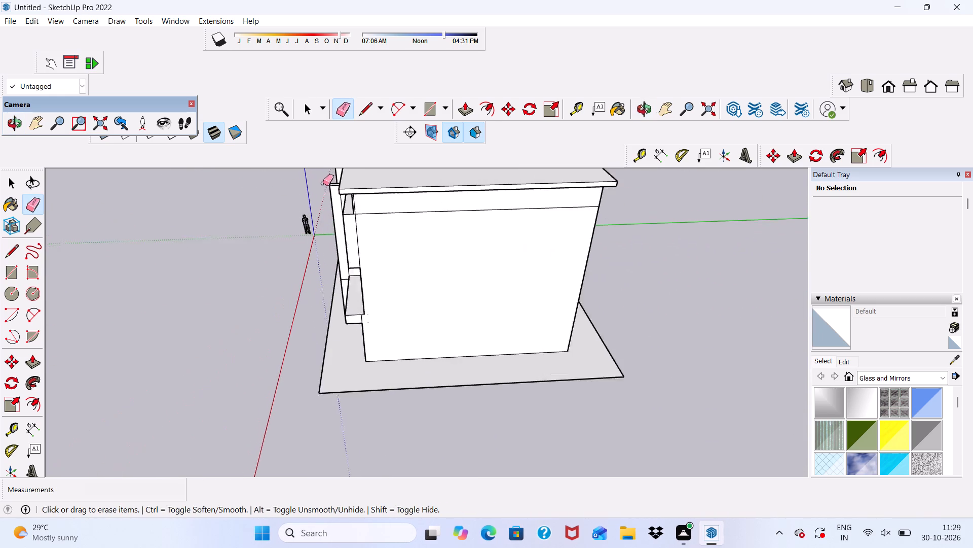
{"action": "scroll", "coordinate": [323, 183], "scroll_direction": "up", "scroll_amount": 8}
{"action": "left_click_drag", "start_coordinate": [409, 201], "coordinate": [411, 218]}
{"action": "scroll", "coordinate": [409, 223], "scroll_direction": "down", "scroll_amount": 8}
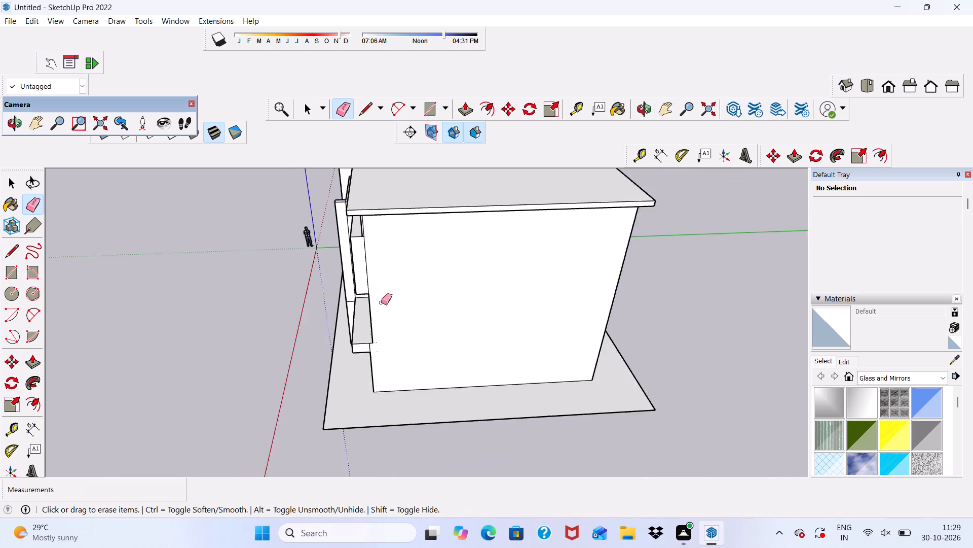
Erase the horizontal line along the terrace-side outer wall at the parapet's base, including the stub at its front corner.
{"action": "scroll", "coordinate": [381, 302], "scroll_direction": "down", "scroll_amount": 1}
{"action": "middle_click_drag", "start_coordinate": [379, 323], "coordinate": [559, 273]}
{"action": "middle_click_drag", "start_coordinate": [644, 254], "coordinate": [726, 246]}
{"action": "middle_click_drag", "start_coordinate": [423, 321], "coordinate": [468, 305]}
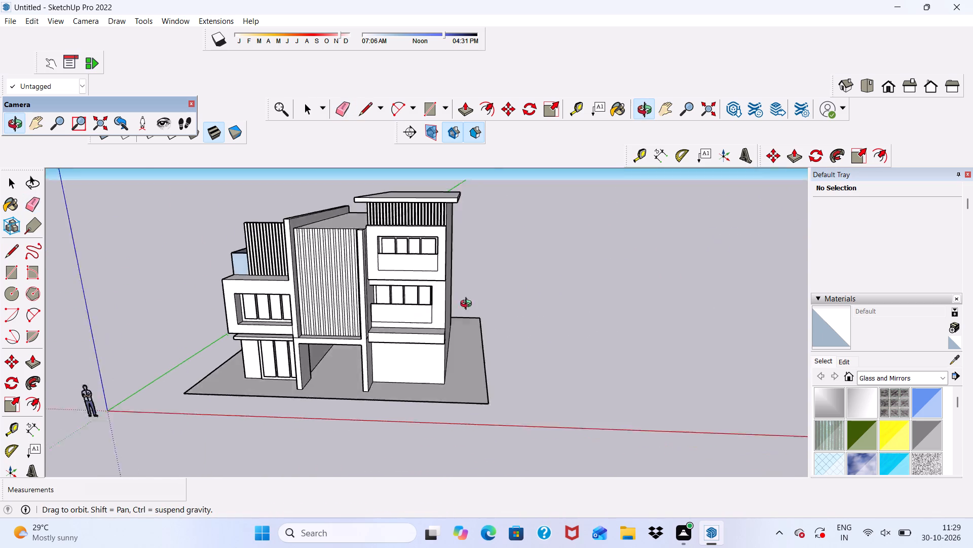
{"action": "middle_click_drag", "start_coordinate": [468, 305], "coordinate": [556, 322]}
{"action": "scroll", "coordinate": [1, 369], "scroll_direction": "up", "scroll_amount": 13}
{"action": "scroll", "coordinate": [265, 264], "scroll_direction": "down", "scroll_amount": 1}
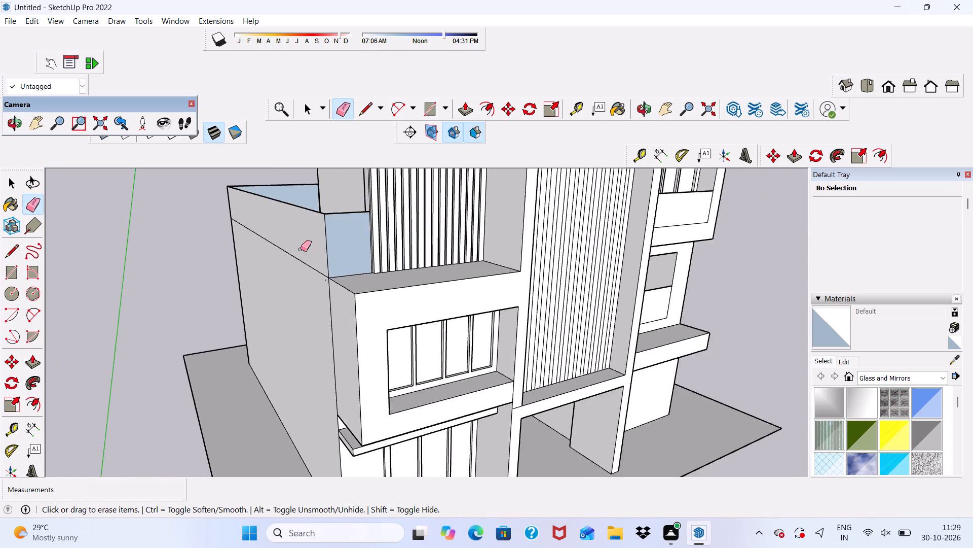
{"action": "scroll", "coordinate": [303, 248], "scroll_direction": "up", "scroll_amount": 4}
{"action": "left_click_drag", "start_coordinate": [306, 250], "coordinate": [298, 284]}
{"action": "scroll", "coordinate": [319, 301], "scroll_direction": "up", "scroll_amount": 3}
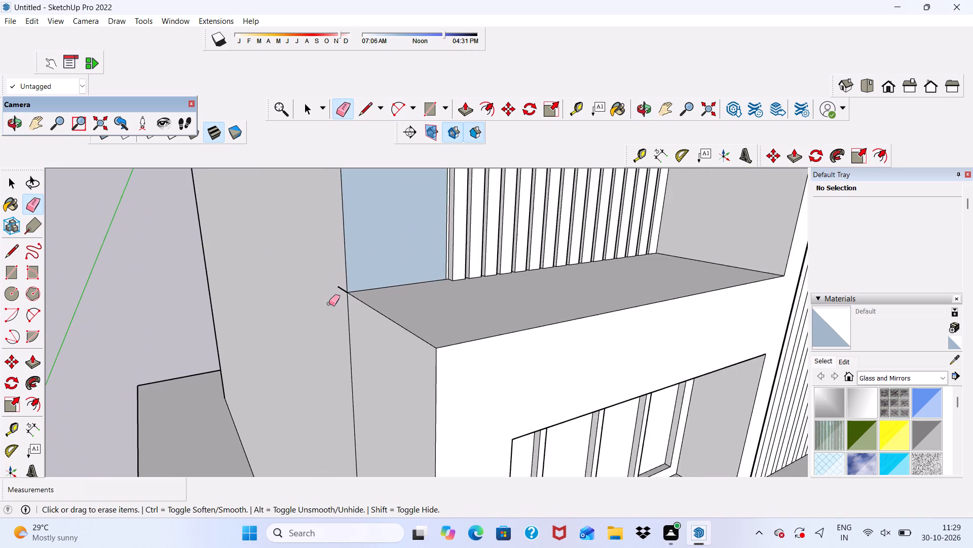
{"action": "scroll", "coordinate": [329, 303], "scroll_direction": "up", "scroll_amount": 6}
{"action": "left_click_drag", "start_coordinate": [339, 278], "coordinate": [339, 297]}
{"action": "left_click_drag", "start_coordinate": [335, 301], "coordinate": [328, 335]}
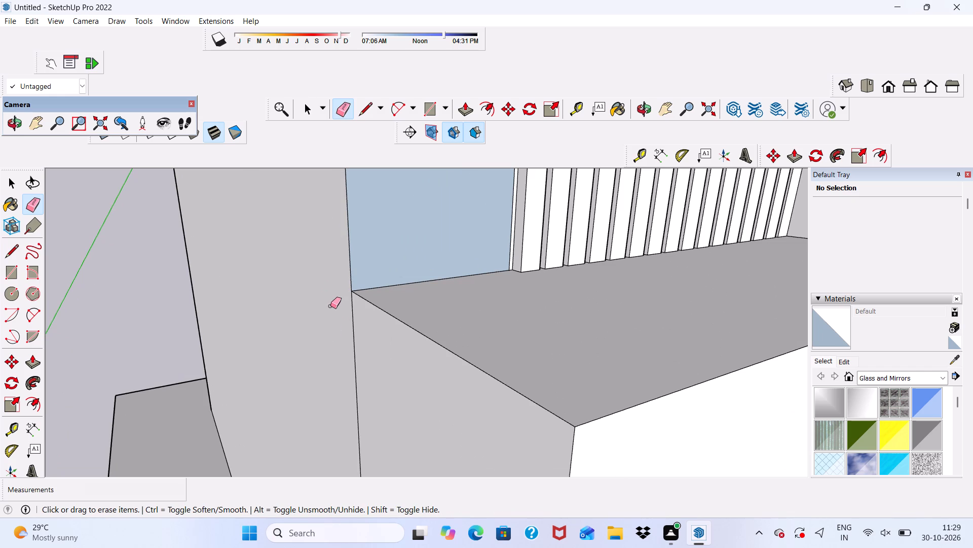
{"action": "left_click_drag", "start_coordinate": [330, 306], "coordinate": [335, 313]}
{"action": "left_click_drag", "start_coordinate": [338, 294], "coordinate": [338, 307]}
{"action": "left_click_drag", "start_coordinate": [338, 295], "coordinate": [326, 326]}
{"action": "scroll", "coordinate": [293, 262], "scroll_direction": "down", "scroll_amount": 5}
{"action": "left_click_drag", "start_coordinate": [276, 278], "coordinate": [283, 346]}
Examine the front facade and the overall massing of the house from several angles.
{"action": "scroll", "coordinate": [277, 304], "scroll_direction": "down", "scroll_amount": 15}
{"action": "middle_click_drag", "start_coordinate": [276, 322], "coordinate": [153, 231]}
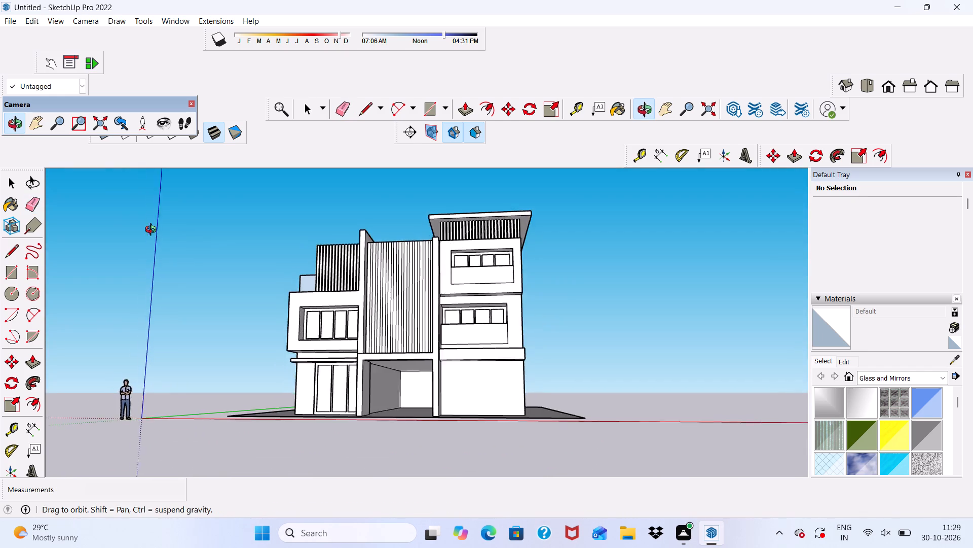
{"action": "middle_click_drag", "start_coordinate": [153, 231], "coordinate": [168, 304]}
{"action": "key", "text": "space"}
{"action": "scroll", "coordinate": [357, 288], "scroll_direction": "up", "scroll_amount": 1}
{"action": "scroll", "coordinate": [357, 288], "scroll_direction": "down", "scroll_amount": 5}
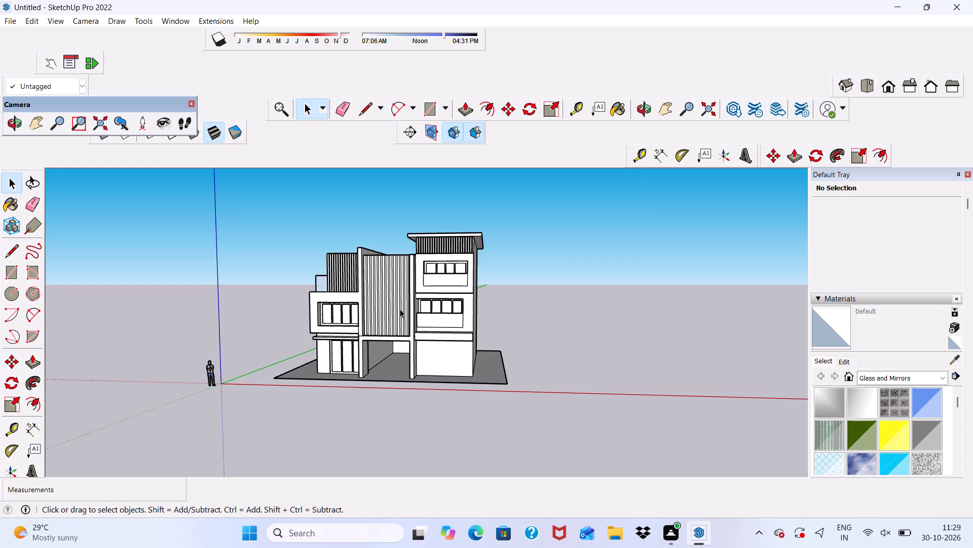
{"action": "scroll", "coordinate": [387, 327], "scroll_direction": "up", "scroll_amount": 3}
{"action": "scroll", "coordinate": [320, 333], "scroll_direction": "up", "scroll_amount": 4}
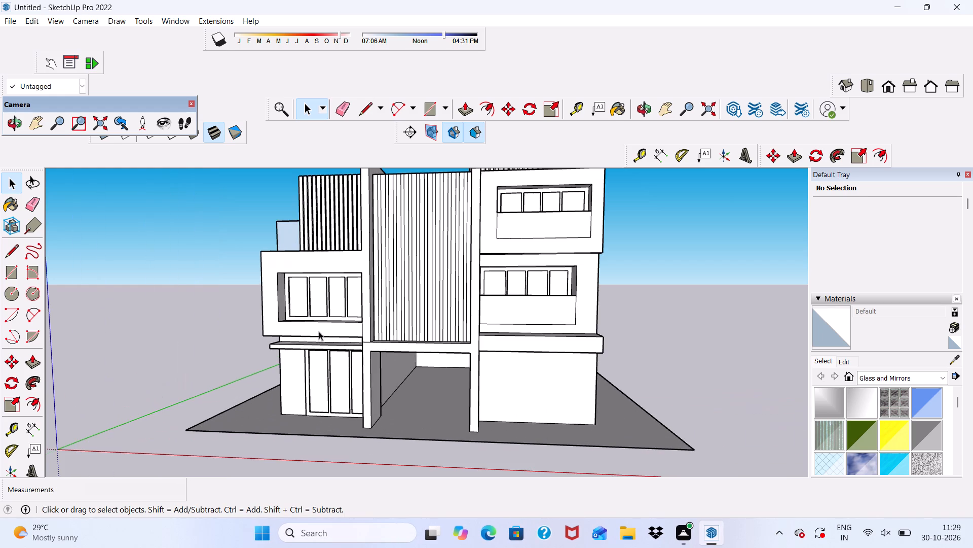
{"action": "scroll", "coordinate": [312, 319], "scroll_direction": "up", "scroll_amount": 9}
{"action": "middle_click_drag", "start_coordinate": [307, 286], "coordinate": [234, 323]}
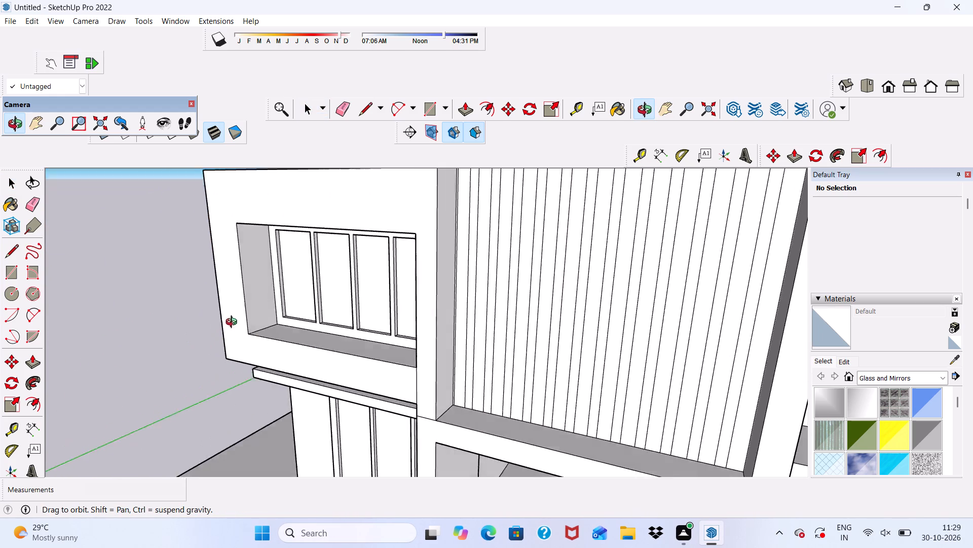
{"action": "middle_click_drag", "start_coordinate": [234, 323], "coordinate": [309, 280]}
{"action": "scroll", "coordinate": [311, 283], "scroll_direction": "down", "scroll_amount": 3}
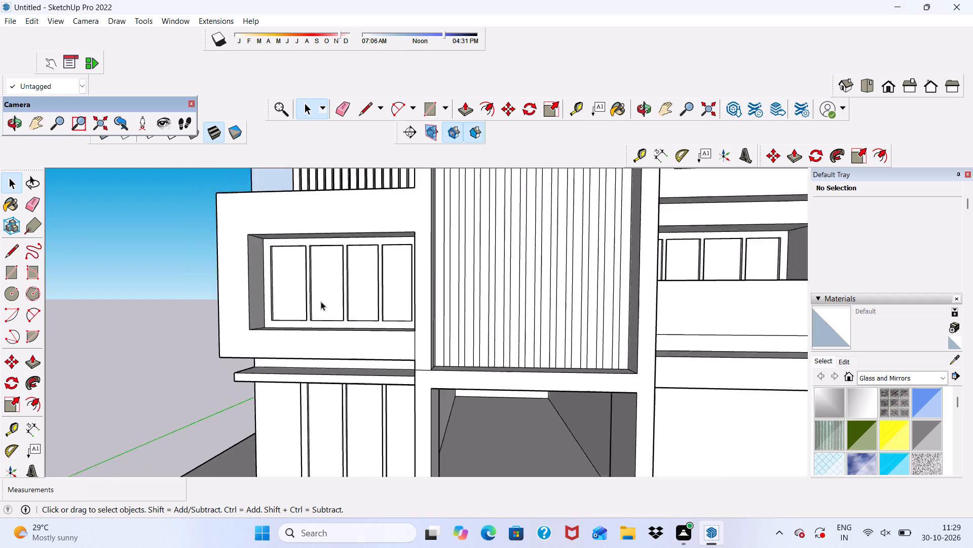
{"action": "scroll", "coordinate": [321, 301], "scroll_direction": "down", "scroll_amount": 13}
{"action": "middle_click_drag", "start_coordinate": [413, 328], "coordinate": [434, 383]}
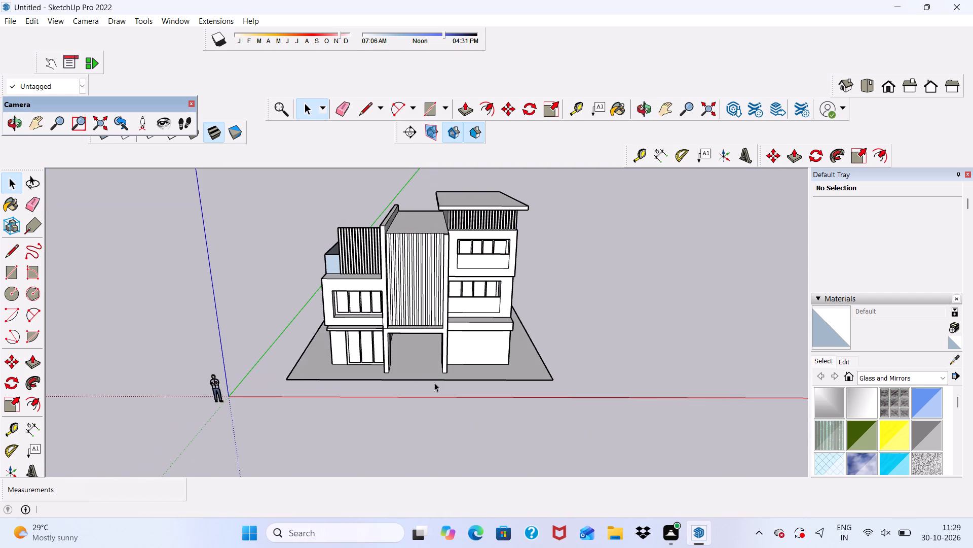
Push/Pull the ground base face under the house up to a thickness of 3".
{"action": "scroll", "coordinate": [402, 375], "scroll_direction": "up", "scroll_amount": 8}
{"action": "left_click", "coordinate": [395, 380]}
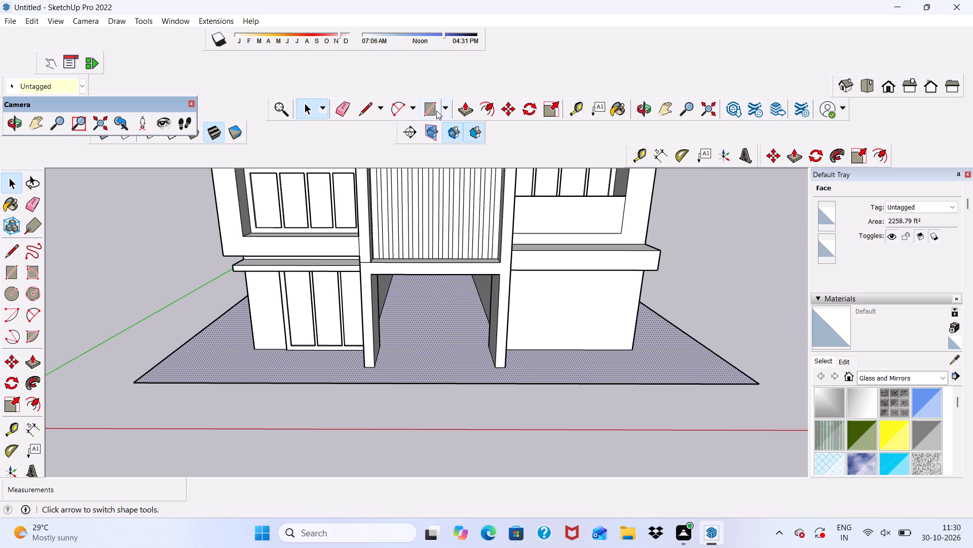
{"action": "left_click", "coordinate": [472, 105]}
{"action": "scroll", "coordinate": [278, 349], "scroll_direction": "up", "scroll_amount": 4}
{"action": "middle_click_drag", "start_coordinate": [275, 362], "coordinate": [275, 376]}
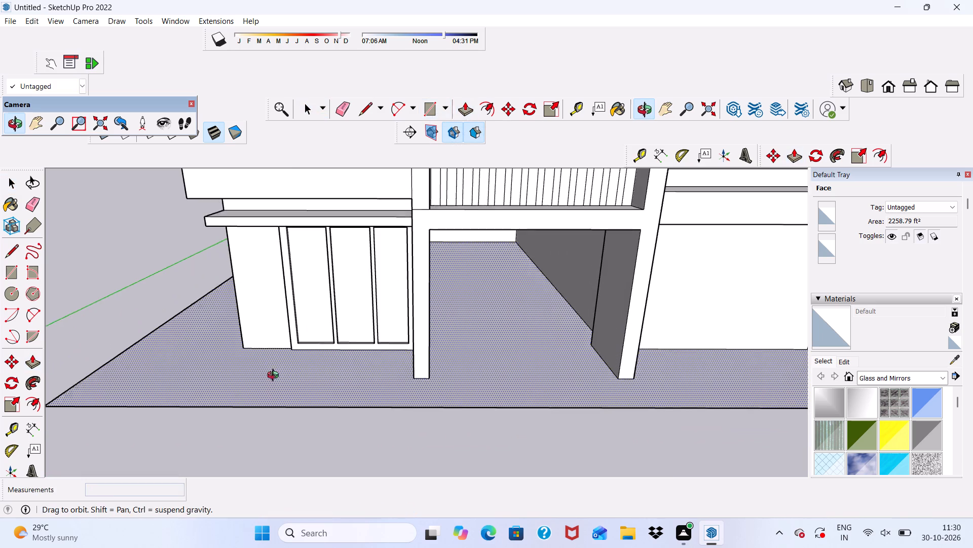
{"action": "middle_click_drag", "start_coordinate": [275, 376], "coordinate": [274, 423]}
{"action": "scroll", "coordinate": [276, 398], "scroll_direction": "down", "scroll_amount": 1}
{"action": "left_click", "coordinate": [260, 405]}
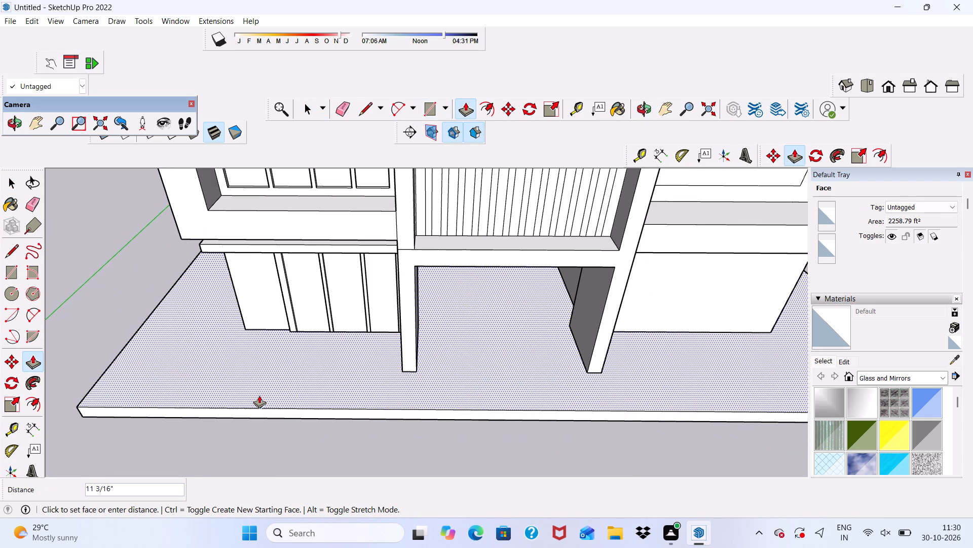
{"action": "key", "text": "3"}
{"action": "key", "text": "shift+quotedbl"}
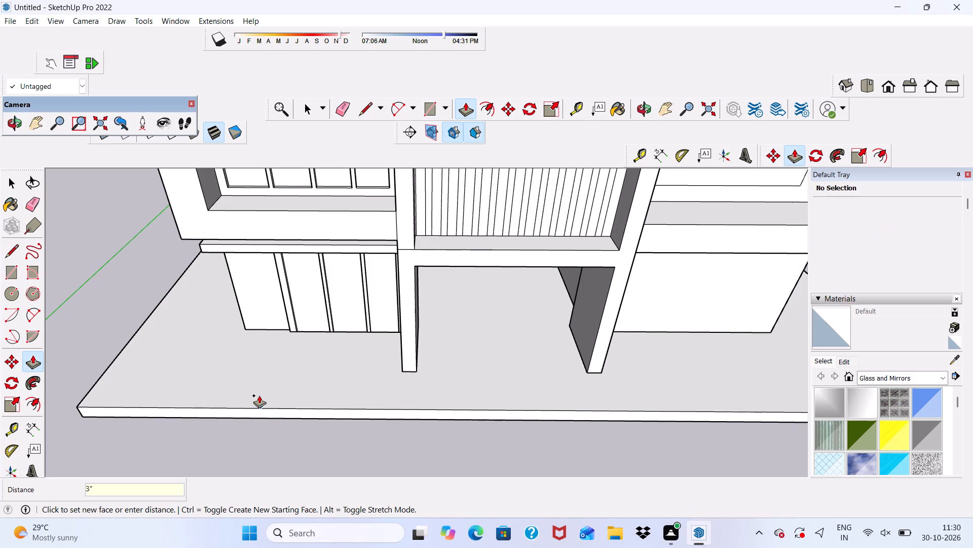
{"action": "key", "text": "Return"}
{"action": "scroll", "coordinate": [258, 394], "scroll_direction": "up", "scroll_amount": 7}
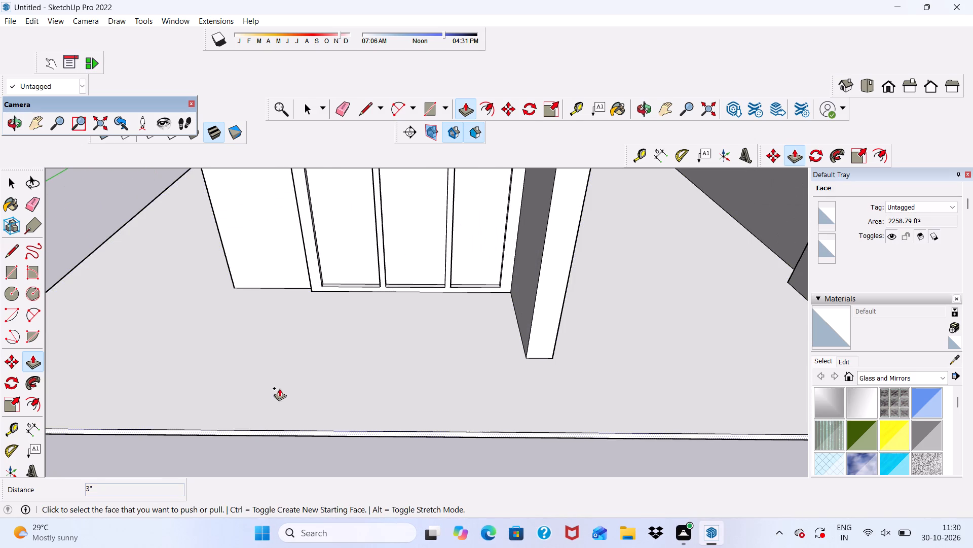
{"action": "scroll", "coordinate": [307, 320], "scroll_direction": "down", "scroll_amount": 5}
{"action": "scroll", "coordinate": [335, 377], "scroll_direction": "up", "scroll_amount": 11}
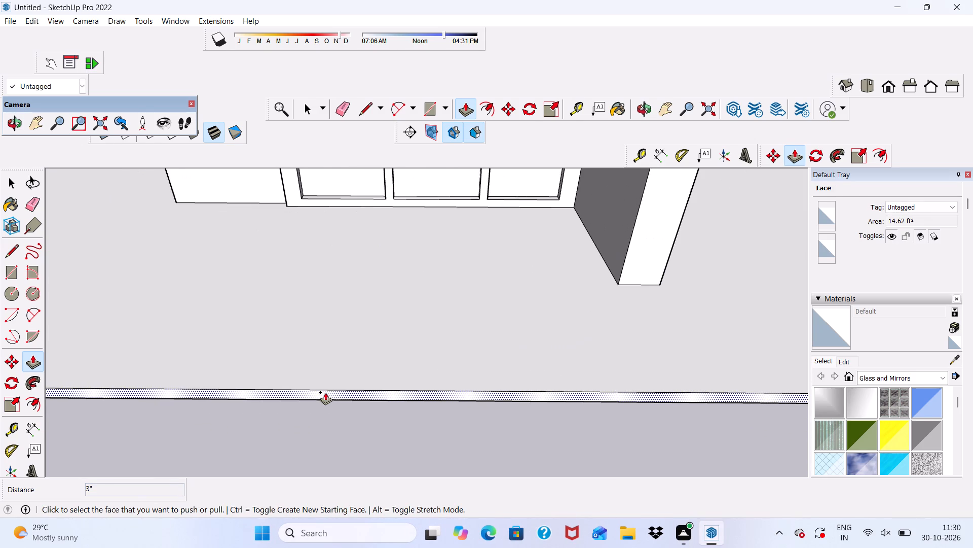
Push/Pull the base's thin front side face outward to extend the ground in front of the house.
{"action": "left_click", "coordinate": [325, 392]}
{"action": "scroll", "coordinate": [321, 415], "scroll_direction": "down", "scroll_amount": 7}
{"action": "scroll", "coordinate": [327, 367], "scroll_direction": "down", "scroll_amount": 6}
{"action": "scroll", "coordinate": [276, 351], "scroll_direction": "down", "scroll_amount": 6}
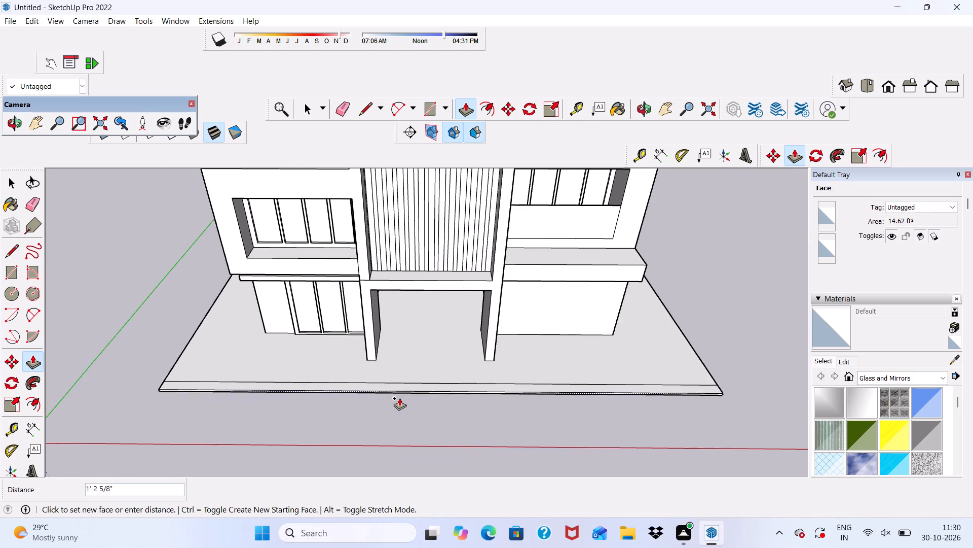
{"action": "scroll", "coordinate": [402, 407], "scroll_direction": "down", "scroll_amount": 4}
{"action": "scroll", "coordinate": [380, 373], "scroll_direction": "down", "scroll_amount": 7}
{"action": "left_click", "coordinate": [380, 441]}
{"action": "scroll", "coordinate": [396, 364], "scroll_direction": "up", "scroll_amount": 6}
{"action": "scroll", "coordinate": [395, 364], "scroll_direction": "down", "scroll_amount": 5}
{"action": "middle_click_drag", "start_coordinate": [389, 369], "coordinate": [538, 310]}
{"action": "key", "text": "space"}
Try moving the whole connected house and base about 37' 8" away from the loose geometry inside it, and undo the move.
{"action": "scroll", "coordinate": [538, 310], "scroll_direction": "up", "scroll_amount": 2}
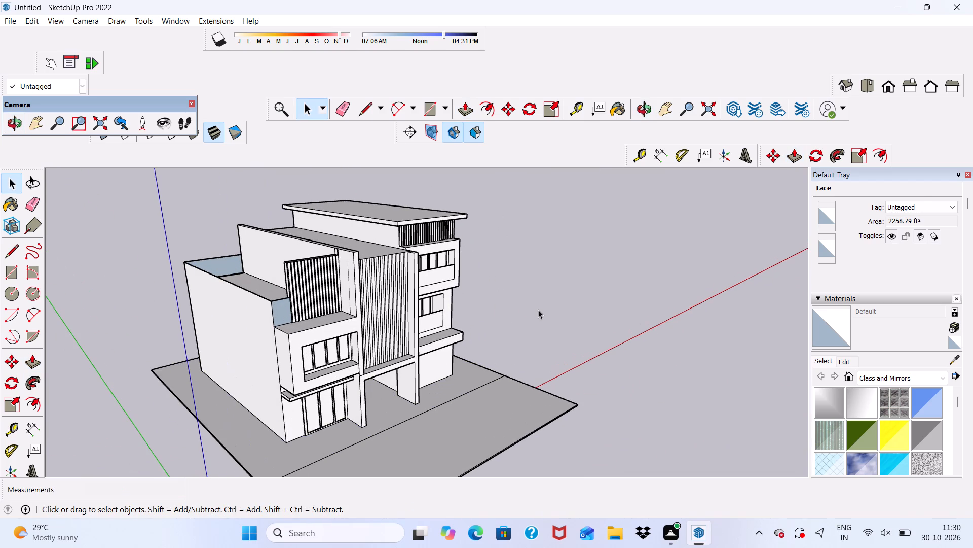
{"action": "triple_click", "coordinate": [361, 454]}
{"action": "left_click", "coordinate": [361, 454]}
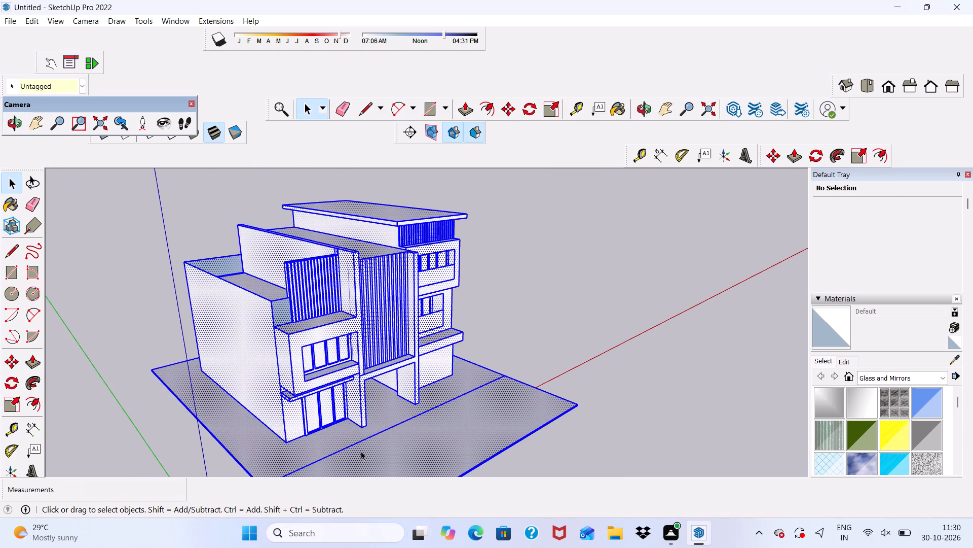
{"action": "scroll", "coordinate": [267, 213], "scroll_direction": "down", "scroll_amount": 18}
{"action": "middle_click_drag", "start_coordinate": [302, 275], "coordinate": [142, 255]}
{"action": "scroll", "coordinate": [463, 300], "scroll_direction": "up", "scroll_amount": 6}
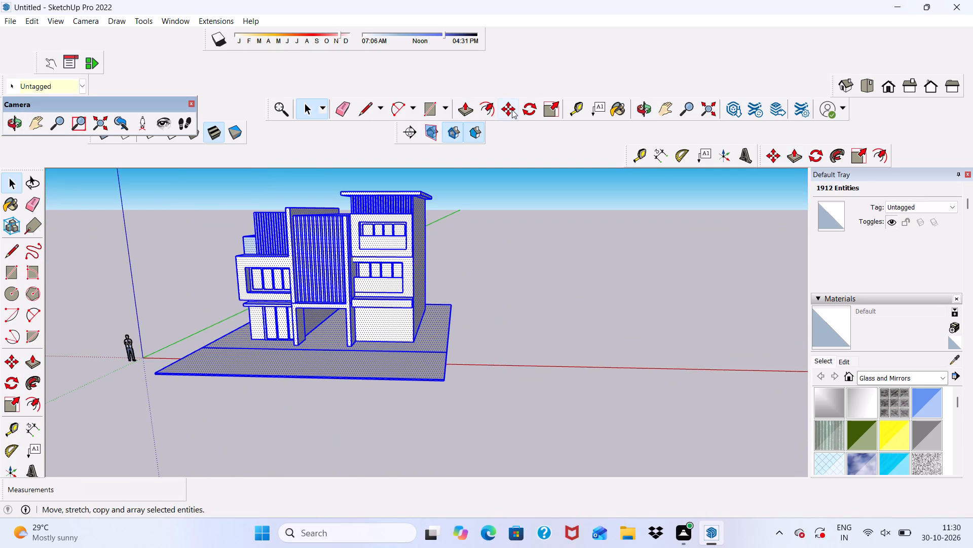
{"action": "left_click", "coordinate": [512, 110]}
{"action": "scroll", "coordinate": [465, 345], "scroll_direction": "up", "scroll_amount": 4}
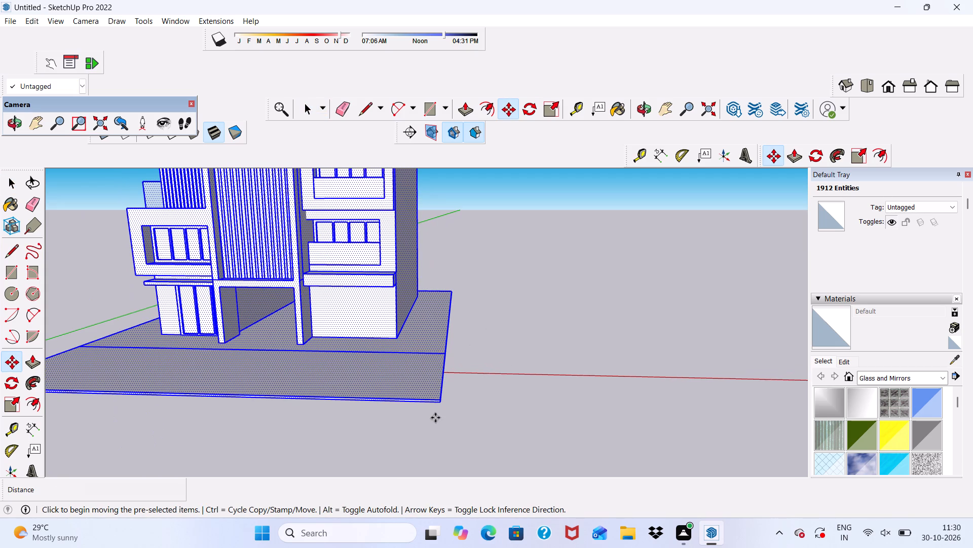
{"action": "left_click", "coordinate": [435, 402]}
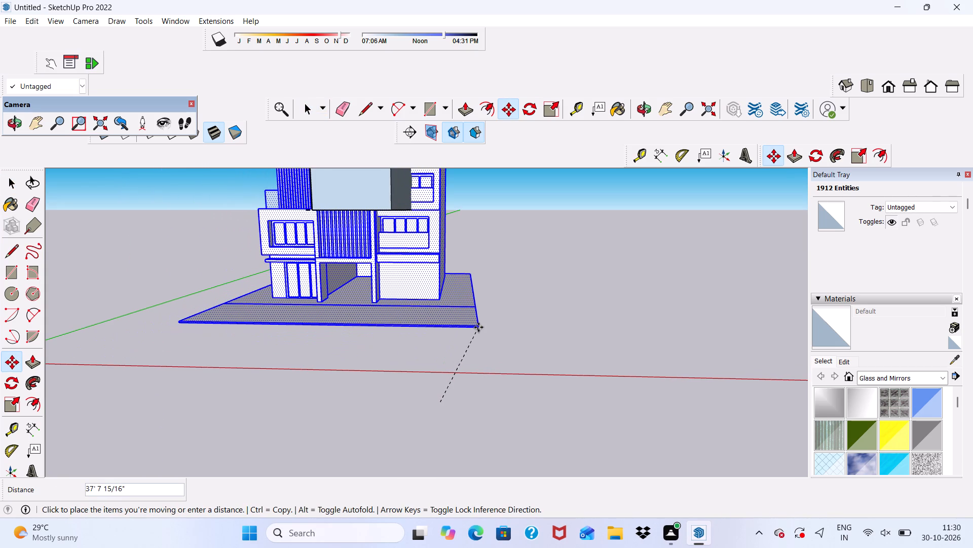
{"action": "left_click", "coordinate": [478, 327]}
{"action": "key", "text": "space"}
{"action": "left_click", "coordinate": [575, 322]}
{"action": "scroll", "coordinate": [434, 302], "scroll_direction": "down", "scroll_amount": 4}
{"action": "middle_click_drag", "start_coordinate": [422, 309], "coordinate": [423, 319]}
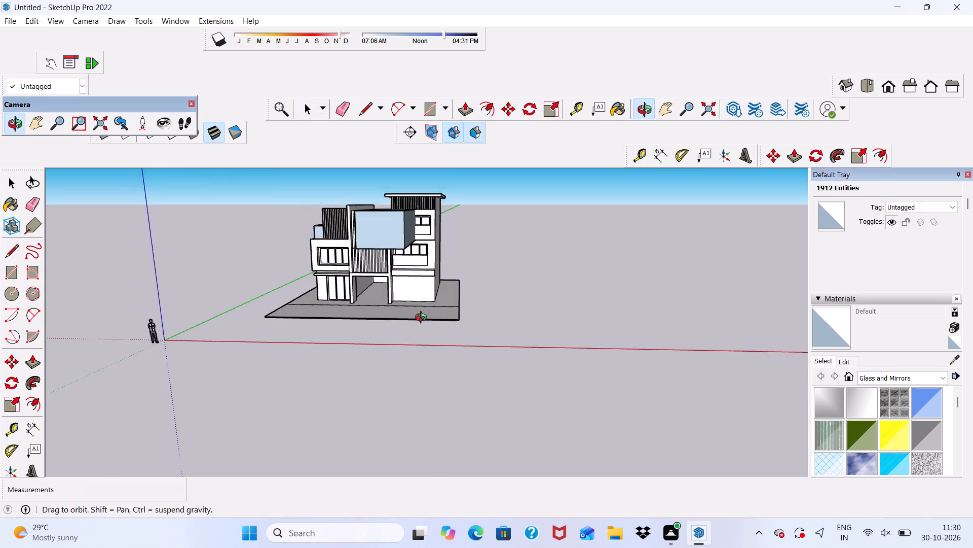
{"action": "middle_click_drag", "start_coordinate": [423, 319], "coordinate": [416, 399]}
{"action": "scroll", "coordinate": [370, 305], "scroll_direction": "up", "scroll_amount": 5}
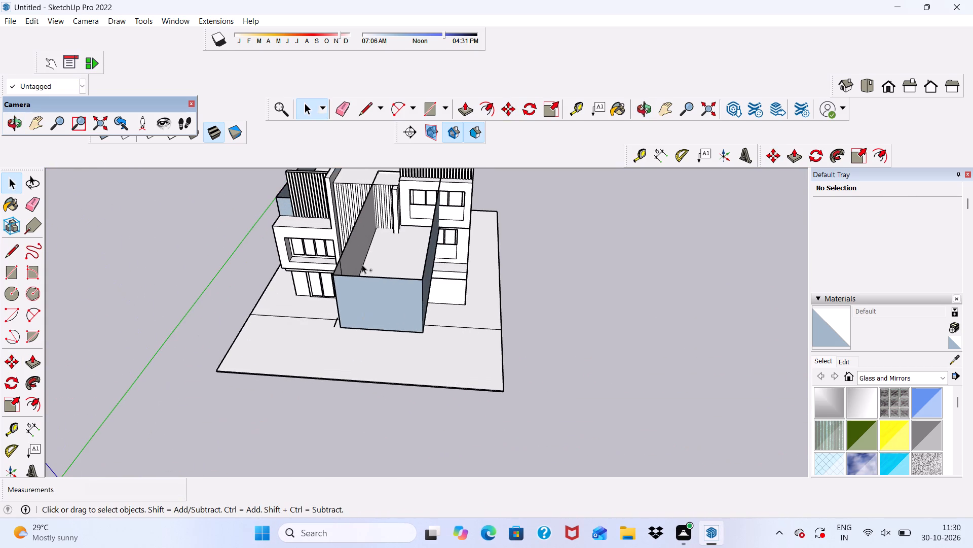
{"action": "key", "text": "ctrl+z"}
Move the connected house and base about 43' 3" backward, and about 69' 11" sideways, clear of the leftover open-topped box.
{"action": "scroll", "coordinate": [423, 300], "scroll_direction": "down", "scroll_amount": 1}
{"action": "scroll", "coordinate": [467, 253], "scroll_direction": "down", "scroll_amount": 6}
{"action": "scroll", "coordinate": [430, 388], "scroll_direction": "up", "scroll_amount": 4}
{"action": "triple_click", "coordinate": [428, 389]}
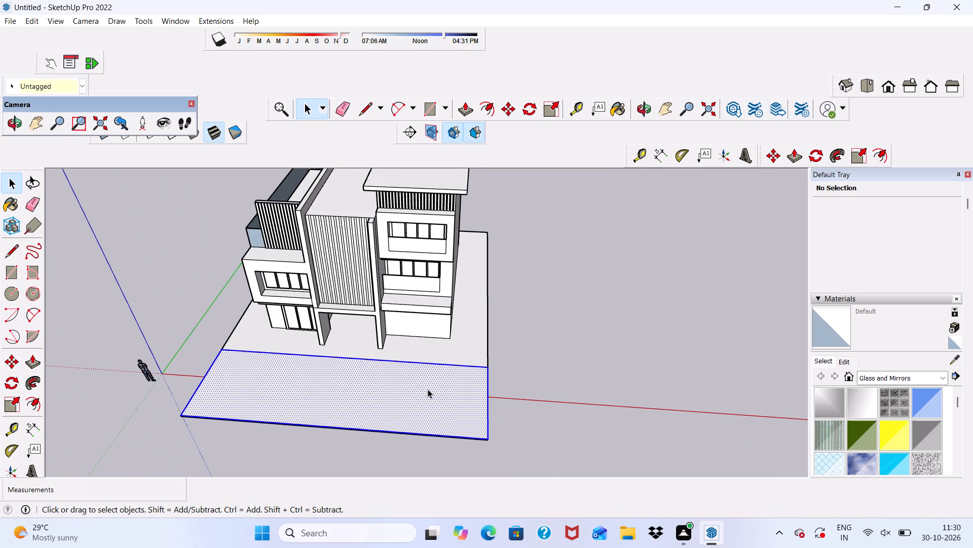
{"action": "left_click", "coordinate": [427, 388]}
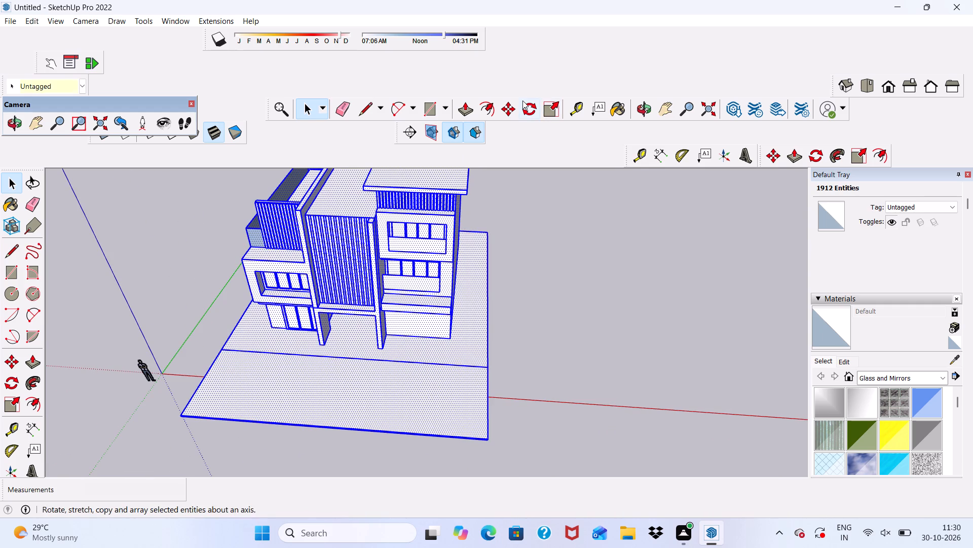
{"action": "left_click", "coordinate": [505, 102]}
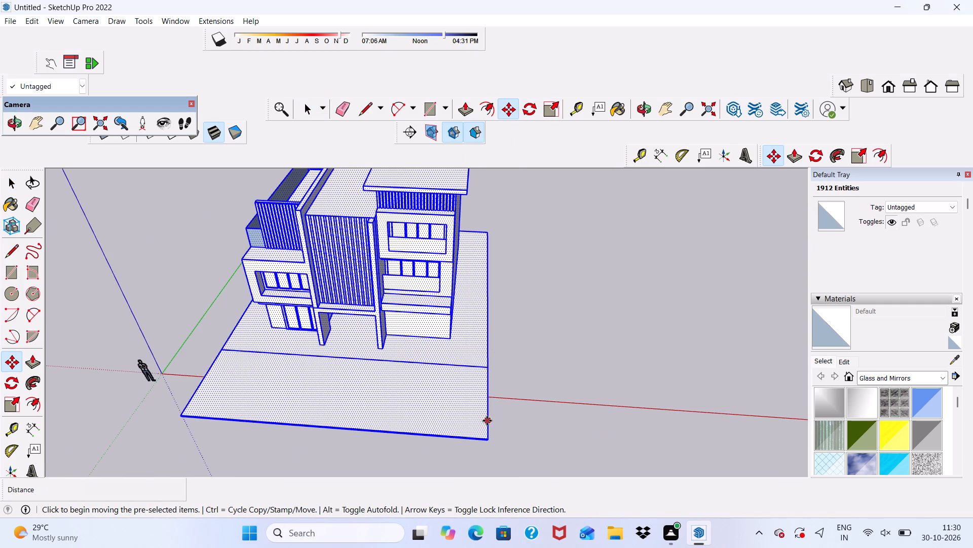
{"action": "left_click", "coordinate": [480, 441]}
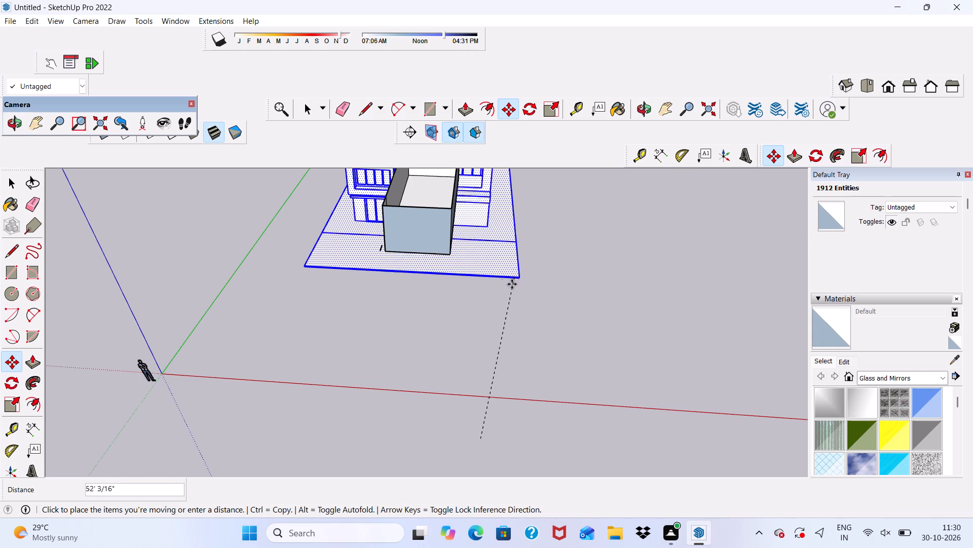
{"action": "left_click", "coordinate": [505, 300]}
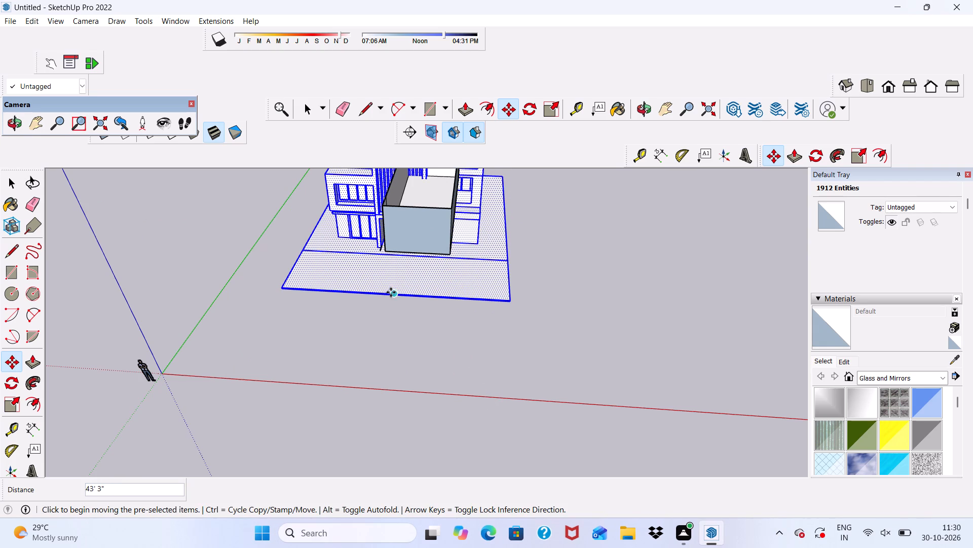
{"action": "left_click", "coordinate": [388, 294]}
{"action": "scroll", "coordinate": [388, 294], "scroll_direction": "down", "scroll_amount": 6}
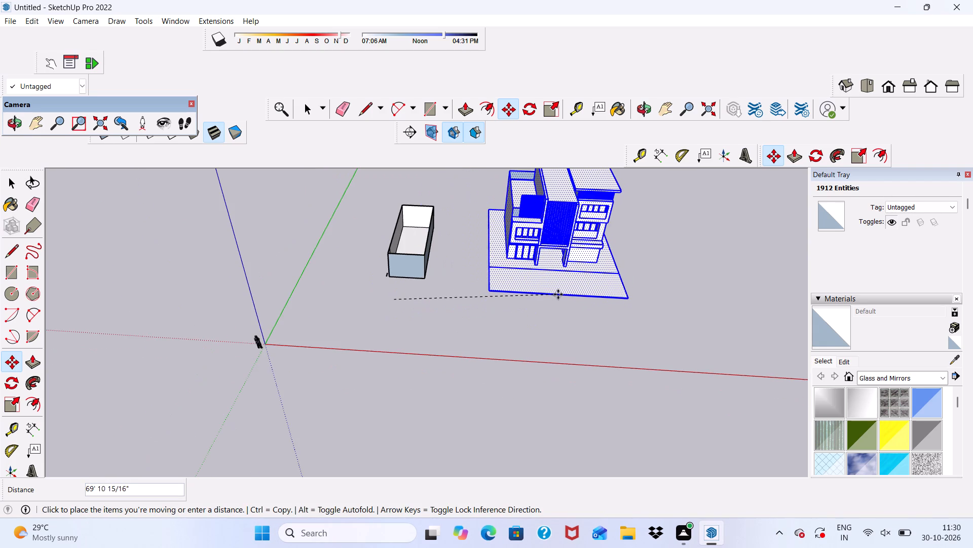
{"action": "left_click", "coordinate": [557, 295]}
{"action": "scroll", "coordinate": [537, 296], "scroll_direction": "down", "scroll_amount": 3}
{"action": "middle_click_drag", "start_coordinate": [527, 313], "coordinate": [502, 334]}
{"action": "key", "text": "space"}
{"action": "scroll", "coordinate": [474, 315], "scroll_direction": "up", "scroll_amount": 6}
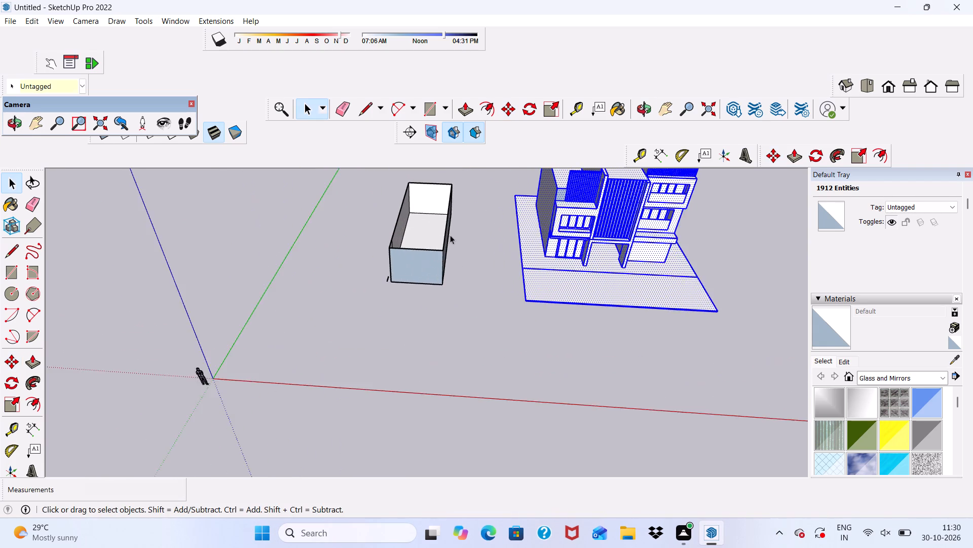
{"action": "scroll", "coordinate": [447, 231], "scroll_direction": "down", "scroll_amount": 2}
{"action": "middle_click_drag", "start_coordinate": [566, 278], "coordinate": [579, 291]}
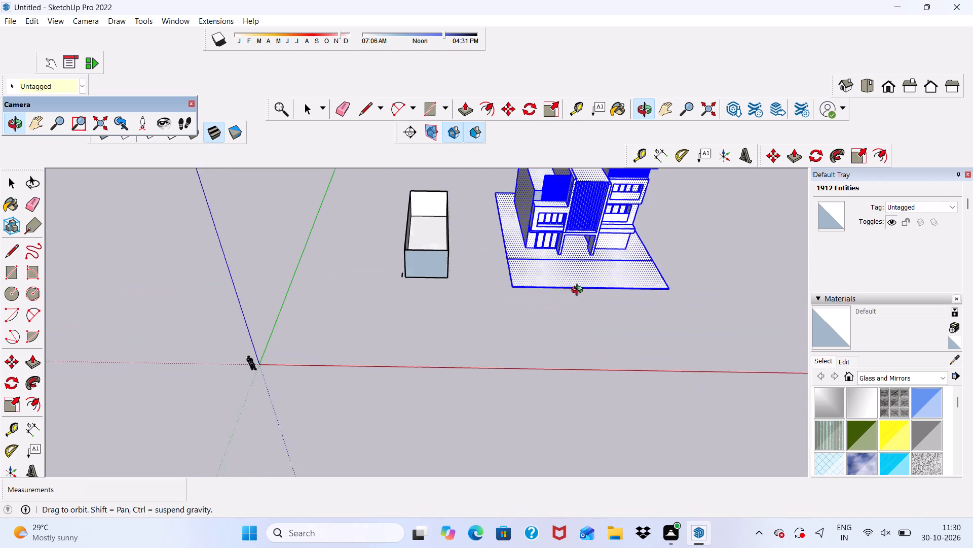
{"action": "middle_click_drag", "start_coordinate": [579, 291], "coordinate": [574, 304]}
{"action": "key", "text": "space"}
{"action": "left_click", "coordinate": [483, 291]}
Erase the leftover box's floor, outer long wall and front walls, including the stray edges around its front corner.
{"action": "scroll", "coordinate": [412, 271], "scroll_direction": "down", "scroll_amount": 7}
{"action": "scroll", "coordinate": [450, 284], "scroll_direction": "up", "scroll_amount": 2}
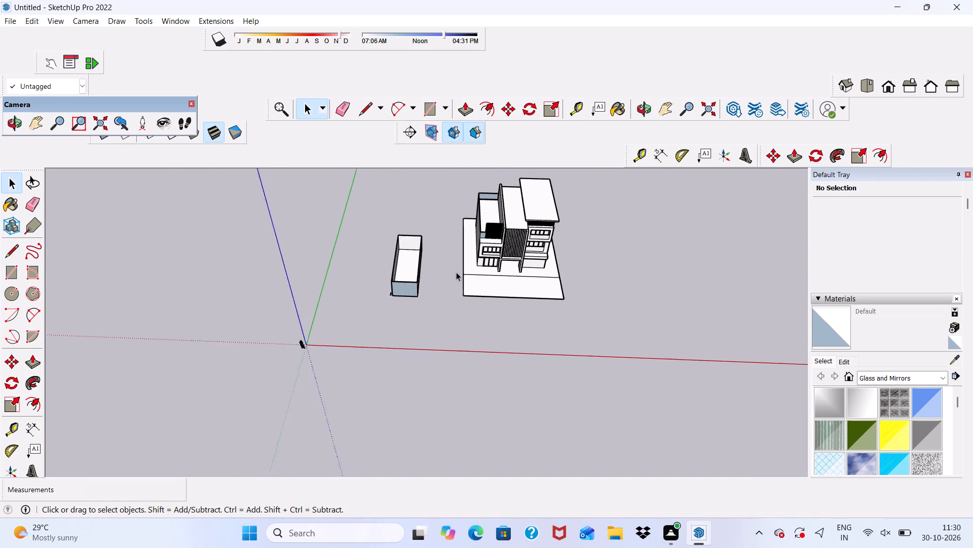
{"action": "scroll", "coordinate": [456, 272], "scroll_direction": "up", "scroll_amount": 5}
{"action": "middle_click_drag", "start_coordinate": [525, 315], "coordinate": [524, 189]}
{"action": "scroll", "coordinate": [524, 189], "scroll_direction": "up", "scroll_amount": 6}
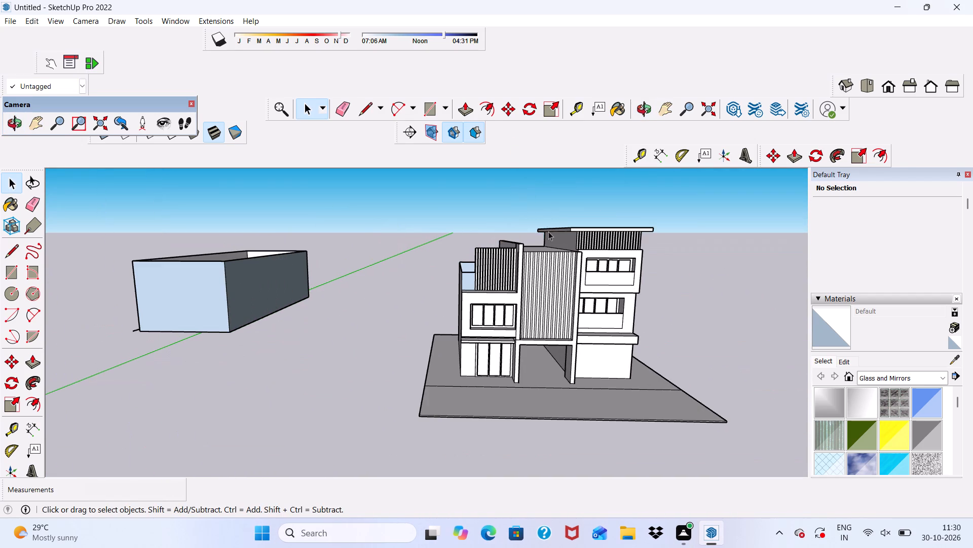
{"action": "scroll", "coordinate": [286, 273], "scroll_direction": "down", "scroll_amount": 6}
{"action": "middle_click_drag", "start_coordinate": [302, 320], "coordinate": [458, 347]}
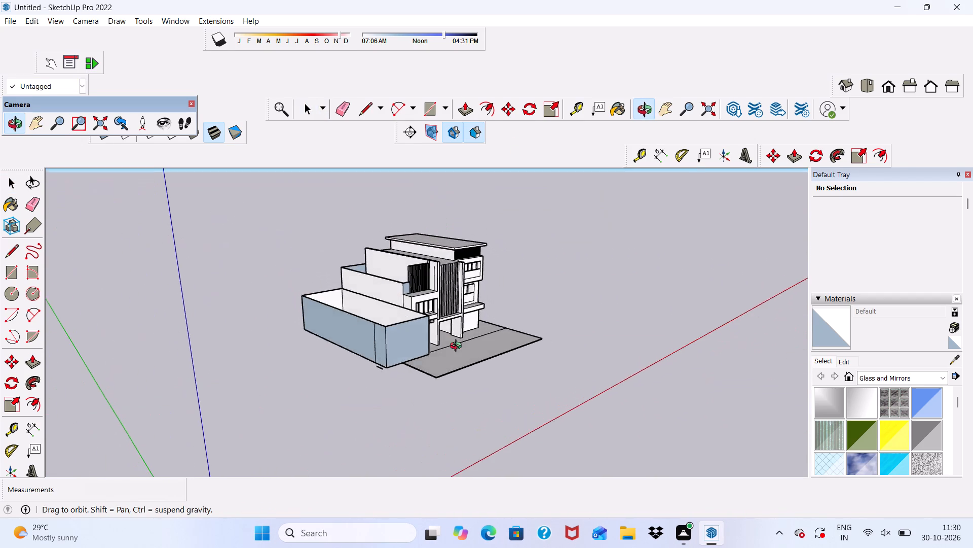
{"action": "middle_click_drag", "start_coordinate": [458, 347], "coordinate": [461, 359]}
{"action": "scroll", "coordinate": [399, 389], "scroll_direction": "up", "scroll_amount": 5}
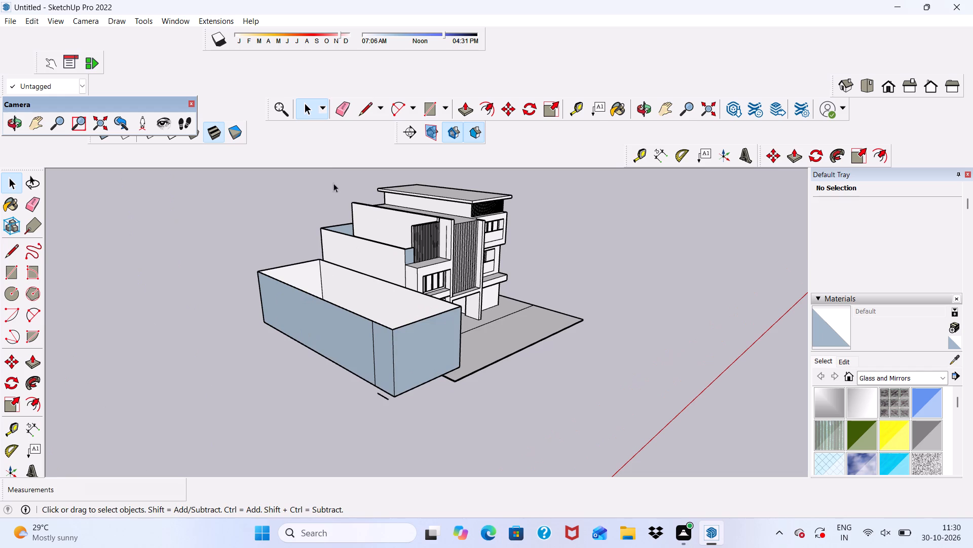
{"action": "left_click", "coordinate": [343, 109]}
{"action": "left_click_drag", "start_coordinate": [321, 295], "coordinate": [322, 313]}
{"action": "left_click_drag", "start_coordinate": [326, 329], "coordinate": [333, 376]}
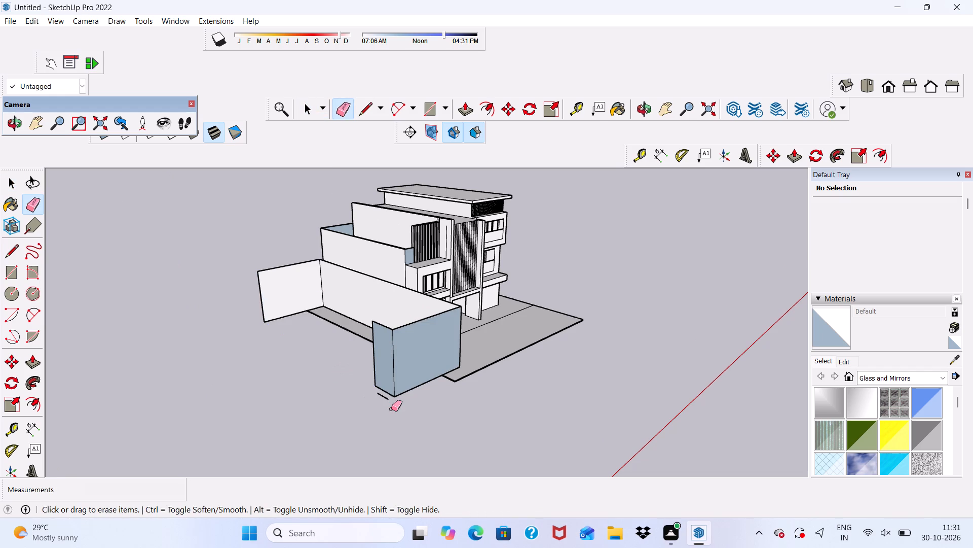
{"action": "left_click_drag", "start_coordinate": [383, 392], "coordinate": [372, 402]}
{"action": "left_click_drag", "start_coordinate": [393, 325], "coordinate": [394, 333]}
{"action": "left_click_drag", "start_coordinate": [392, 349], "coordinate": [387, 361]}
{"action": "left_click_drag", "start_coordinate": [387, 361], "coordinate": [394, 397]}
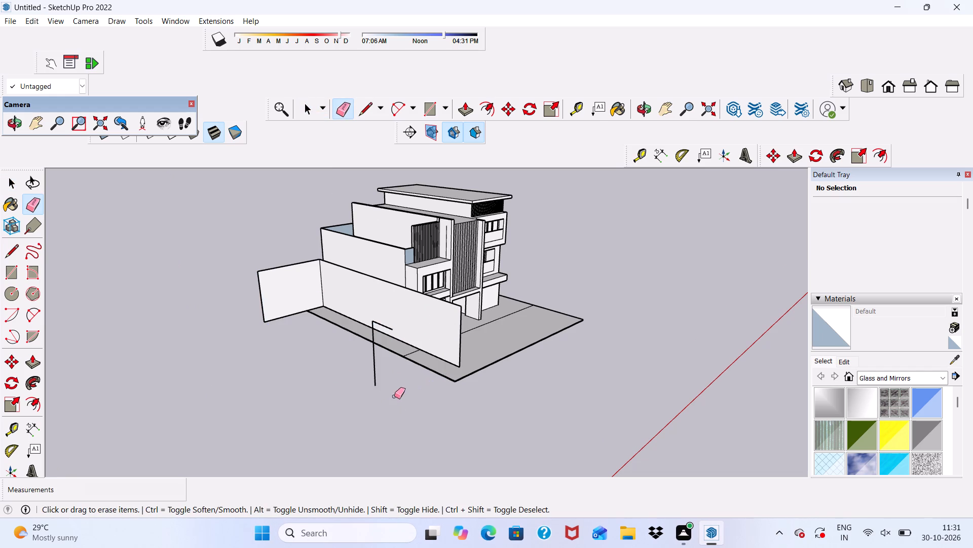
{"action": "left_click_drag", "start_coordinate": [377, 365], "coordinate": [370, 368]}
{"action": "left_click_drag", "start_coordinate": [376, 318], "coordinate": [376, 323]}
Erase the leftover box's remaining long wall and rear end wall with all their loose edges.
{"action": "scroll", "coordinate": [418, 324], "scroll_direction": "down", "scroll_amount": 2}
{"action": "middle_click_drag", "start_coordinate": [437, 344], "coordinate": [333, 382]}
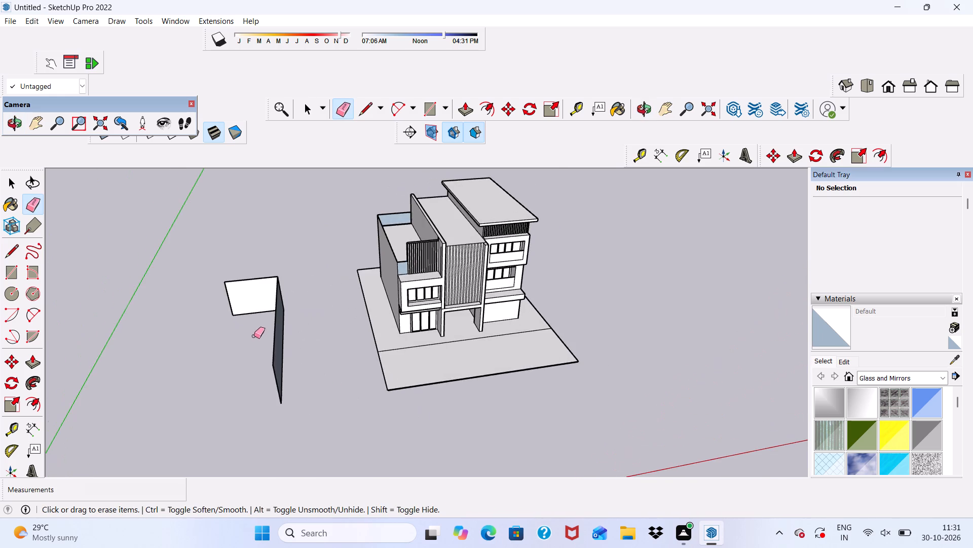
{"action": "scroll", "coordinate": [253, 335], "scroll_direction": "up", "scroll_amount": 4}
{"action": "left_click_drag", "start_coordinate": [285, 310], "coordinate": [301, 406]}
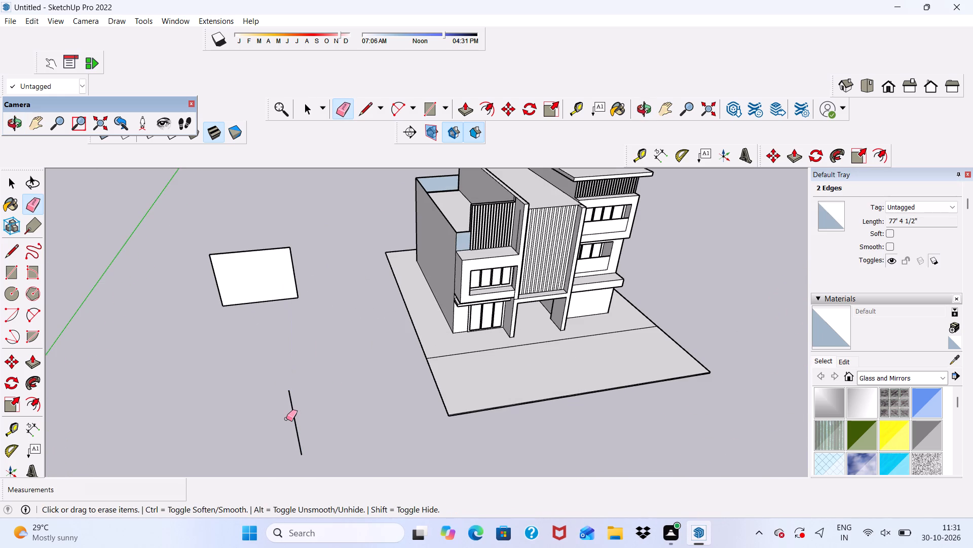
{"action": "left_click_drag", "start_coordinate": [286, 419], "coordinate": [298, 409]}
{"action": "left_click_drag", "start_coordinate": [248, 241], "coordinate": [257, 307]}
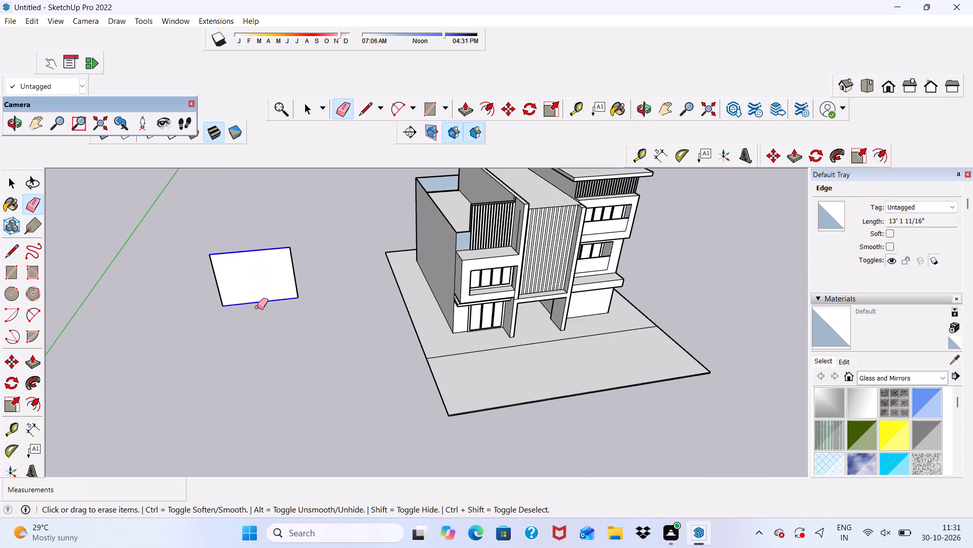
{"action": "left_click_drag", "start_coordinate": [257, 307], "coordinate": [257, 309]}
{"action": "left_click_drag", "start_coordinate": [226, 285], "coordinate": [211, 289]}
{"action": "left_click_drag", "start_coordinate": [236, 290], "coordinate": [307, 280]}
Erase the dividing line across the base's top surface in front of the house.
{"action": "scroll", "coordinate": [424, 355], "scroll_direction": "up", "scroll_amount": 5}
{"action": "left_click_drag", "start_coordinate": [437, 355], "coordinate": [441, 365]}
{"action": "scroll", "coordinate": [444, 374], "scroll_direction": "down", "scroll_amount": 3}
{"action": "middle_click_drag", "start_coordinate": [470, 444], "coordinate": [545, 382]}
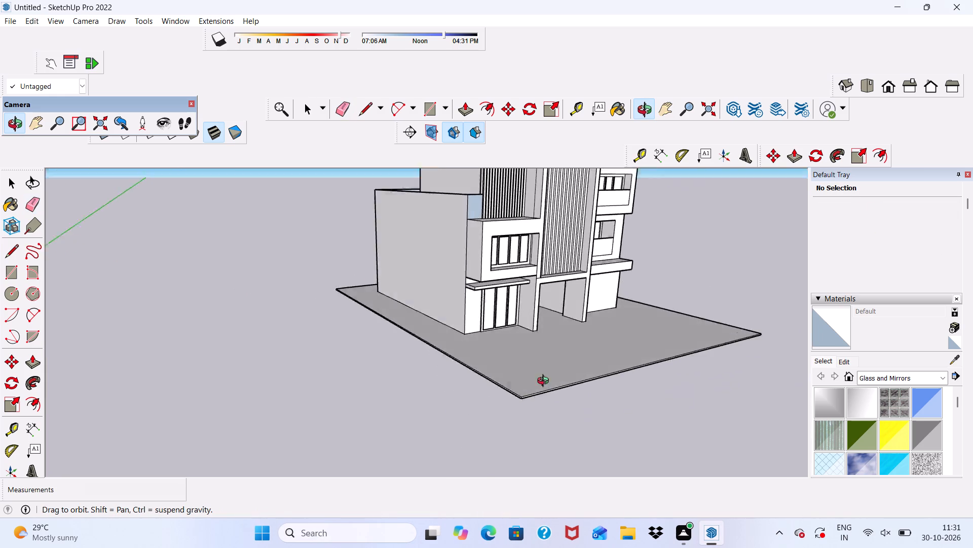
{"action": "middle_click_drag", "start_coordinate": [545, 382], "coordinate": [472, 436]}
{"action": "key", "text": "space"}
Erase the short vertical seam on the base's terrace-side edge face, near the front of the house.
{"action": "scroll", "coordinate": [447, 372], "scroll_direction": "up", "scroll_amount": 5}
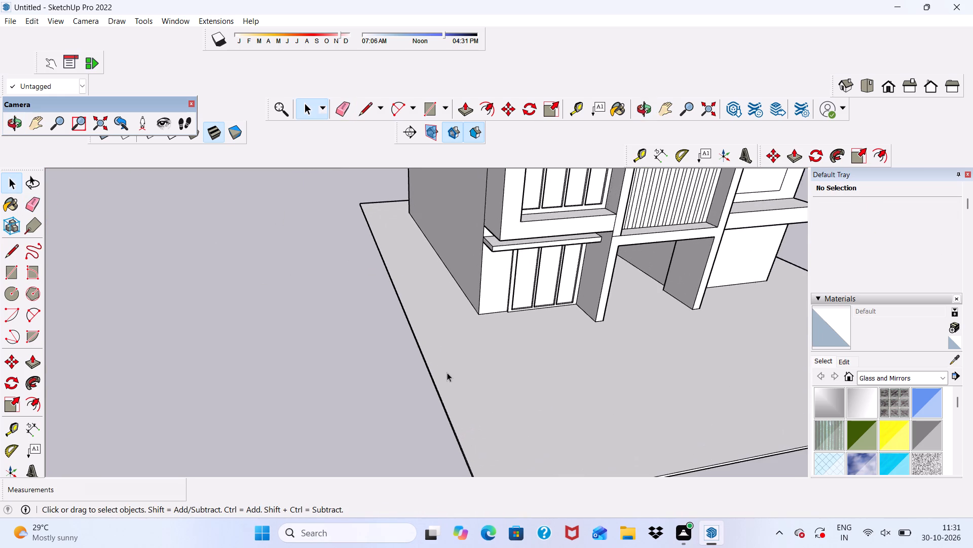
{"action": "scroll", "coordinate": [347, 315], "scroll_direction": "down", "scroll_amount": 5}
{"action": "middle_click_drag", "start_coordinate": [369, 349], "coordinate": [392, 344]}
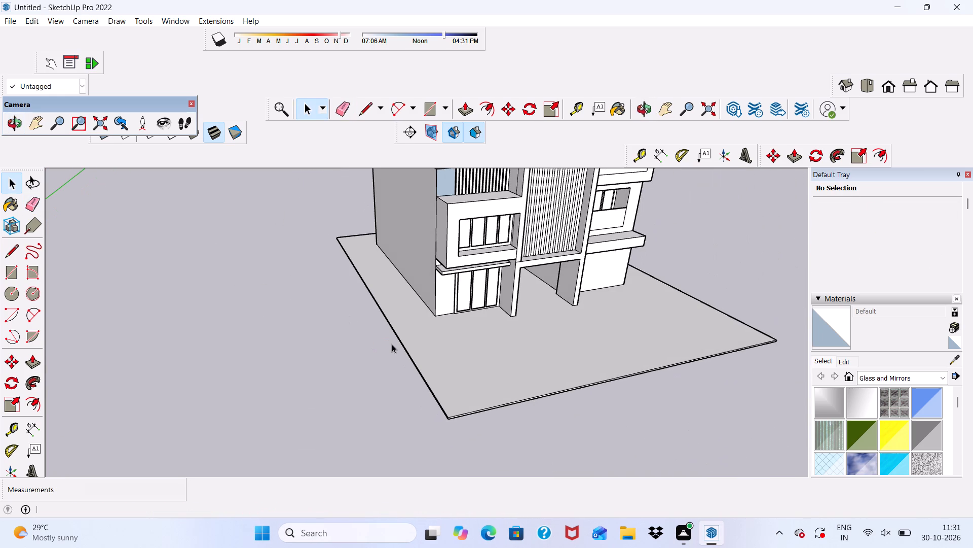
{"action": "scroll", "coordinate": [392, 344], "scroll_direction": "up", "scroll_amount": 9}
{"action": "scroll", "coordinate": [392, 352], "scroll_direction": "down", "scroll_amount": 2}
{"action": "middle_click_drag", "start_coordinate": [392, 352], "coordinate": [421, 356]}
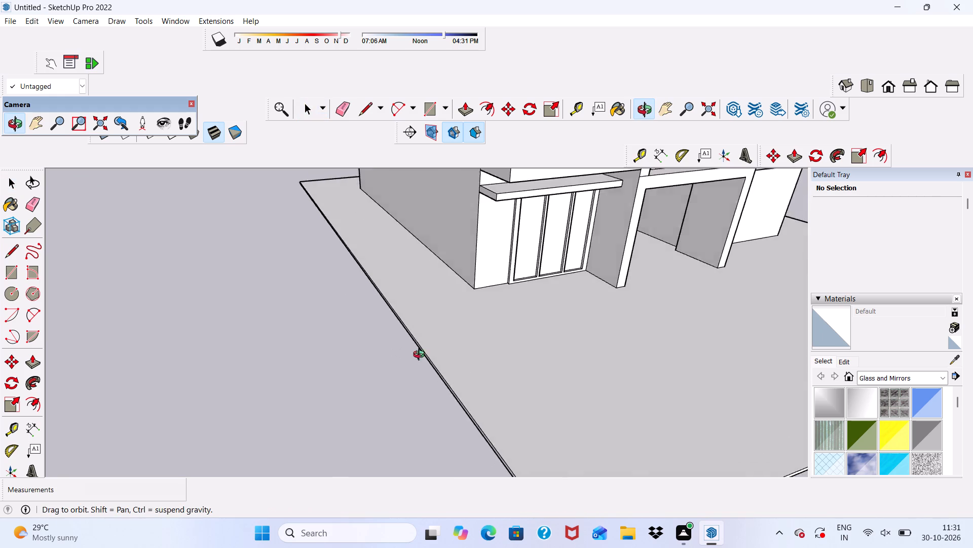
{"action": "middle_click_drag", "start_coordinate": [421, 356], "coordinate": [478, 349]}
{"action": "scroll", "coordinate": [489, 349], "scroll_direction": "up", "scroll_amount": 5}
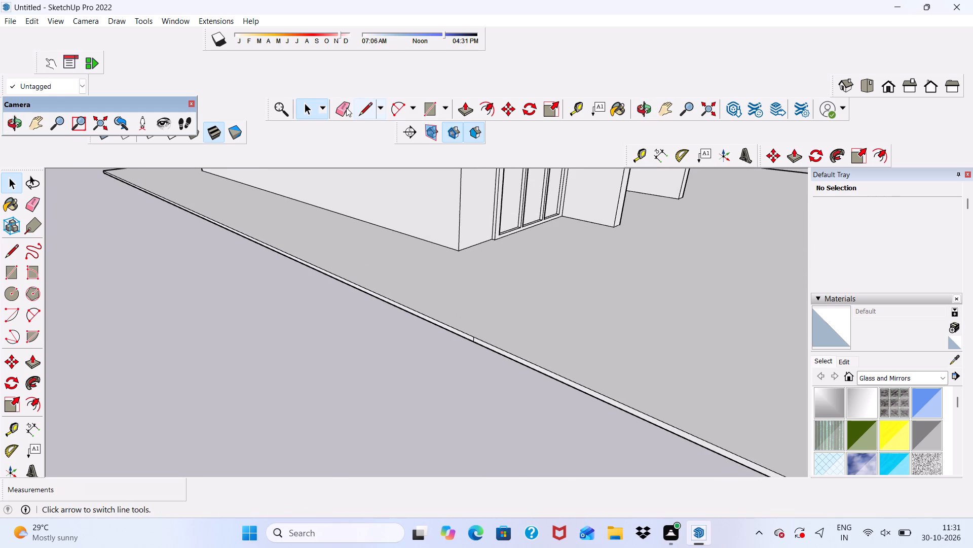
{"action": "left_click", "coordinate": [346, 108]}
{"action": "scroll", "coordinate": [468, 325], "scroll_direction": "up", "scroll_amount": 6}
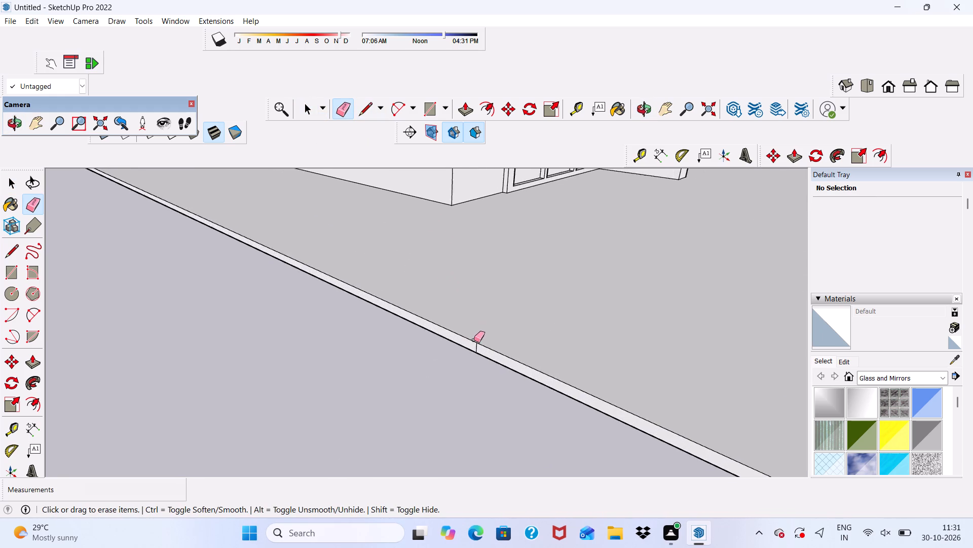
{"action": "scroll", "coordinate": [474, 340], "scroll_direction": "up", "scroll_amount": 2}
{"action": "scroll", "coordinate": [480, 395], "scroll_direction": "up", "scroll_amount": 5}
{"action": "scroll", "coordinate": [477, 332], "scroll_direction": "up", "scroll_amount": 3}
{"action": "left_click_drag", "start_coordinate": [473, 319], "coordinate": [473, 327]}
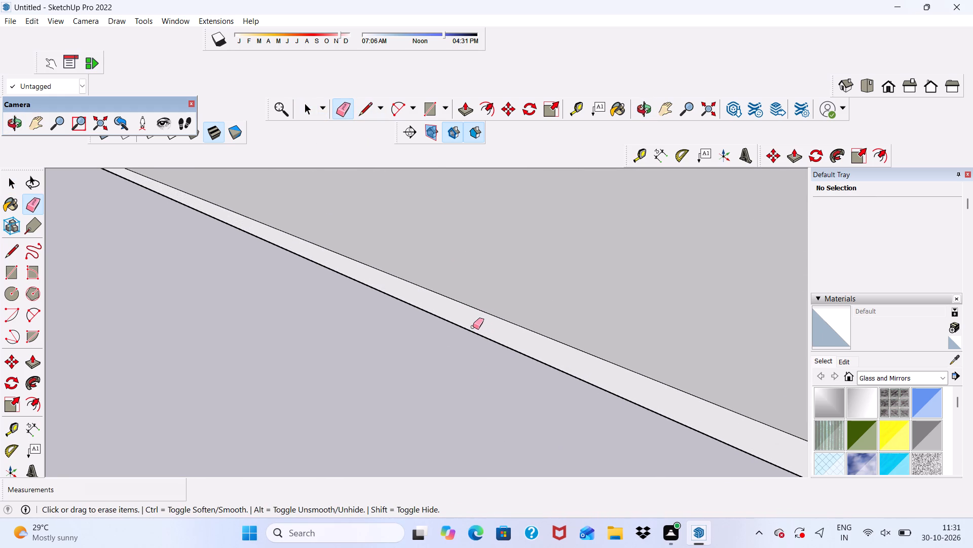
{"action": "scroll", "coordinate": [466, 331], "scroll_direction": "down", "scroll_amount": 6}
{"action": "scroll", "coordinate": [400, 345], "scroll_direction": "down", "scroll_amount": 13}
{"action": "key", "text": "space"}
Push the base's terrace-side edge face inward about 8' 6", flush with the house's side wall.
{"action": "scroll", "coordinate": [383, 322], "scroll_direction": "up", "scroll_amount": 12}
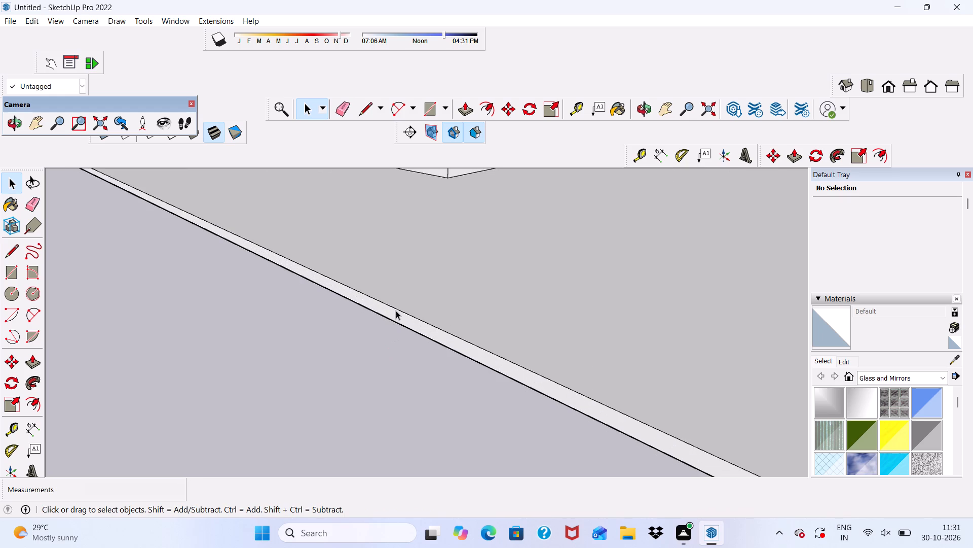
{"action": "left_click", "coordinate": [396, 311]}
{"action": "left_click", "coordinate": [391, 315]}
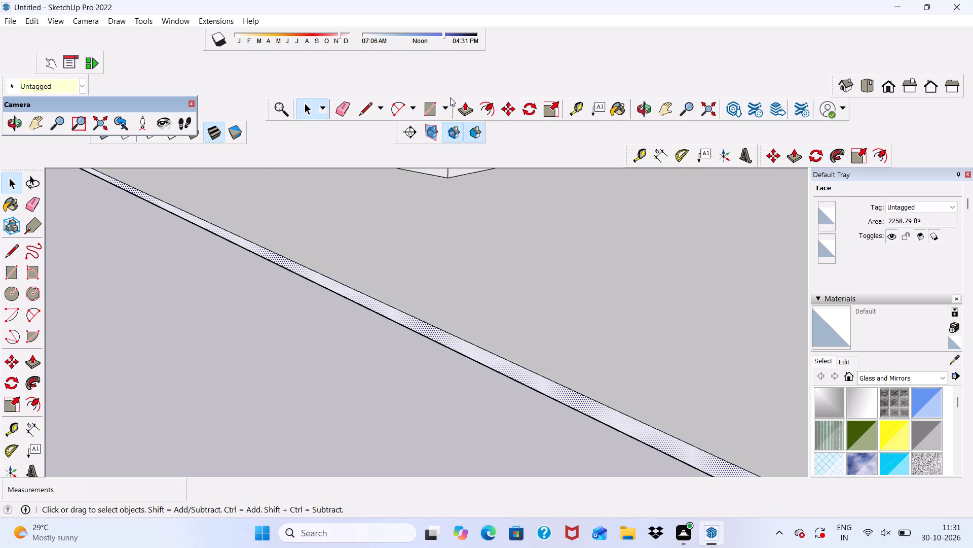
{"action": "left_click", "coordinate": [458, 105]}
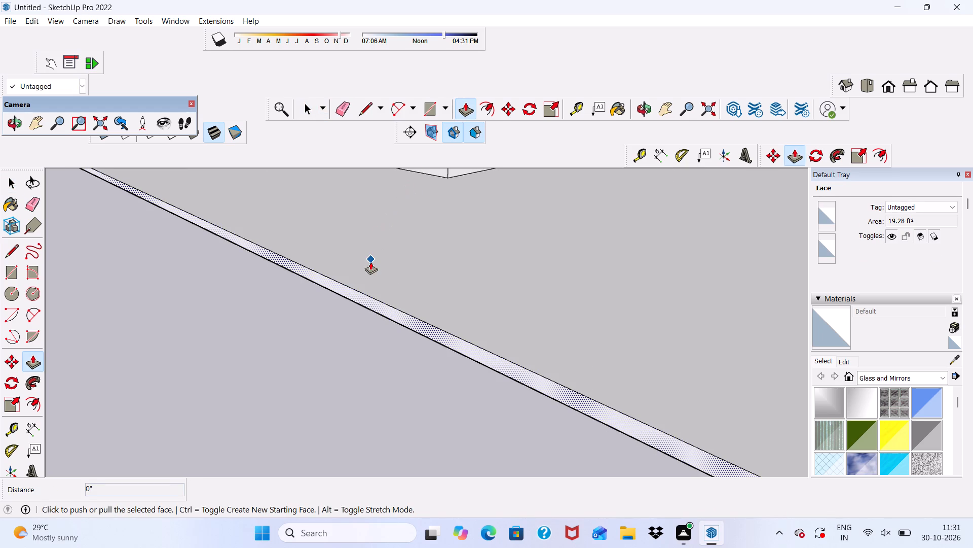
{"action": "left_click", "coordinate": [360, 300]}
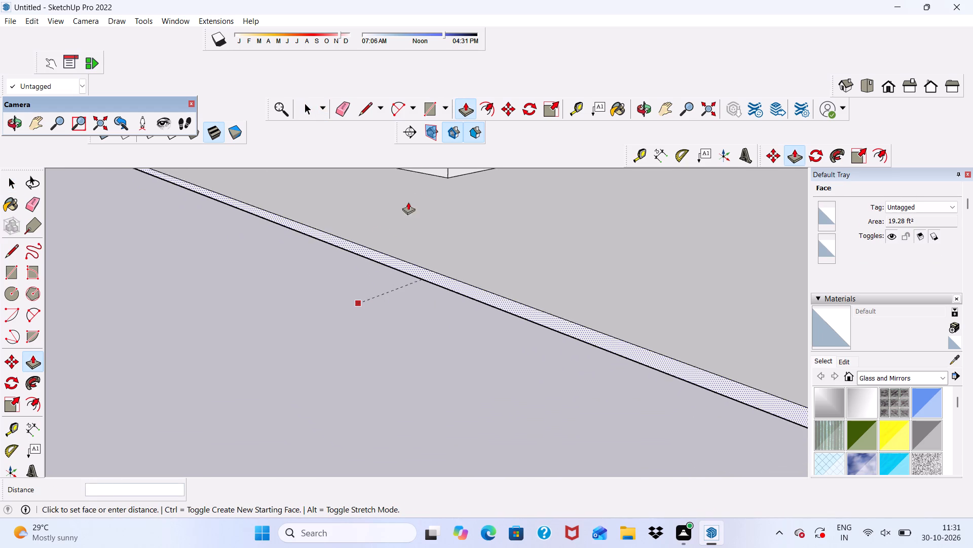
{"action": "left_click", "coordinate": [443, 170]}
{"action": "scroll", "coordinate": [382, 215], "scroll_direction": "down", "scroll_amount": 6}
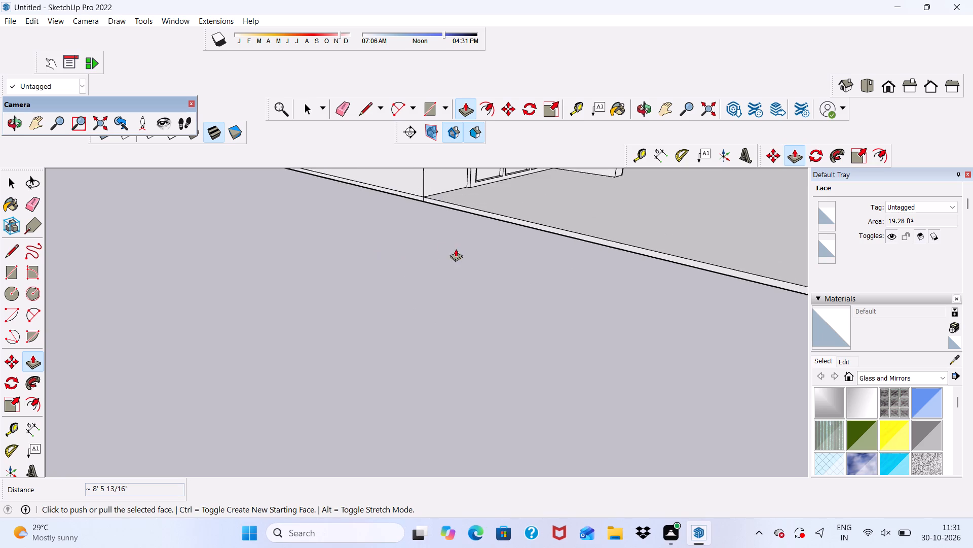
{"action": "scroll", "coordinate": [423, 251], "scroll_direction": "down", "scroll_amount": 19}
{"action": "middle_click_drag", "start_coordinate": [453, 277], "coordinate": [158, 258]}
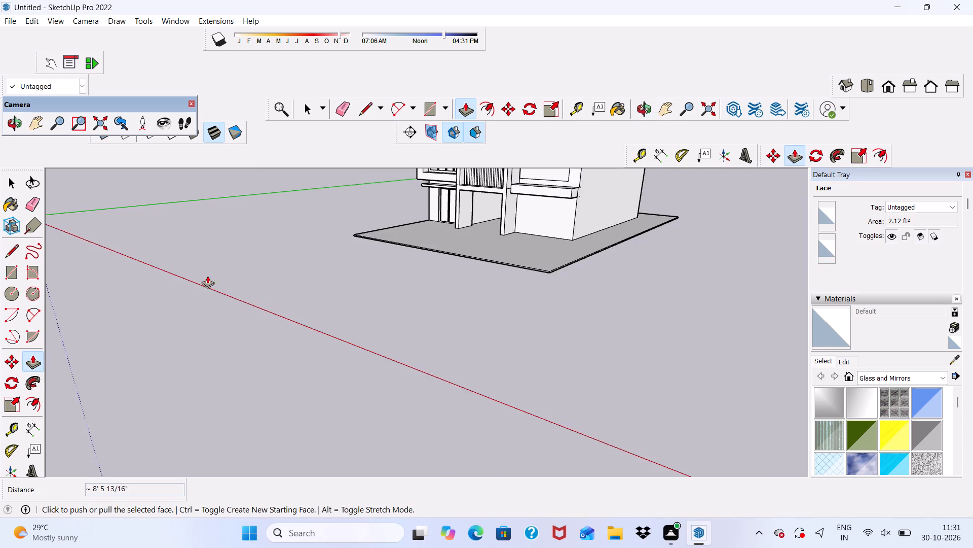
{"action": "scroll", "coordinate": [408, 254], "scroll_direction": "up", "scroll_amount": 3}
{"action": "scroll", "coordinate": [486, 224], "scroll_direction": "down", "scroll_amount": 7}
{"action": "middle_click_drag", "start_coordinate": [486, 242], "coordinate": [435, 318]}
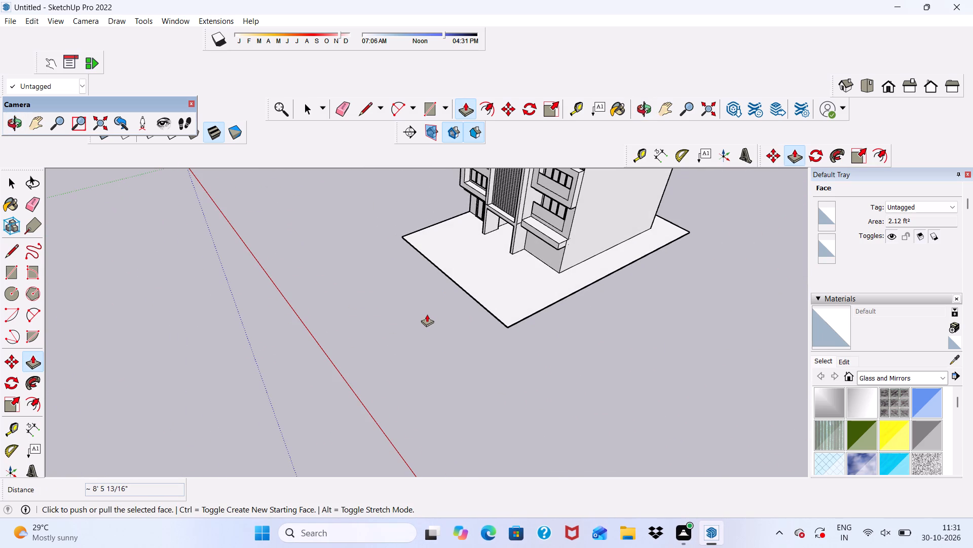
{"action": "key", "text": "space"}
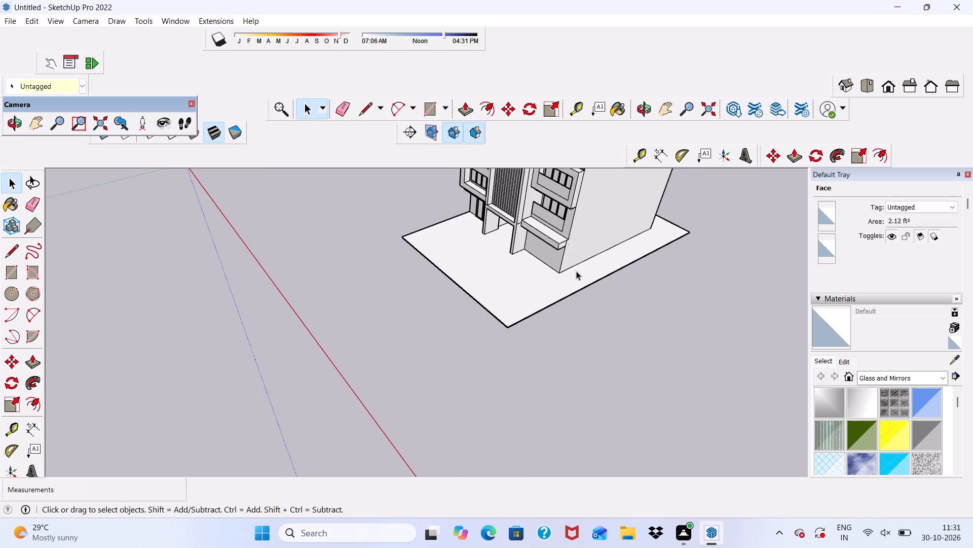
Examine the house's rear and side walls and how the base meets them all around.
{"action": "scroll", "coordinate": [566, 242], "scroll_direction": "down", "scroll_amount": 6}
{"action": "middle_click_drag", "start_coordinate": [566, 243], "coordinate": [427, 284]}
{"action": "scroll", "coordinate": [586, 257], "scroll_direction": "down", "scroll_amount": 6}
{"action": "middle_click_drag", "start_coordinate": [581, 323], "coordinate": [338, 221]}
{"action": "scroll", "coordinate": [628, 402], "scroll_direction": "up", "scroll_amount": 5}
{"action": "scroll", "coordinate": [565, 255], "scroll_direction": "down", "scroll_amount": 6}
{"action": "scroll", "coordinate": [598, 425], "scroll_direction": "up", "scroll_amount": 6}
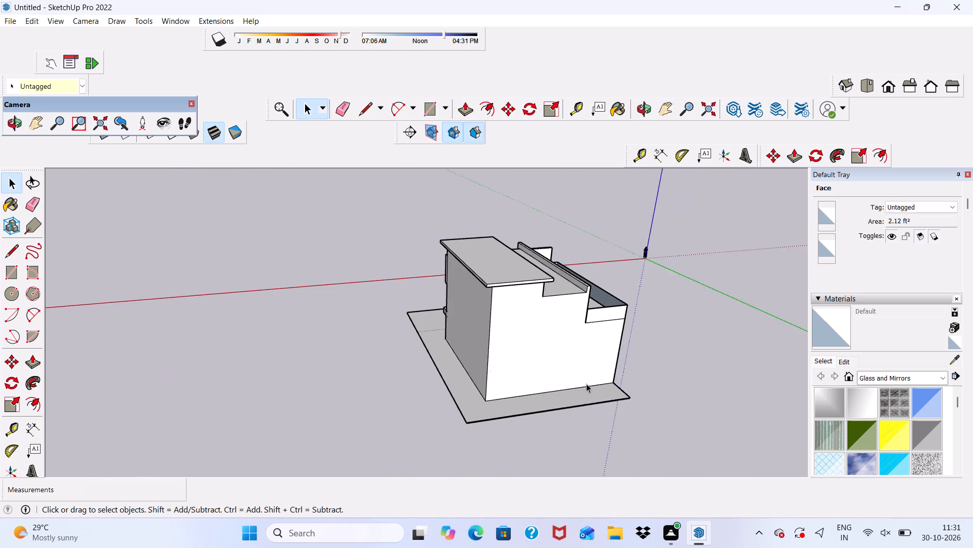
{"action": "scroll", "coordinate": [586, 345], "scroll_direction": "up", "scroll_amount": 5}
{"action": "scroll", "coordinate": [589, 312], "scroll_direction": "up", "scroll_amount": 19}
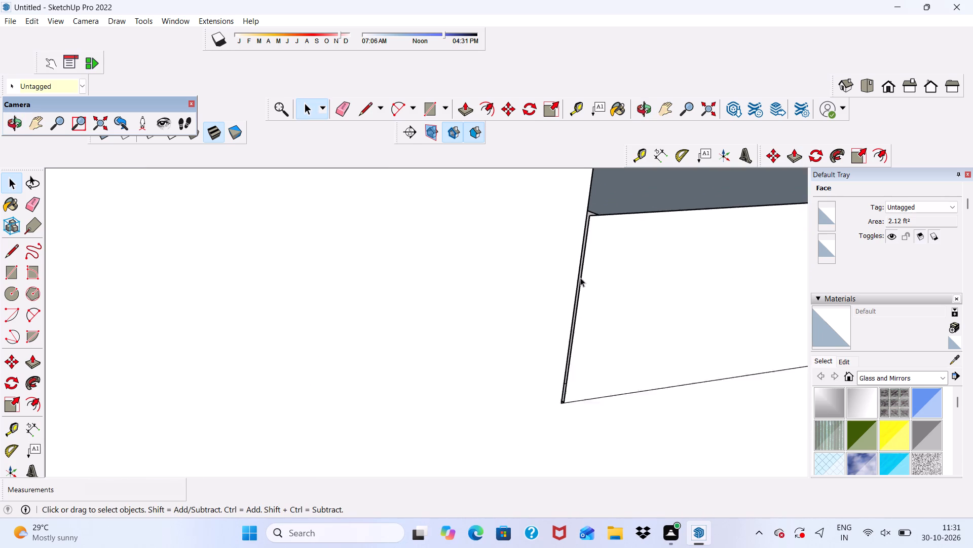
{"action": "scroll", "coordinate": [580, 278], "scroll_direction": "up", "scroll_amount": 10}
{"action": "middle_click_drag", "start_coordinate": [579, 288], "coordinate": [698, 316]}
{"action": "scroll", "coordinate": [556, 332], "scroll_direction": "up", "scroll_amount": 1}
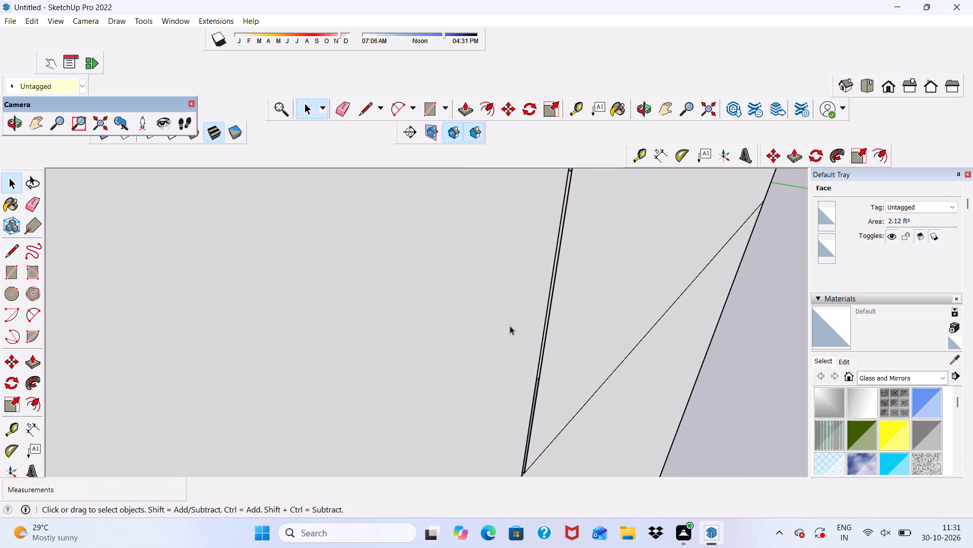
{"action": "left_click", "coordinate": [471, 320]}
{"action": "scroll", "coordinate": [470, 320], "scroll_direction": "down", "scroll_amount": 10}
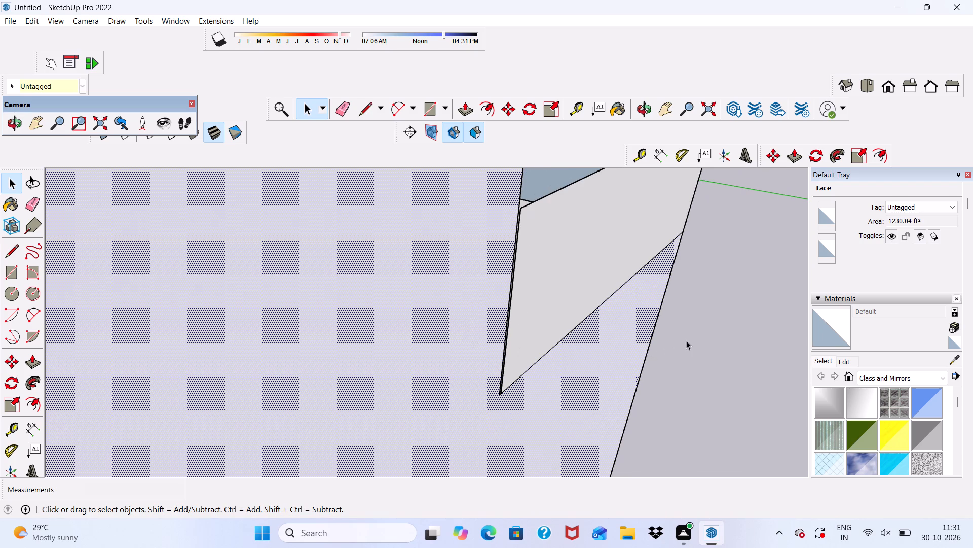
{"action": "left_click", "coordinate": [708, 329]}
{"action": "scroll", "coordinate": [619, 278], "scroll_direction": "down", "scroll_amount": 9}
{"action": "middle_click_drag", "start_coordinate": [610, 304], "coordinate": [576, 293]}
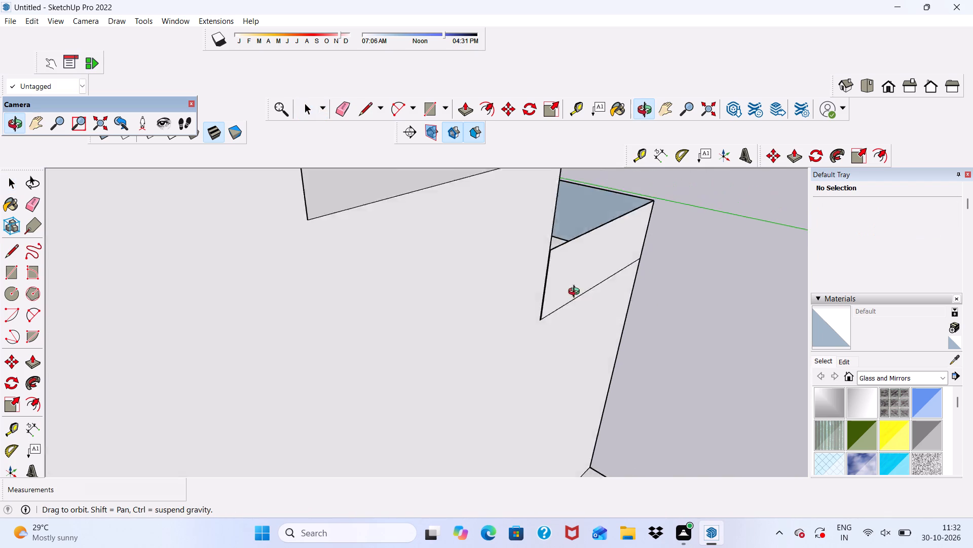
{"action": "middle_click_drag", "start_coordinate": [576, 293], "coordinate": [450, 250]}
{"action": "scroll", "coordinate": [448, 250], "scroll_direction": "up", "scroll_amount": 1}
{"action": "scroll", "coordinate": [448, 260], "scroll_direction": "down", "scroll_amount": 13}
{"action": "middle_click_drag", "start_coordinate": [378, 347], "coordinate": [407, 365]}
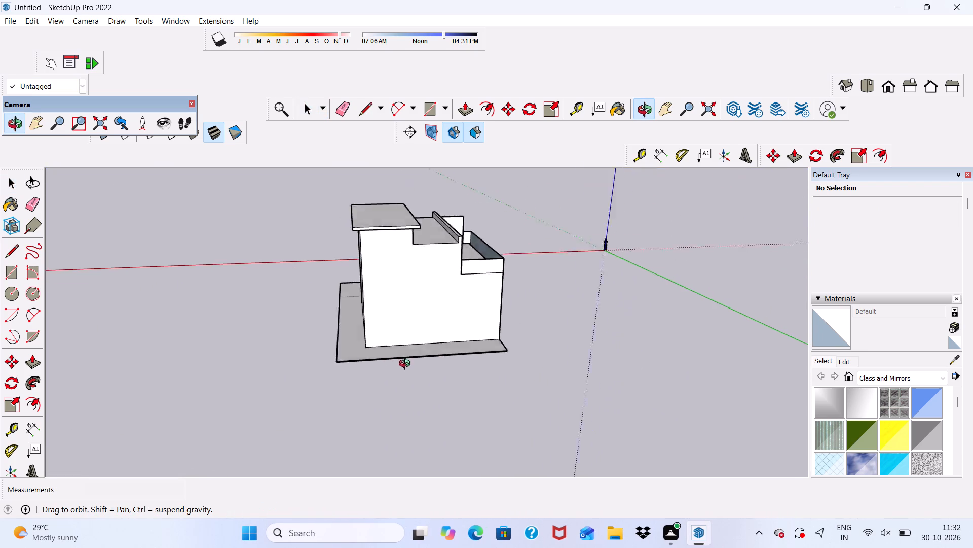
{"action": "middle_click_drag", "start_coordinate": [407, 365], "coordinate": [528, 379]}
Offset the outline of the base's top surface around the house inward by 9".
{"action": "scroll", "coordinate": [411, 320], "scroll_direction": "up", "scroll_amount": 4}
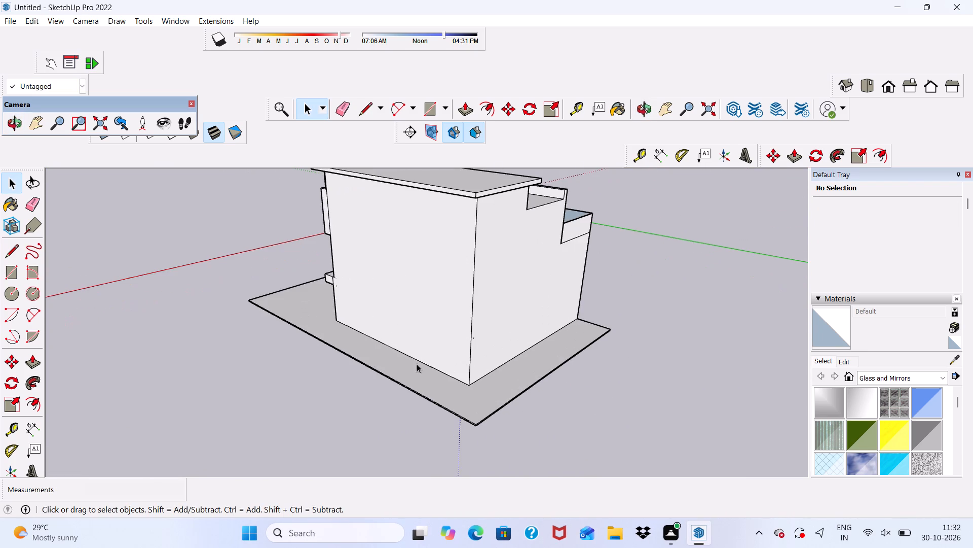
{"action": "middle_click_drag", "start_coordinate": [420, 377], "coordinate": [600, 371]}
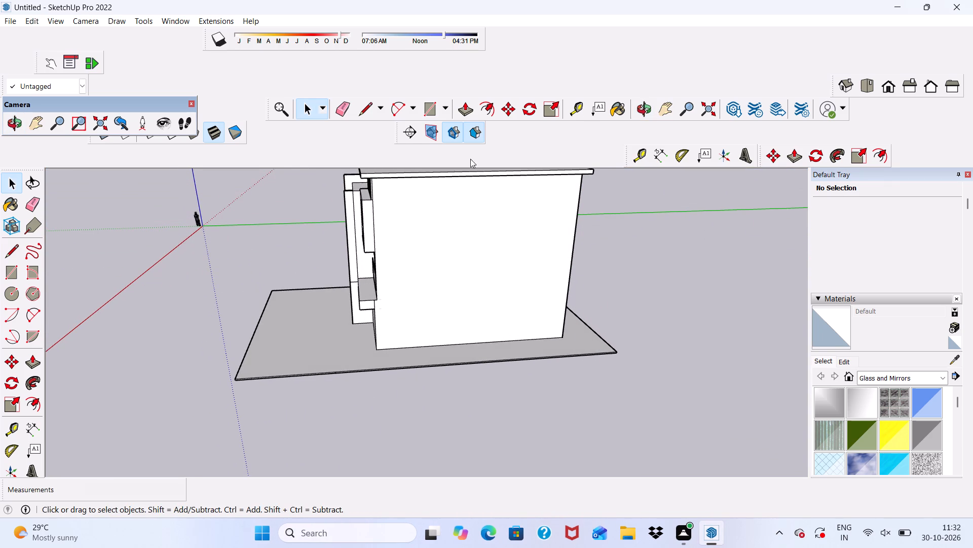
{"action": "left_click", "coordinate": [491, 102]}
{"action": "scroll", "coordinate": [424, 362], "scroll_direction": "up", "scroll_amount": 4}
{"action": "scroll", "coordinate": [420, 352], "scroll_direction": "down", "scroll_amount": 4}
{"action": "middle_click_drag", "start_coordinate": [419, 352], "coordinate": [432, 395]}
{"action": "scroll", "coordinate": [432, 395], "scroll_direction": "up", "scroll_amount": 7}
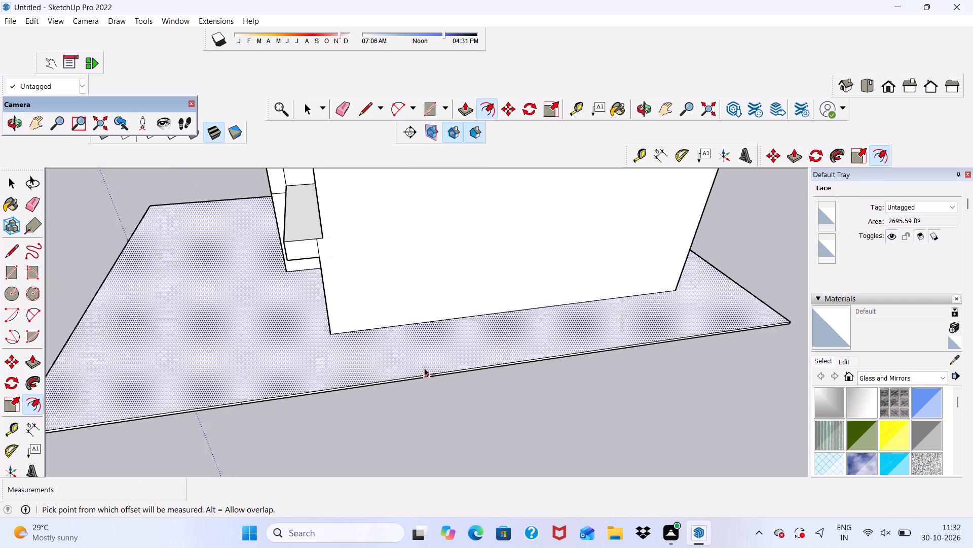
{"action": "left_click", "coordinate": [424, 368]}
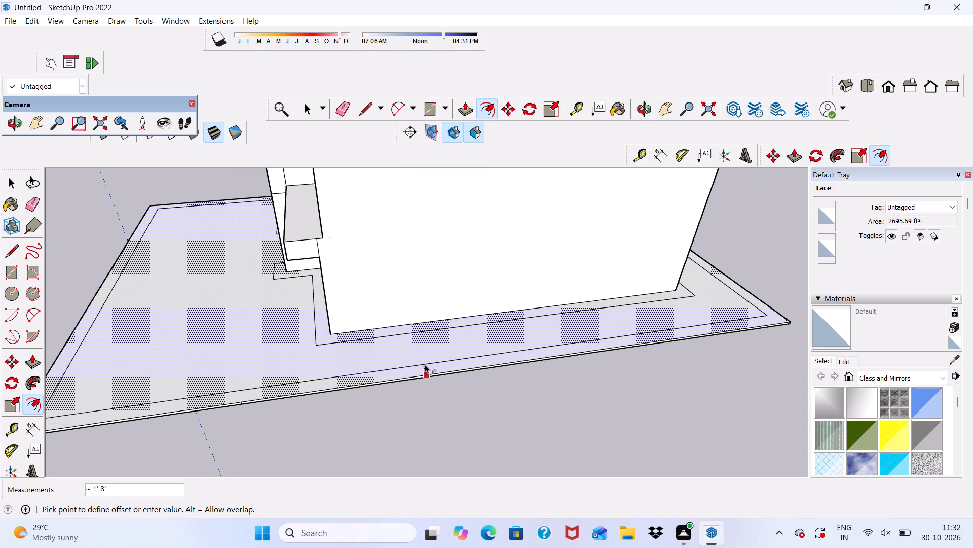
{"action": "key", "text": "9"}
{"action": "key", "text": "shift+quotedbl"}
{"action": "key", "text": "Return"}
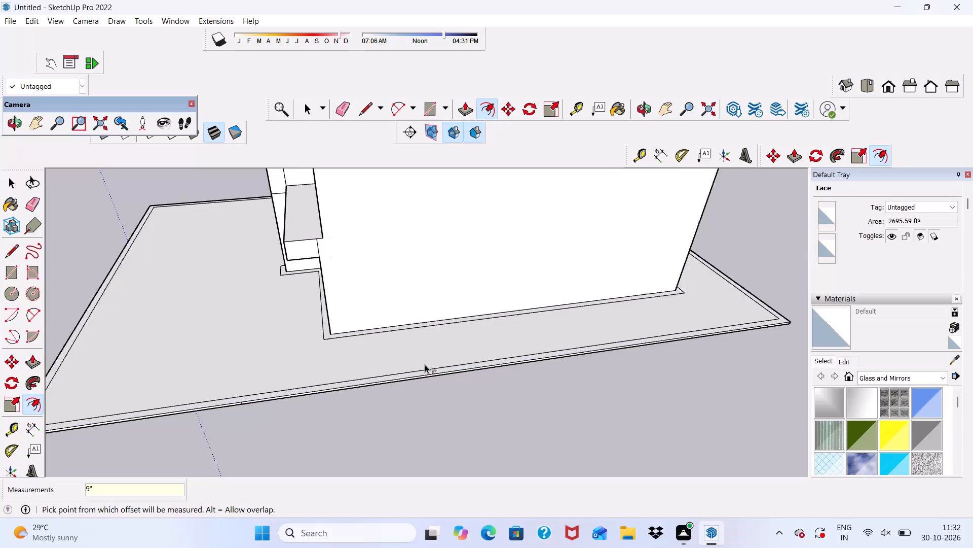
{"action": "key", "text": "space"}
Draw a 9" line extending the base's inset border to the house's rear wall, near the flush terrace-side corner.
{"action": "scroll", "coordinate": [425, 364], "scroll_direction": "down", "scroll_amount": 5}
{"action": "middle_click_drag", "start_coordinate": [501, 363], "coordinate": [469, 368]}
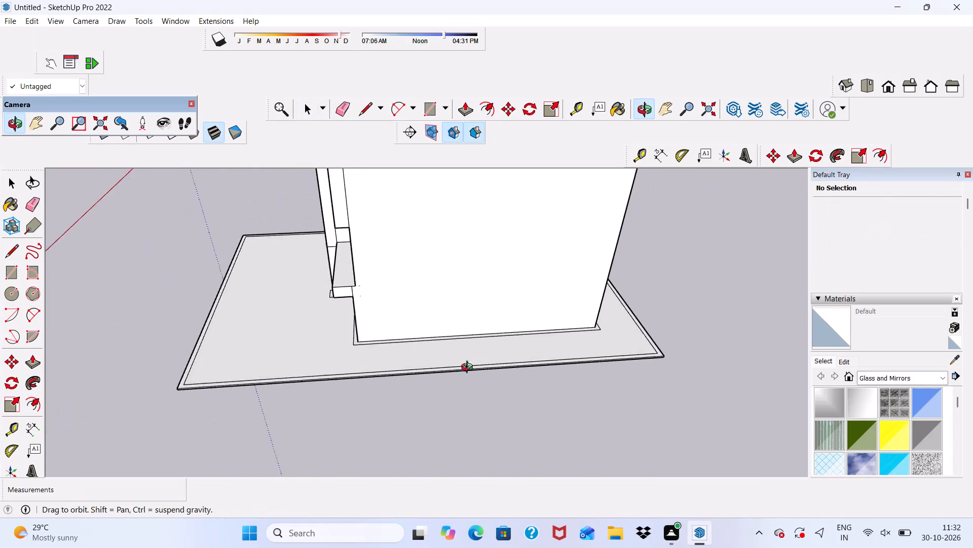
{"action": "middle_click_drag", "start_coordinate": [469, 368], "coordinate": [321, 342]}
{"action": "scroll", "coordinate": [321, 342], "scroll_direction": "up", "scroll_amount": 5}
{"action": "scroll", "coordinate": [321, 345], "scroll_direction": "down", "scroll_amount": 5}
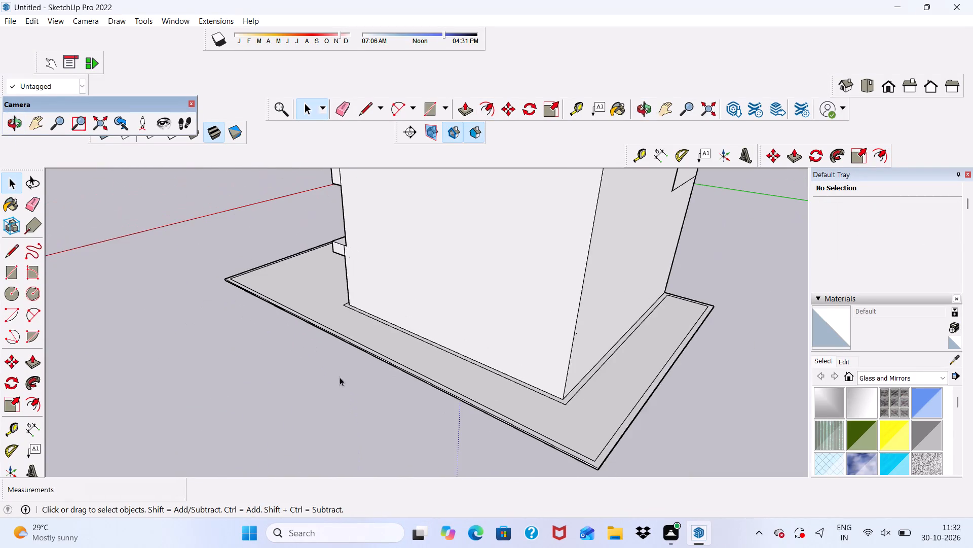
{"action": "scroll", "coordinate": [340, 377], "scroll_direction": "down", "scroll_amount": 1}
{"action": "left_click", "coordinate": [363, 108]}
{"action": "middle_click_drag", "start_coordinate": [645, 318], "coordinate": [516, 358]}
{"action": "scroll", "coordinate": [671, 511], "scroll_direction": "up", "scroll_amount": 4}
{"action": "scroll", "coordinate": [660, 409], "scroll_direction": "up", "scroll_amount": 12}
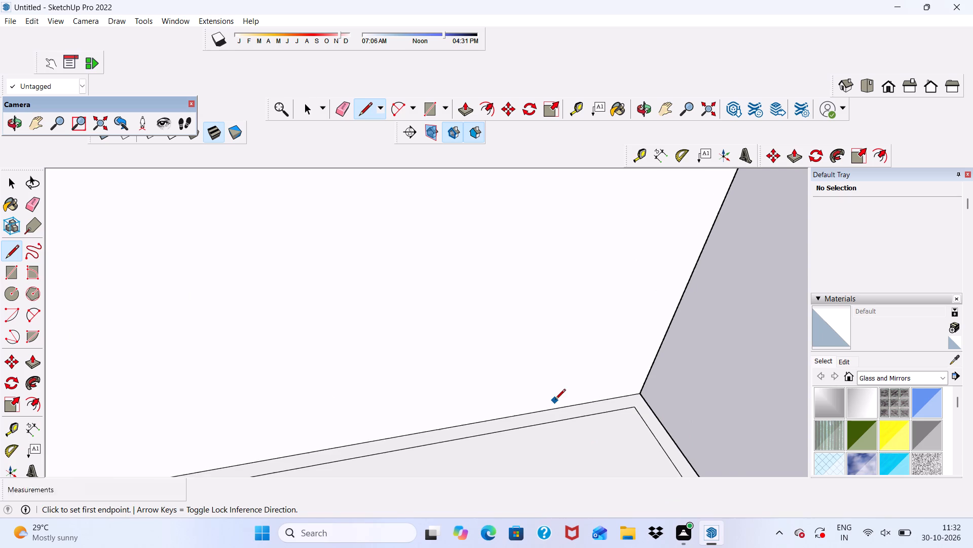
{"action": "scroll", "coordinate": [555, 400], "scroll_direction": "up", "scroll_amount": 7}
{"action": "scroll", "coordinate": [669, 386], "scroll_direction": "up", "scroll_amount": 3}
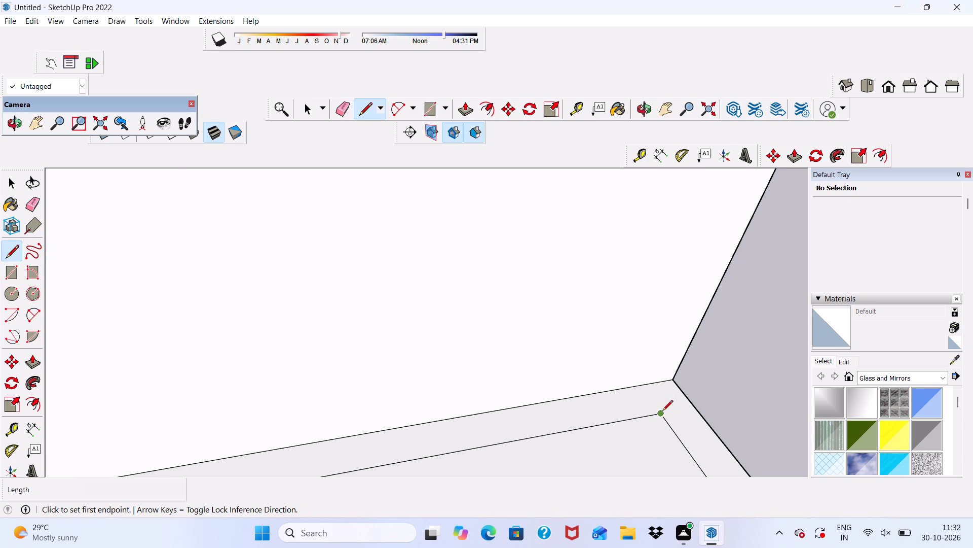
{"action": "left_click", "coordinate": [658, 414]}
{"action": "left_click", "coordinate": [639, 389]}
Draw a 9" line extending the inset border to the house's front wall, near the flush terrace-side corner.
{"action": "scroll", "coordinate": [639, 389], "scroll_direction": "down", "scroll_amount": 7}
{"action": "scroll", "coordinate": [632, 392], "scroll_direction": "down", "scroll_amount": 15}
{"action": "scroll", "coordinate": [648, 376], "scroll_direction": "down", "scroll_amount": 6}
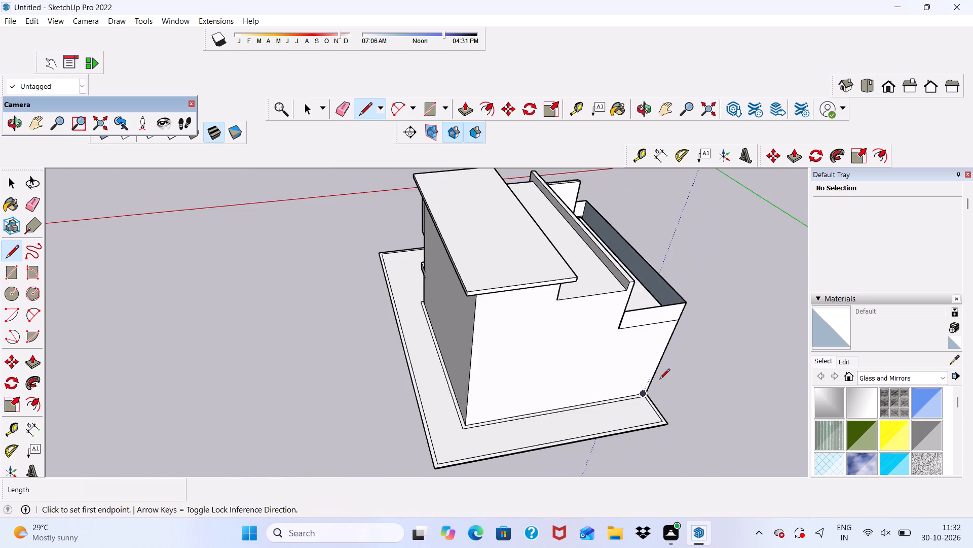
{"action": "scroll", "coordinate": [659, 380], "scroll_direction": "down", "scroll_amount": 6}
{"action": "scroll", "coordinate": [466, 386], "scroll_direction": "up", "scroll_amount": 5}
{"action": "scroll", "coordinate": [498, 309], "scroll_direction": "up", "scroll_amount": 4}
{"action": "middle_click_drag", "start_coordinate": [521, 329], "coordinate": [530, 335]}
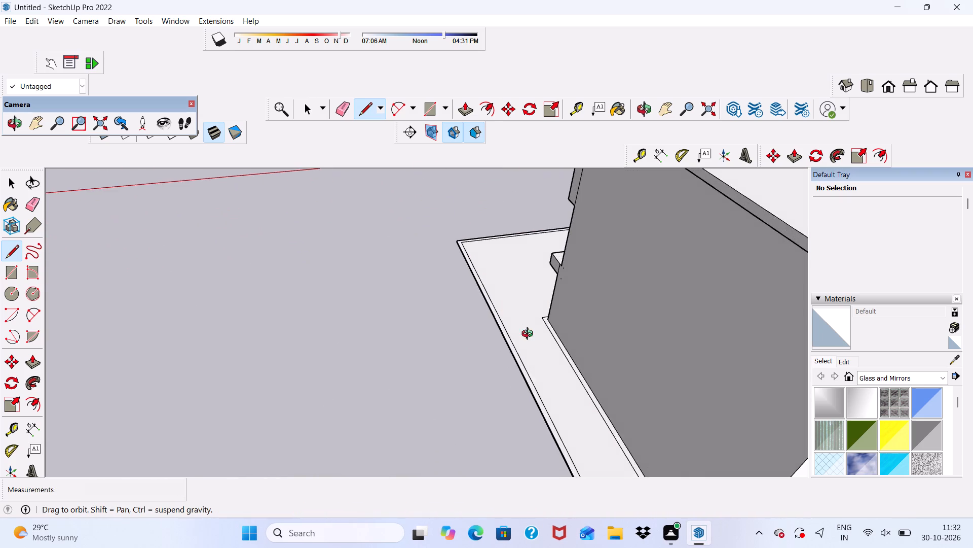
{"action": "middle_click_drag", "start_coordinate": [530, 335], "coordinate": [786, 350]}
{"action": "scroll", "coordinate": [489, 303], "scroll_direction": "up", "scroll_amount": 1}
{"action": "scroll", "coordinate": [472, 307], "scroll_direction": "down", "scroll_amount": 6}
{"action": "scroll", "coordinate": [384, 270], "scroll_direction": "up", "scroll_amount": 5}
{"action": "scroll", "coordinate": [377, 239], "scroll_direction": "down", "scroll_amount": 1}
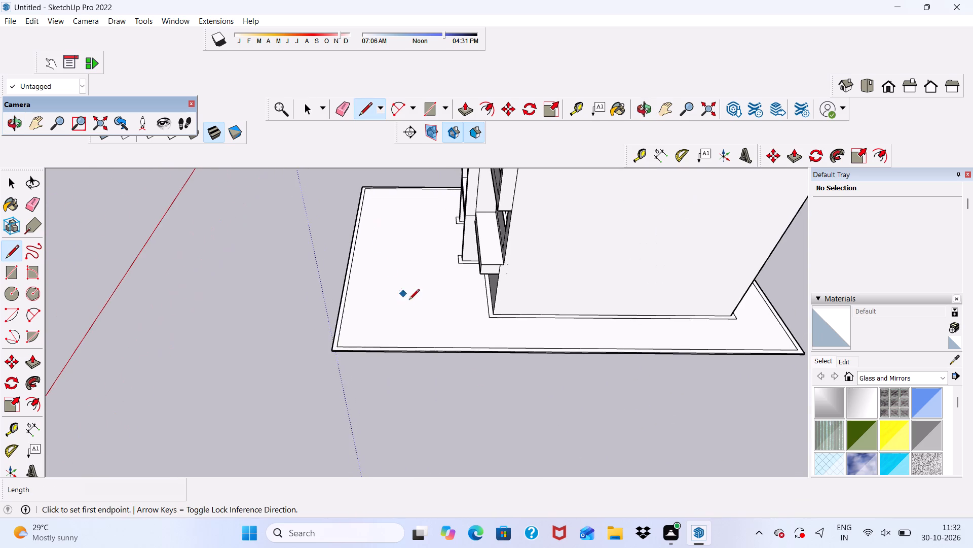
{"action": "middle_click_drag", "start_coordinate": [414, 306], "coordinate": [734, 319]}
{"action": "scroll", "coordinate": [237, 273], "scroll_direction": "up", "scroll_amount": 9}
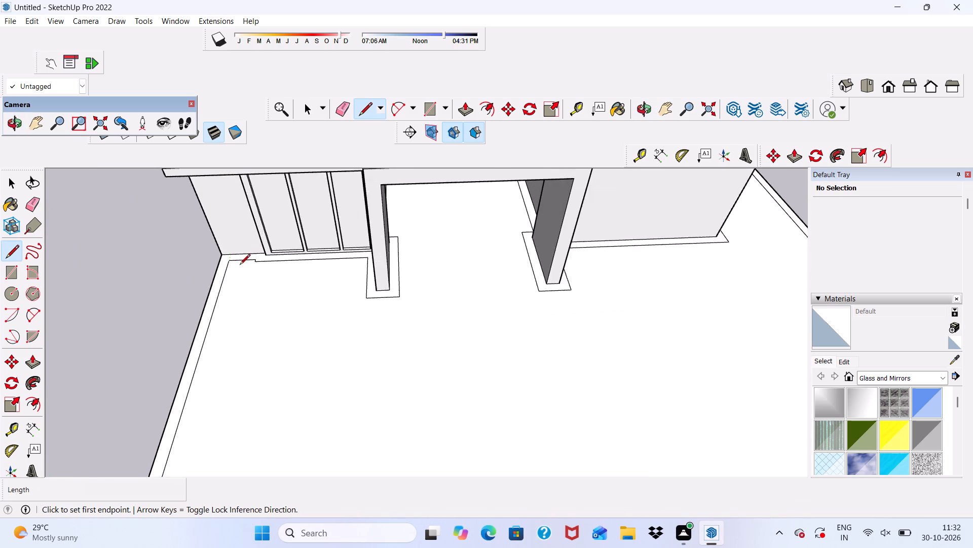
{"action": "scroll", "coordinate": [240, 265], "scroll_direction": "up", "scroll_amount": 14}
{"action": "left_click", "coordinate": [227, 261]}
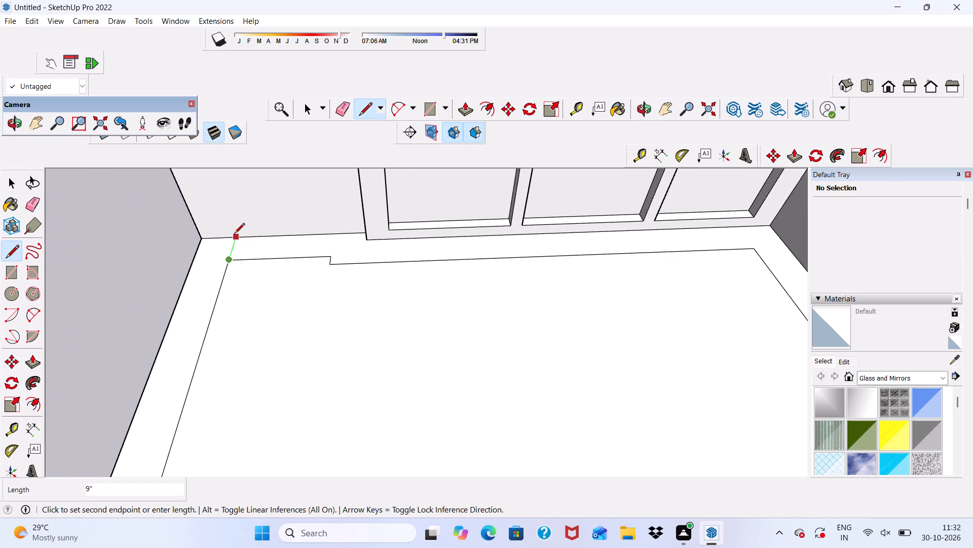
{"action": "left_click", "coordinate": [234, 234]}
{"action": "key", "text": "space"}
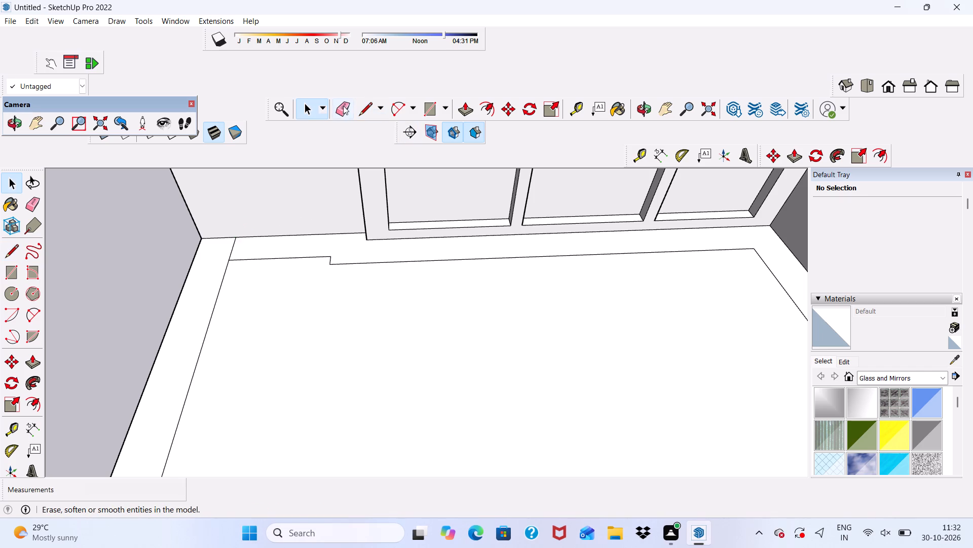
Erase the inner offset line and its small jog along the front wall, before the framed ground-floor panels.
{"action": "left_click", "coordinate": [337, 107]}
{"action": "left_click_drag", "start_coordinate": [305, 252], "coordinate": [356, 270]}
{"action": "left_click", "coordinate": [356, 270]}
{"action": "left_click_drag", "start_coordinate": [341, 252], "coordinate": [331, 273]}
{"action": "left_click_drag", "start_coordinate": [327, 256], "coordinate": [328, 271]}
{"action": "left_click_drag", "start_coordinate": [328, 252], "coordinate": [335, 268]}
Erase the inner offset lines around the foot of the front pillar beside the framed ground-floor panels.
{"action": "scroll", "coordinate": [322, 254], "scroll_direction": "down", "scroll_amount": 5}
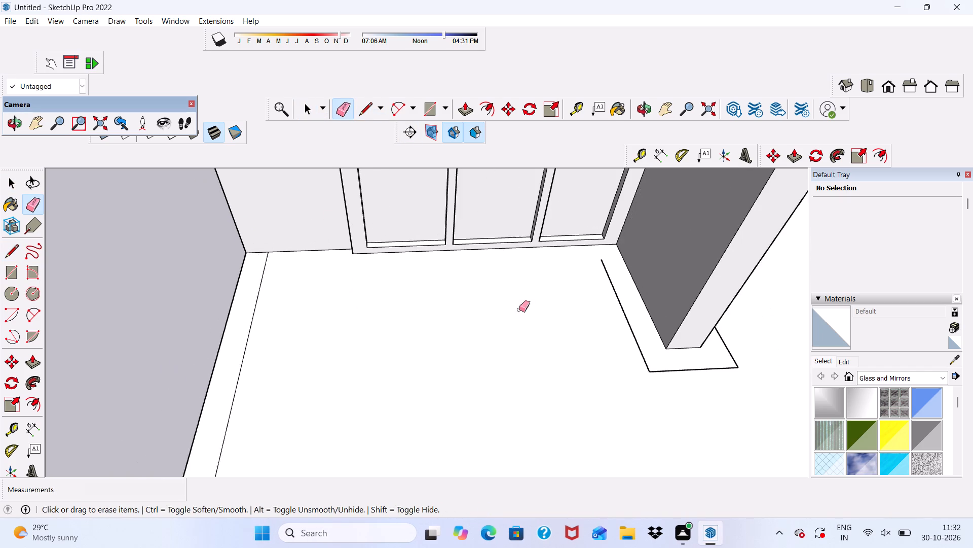
{"action": "scroll", "coordinate": [600, 290], "scroll_direction": "up", "scroll_amount": 2}
{"action": "left_click", "coordinate": [602, 265]}
{"action": "left_click", "coordinate": [605, 266]}
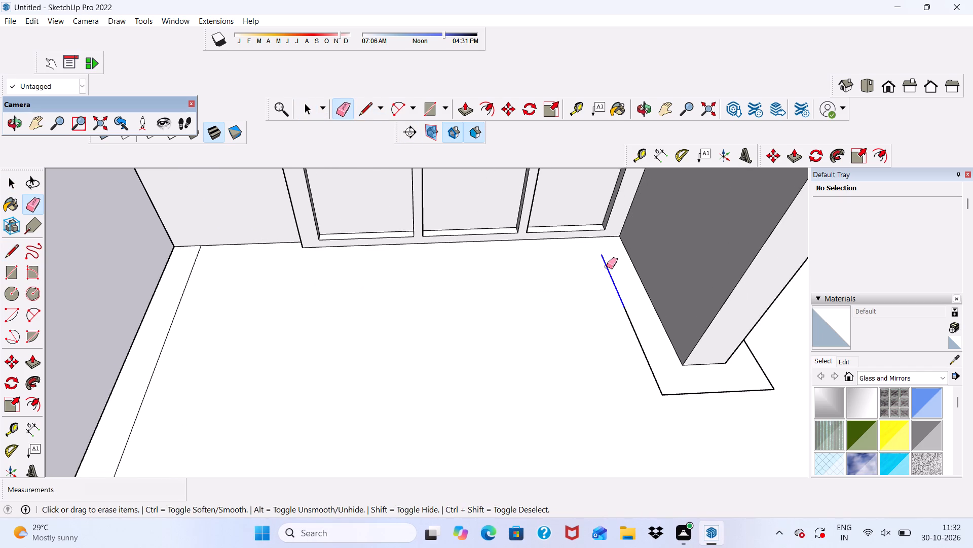
{"action": "left_click_drag", "start_coordinate": [612, 277], "coordinate": [682, 396]}
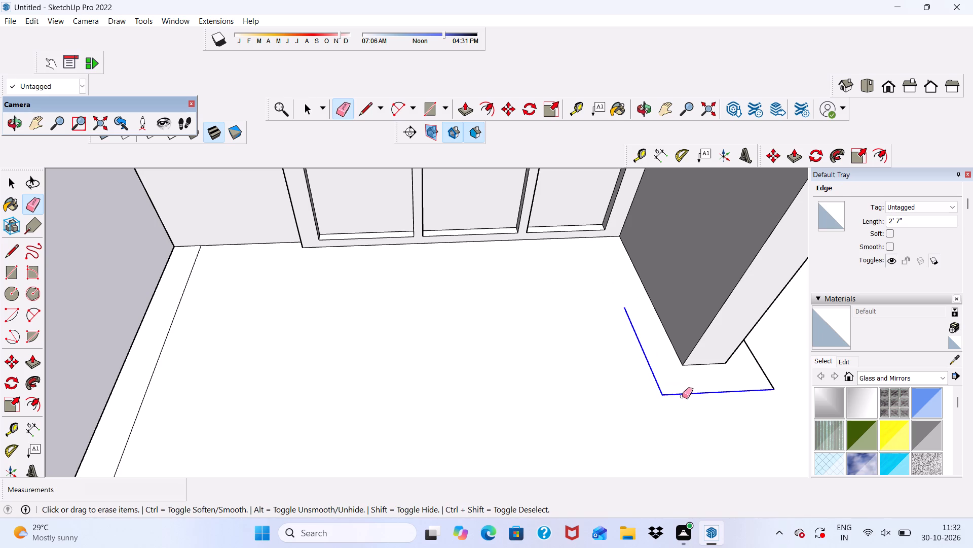
{"action": "left_click_drag", "start_coordinate": [682, 396], "coordinate": [689, 394]}
{"action": "scroll", "coordinate": [413, 362], "scroll_direction": "down", "scroll_amount": 7}
{"action": "middle_click_drag", "start_coordinate": [487, 412], "coordinate": [369, 335]}
{"action": "scroll", "coordinate": [577, 381], "scroll_direction": "up", "scroll_amount": 4}
{"action": "left_click_drag", "start_coordinate": [552, 365], "coordinate": [552, 374]}
{"action": "left_click_drag", "start_coordinate": [551, 373], "coordinate": [556, 365]}
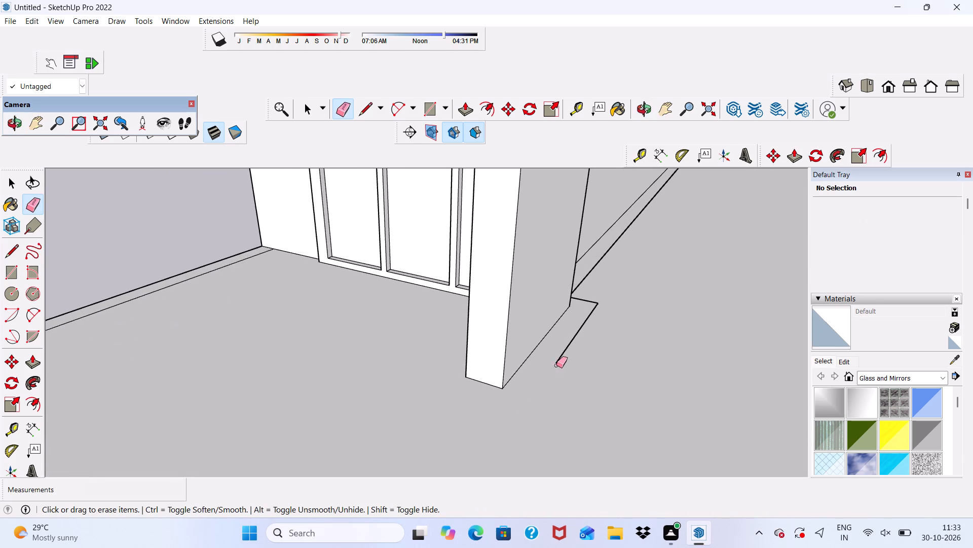
{"action": "left_click_drag", "start_coordinate": [556, 365], "coordinate": [597, 301]}
Erase the inner offset lines along the covered passage's side wall behind that pillar and along the passage's end wall.
{"action": "left_click", "coordinate": [585, 276]}
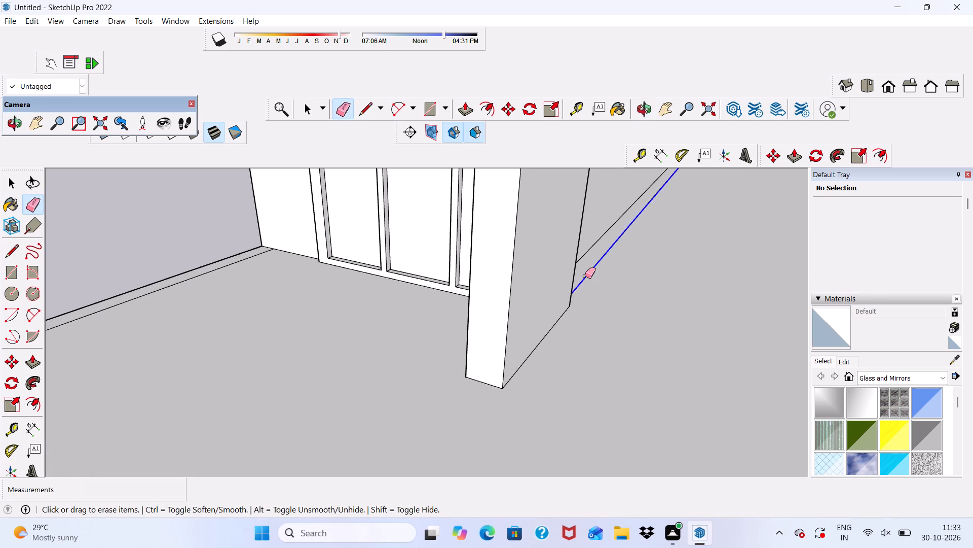
{"action": "scroll", "coordinate": [576, 356], "scroll_direction": "down", "scroll_amount": 7}
{"action": "scroll", "coordinate": [614, 386], "scroll_direction": "down", "scroll_amount": 6}
{"action": "scroll", "coordinate": [657, 270], "scroll_direction": "up", "scroll_amount": 6}
{"action": "scroll", "coordinate": [657, 348], "scroll_direction": "down", "scroll_amount": 2}
{"action": "middle_click_drag", "start_coordinate": [657, 348], "coordinate": [669, 299]}
{"action": "scroll", "coordinate": [680, 318], "scroll_direction": "up", "scroll_amount": 9}
{"action": "middle_click_drag", "start_coordinate": [644, 313], "coordinate": [648, 338]}
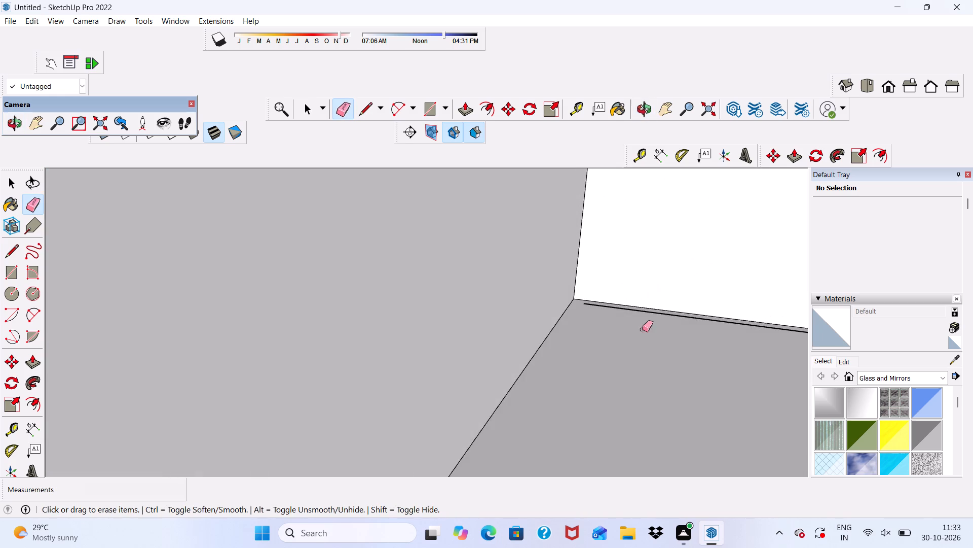
{"action": "scroll", "coordinate": [639, 324], "scroll_direction": "up", "scroll_amount": 9}
{"action": "left_click", "coordinate": [604, 306]}
{"action": "scroll", "coordinate": [450, 287], "scroll_direction": "down", "scroll_amount": 2}
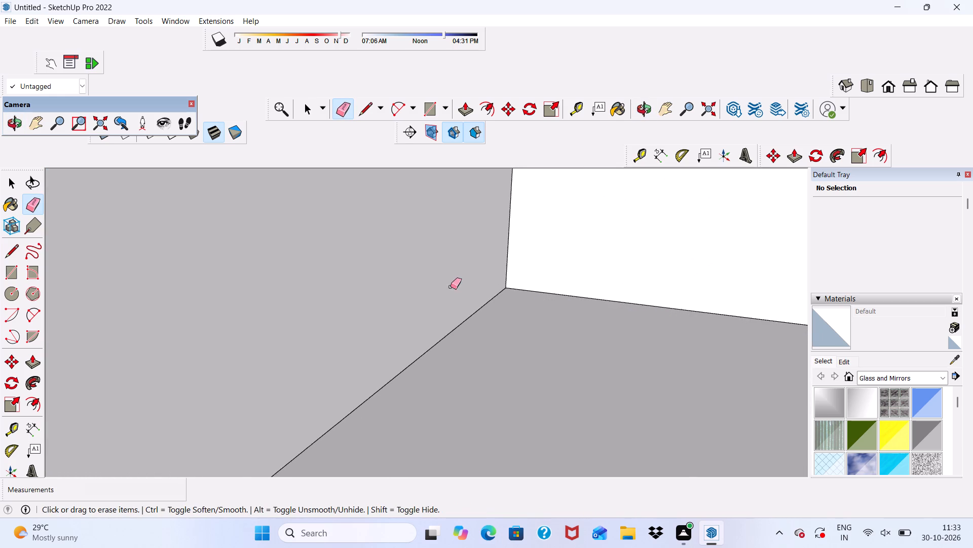
{"action": "scroll", "coordinate": [451, 287], "scroll_direction": "down", "scroll_amount": 14}
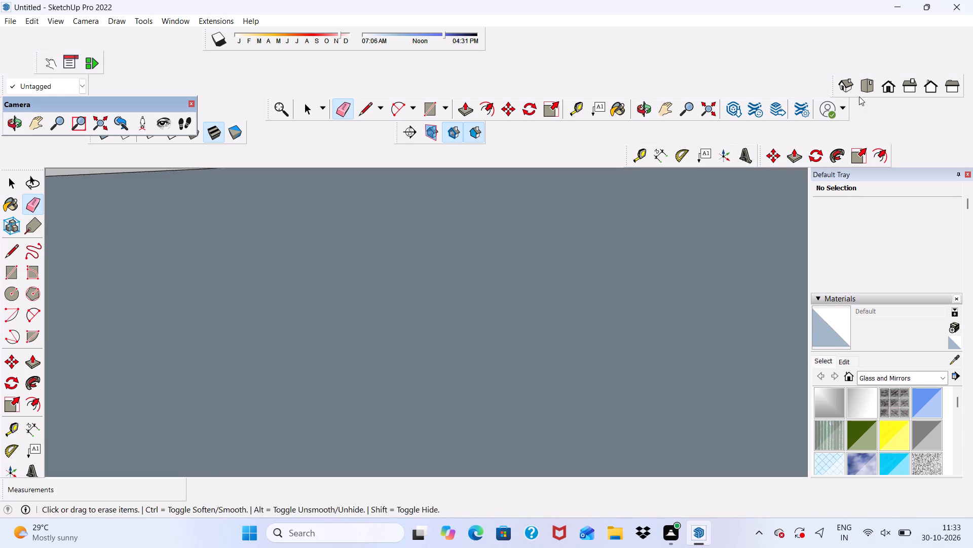
Erase the inner offset line along the covered passage's opposite side wall and the short jog behind the second front pillar.
{"action": "left_click", "coordinate": [887, 84]}
{"action": "scroll", "coordinate": [638, 293], "scroll_direction": "down", "scroll_amount": 5}
{"action": "scroll", "coordinate": [566, 306], "scroll_direction": "down", "scroll_amount": 6}
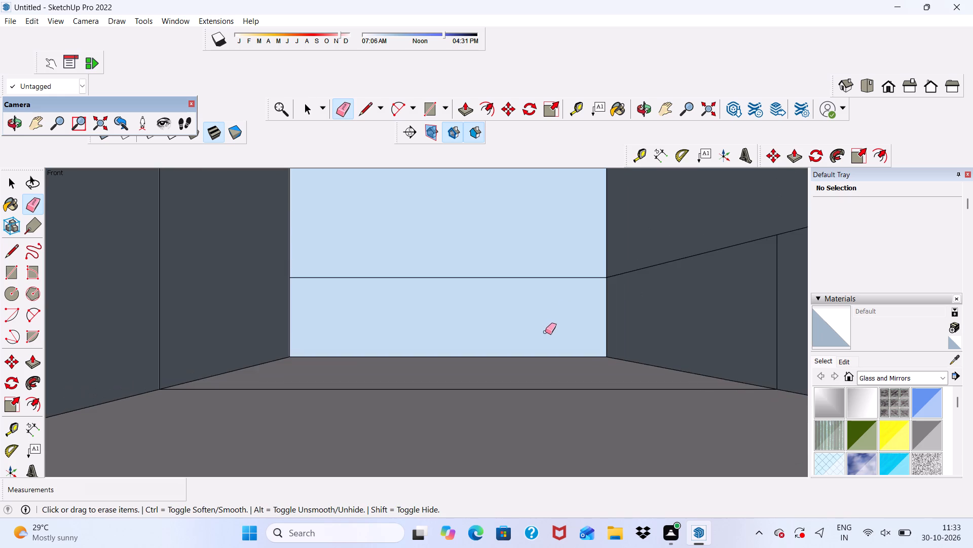
{"action": "scroll", "coordinate": [534, 331], "scroll_direction": "down", "scroll_amount": 6}
{"action": "scroll", "coordinate": [528, 339], "scroll_direction": "down", "scroll_amount": 20}
{"action": "scroll", "coordinate": [528, 339], "scroll_direction": "down", "scroll_amount": 8}
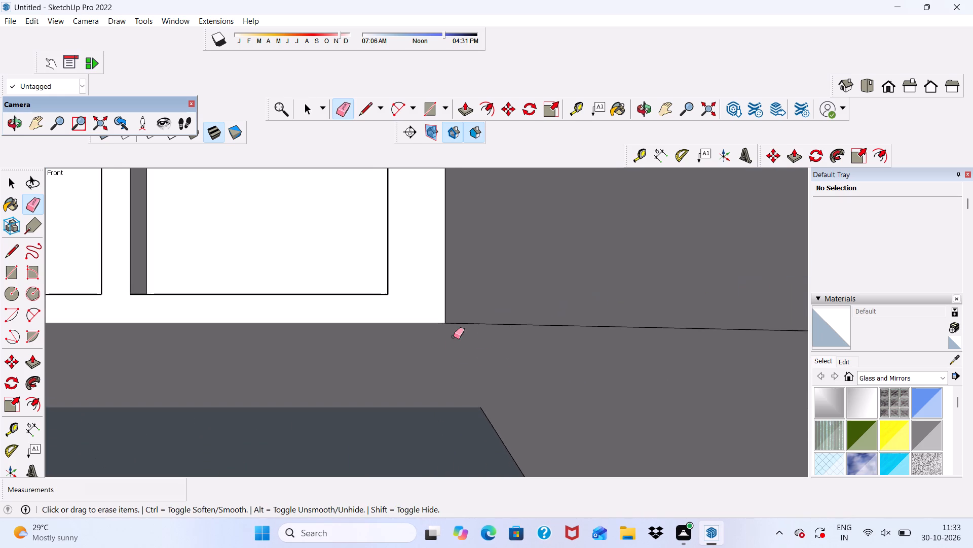
{"action": "scroll", "coordinate": [454, 336], "scroll_direction": "down", "scroll_amount": 20}
{"action": "scroll", "coordinate": [454, 336], "scroll_direction": "down", "scroll_amount": 17}
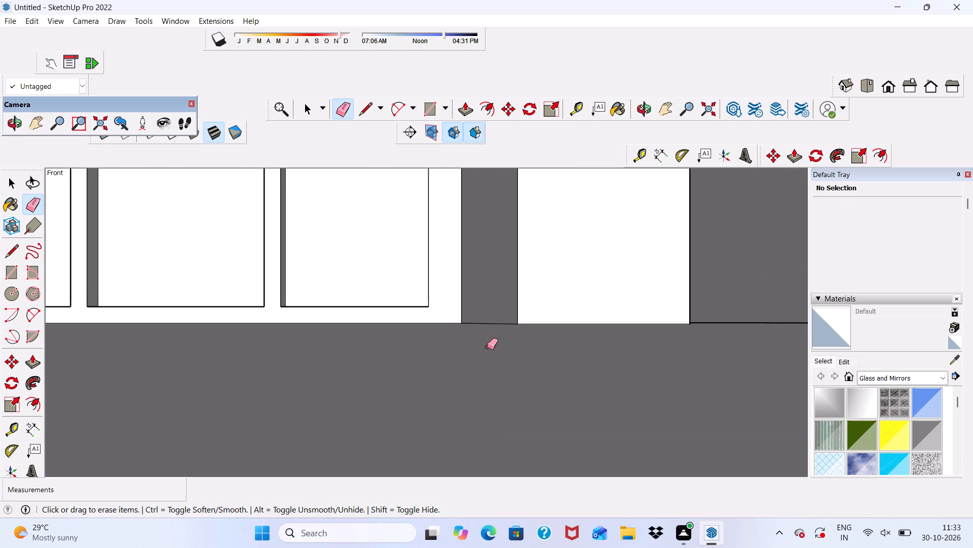
{"action": "scroll", "coordinate": [487, 347], "scroll_direction": "down", "scroll_amount": 20}
{"action": "scroll", "coordinate": [487, 347], "scroll_direction": "down", "scroll_amount": 17}
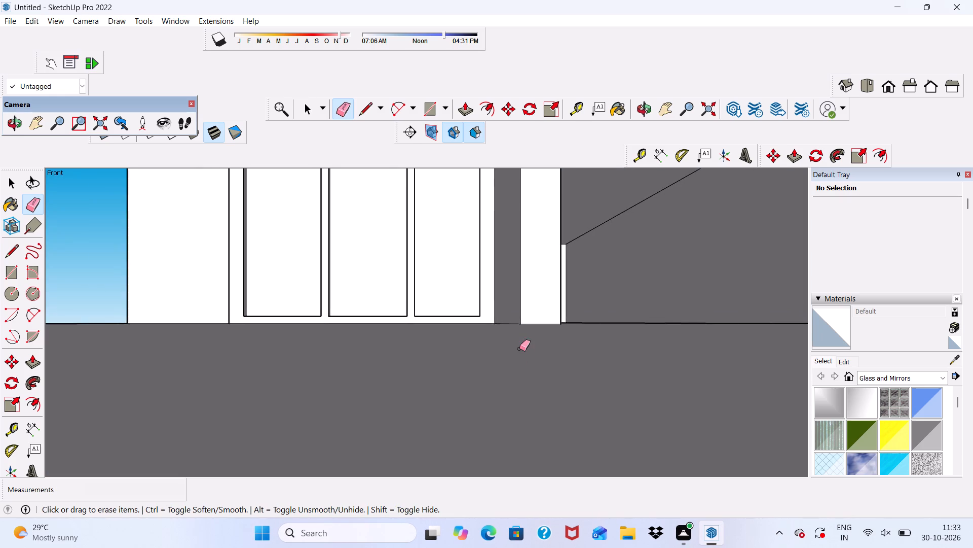
{"action": "scroll", "coordinate": [519, 349], "scroll_direction": "down", "scroll_amount": 3}
{"action": "middle_click_drag", "start_coordinate": [519, 349], "coordinate": [531, 411]}
{"action": "scroll", "coordinate": [510, 294], "scroll_direction": "down", "scroll_amount": 7}
{"action": "scroll", "coordinate": [507, 297], "scroll_direction": "down", "scroll_amount": 14}
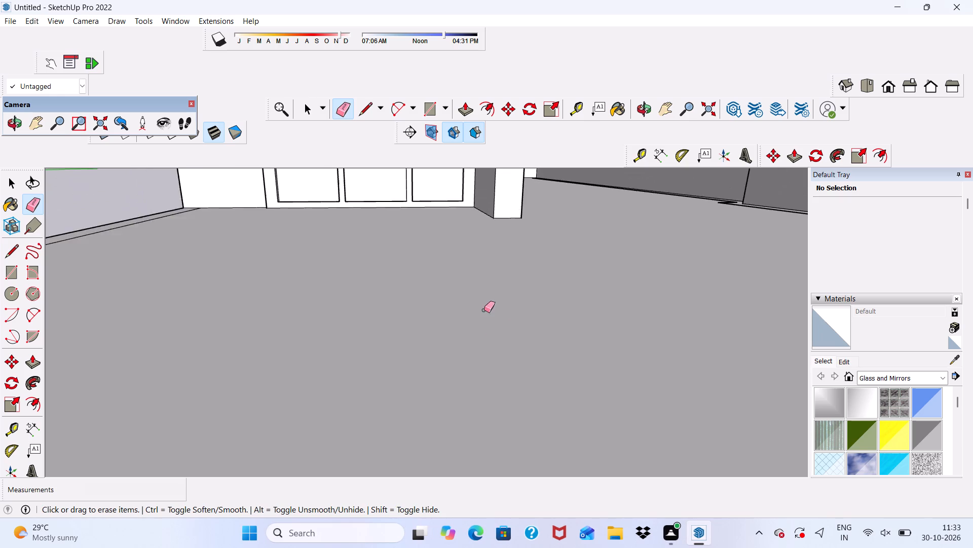
{"action": "scroll", "coordinate": [456, 300], "scroll_direction": "down", "scroll_amount": 14}
{"action": "scroll", "coordinate": [580, 237], "scroll_direction": "up", "scroll_amount": 13}
{"action": "left_click", "coordinate": [581, 238]}
{"action": "left_click_drag", "start_coordinate": [576, 248], "coordinate": [581, 244]}
{"action": "scroll", "coordinate": [576, 255], "scroll_direction": "down", "scroll_amount": 7}
{"action": "scroll", "coordinate": [633, 312], "scroll_direction": "up", "scroll_amount": 1}
{"action": "scroll", "coordinate": [693, 312], "scroll_direction": "up", "scroll_amount": 5}
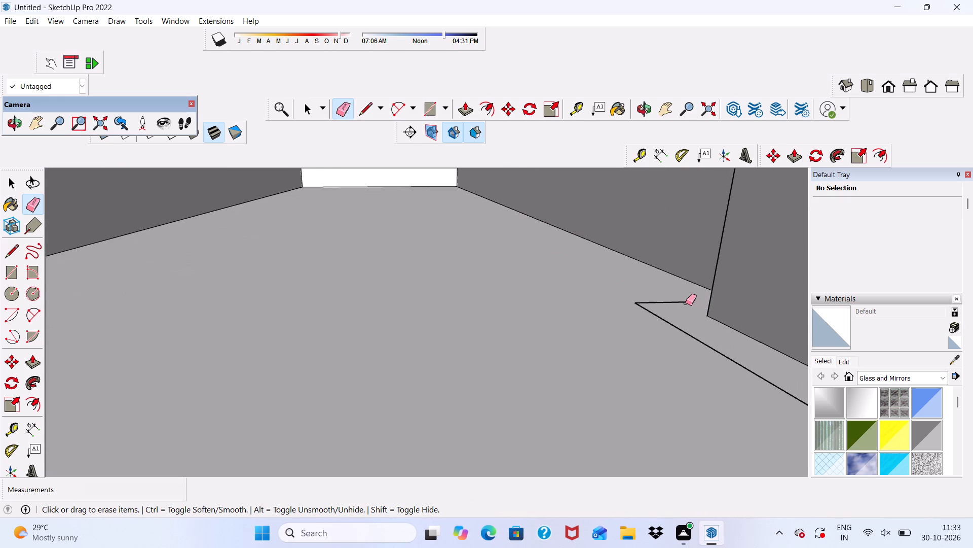
{"action": "left_click_drag", "start_coordinate": [679, 295], "coordinate": [676, 333]}
Erase the inner offset lines along the second front pillar's passage side and across its front end.
{"action": "scroll", "coordinate": [485, 332], "scroll_direction": "down", "scroll_amount": 6}
{"action": "scroll", "coordinate": [460, 350], "scroll_direction": "up", "scroll_amount": 1}
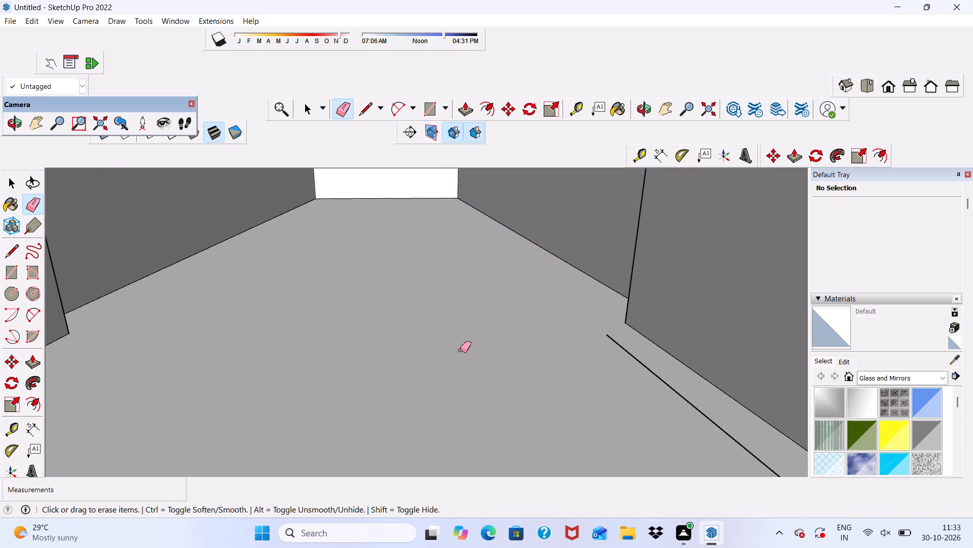
{"action": "scroll", "coordinate": [460, 350], "scroll_direction": "up", "scroll_amount": 1}
{"action": "scroll", "coordinate": [460, 350], "scroll_direction": "down", "scroll_amount": 4}
{"action": "left_click_drag", "start_coordinate": [605, 386], "coordinate": [620, 386]}
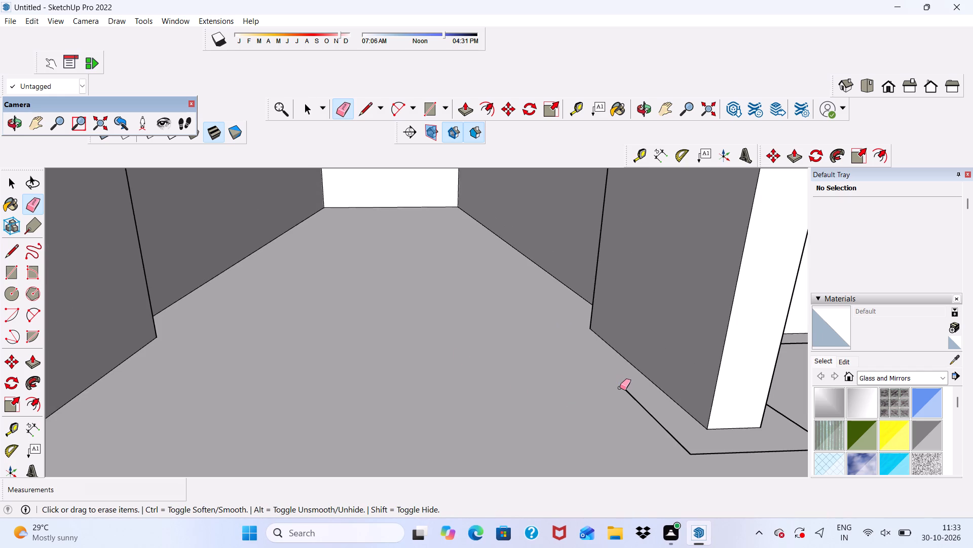
{"action": "scroll", "coordinate": [635, 420], "scroll_direction": "up", "scroll_amount": 8}
{"action": "left_click_drag", "start_coordinate": [666, 441], "coordinate": [677, 420]}
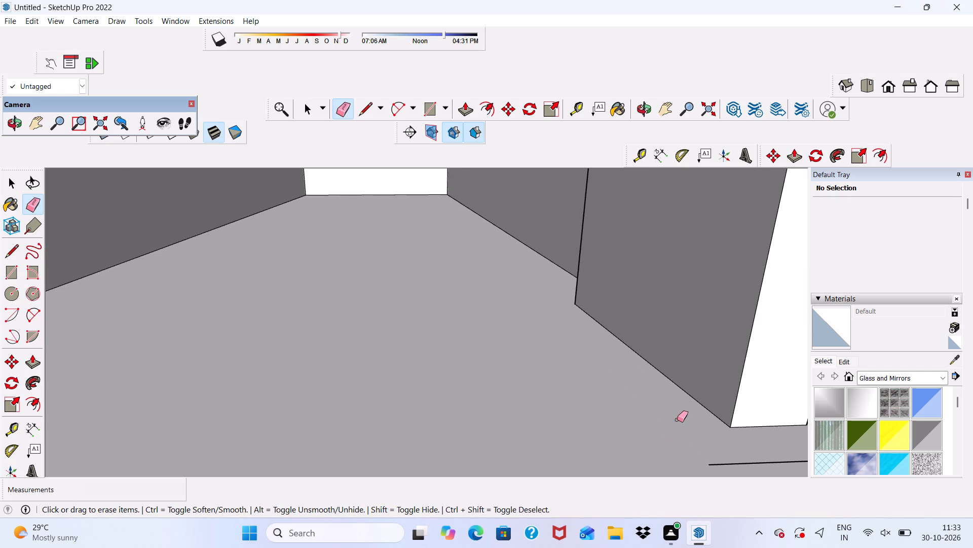
{"action": "scroll", "coordinate": [190, 473], "scroll_direction": "down", "scroll_amount": 7}
{"action": "scroll", "coordinate": [428, 417], "scroll_direction": "down", "scroll_amount": 4}
{"action": "scroll", "coordinate": [510, 468], "scroll_direction": "up", "scroll_amount": 4}
{"action": "left_click_drag", "start_coordinate": [567, 443], "coordinate": [566, 454]}
{"action": "scroll", "coordinate": [597, 431], "scroll_direction": "down", "scroll_amount": 1}
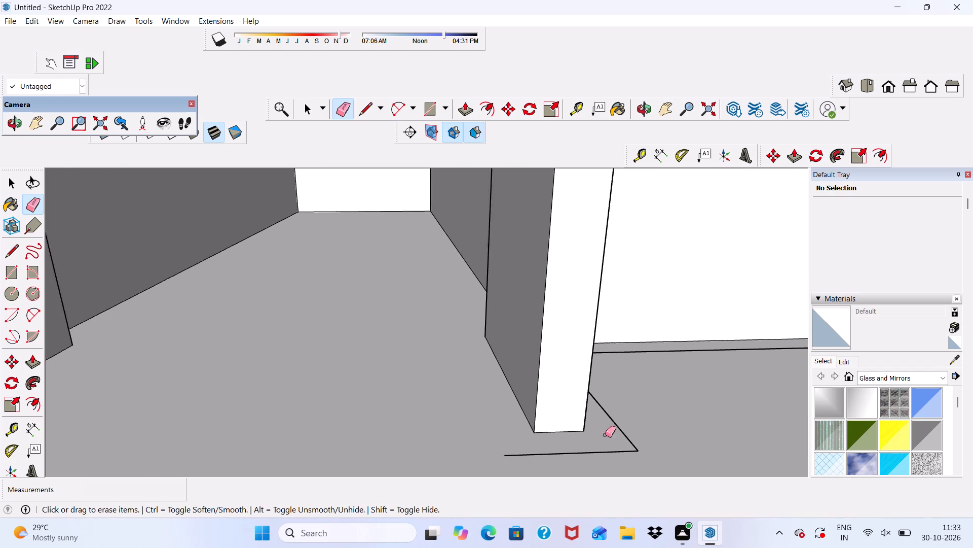
{"action": "scroll", "coordinate": [605, 435], "scroll_direction": "down", "scroll_amount": 1}
{"action": "scroll", "coordinate": [610, 441], "scroll_direction": "up", "scroll_amount": 4}
{"action": "left_click_drag", "start_coordinate": [610, 442], "coordinate": [609, 453]}
{"action": "left_click_drag", "start_coordinate": [612, 447], "coordinate": [615, 456]}
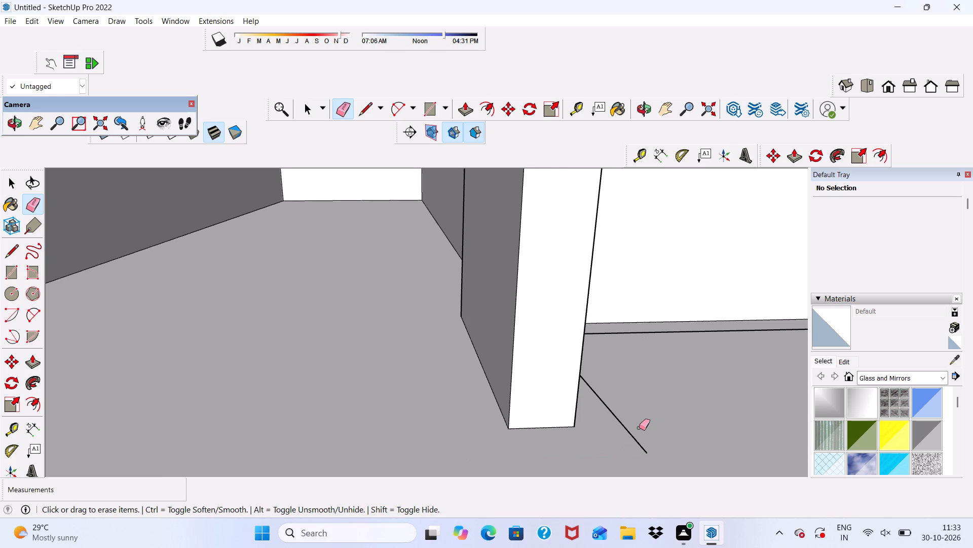
Erase the inner offset lines along the second pillar's outer side and along the adjoining blank ground-floor front wall.
{"action": "left_click_drag", "start_coordinate": [639, 428], "coordinate": [634, 435]}
{"action": "scroll", "coordinate": [620, 390], "scroll_direction": "up", "scroll_amount": 4}
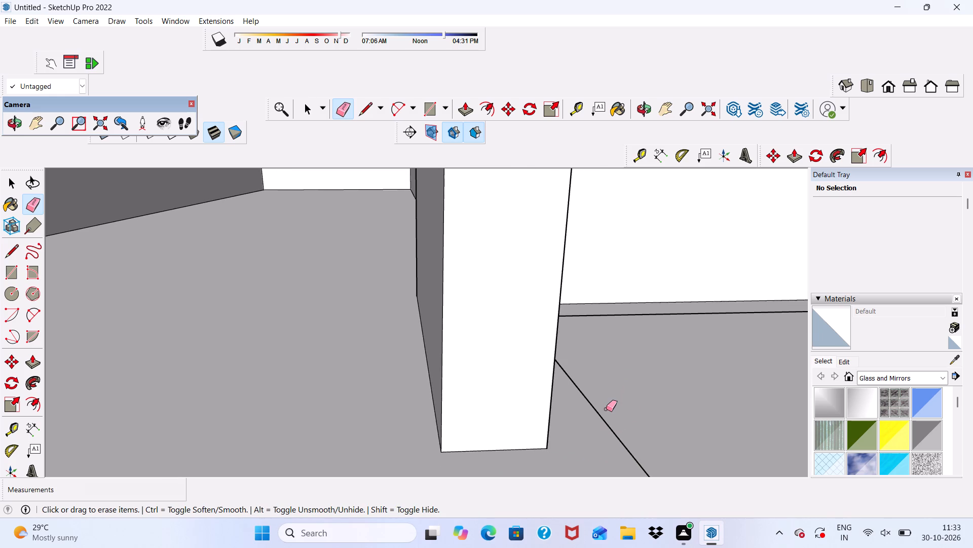
{"action": "left_click_drag", "start_coordinate": [605, 414], "coordinate": [600, 431]}
{"action": "scroll", "coordinate": [504, 394], "scroll_direction": "down", "scroll_amount": 7}
{"action": "middle_click_drag", "start_coordinate": [550, 457], "coordinate": [435, 467]}
{"action": "scroll", "coordinate": [459, 412], "scroll_direction": "up", "scroll_amount": 3}
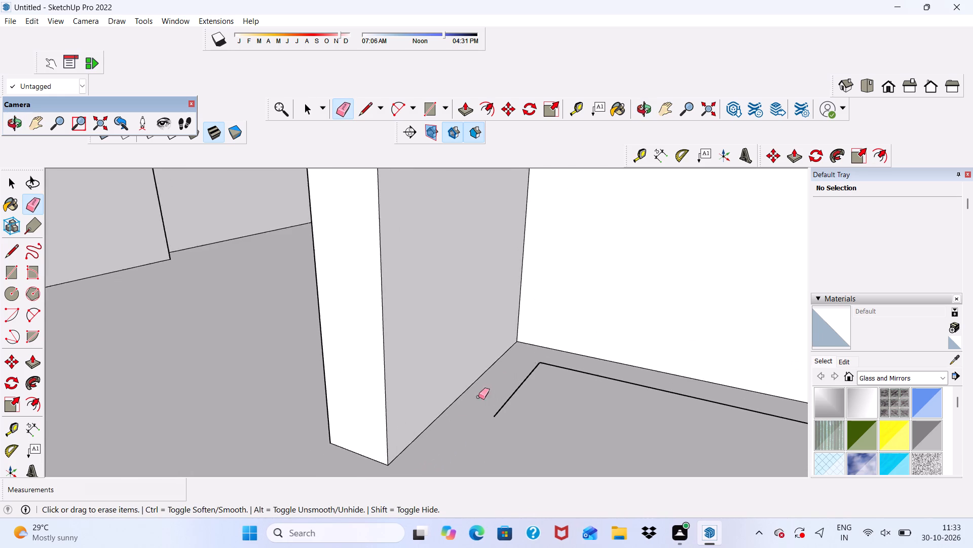
{"action": "left_click_drag", "start_coordinate": [499, 399], "coordinate": [509, 409]}
{"action": "left_click", "coordinate": [575, 364]}
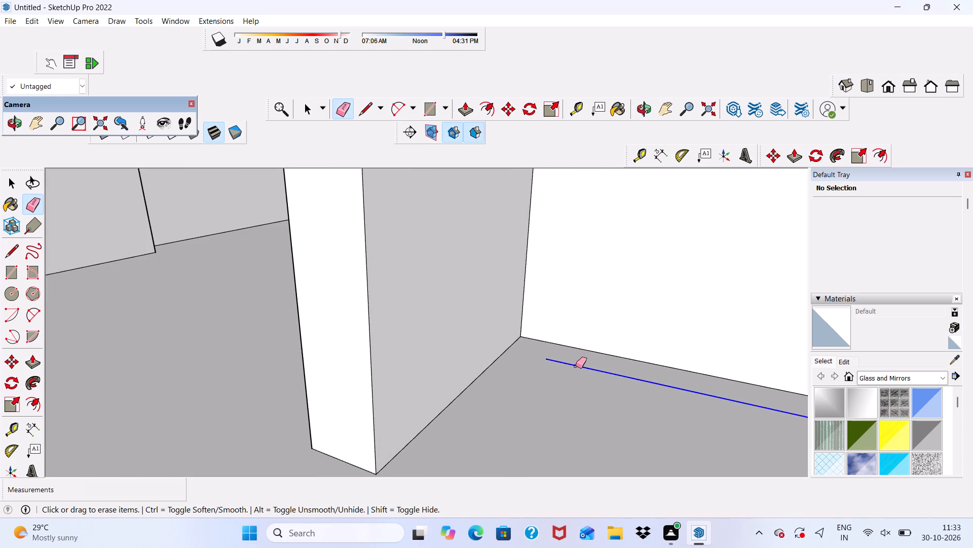
Erase the inner offset line along the base of the house's long blank side wall.
{"action": "scroll", "coordinate": [492, 376], "scroll_direction": "down", "scroll_amount": 7}
{"action": "scroll", "coordinate": [447, 372], "scroll_direction": "down", "scroll_amount": 15}
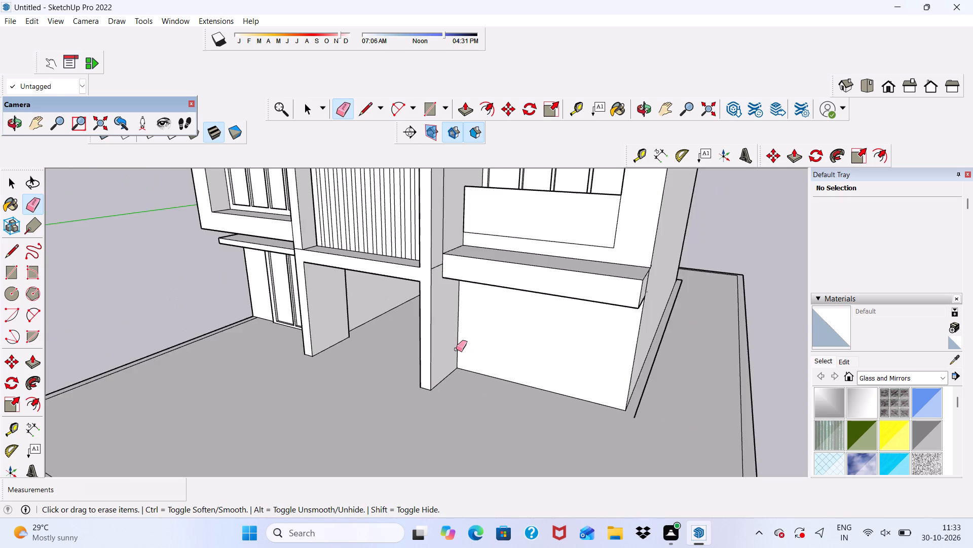
{"action": "scroll", "coordinate": [456, 349], "scroll_direction": "down", "scroll_amount": 3}
{"action": "scroll", "coordinate": [573, 370], "scroll_direction": "up", "scroll_amount": 10}
{"action": "left_click_drag", "start_coordinate": [558, 355], "coordinate": [560, 365]}
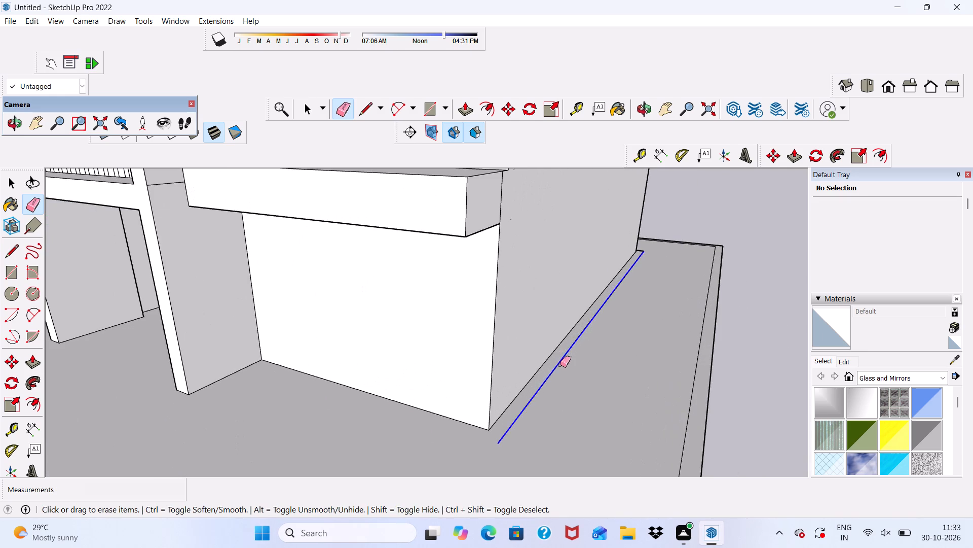
{"action": "left_click_drag", "start_coordinate": [560, 365], "coordinate": [567, 375]}
Erase the remaining inner offset line along the base of the house's rear wall.
{"action": "scroll", "coordinate": [545, 372], "scroll_direction": "down", "scroll_amount": 9}
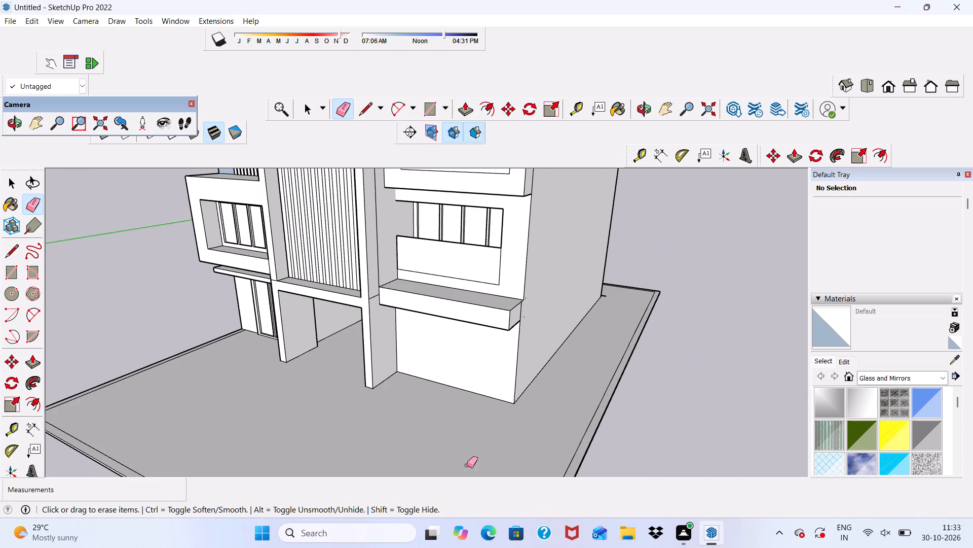
{"action": "scroll", "coordinate": [437, 508], "scroll_direction": "down", "scroll_amount": 4}
{"action": "scroll", "coordinate": [538, 374], "scroll_direction": "up", "scroll_amount": 6}
{"action": "scroll", "coordinate": [538, 374], "scroll_direction": "down", "scroll_amount": 2}
{"action": "middle_click_drag", "start_coordinate": [538, 378], "coordinate": [470, 400]}
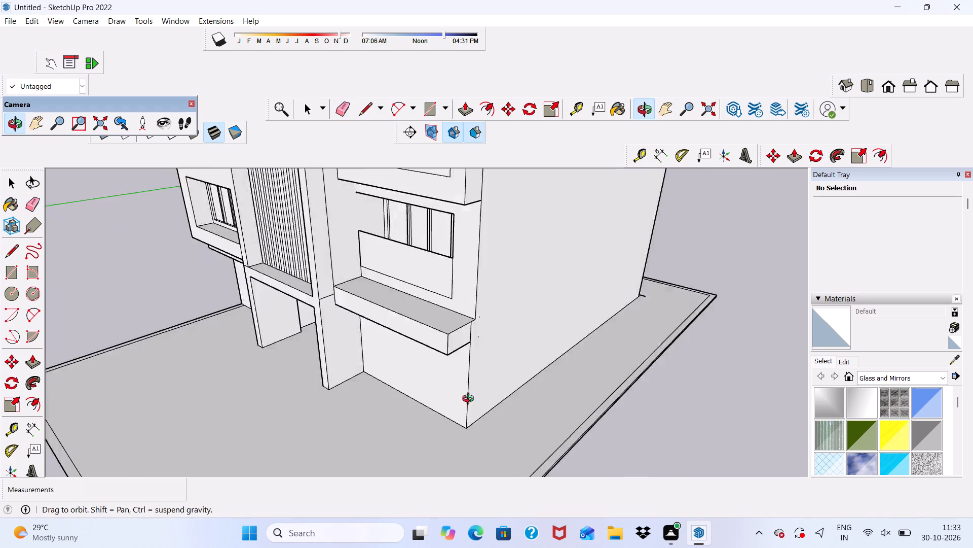
{"action": "middle_click_drag", "start_coordinate": [470, 400], "coordinate": [390, 403]}
{"action": "scroll", "coordinate": [376, 391], "scroll_direction": "up", "scroll_amount": 1}
{"action": "scroll", "coordinate": [386, 371], "scroll_direction": "down", "scroll_amount": 12}
{"action": "scroll", "coordinate": [578, 387], "scroll_direction": "up", "scroll_amount": 12}
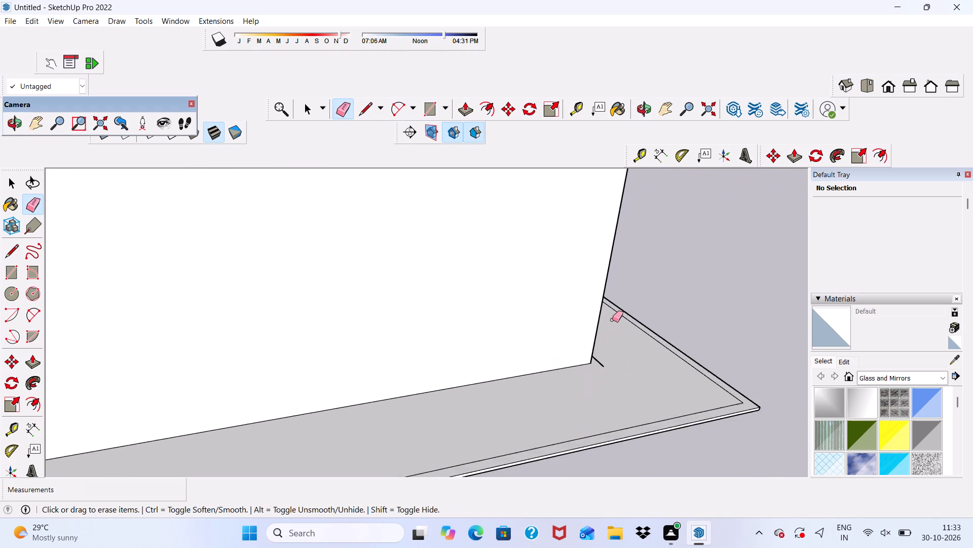
{"action": "scroll", "coordinate": [612, 320], "scroll_direction": "up", "scroll_amount": 11}
{"action": "middle_click_drag", "start_coordinate": [596, 372], "coordinate": [446, 391]}
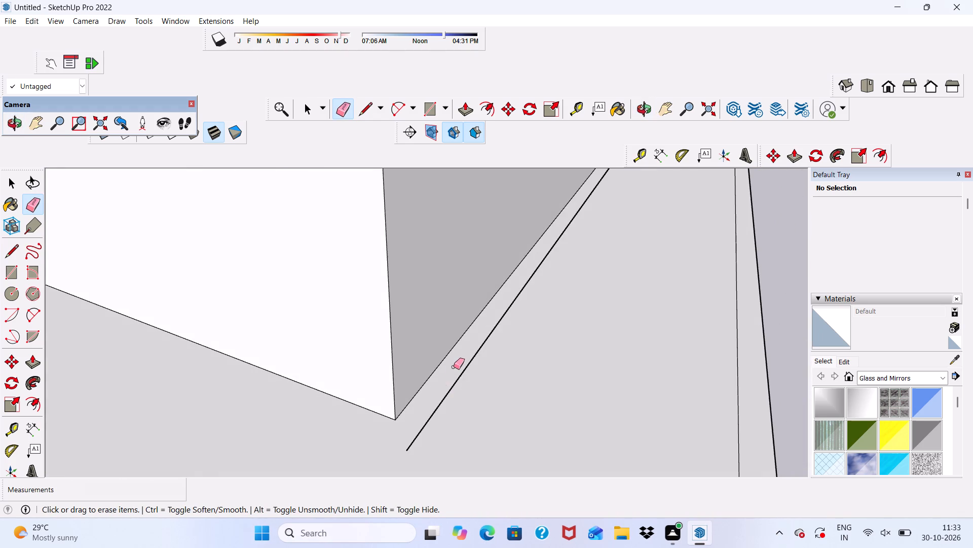
{"action": "left_click_drag", "start_coordinate": [454, 367], "coordinate": [464, 382]}
Examine the cleaned-up base and its perimeter border around the whole house from the rear, the front and above.
{"action": "scroll", "coordinate": [460, 372], "scroll_direction": "down", "scroll_amount": 14}
{"action": "middle_click_drag", "start_coordinate": [471, 384], "coordinate": [483, 378]}
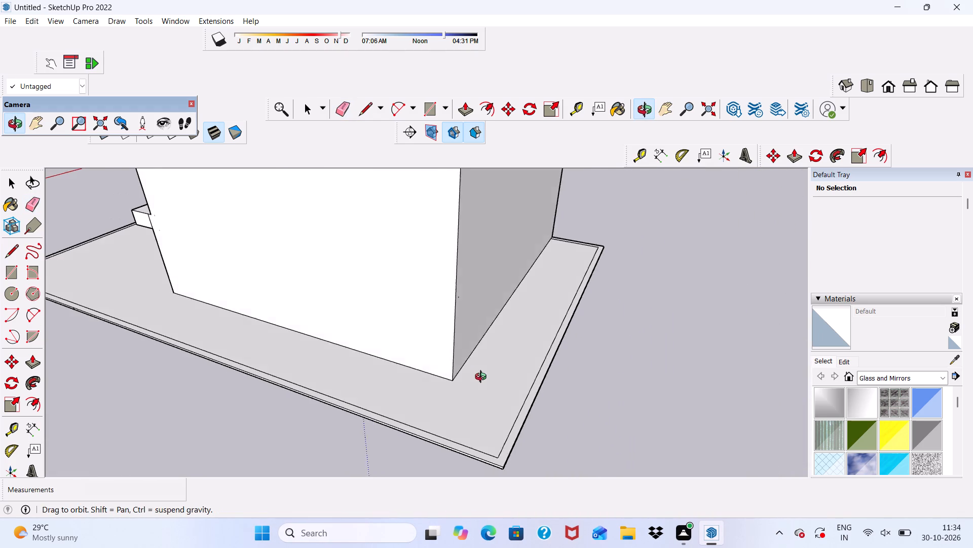
{"action": "middle_click_drag", "start_coordinate": [483, 378], "coordinate": [498, 369]}
{"action": "scroll", "coordinate": [498, 369], "scroll_direction": "up", "scroll_amount": 1}
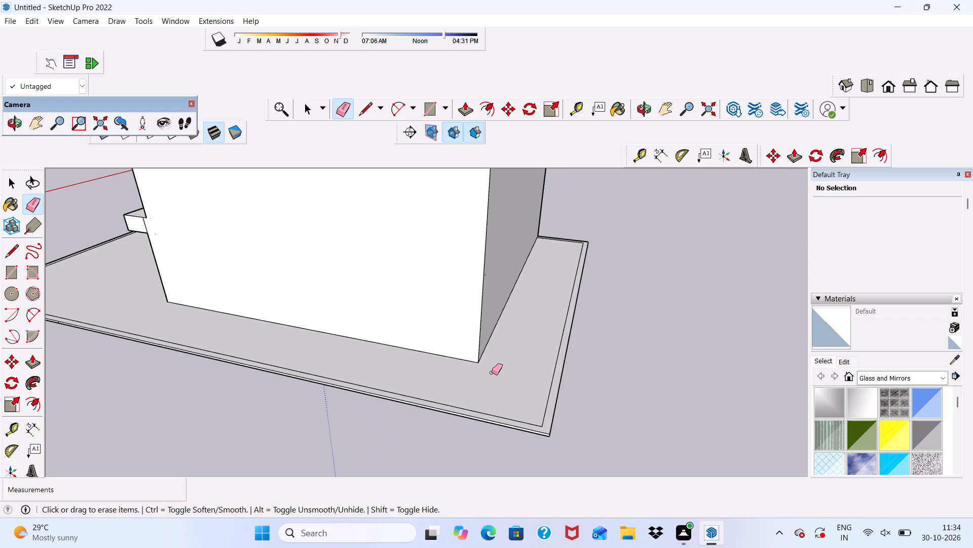
{"action": "scroll", "coordinate": [458, 423], "scroll_direction": "down", "scroll_amount": 7}
{"action": "scroll", "coordinate": [470, 410], "scroll_direction": "up", "scroll_amount": 1}
{"action": "key", "text": "space"}
{"action": "scroll", "coordinate": [386, 376], "scroll_direction": "down", "scroll_amount": 3}
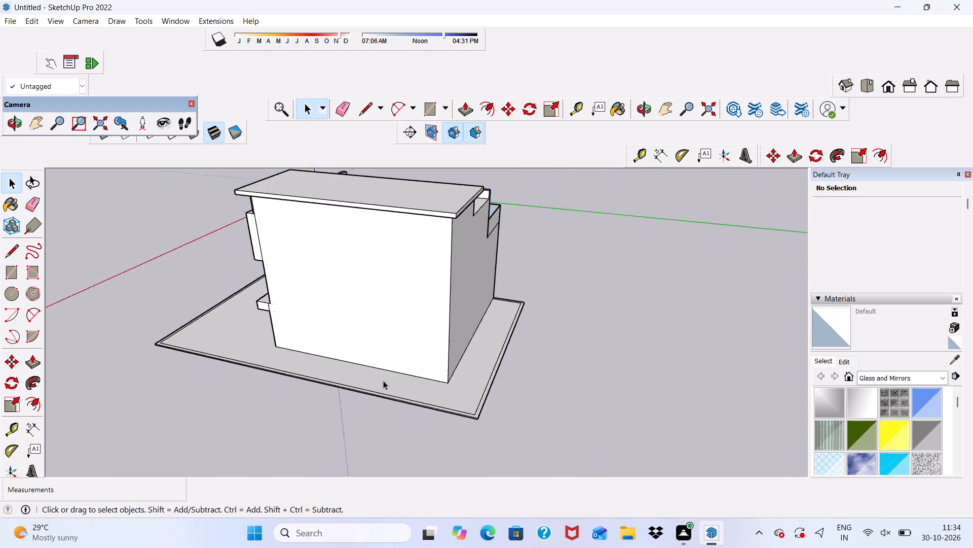
{"action": "scroll", "coordinate": [383, 381], "scroll_direction": "down", "scroll_amount": 1}
{"action": "middle_click_drag", "start_coordinate": [382, 398], "coordinate": [676, 360]}
{"action": "scroll", "coordinate": [423, 354], "scroll_direction": "up", "scroll_amount": 3}
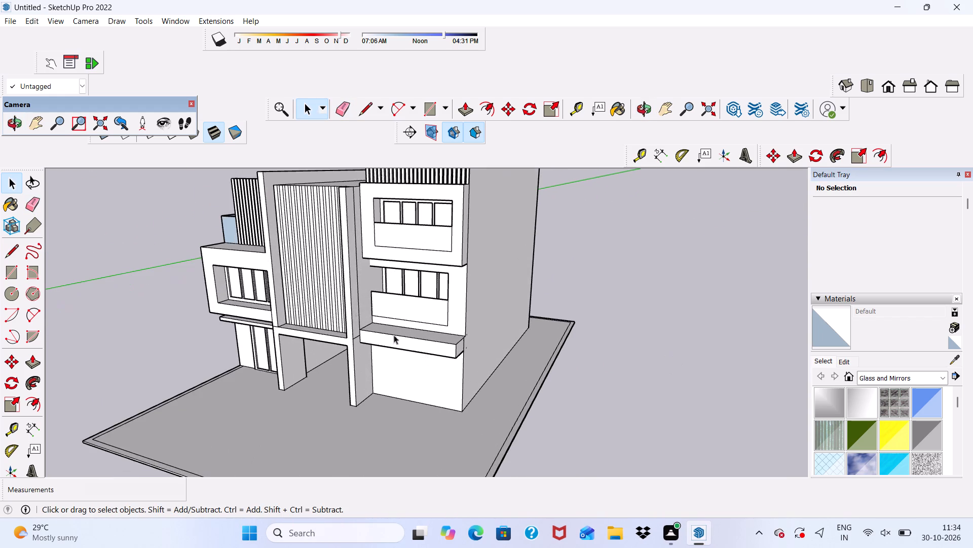
{"action": "scroll", "coordinate": [286, 301], "scroll_direction": "down", "scroll_amount": 8}
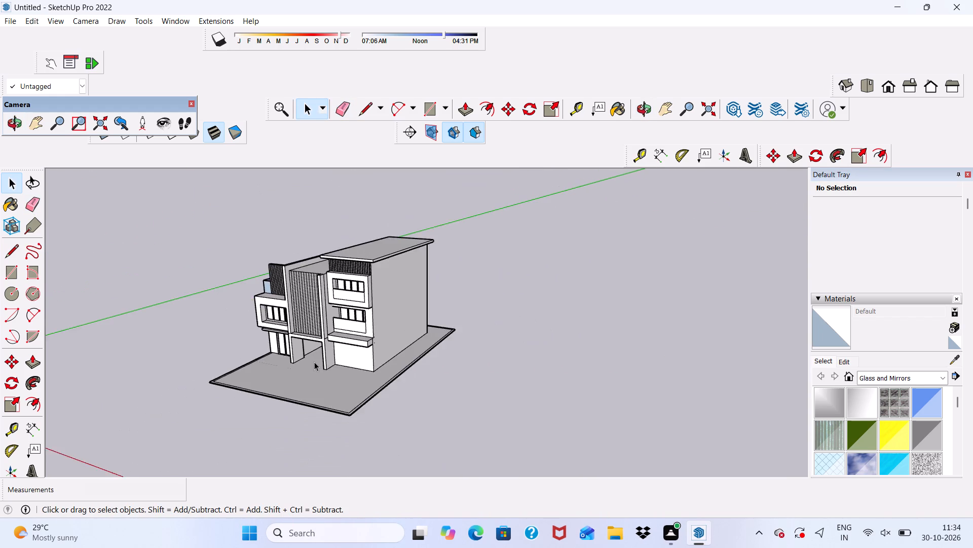
{"action": "scroll", "coordinate": [314, 363], "scroll_direction": "up", "scroll_amount": 1}
{"action": "middle_click_drag", "start_coordinate": [271, 400], "coordinate": [373, 459]}
{"action": "scroll", "coordinate": [315, 283], "scroll_direction": "up", "scroll_amount": 3}
{"action": "scroll", "coordinate": [300, 239], "scroll_direction": "down", "scroll_amount": 5}
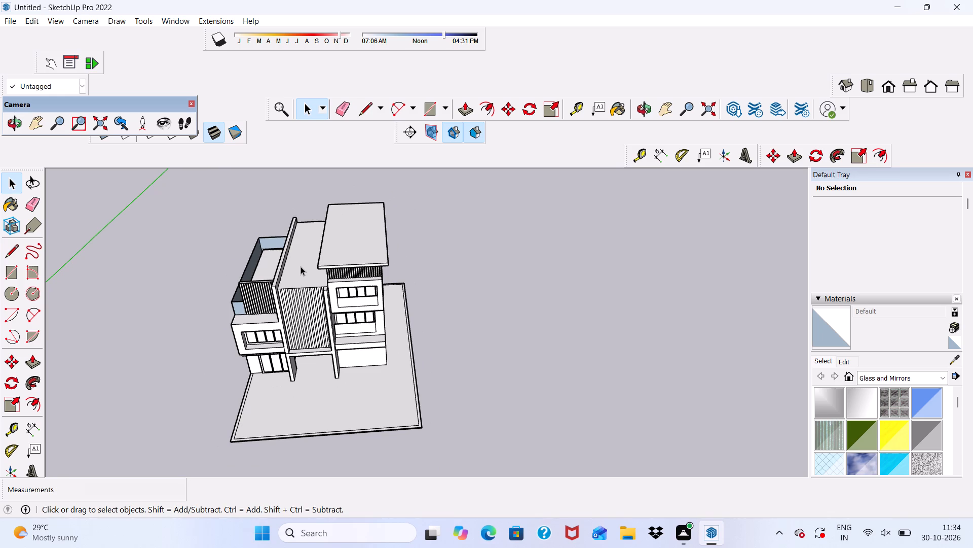
{"action": "scroll", "coordinate": [300, 285], "scroll_direction": "up", "scroll_amount": 1}
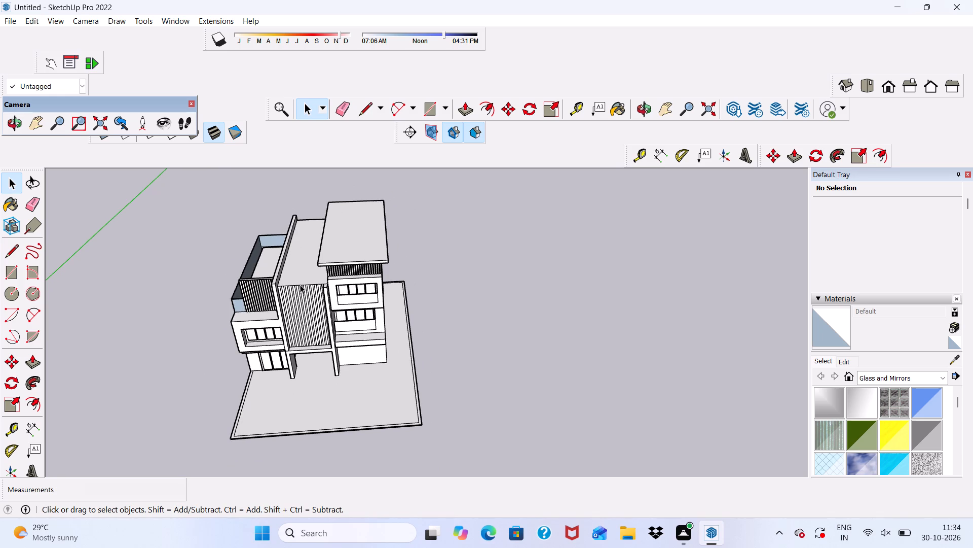
Draw a short line across the border strip at the front corner on the glazed-door side, from the inner corner to the front edge.
{"action": "scroll", "coordinate": [300, 278], "scroll_direction": "down", "scroll_amount": 4}
{"action": "scroll", "coordinate": [263, 385], "scroll_direction": "up", "scroll_amount": 15}
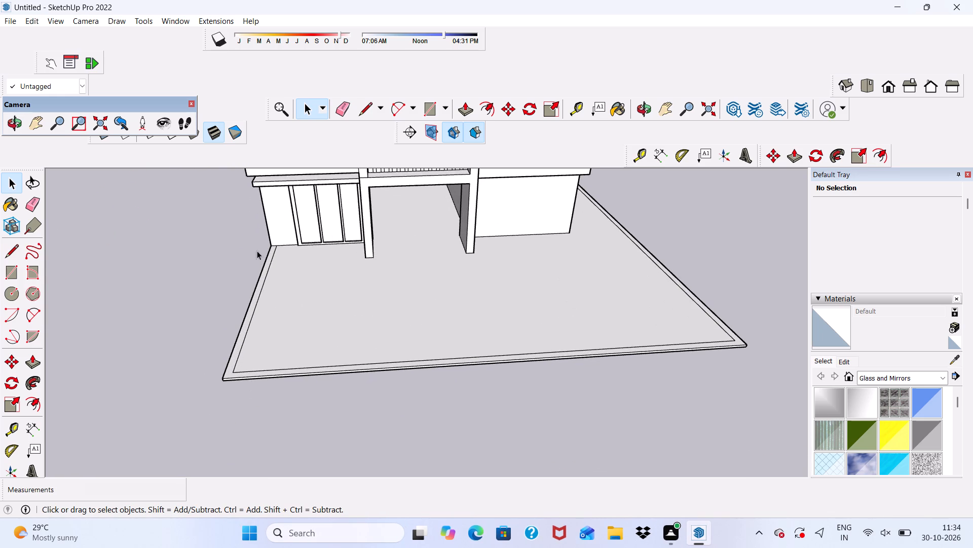
{"action": "left_click", "coordinate": [363, 113]}
{"action": "scroll", "coordinate": [299, 275], "scroll_direction": "up", "scroll_amount": 4}
{"action": "scroll", "coordinate": [191, 440], "scroll_direction": "up", "scroll_amount": 5}
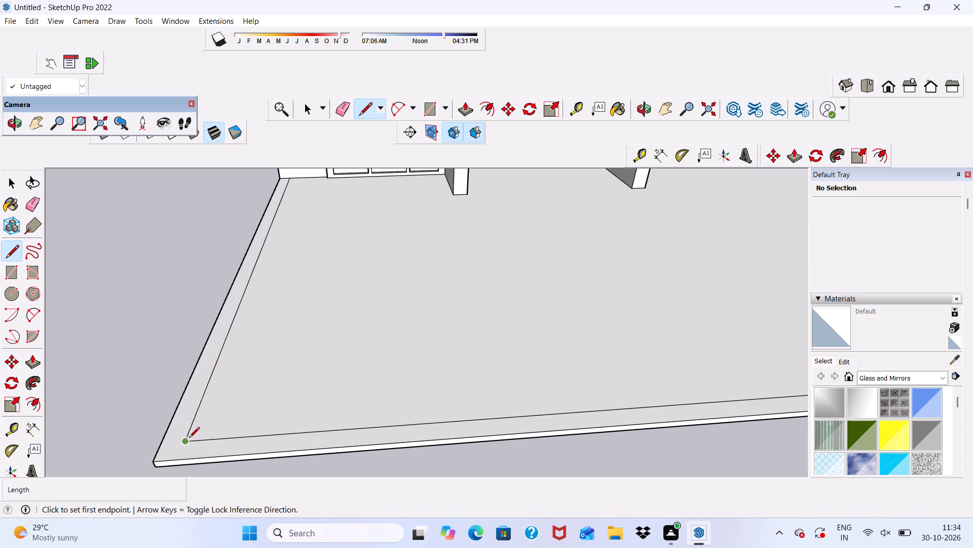
{"action": "left_click", "coordinate": [183, 444]}
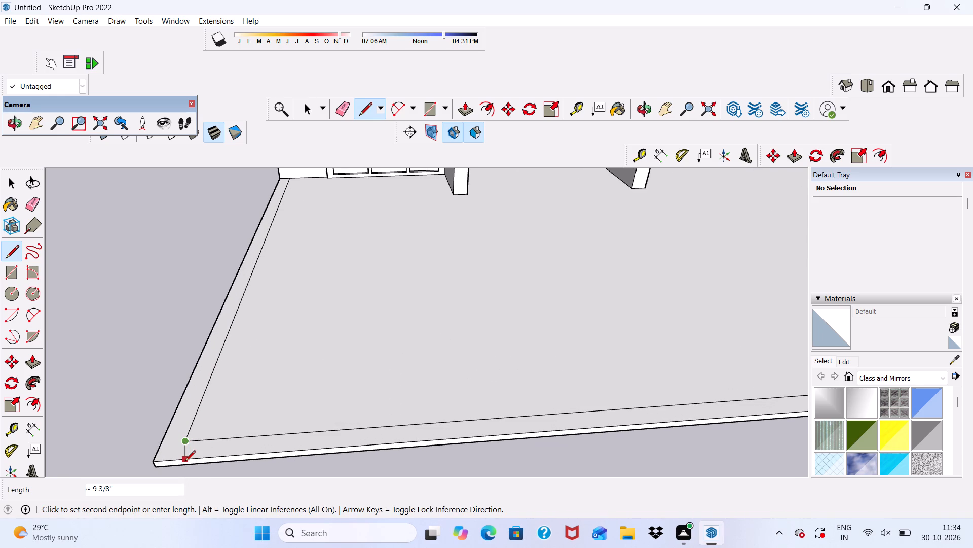
{"action": "scroll", "coordinate": [184, 461], "scroll_direction": "up", "scroll_amount": 3}
{"action": "left_click", "coordinate": [184, 461]}
{"action": "scroll", "coordinate": [132, 418], "scroll_direction": "down", "scroll_amount": 6}
{"action": "scroll", "coordinate": [62, 352], "scroll_direction": "down", "scroll_amount": 3}
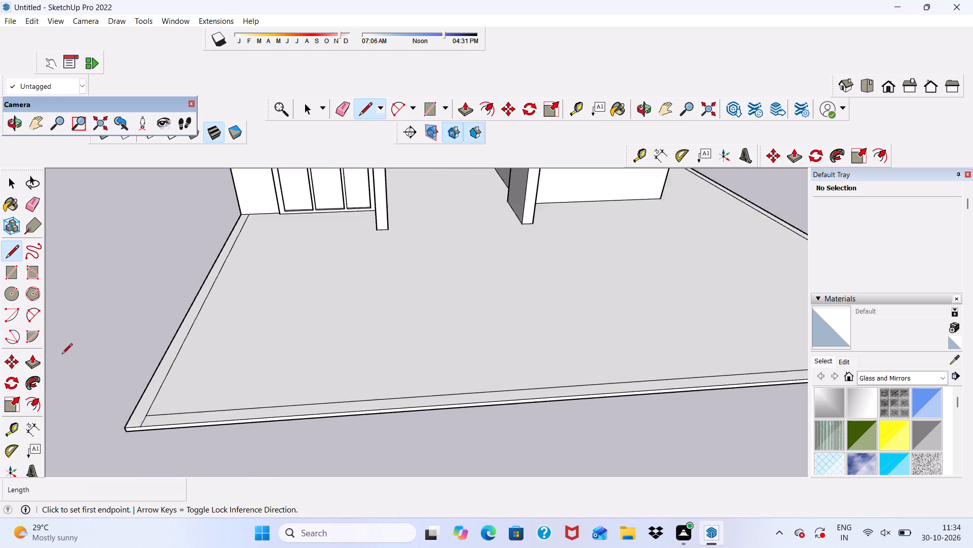
Draw a matching short line across the border strip at the other front corner, from the inner corner to the front edge.
{"action": "scroll", "coordinate": [62, 355], "scroll_direction": "down", "scroll_amount": 3}
{"action": "scroll", "coordinate": [274, 368], "scroll_direction": "down", "scroll_amount": 3}
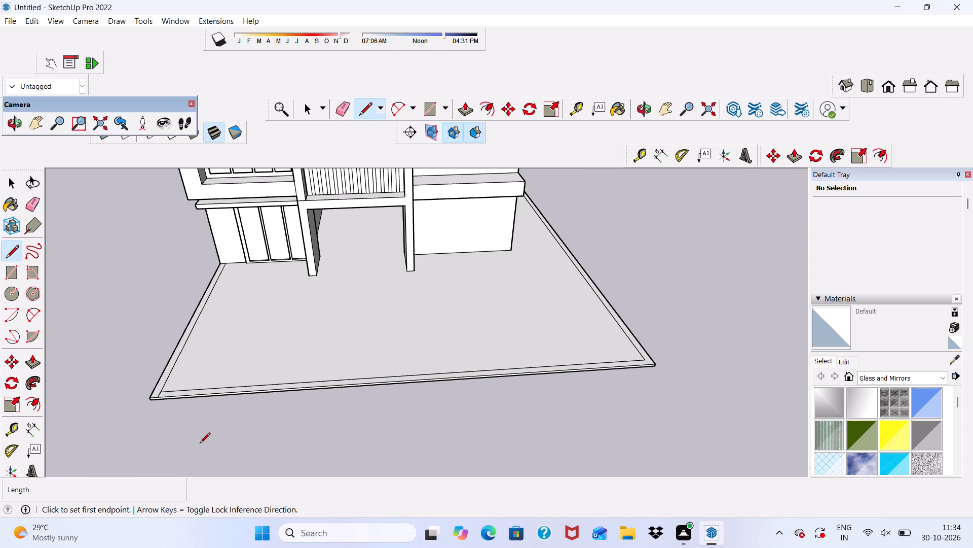
{"action": "scroll", "coordinate": [221, 492], "scroll_direction": "down", "scroll_amount": 5}
{"action": "scroll", "coordinate": [646, 348], "scroll_direction": "up", "scroll_amount": 13}
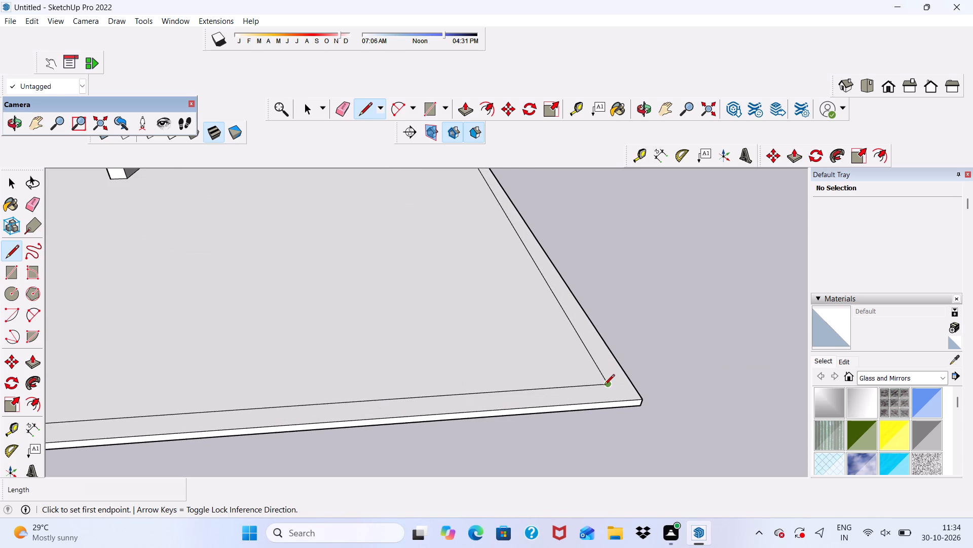
{"action": "left_click", "coordinate": [604, 386]}
{"action": "left_click", "coordinate": [612, 402]}
{"action": "scroll", "coordinate": [589, 350], "scroll_direction": "down", "scroll_amount": 6}
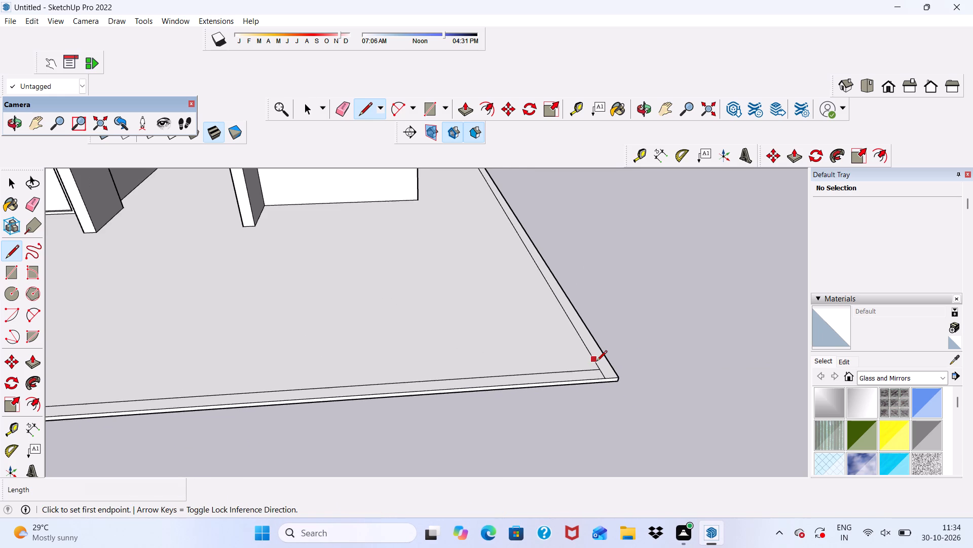
Push/Pull the border strip beside the blank ground-floor front wall upward 5' to form a boundary wall.
{"action": "key", "text": "space"}
{"action": "scroll", "coordinate": [630, 377], "scroll_direction": "up", "scroll_amount": 5}
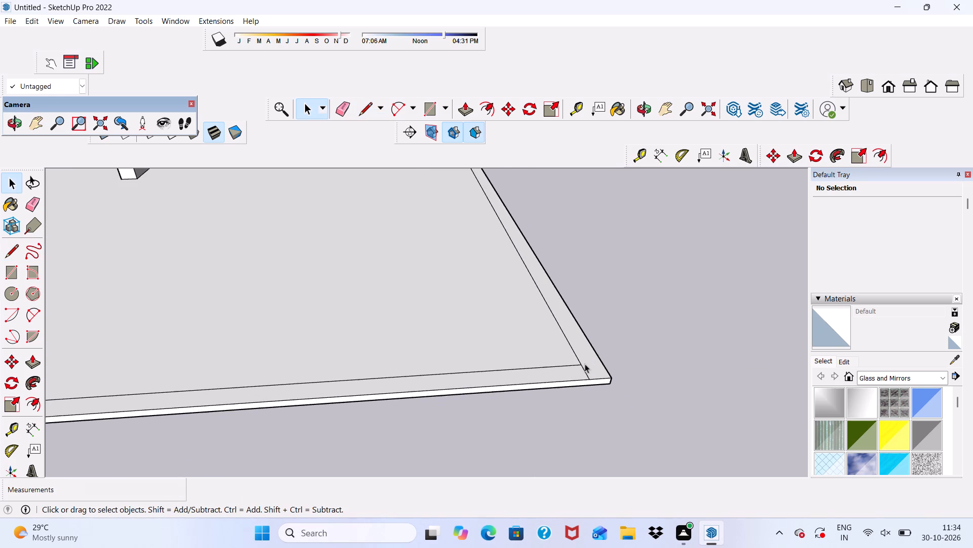
{"action": "left_click", "coordinate": [586, 364]}
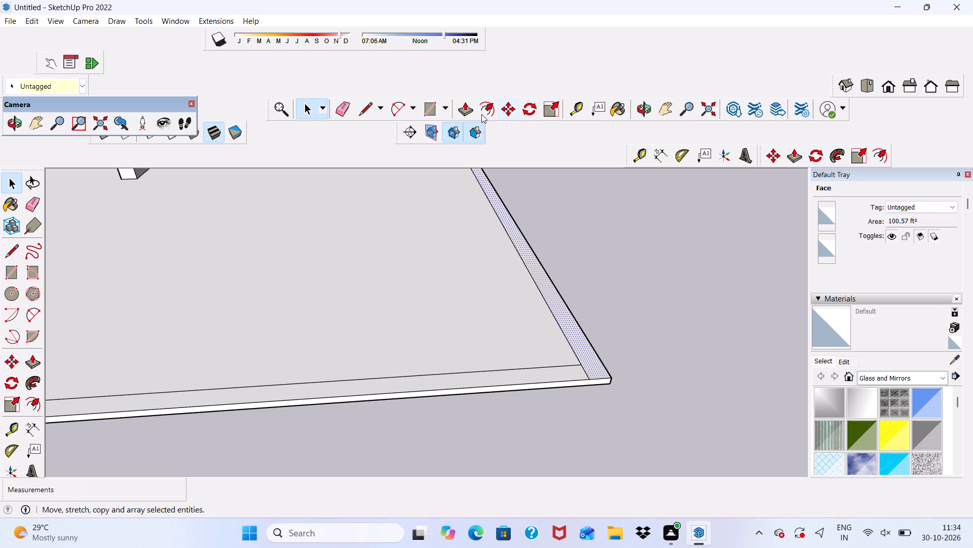
{"action": "left_click", "coordinate": [465, 107]}
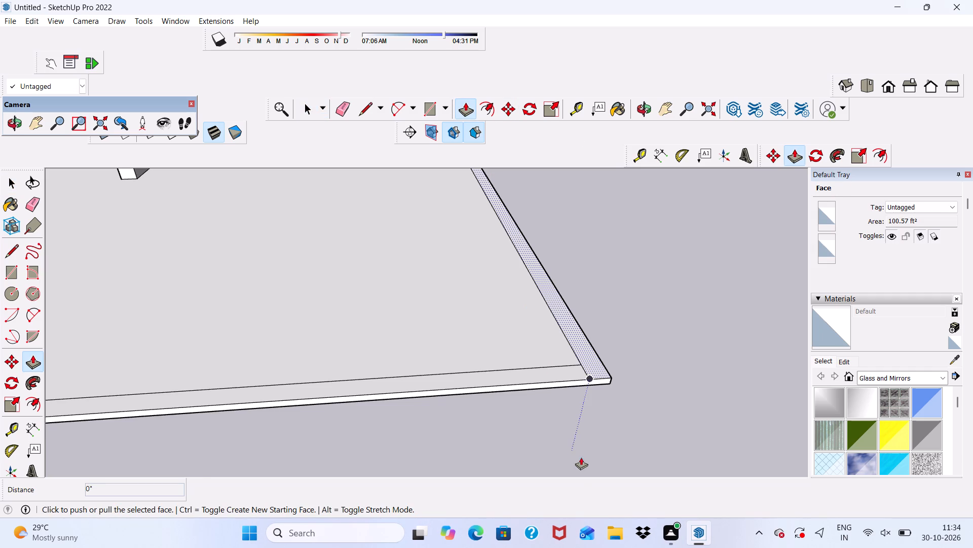
{"action": "scroll", "coordinate": [606, 455], "scroll_direction": "up", "scroll_amount": 7}
{"action": "left_click", "coordinate": [595, 346]}
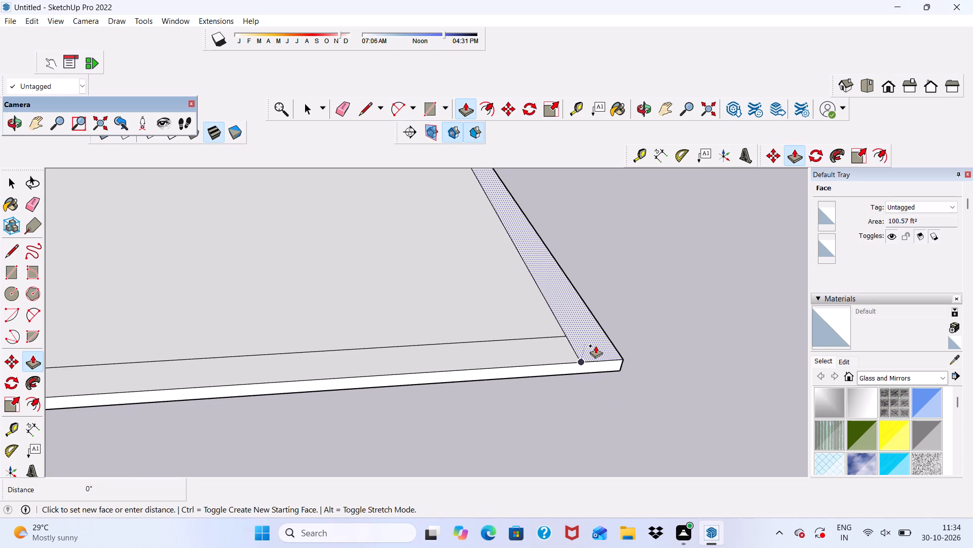
{"action": "type", "text": "5'"}
{"action": "key", "text": "Return"}
Push/Pull the opposite side border strip, on the glazed-door side of the front yard, upward 5'.
{"action": "scroll", "coordinate": [537, 226], "scroll_direction": "down", "scroll_amount": 16}
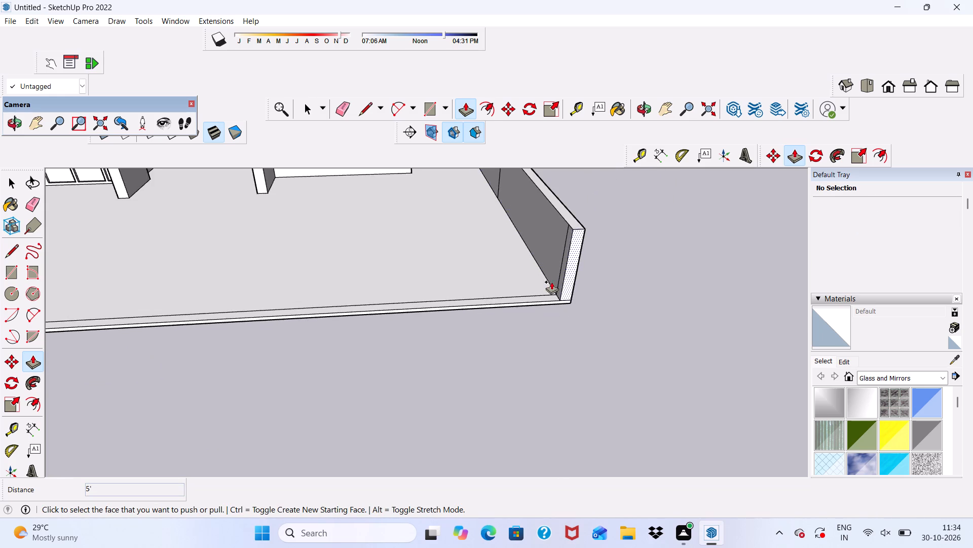
{"action": "scroll", "coordinate": [551, 282], "scroll_direction": "down", "scroll_amount": 5}
{"action": "scroll", "coordinate": [160, 297], "scroll_direction": "up", "scroll_amount": 17}
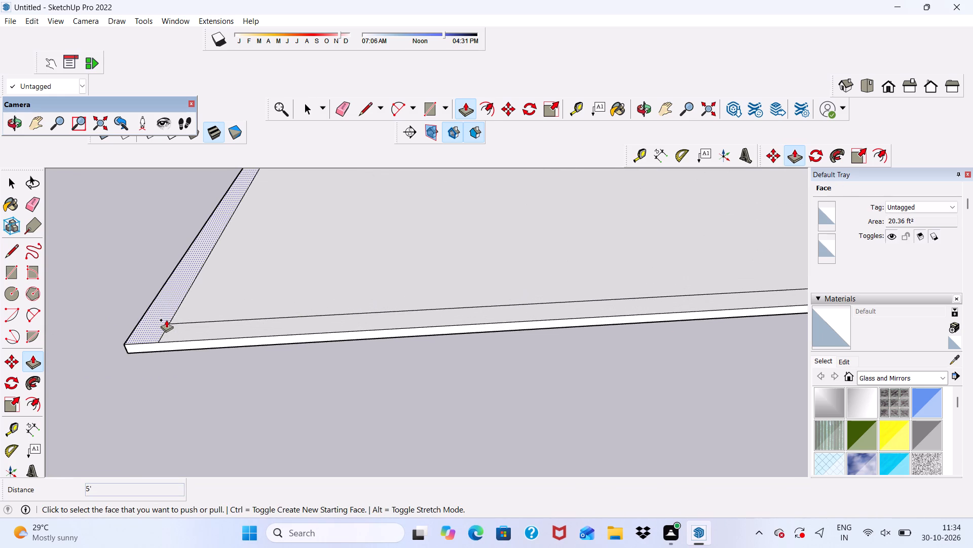
{"action": "left_click", "coordinate": [161, 323]}
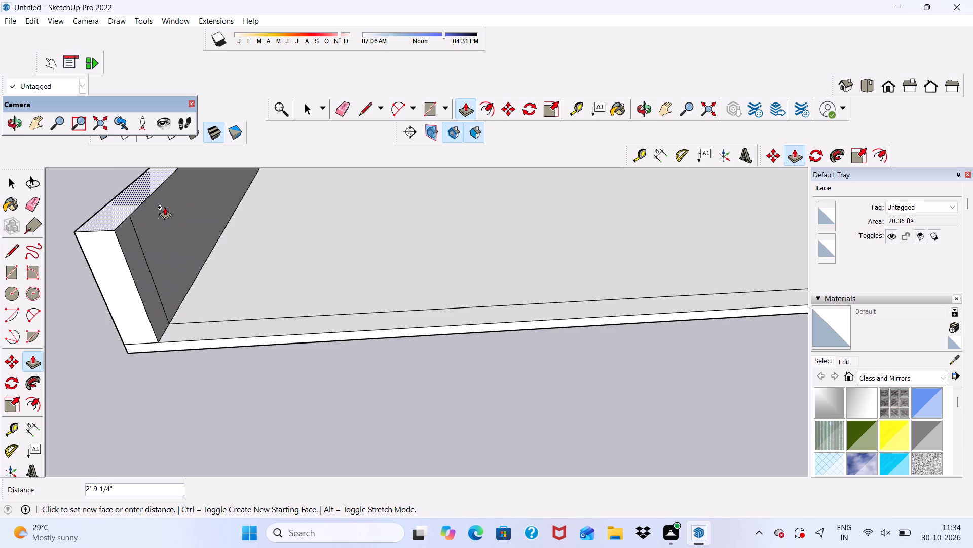
{"action": "type", "text": "5'"}
{"action": "key", "text": "Return"}
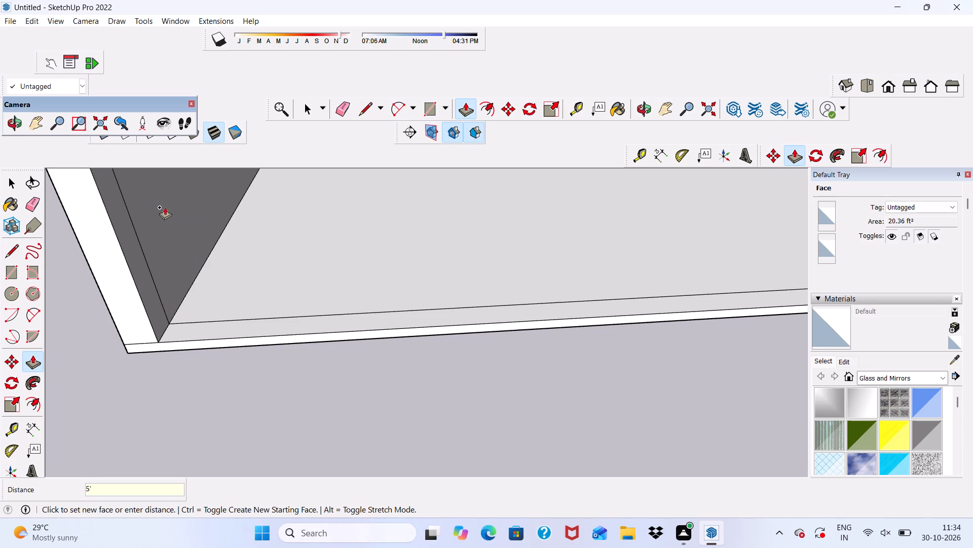
Examine the raised boundary walls around the house from the front, both sides and above.
{"action": "scroll", "coordinate": [177, 256], "scroll_direction": "down", "scroll_amount": 19}
{"action": "middle_click_drag", "start_coordinate": [351, 300], "coordinate": [352, 268]}
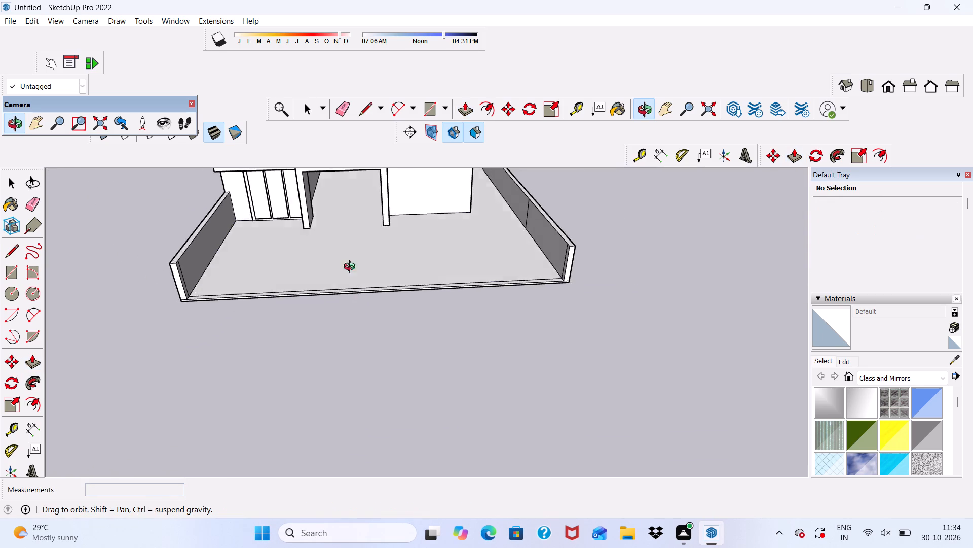
{"action": "middle_click_drag", "start_coordinate": [352, 268], "coordinate": [369, 267]}
{"action": "scroll", "coordinate": [350, 239], "scroll_direction": "up", "scroll_amount": 1}
{"action": "scroll", "coordinate": [228, 248], "scroll_direction": "down", "scroll_amount": 6}
{"action": "middle_click_drag", "start_coordinate": [358, 274], "coordinate": [356, 256]}
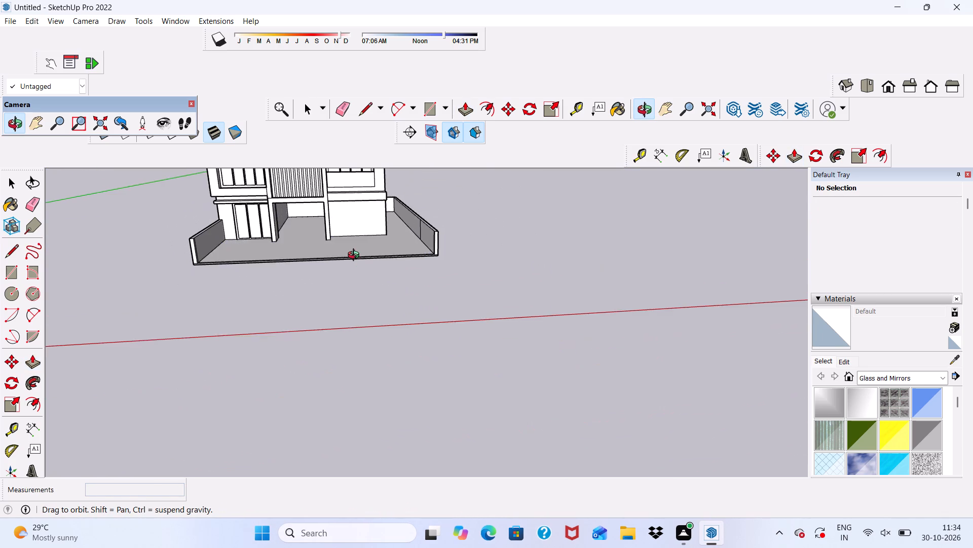
{"action": "middle_click_drag", "start_coordinate": [356, 256], "coordinate": [282, 298]}
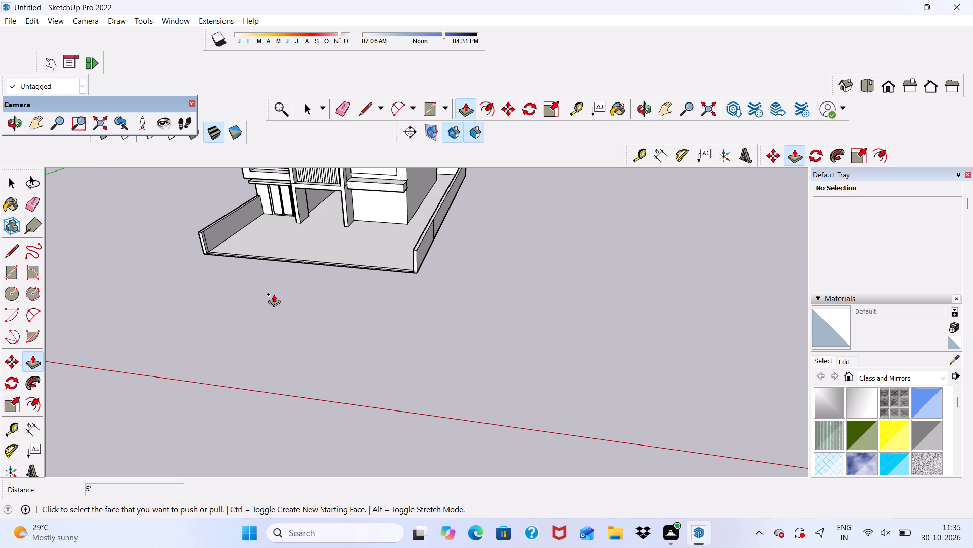
{"action": "scroll", "coordinate": [273, 250], "scroll_direction": "up", "scroll_amount": 6}
{"action": "scroll", "coordinate": [263, 255], "scroll_direction": "down", "scroll_amount": 5}
{"action": "middle_click_drag", "start_coordinate": [267, 285], "coordinate": [270, 288]}
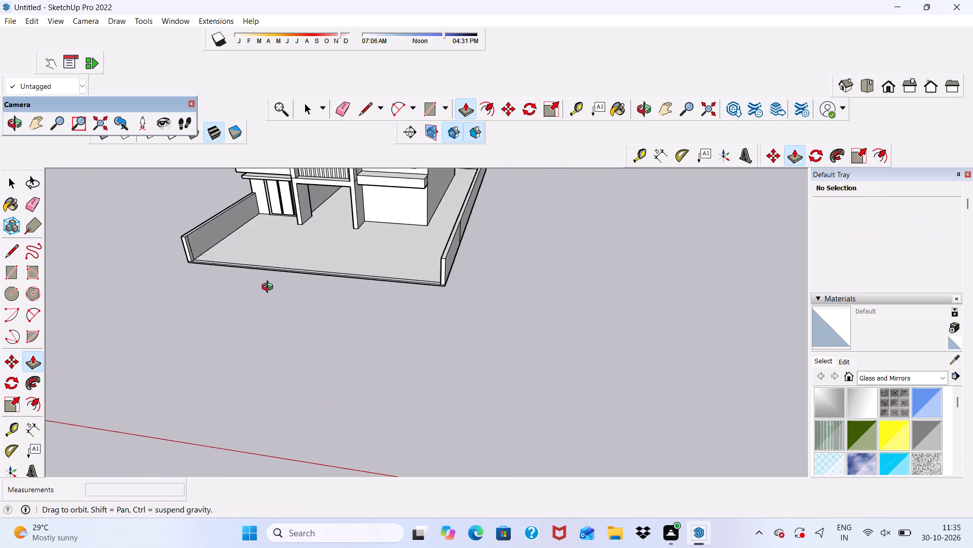
{"action": "middle_click_drag", "start_coordinate": [270, 288], "coordinate": [320, 238]}
{"action": "key", "text": "space"}
{"action": "scroll", "coordinate": [326, 237], "scroll_direction": "up", "scroll_amount": 1}
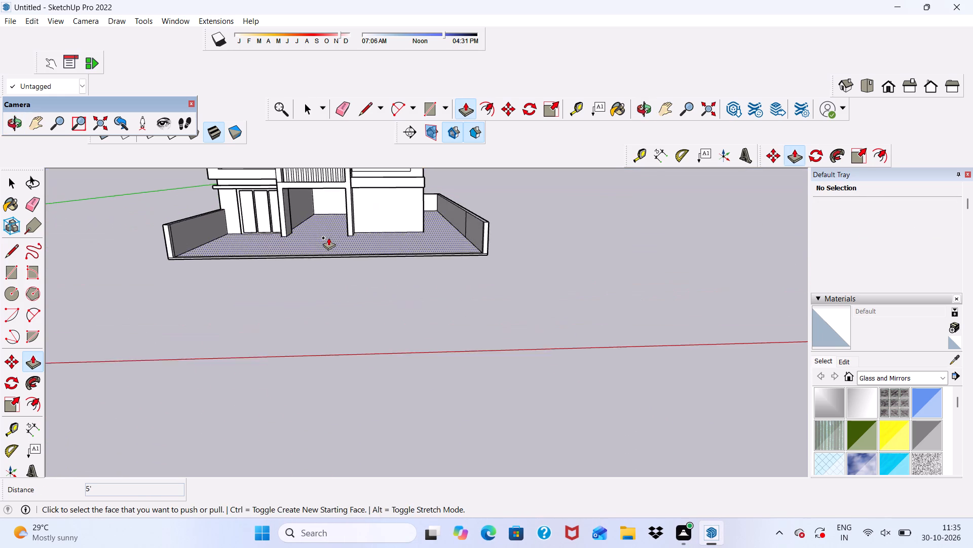
{"action": "scroll", "coordinate": [326, 257], "scroll_direction": "down", "scroll_amount": 5}
{"action": "key", "text": "space"}
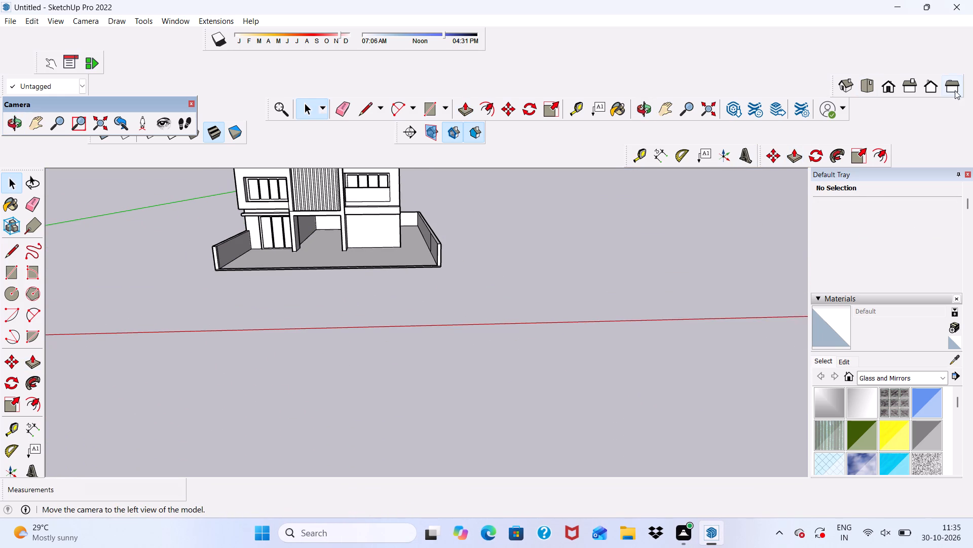
{"action": "scroll", "coordinate": [965, 95], "scroll_direction": "up", "scroll_amount": 5}
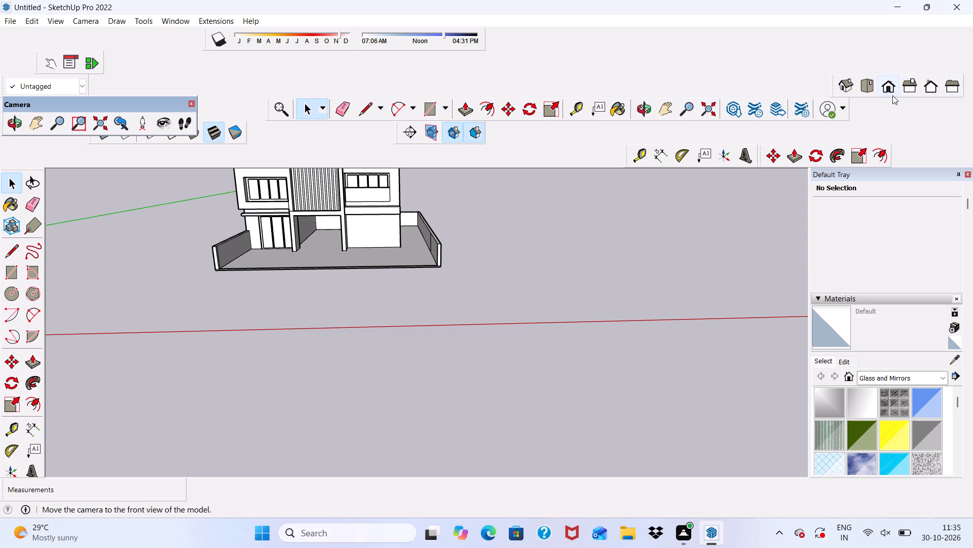
{"action": "left_click", "coordinate": [891, 95]}
{"action": "scroll", "coordinate": [460, 323], "scroll_direction": "down", "scroll_amount": 6}
{"action": "middle_click_drag", "start_coordinate": [350, 427], "coordinate": [314, 508]}
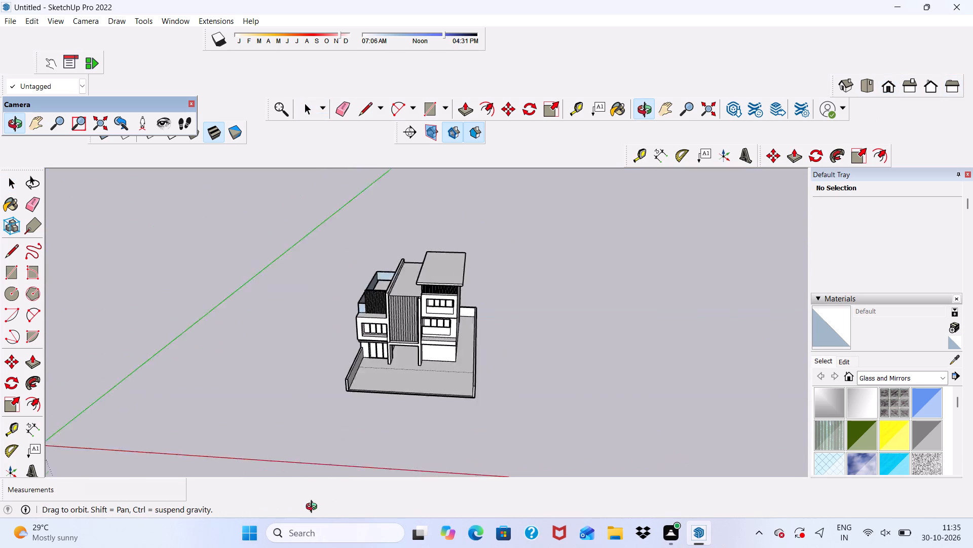
{"action": "middle_click_drag", "start_coordinate": [314, 508], "coordinate": [441, 487]}
{"action": "scroll", "coordinate": [439, 356], "scroll_direction": "up", "scroll_amount": 6}
{"action": "scroll", "coordinate": [435, 356], "scroll_direction": "down", "scroll_amount": 5}
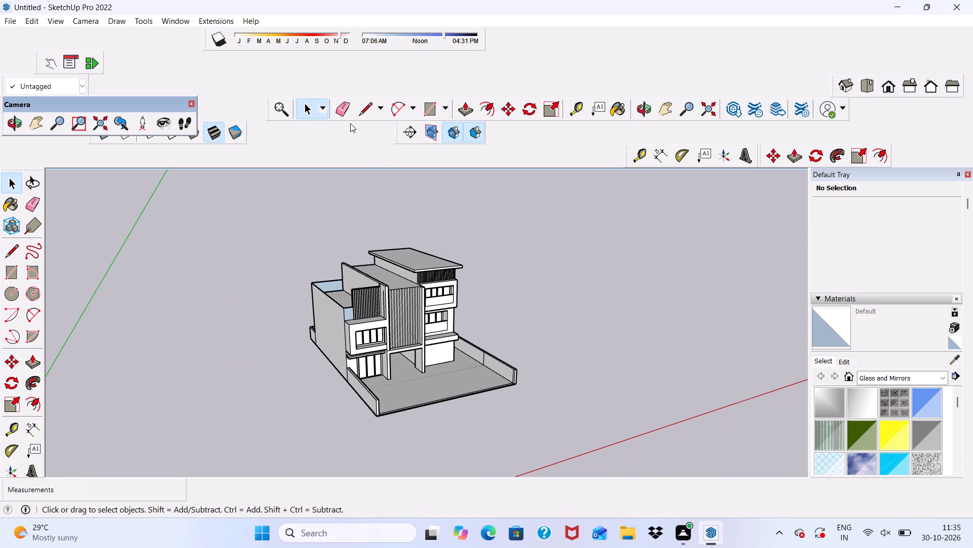
Erase the stray vertical lines on the inner face of the boundary wall beside the blank ground-floor front wall.
{"action": "left_click", "coordinate": [344, 111]}
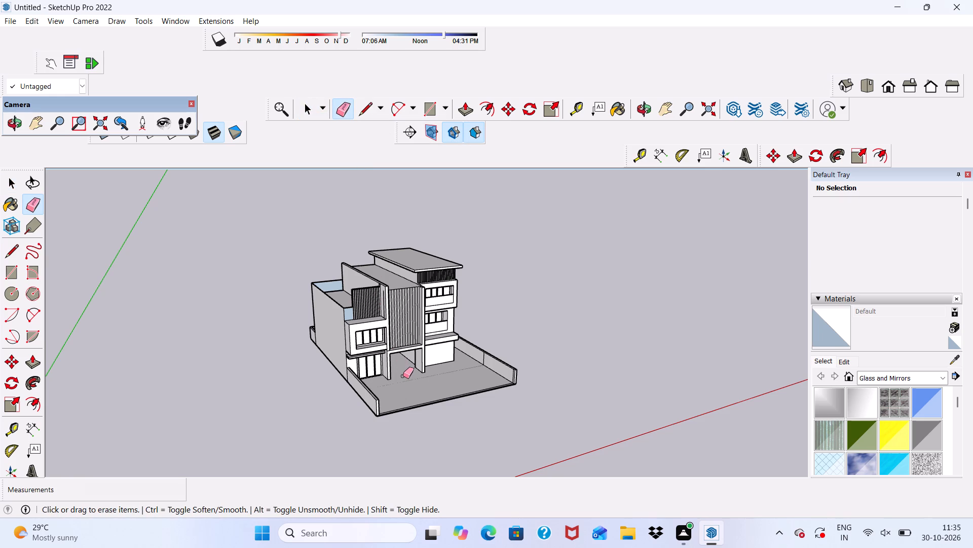
{"action": "left_click_drag", "start_coordinate": [403, 376], "coordinate": [405, 385]}
{"action": "scroll", "coordinate": [479, 359], "scroll_direction": "up", "scroll_amount": 8}
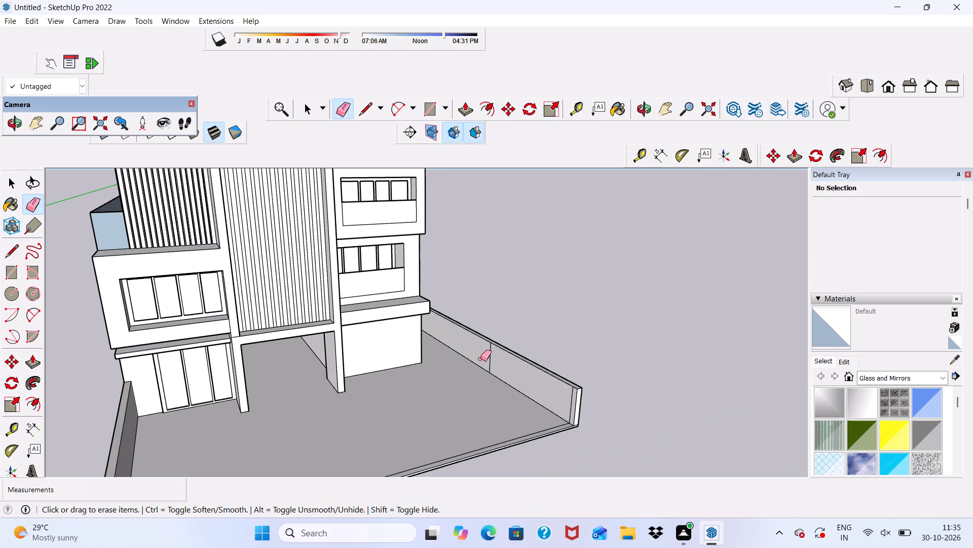
{"action": "left_click", "coordinate": [490, 354]}
{"action": "scroll", "coordinate": [430, 367], "scroll_direction": "down", "scroll_amount": 2}
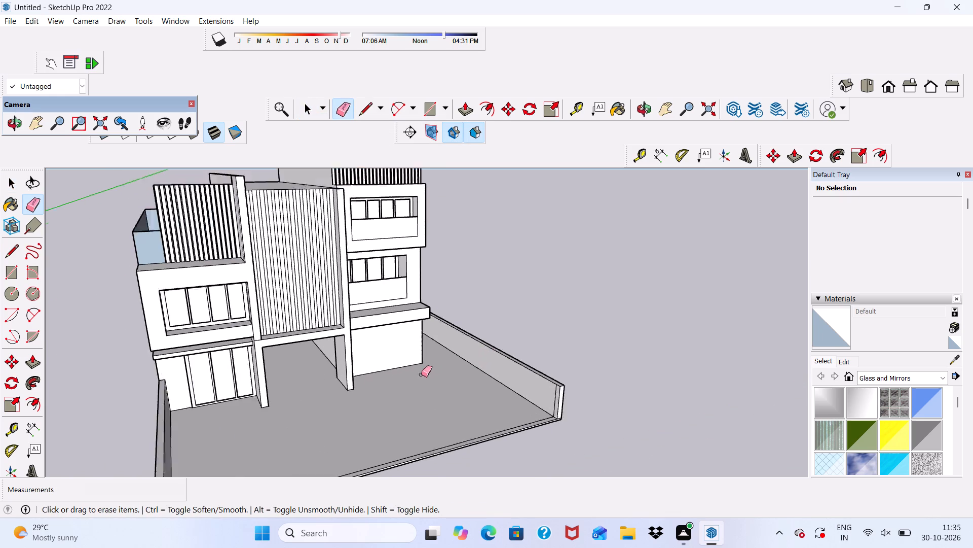
{"action": "scroll", "coordinate": [421, 374], "scroll_direction": "down", "scroll_amount": 4}
{"action": "middle_click_drag", "start_coordinate": [424, 390], "coordinate": [467, 392]}
{"action": "scroll", "coordinate": [486, 393], "scroll_direction": "up", "scroll_amount": 6}
{"action": "scroll", "coordinate": [527, 374], "scroll_direction": "up", "scroll_amount": 4}
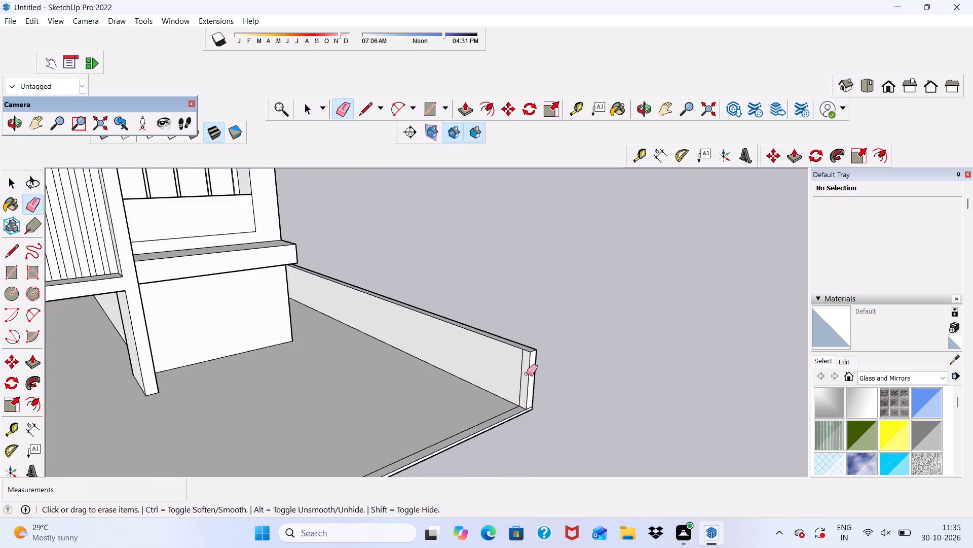
{"action": "scroll", "coordinate": [527, 373], "scroll_direction": "up", "scroll_amount": 2}
{"action": "left_click_drag", "start_coordinate": [523, 370], "coordinate": [509, 373]}
Erase the inner offset line along the open front edge of the base, between the two side boundary walls.
{"action": "scroll", "coordinate": [321, 325], "scroll_direction": "down", "scroll_amount": 6}
{"action": "middle_click_drag", "start_coordinate": [327, 370], "coordinate": [318, 392]}
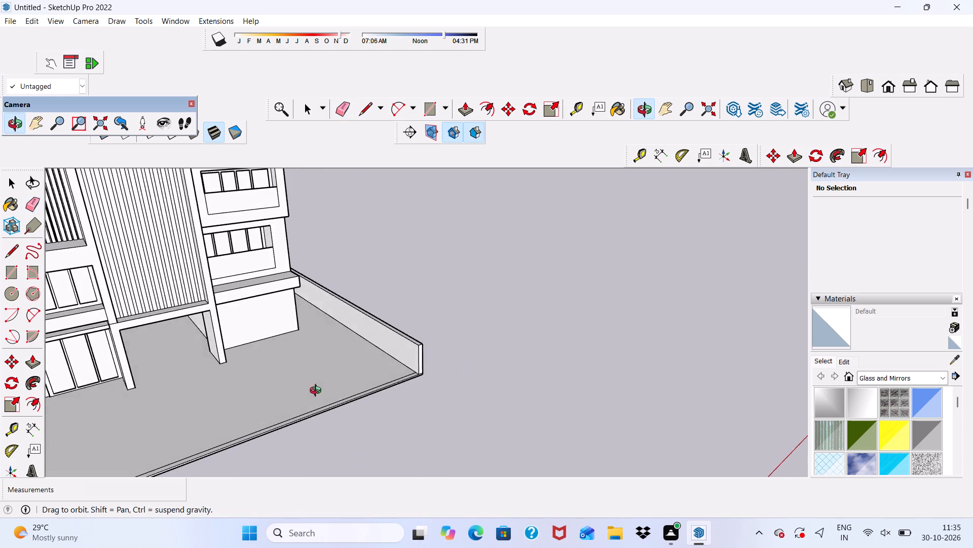
{"action": "middle_click_drag", "start_coordinate": [318, 392], "coordinate": [300, 400]}
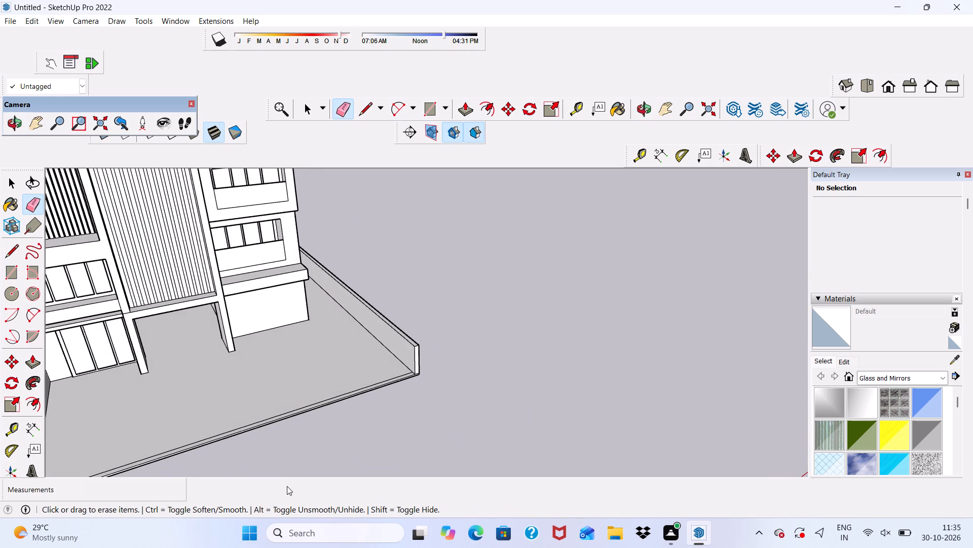
{"action": "scroll", "coordinate": [286, 488], "scroll_direction": "up", "scroll_amount": 6}
{"action": "scroll", "coordinate": [174, 446], "scroll_direction": "up", "scroll_amount": 2}
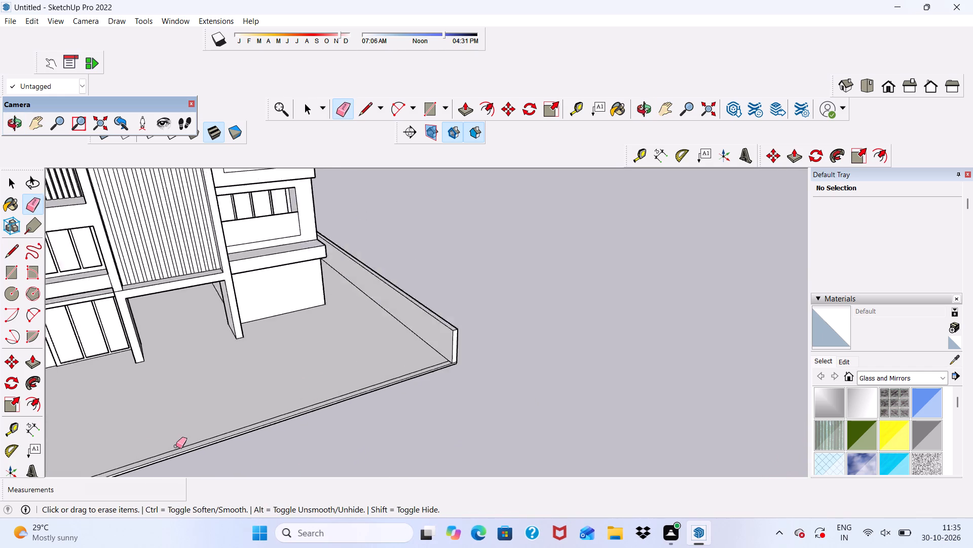
{"action": "scroll", "coordinate": [176, 446], "scroll_direction": "up", "scroll_amount": 3}
{"action": "left_click", "coordinate": [177, 448]}
Draw a rectangular strip about 22' 4" by 1' on the ground from the glazed-door-side entrance frame leg to the base's front edge.
{"action": "scroll", "coordinate": [174, 442], "scroll_direction": "down", "scroll_amount": 6}
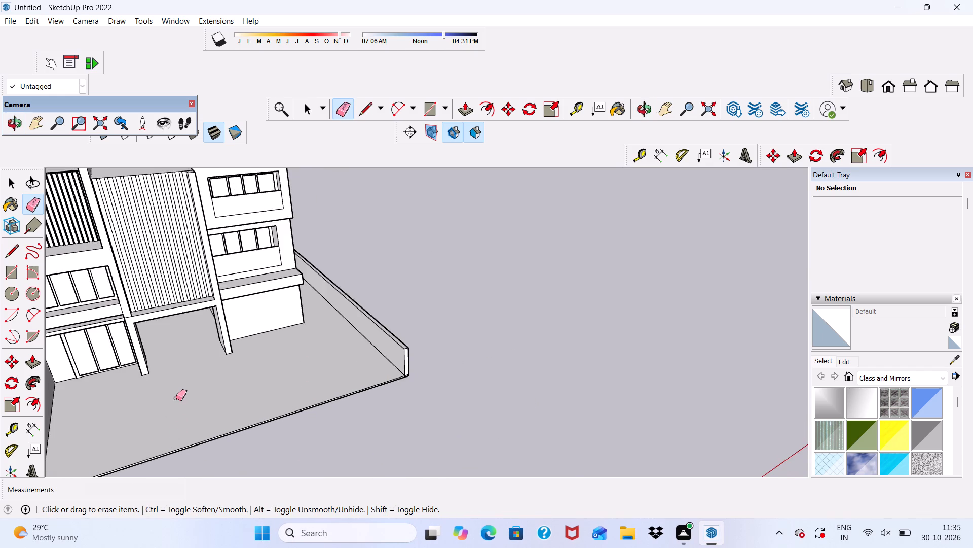
{"action": "scroll", "coordinate": [176, 398], "scroll_direction": "down", "scroll_amount": 4}
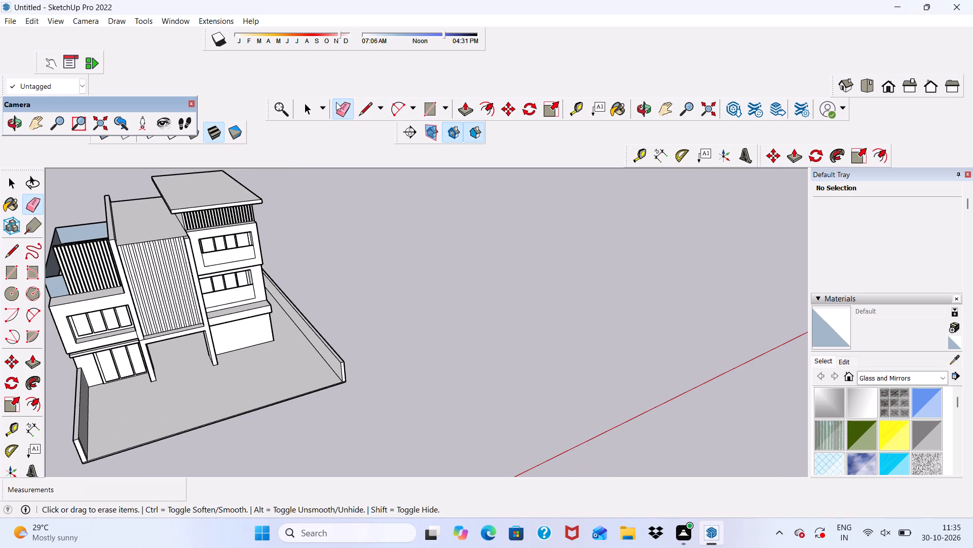
{"action": "left_click", "coordinate": [427, 109]}
{"action": "scroll", "coordinate": [421, 117], "scroll_direction": "down", "scroll_amount": 5}
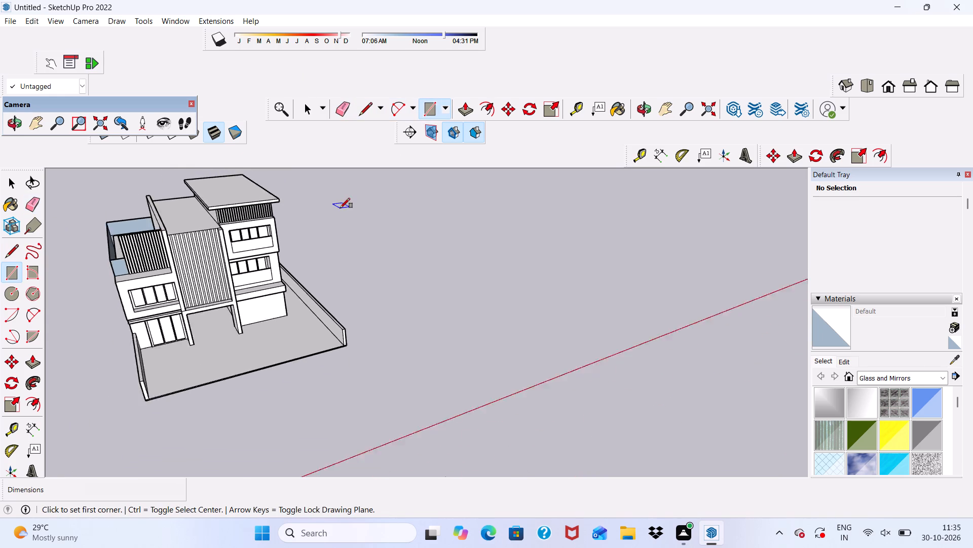
{"action": "scroll", "coordinate": [340, 208], "scroll_direction": "down", "scroll_amount": 1}
{"action": "middle_click_drag", "start_coordinate": [329, 229], "coordinate": [331, 315]}
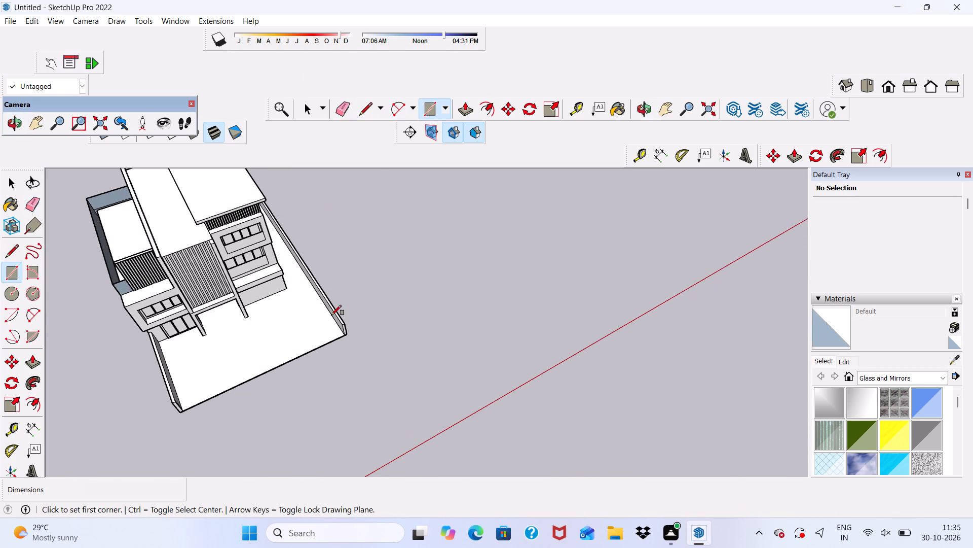
{"action": "scroll", "coordinate": [230, 274], "scroll_direction": "up", "scroll_amount": 6}
{"action": "scroll", "coordinate": [159, 308], "scroll_direction": "down", "scroll_amount": 5}
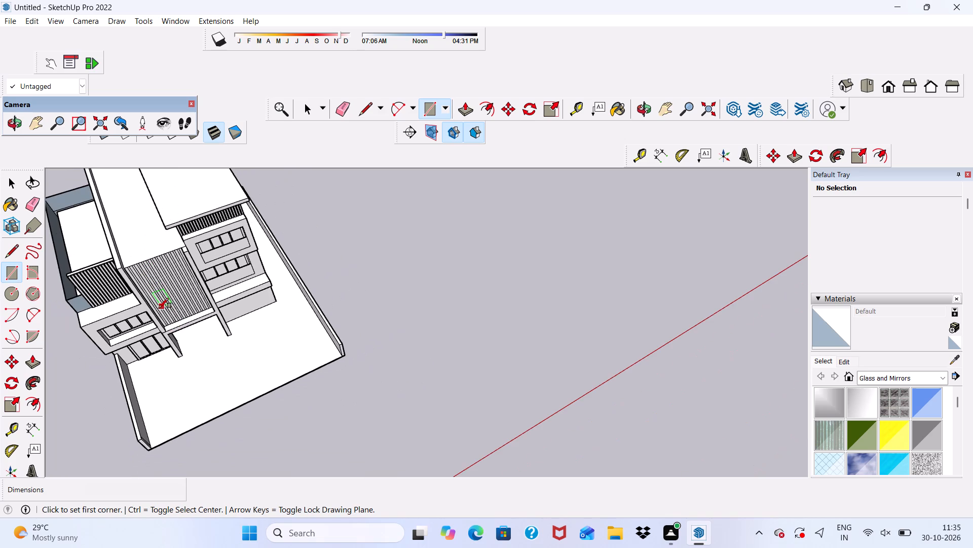
{"action": "middle_click_drag", "start_coordinate": [159, 308], "coordinate": [143, 280]}
{"action": "scroll", "coordinate": [145, 314], "scroll_direction": "up", "scroll_amount": 3}
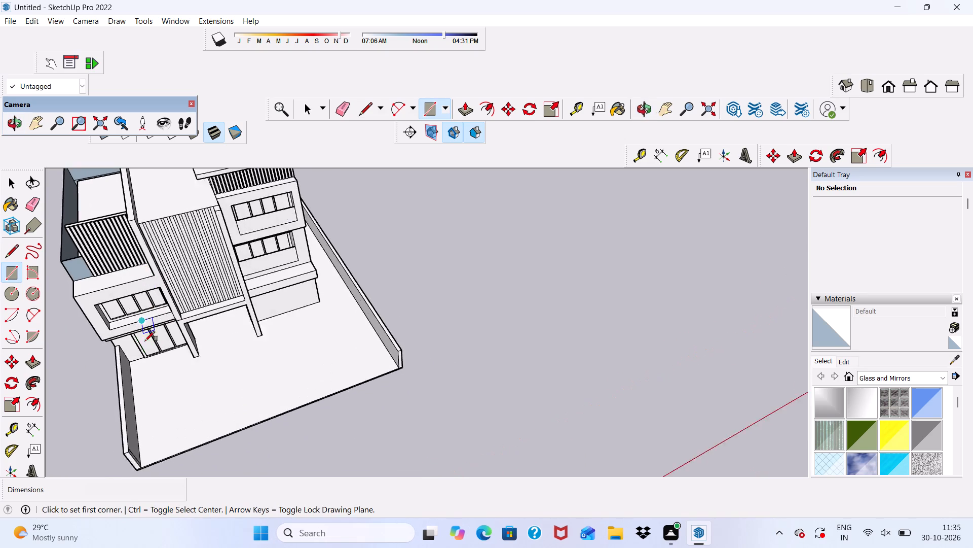
{"action": "scroll", "coordinate": [145, 341], "scroll_direction": "up", "scroll_amount": 3}
{"action": "scroll", "coordinate": [205, 375], "scroll_direction": "up", "scroll_amount": 4}
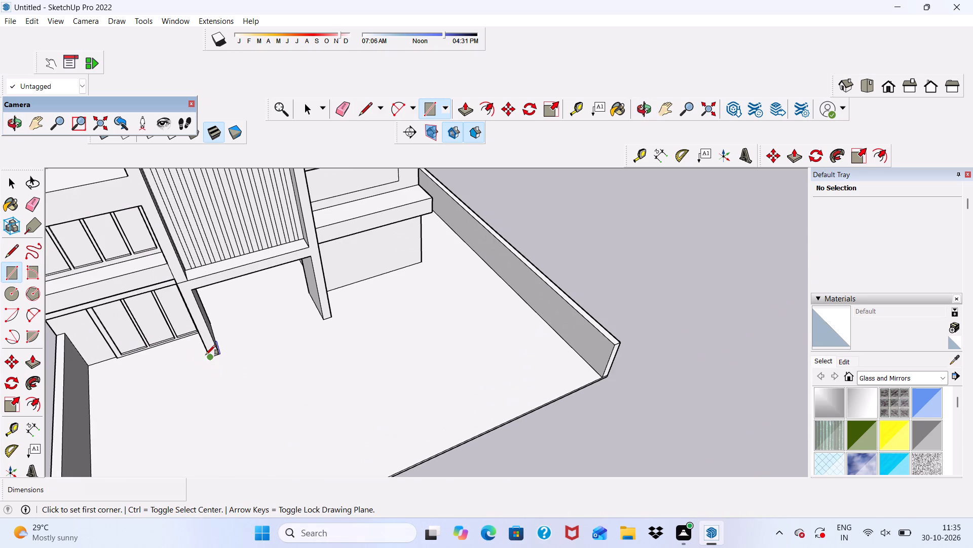
{"action": "scroll", "coordinate": [211, 360], "scroll_direction": "up", "scroll_amount": 5}
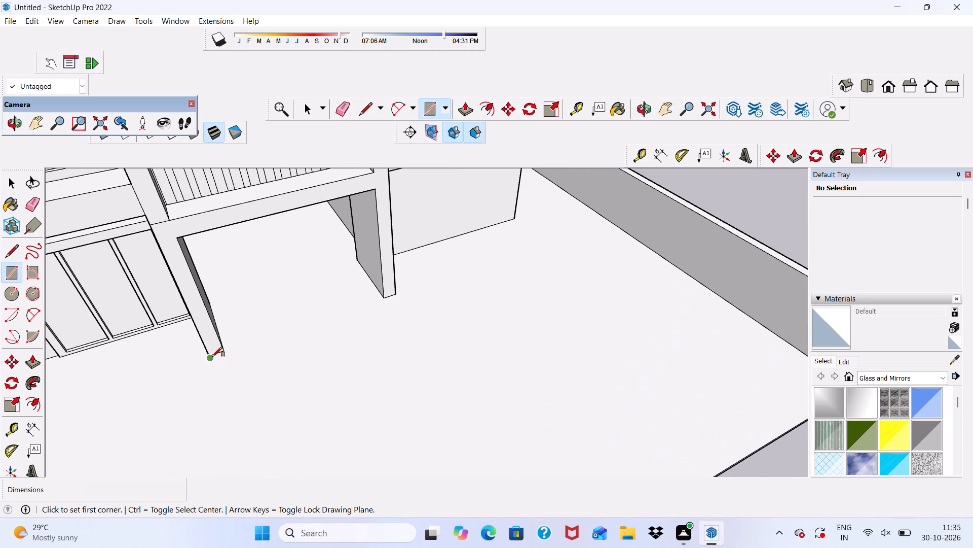
{"action": "scroll", "coordinate": [211, 354], "scroll_direction": "up", "scroll_amount": 6}
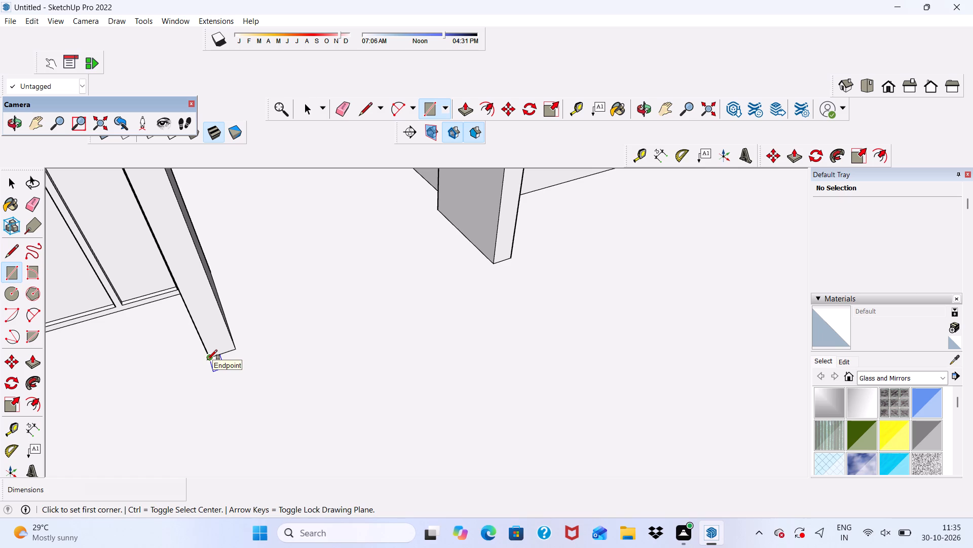
{"action": "scroll", "coordinate": [207, 358], "scroll_direction": "up", "scroll_amount": 6}
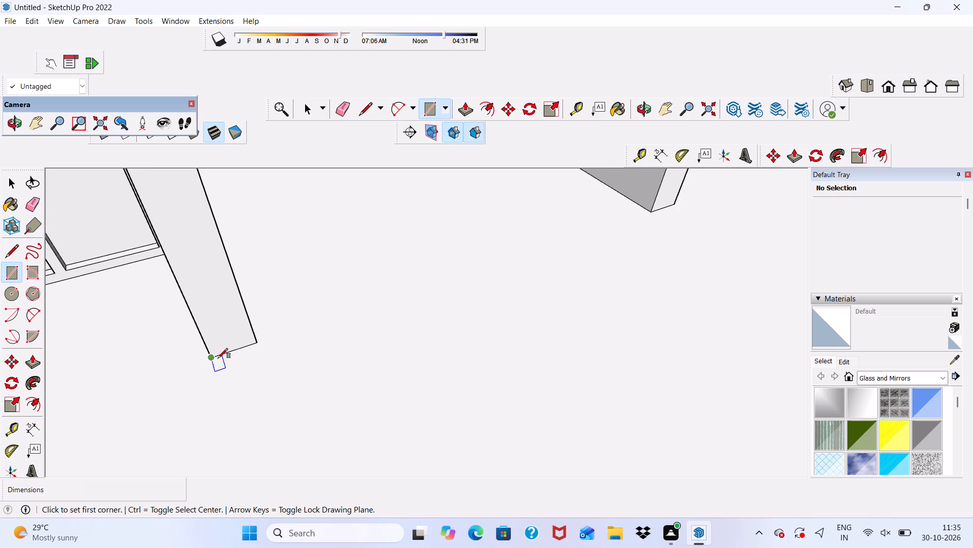
{"action": "left_click", "coordinate": [211, 359]}
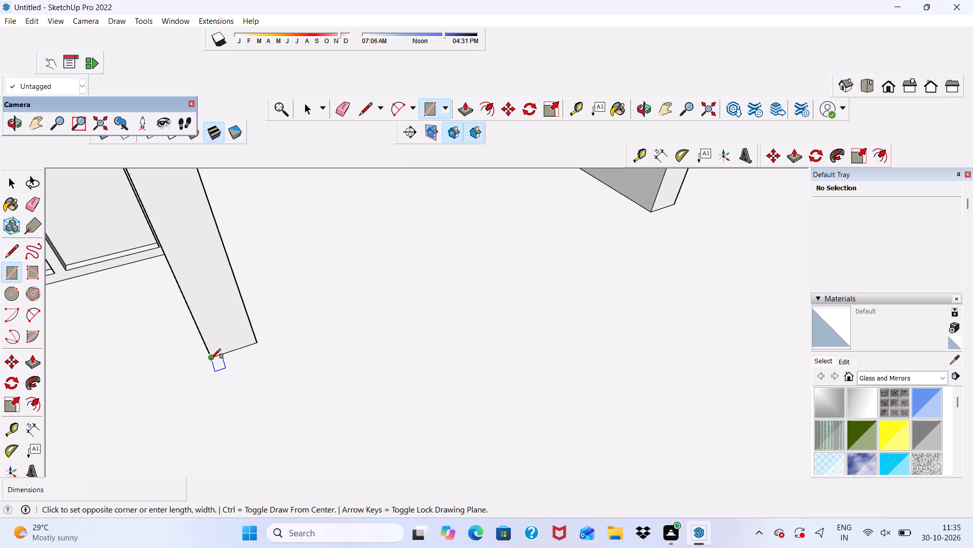
{"action": "scroll", "coordinate": [219, 357], "scroll_direction": "down", "scroll_amount": 4}
{"action": "scroll", "coordinate": [210, 239], "scroll_direction": "down", "scroll_amount": 17}
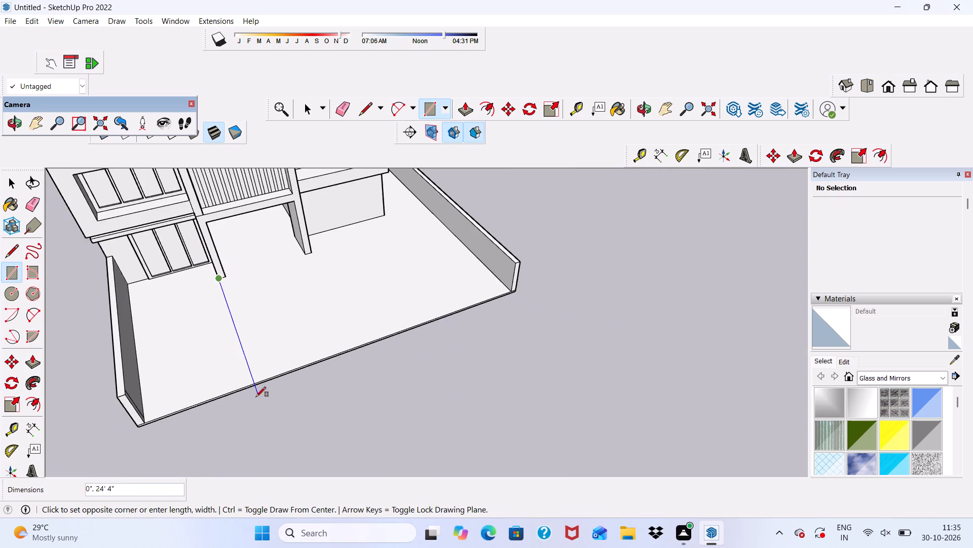
{"action": "scroll", "coordinate": [256, 381], "scroll_direction": "up", "scroll_amount": 10}
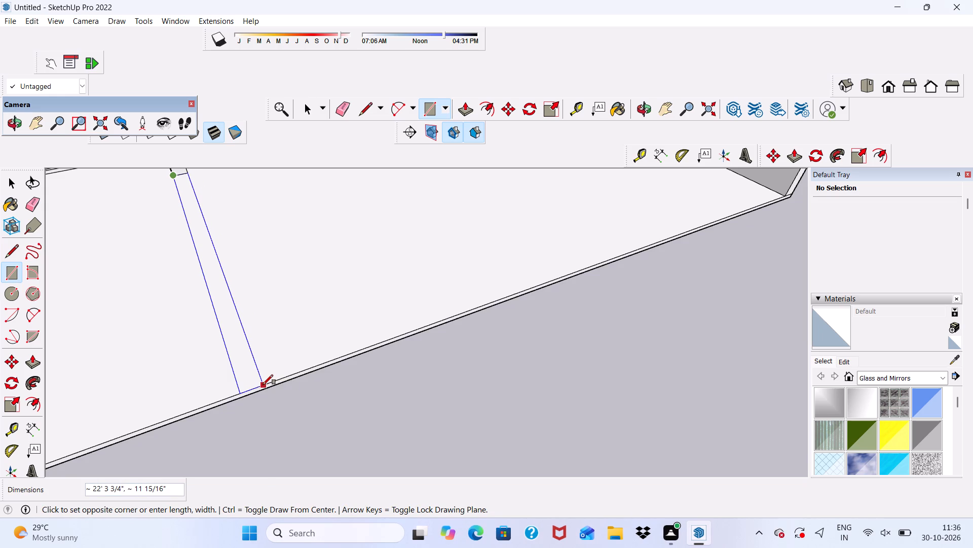
{"action": "left_click", "coordinate": [263, 385]}
Draw a matching ground strip about 22' 4" by 1' from the other entrance frame leg to the base's front edge.
{"action": "scroll", "coordinate": [213, 360], "scroll_direction": "down", "scroll_amount": 6}
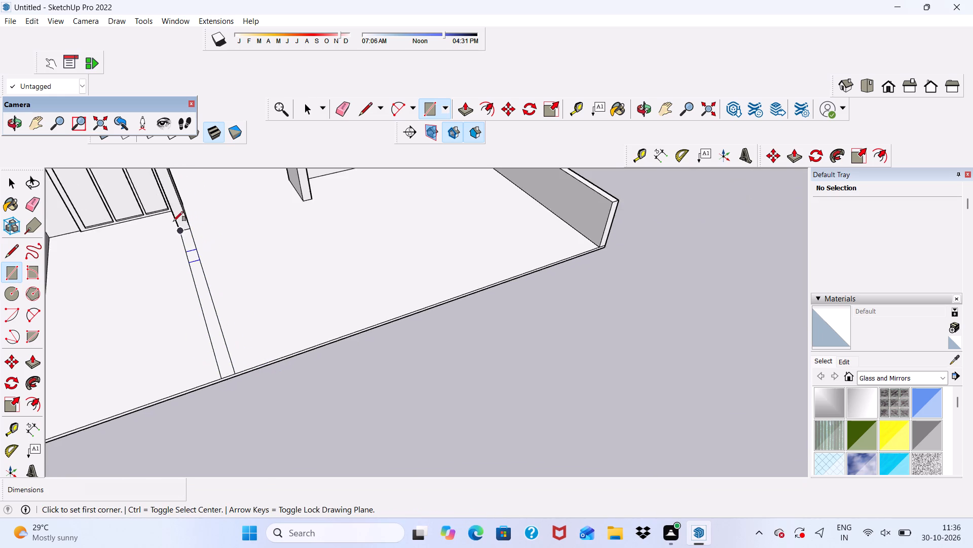
{"action": "scroll", "coordinate": [169, 217], "scroll_direction": "down", "scroll_amount": 5}
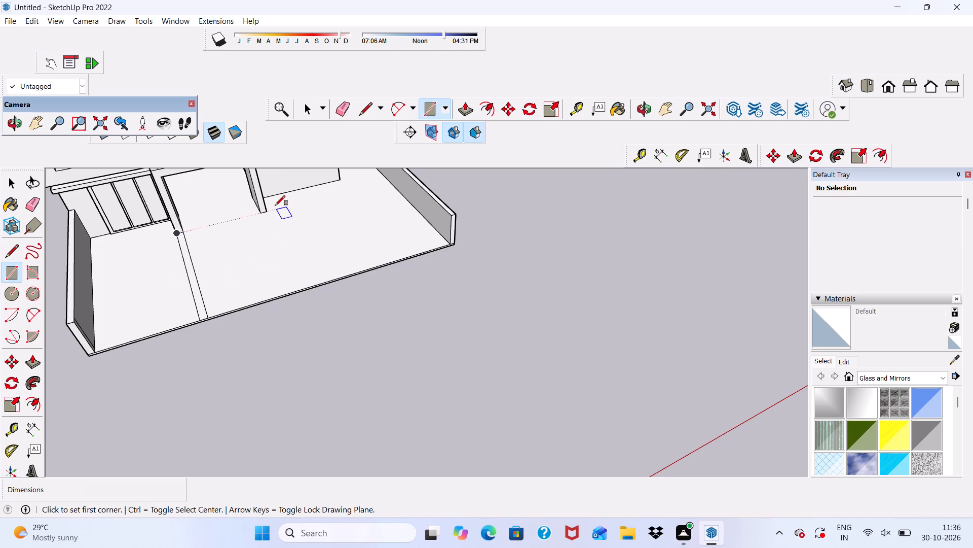
{"action": "scroll", "coordinate": [286, 211], "scroll_direction": "up", "scroll_amount": 11}
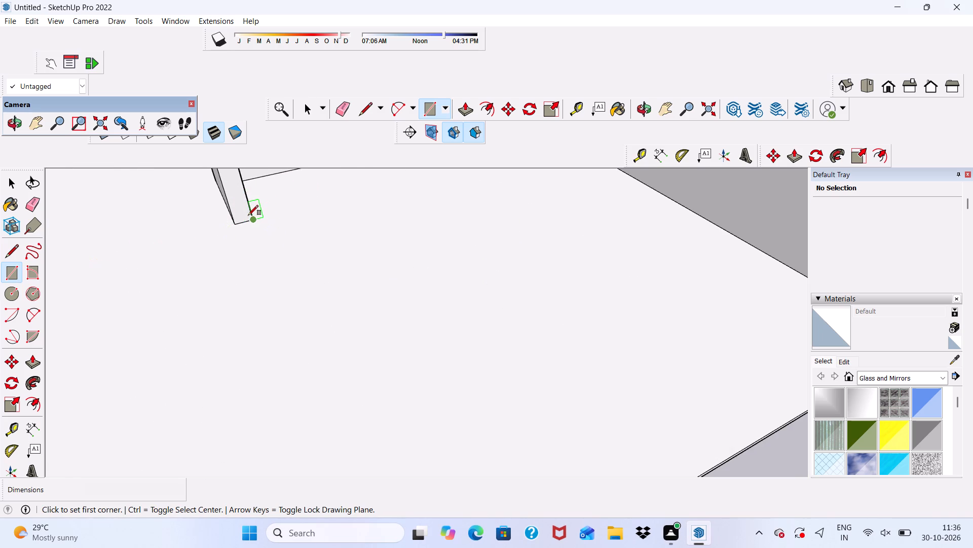
{"action": "left_click", "coordinate": [236, 224]}
{"action": "scroll", "coordinate": [249, 227], "scroll_direction": "down", "scroll_amount": 5}
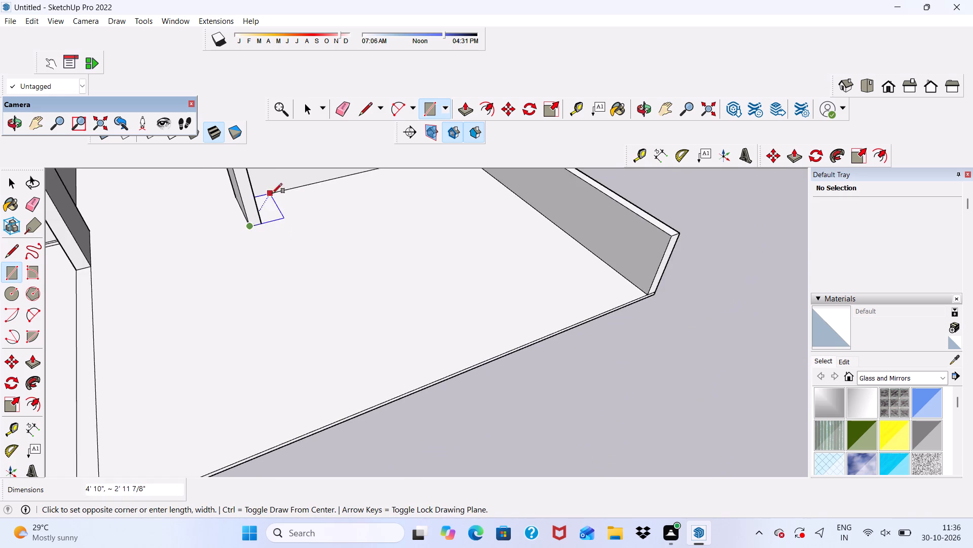
{"action": "scroll", "coordinate": [272, 193], "scroll_direction": "down", "scroll_amount": 5}
{"action": "scroll", "coordinate": [295, 295], "scroll_direction": "up", "scroll_amount": 7}
{"action": "scroll", "coordinate": [341, 338], "scroll_direction": "up", "scroll_amount": 5}
{"action": "scroll", "coordinate": [341, 338], "scroll_direction": "down", "scroll_amount": 5}
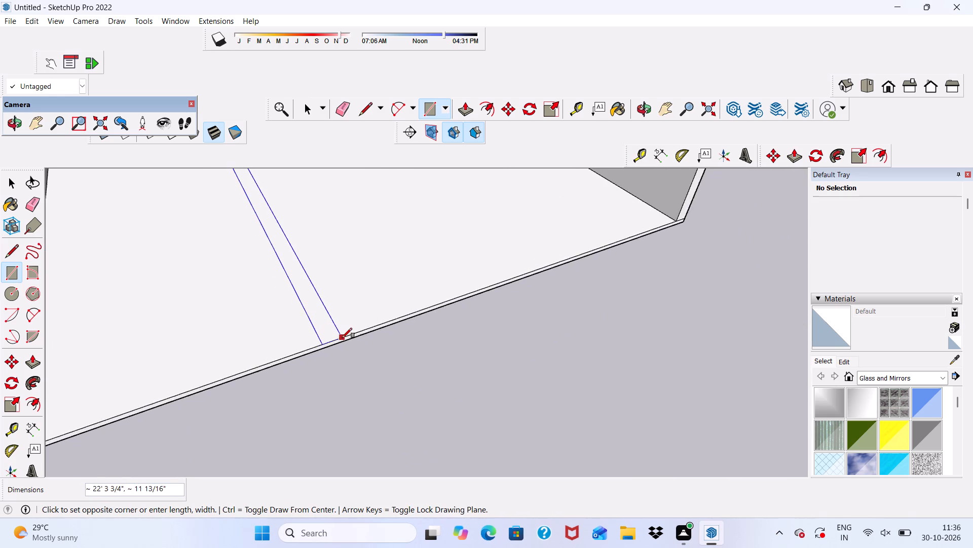
{"action": "scroll", "coordinate": [336, 327], "scroll_direction": "down", "scroll_amount": 6}
{"action": "scroll", "coordinate": [338, 336], "scroll_direction": "up", "scroll_amount": 4}
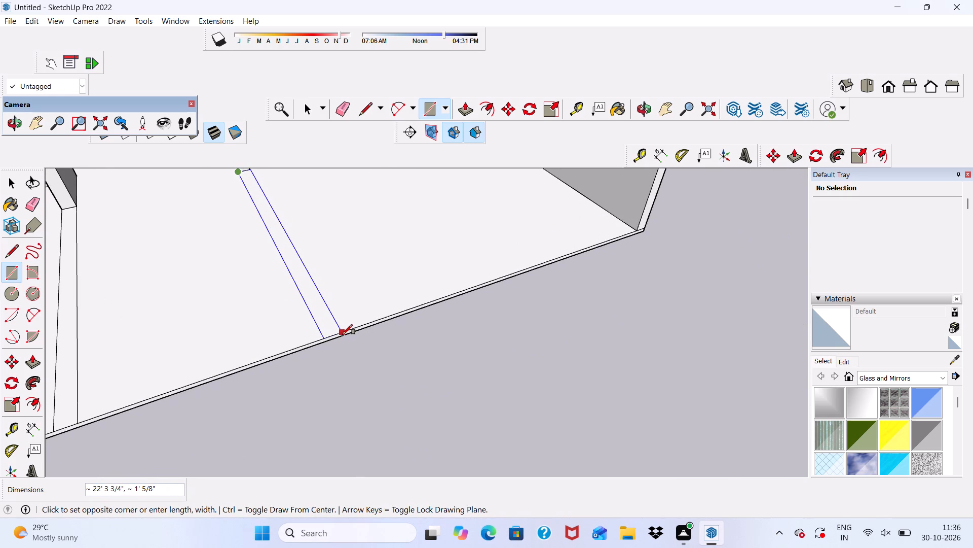
{"action": "left_click", "coordinate": [343, 334]}
Draw a narrow cross strip about 22' 4" long from the second strip's outer edge to the boundary wall beside the blank front wall.
{"action": "scroll", "coordinate": [297, 308], "scroll_direction": "down", "scroll_amount": 6}
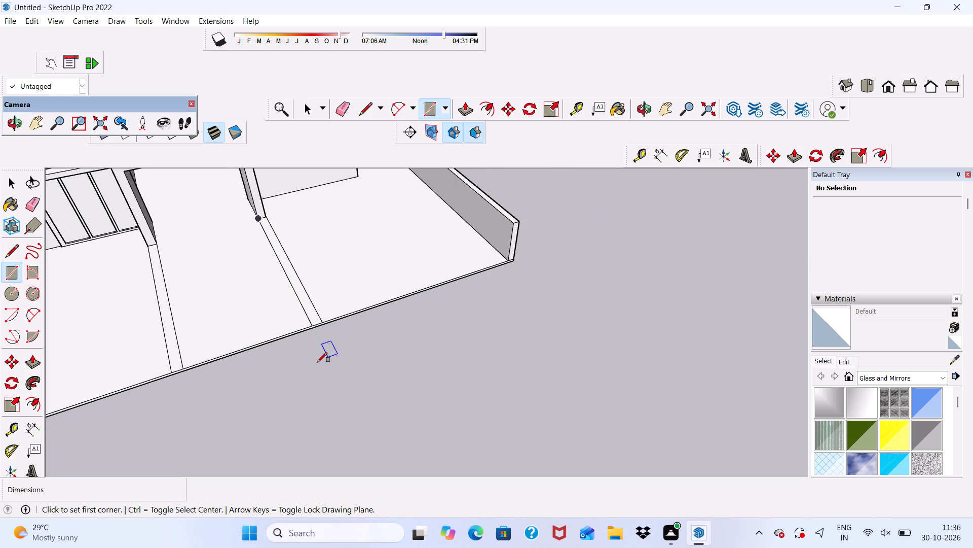
{"action": "scroll", "coordinate": [317, 365], "scroll_direction": "down", "scroll_amount": 5}
{"action": "scroll", "coordinate": [344, 309], "scroll_direction": "up", "scroll_amount": 2}
{"action": "middle_click_drag", "start_coordinate": [345, 311], "coordinate": [258, 245]}
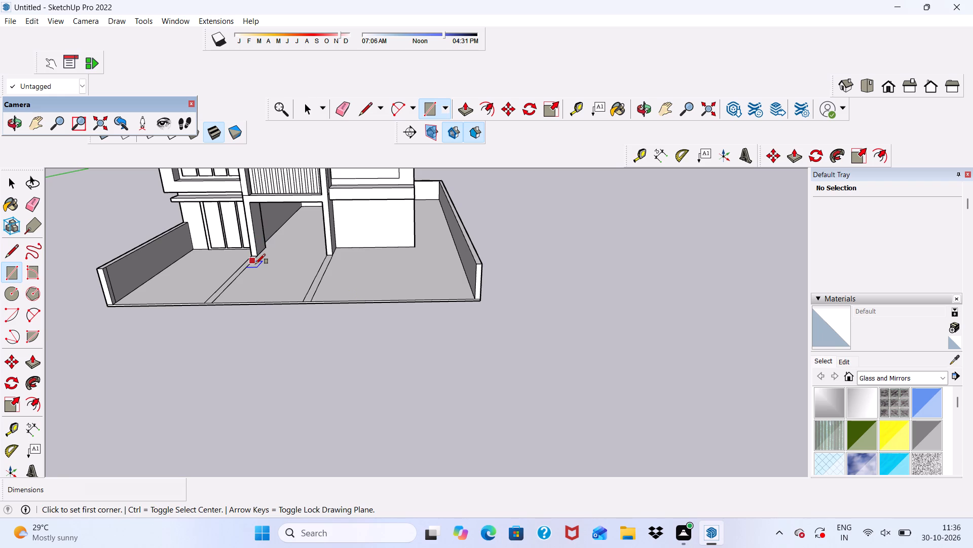
{"action": "scroll", "coordinate": [347, 252], "scroll_direction": "up", "scroll_amount": 6}
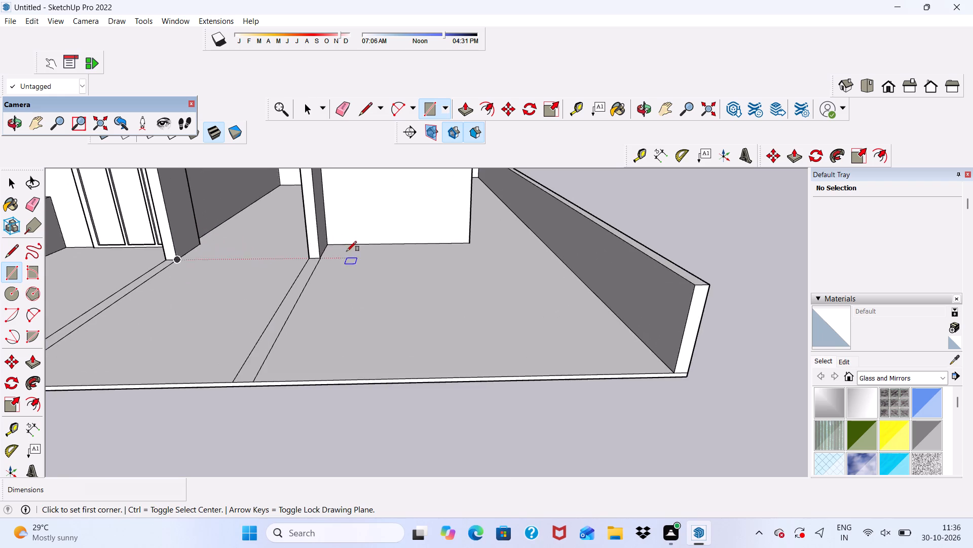
{"action": "scroll", "coordinate": [344, 247], "scroll_direction": "down", "scroll_amount": 1}
{"action": "middle_click_drag", "start_coordinate": [344, 247], "coordinate": [366, 246]}
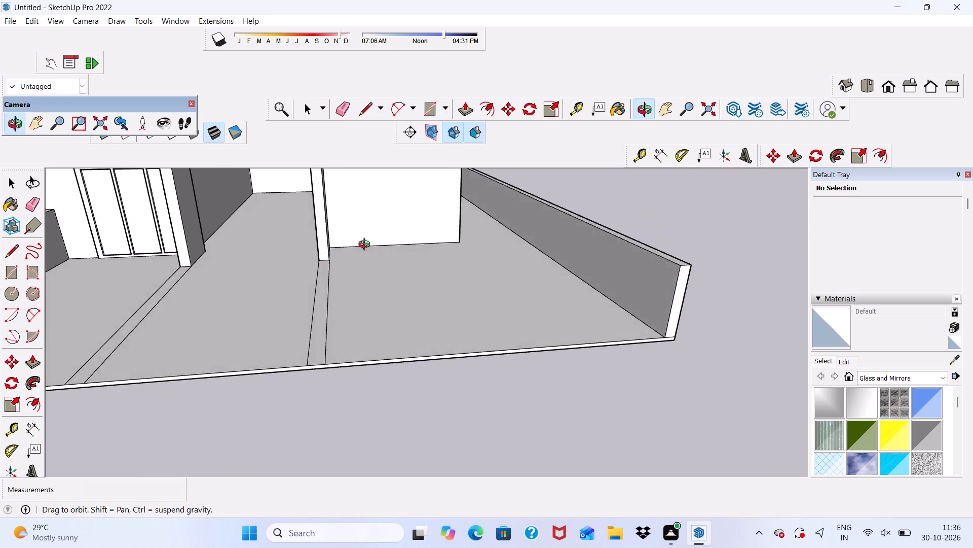
{"action": "middle_click_drag", "start_coordinate": [366, 246], "coordinate": [341, 256]}
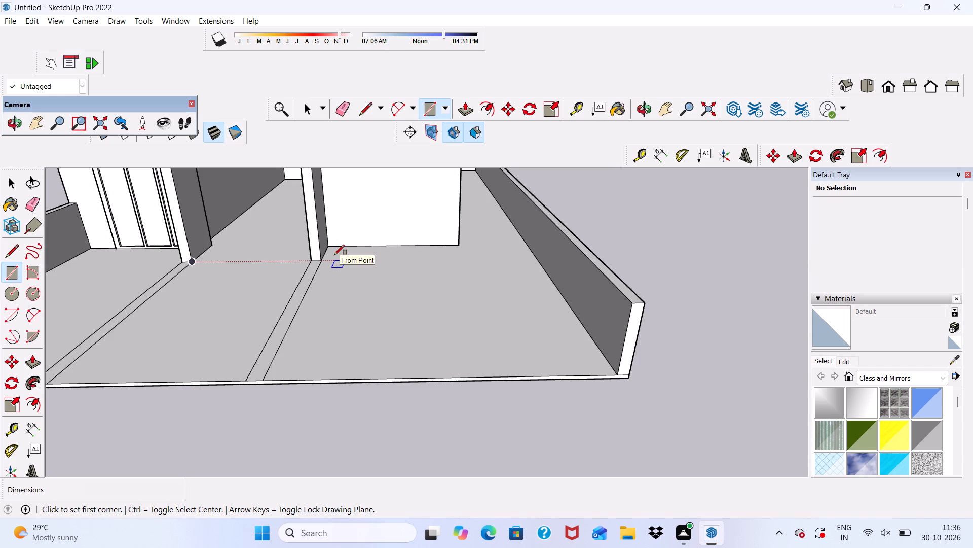
{"action": "scroll", "coordinate": [326, 238], "scroll_direction": "up", "scroll_amount": 6}
{"action": "scroll", "coordinate": [319, 299], "scroll_direction": "down", "scroll_amount": 3}
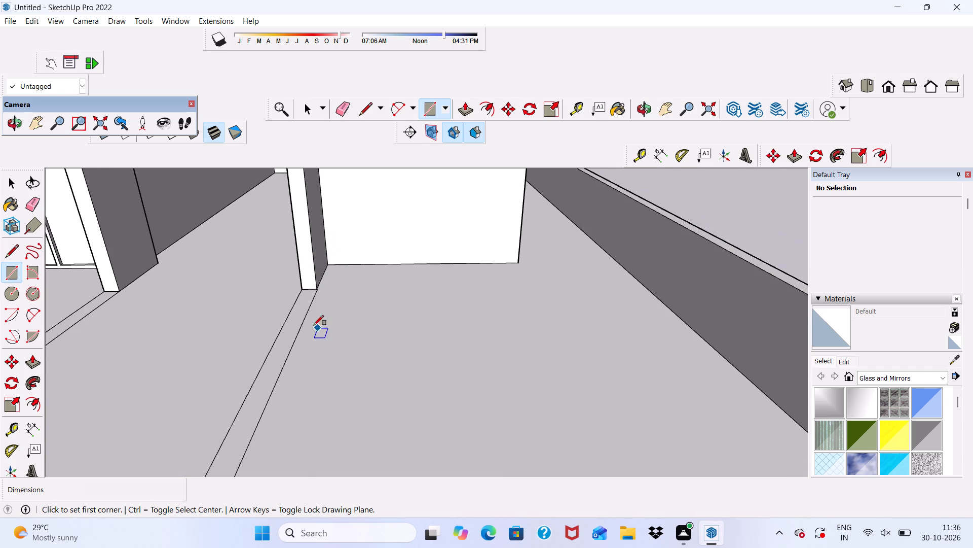
{"action": "scroll", "coordinate": [273, 302], "scroll_direction": "down", "scroll_amount": 6}
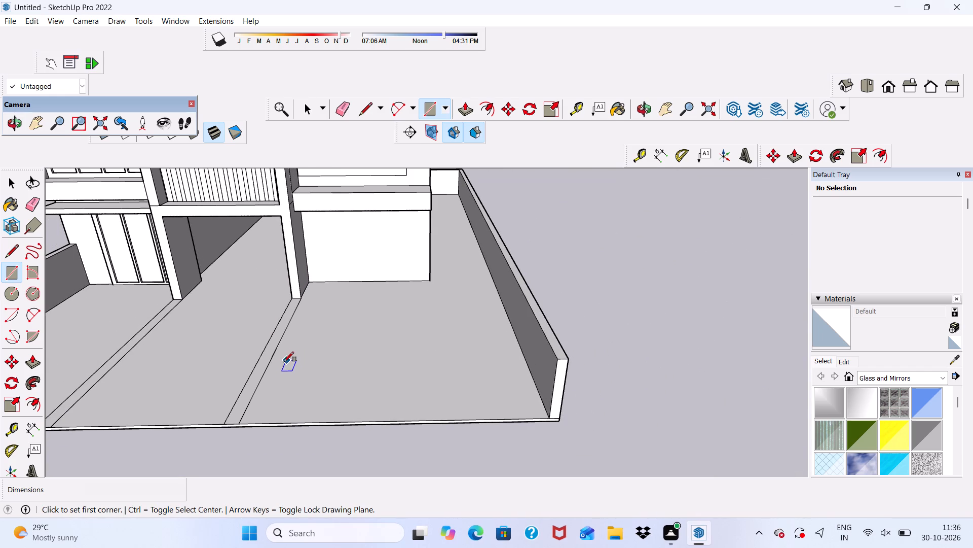
{"action": "scroll", "coordinate": [272, 372], "scroll_direction": "up", "scroll_amount": 7}
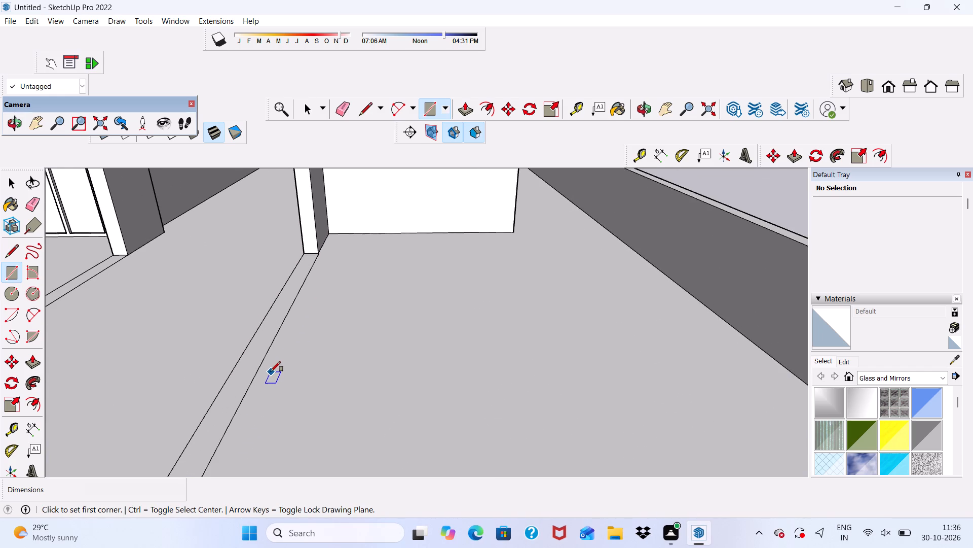
{"action": "scroll", "coordinate": [271, 371], "scroll_direction": "down", "scroll_amount": 3}
{"action": "scroll", "coordinate": [277, 365], "scroll_direction": "up", "scroll_amount": 4}
{"action": "left_click", "coordinate": [258, 366]}
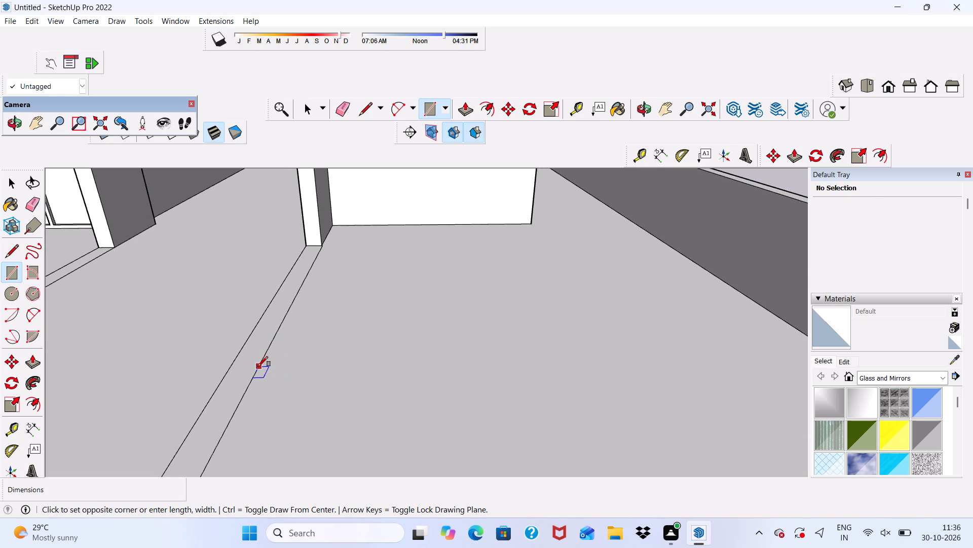
{"action": "scroll", "coordinate": [269, 367], "scroll_direction": "down", "scroll_amount": 5}
{"action": "scroll", "coordinate": [651, 368], "scroll_direction": "up", "scroll_amount": 6}
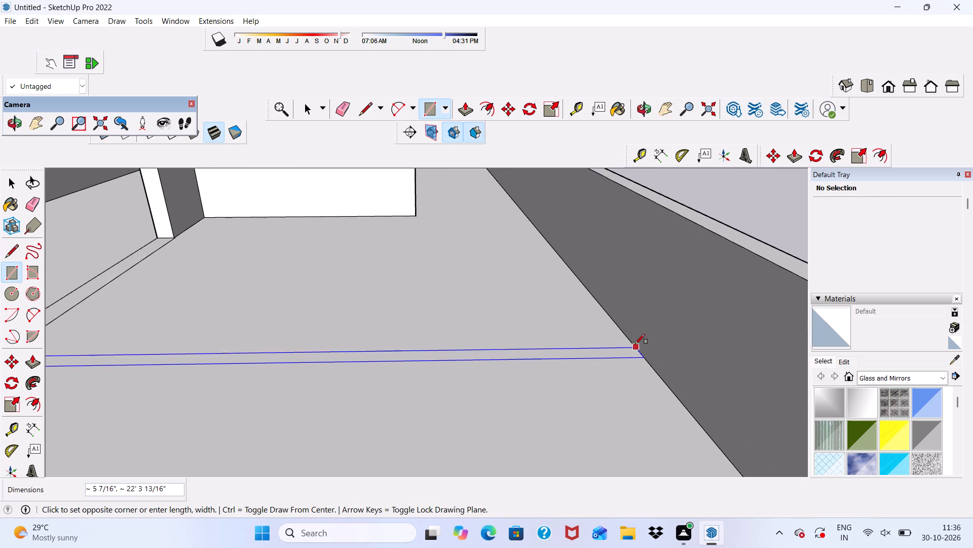
{"action": "scroll", "coordinate": [635, 344], "scroll_direction": "up", "scroll_amount": 5}
{"action": "left_click", "coordinate": [628, 338]}
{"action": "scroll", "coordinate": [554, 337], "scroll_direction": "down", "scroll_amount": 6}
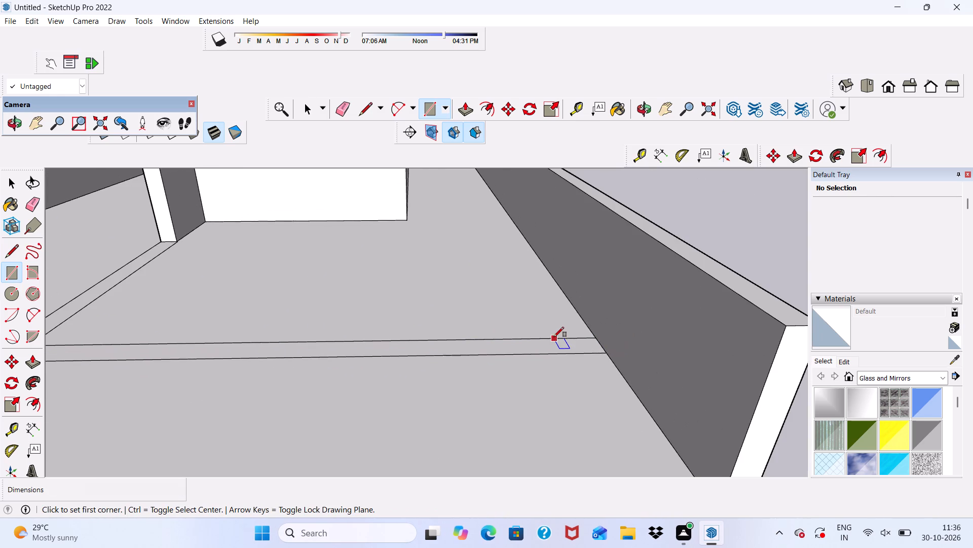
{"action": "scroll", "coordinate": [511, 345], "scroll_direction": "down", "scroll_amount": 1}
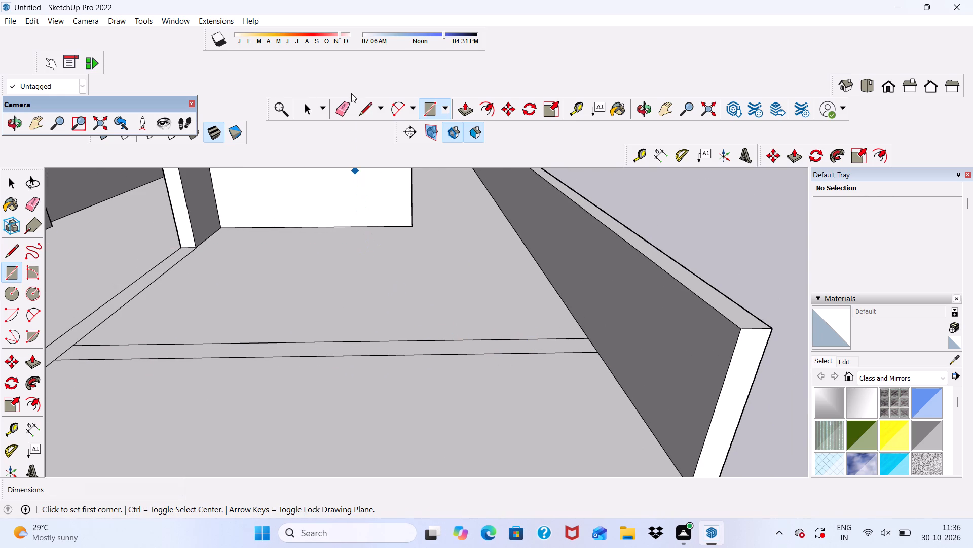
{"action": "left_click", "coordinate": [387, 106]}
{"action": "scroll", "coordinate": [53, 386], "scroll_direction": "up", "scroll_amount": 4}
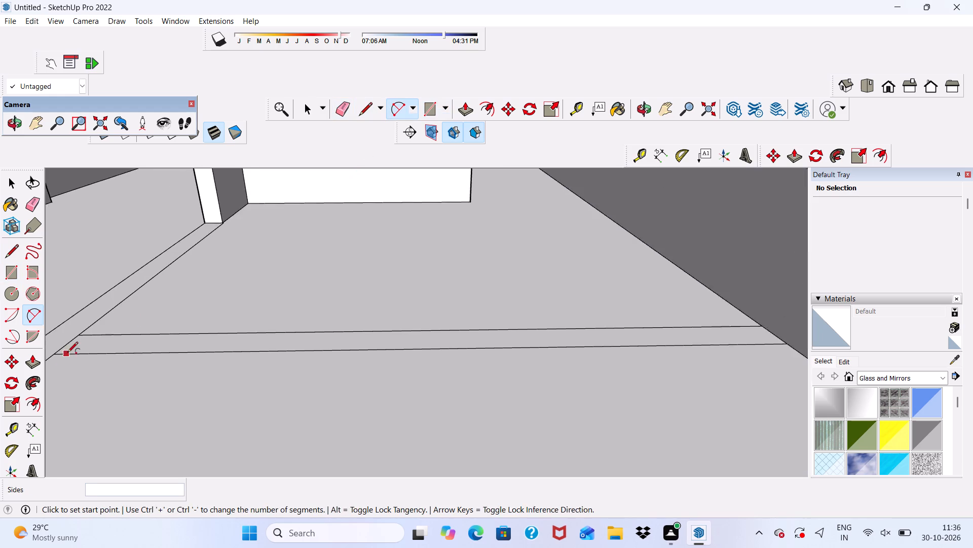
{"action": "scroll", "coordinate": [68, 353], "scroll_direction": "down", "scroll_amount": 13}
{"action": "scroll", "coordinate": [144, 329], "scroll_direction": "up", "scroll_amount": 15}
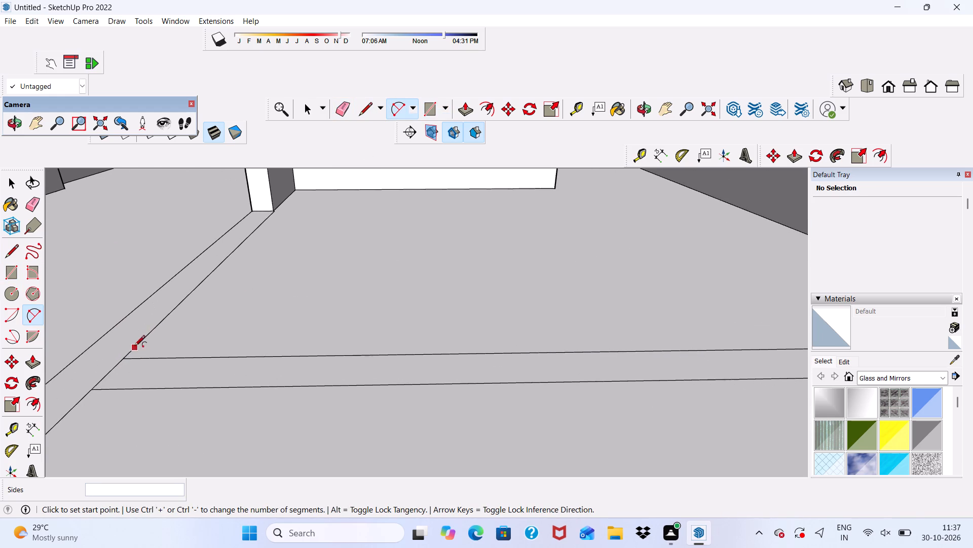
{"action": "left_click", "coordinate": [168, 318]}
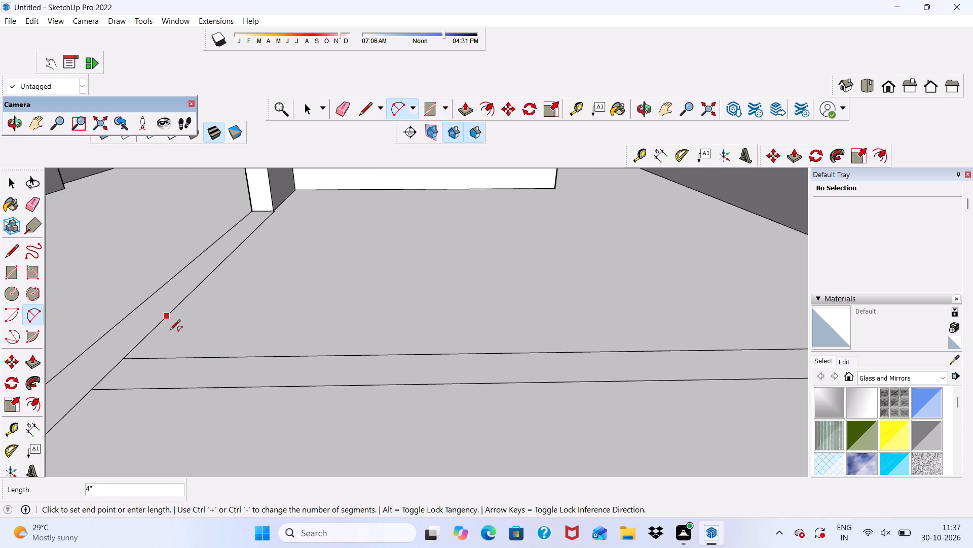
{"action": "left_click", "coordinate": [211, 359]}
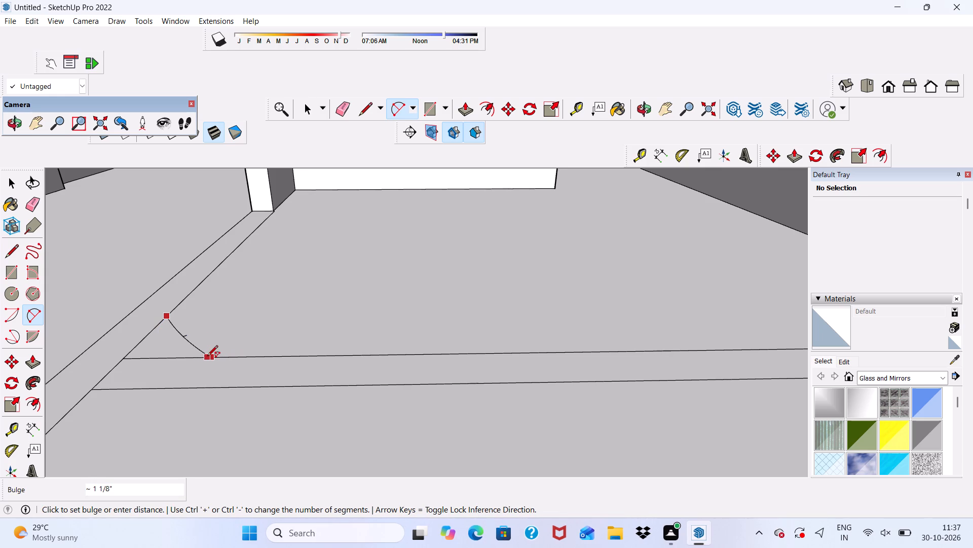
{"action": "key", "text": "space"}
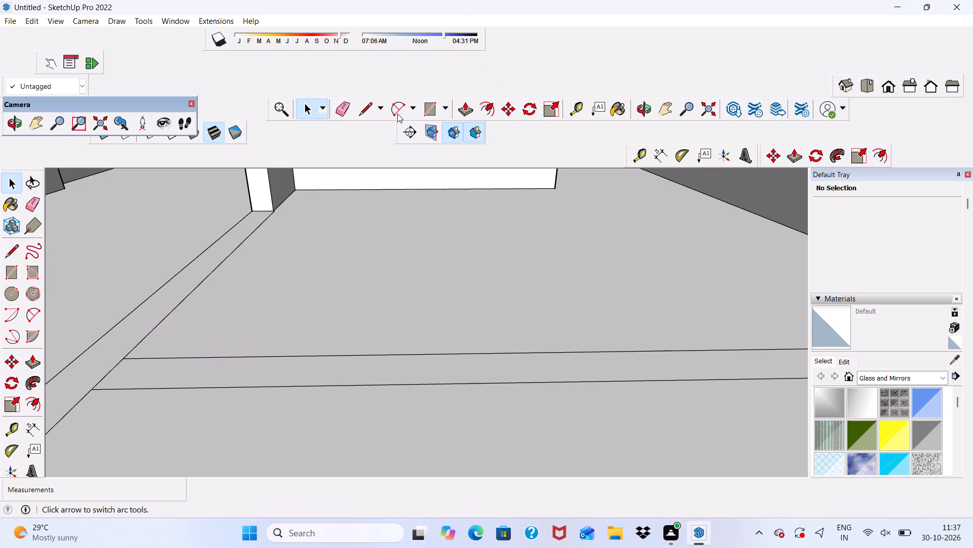
Draw a rounding arc on the ground across the house-side corner between the second entrance strip and the cross strip.
{"action": "left_click", "coordinate": [397, 112]}
{"action": "left_click", "coordinate": [167, 315]}
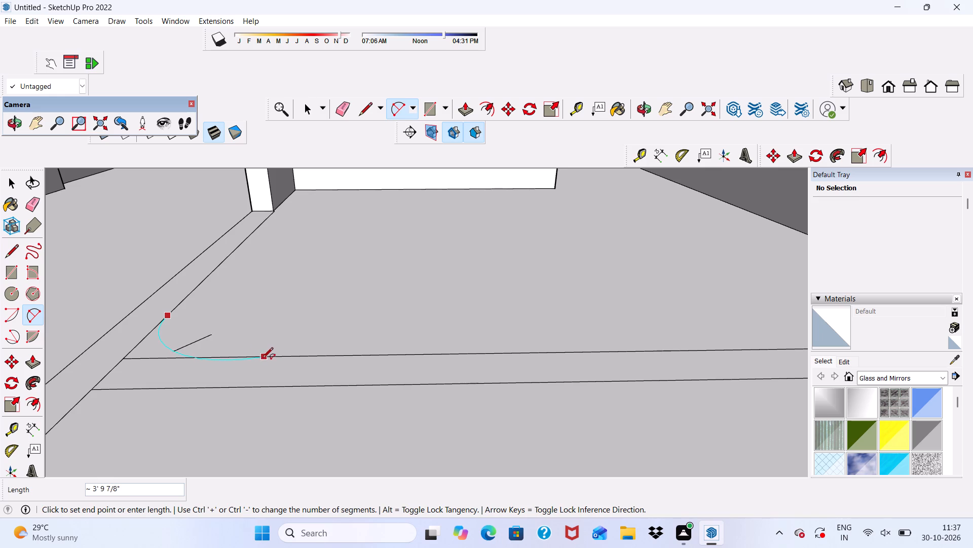
{"action": "left_click", "coordinate": [226, 358]}
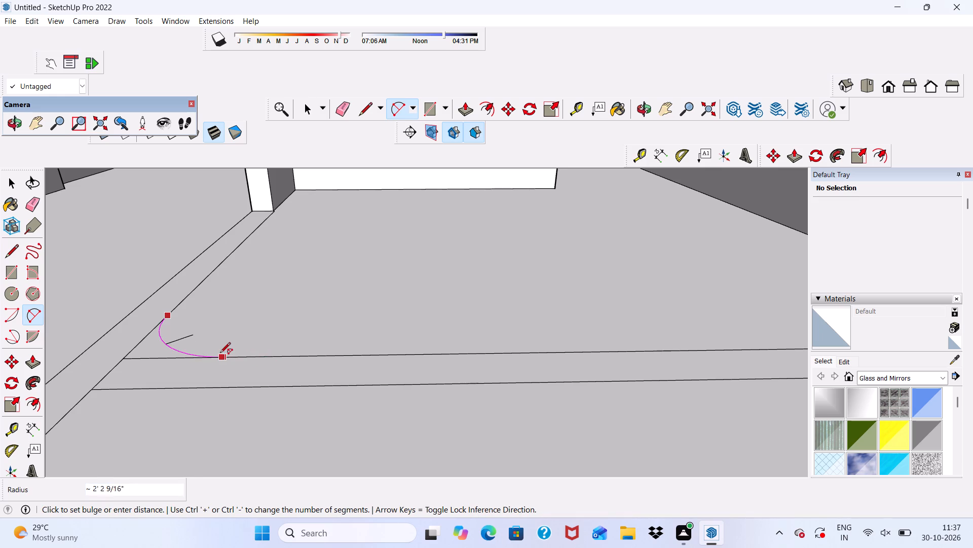
{"action": "left_click", "coordinate": [191, 362]}
{"action": "scroll", "coordinate": [167, 324], "scroll_direction": "down", "scroll_amount": 4}
{"action": "key", "text": "space"}
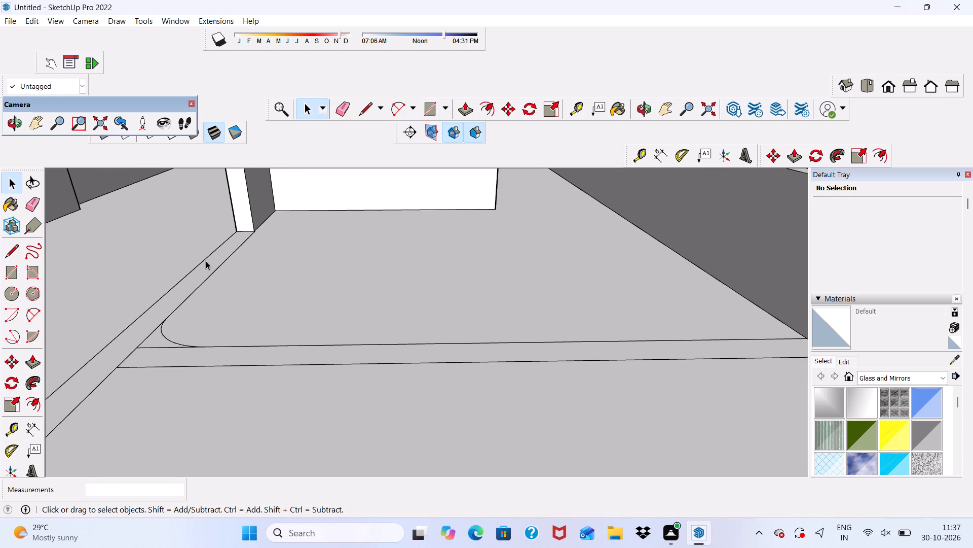
Erase the two straight line segments outside the arc, leaving a rounded corner where the entrance strip meets the cross strip.
{"action": "scroll", "coordinate": [160, 307], "scroll_direction": "up", "scroll_amount": 1}
{"action": "left_click", "coordinate": [335, 104]}
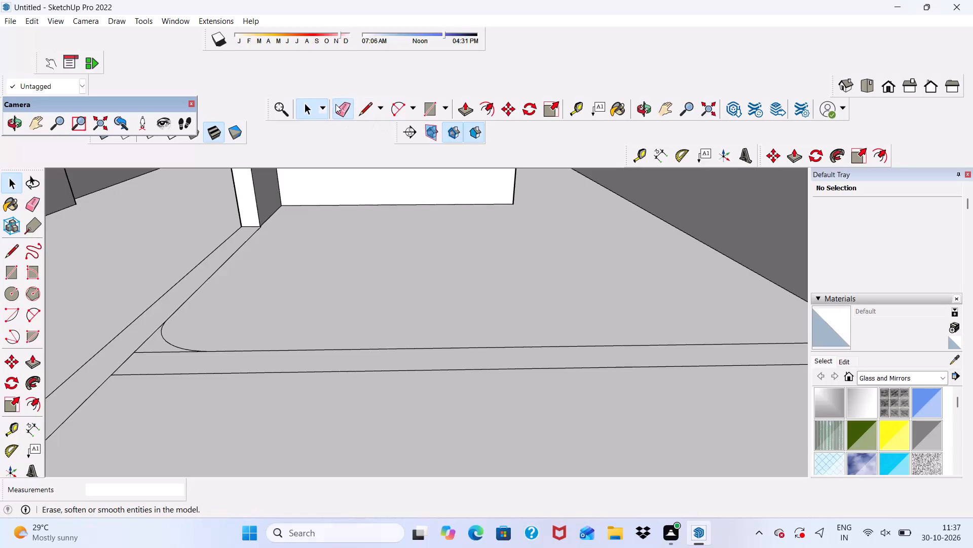
{"action": "scroll", "coordinate": [223, 332], "scroll_direction": "up", "scroll_amount": 4}
{"action": "scroll", "coordinate": [93, 328], "scroll_direction": "up", "scroll_amount": 4}
{"action": "left_click_drag", "start_coordinate": [91, 362], "coordinate": [116, 378]}
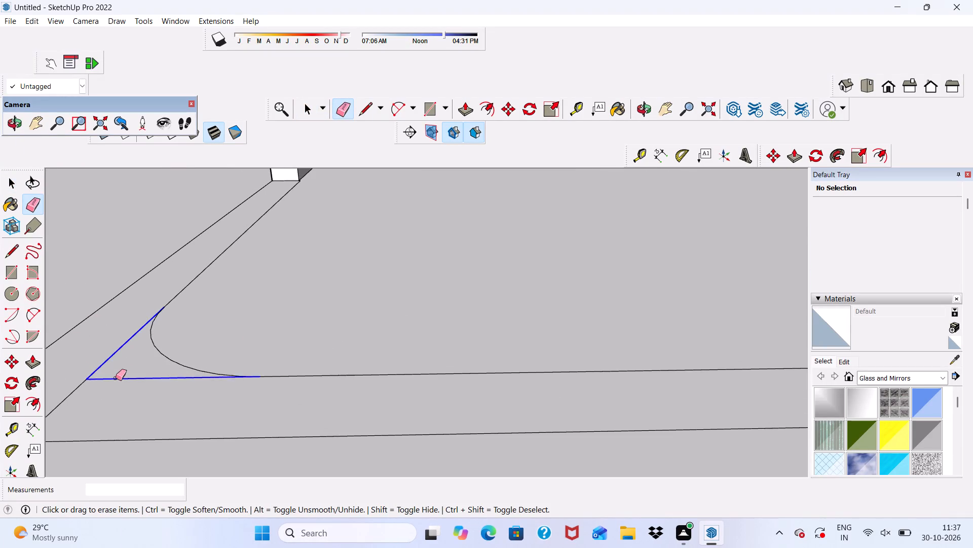
{"action": "left_click_drag", "start_coordinate": [116, 378], "coordinate": [148, 371]}
{"action": "left_click_drag", "start_coordinate": [114, 322], "coordinate": [125, 361]}
{"action": "scroll", "coordinate": [121, 339], "scroll_direction": "down", "scroll_amount": 10}
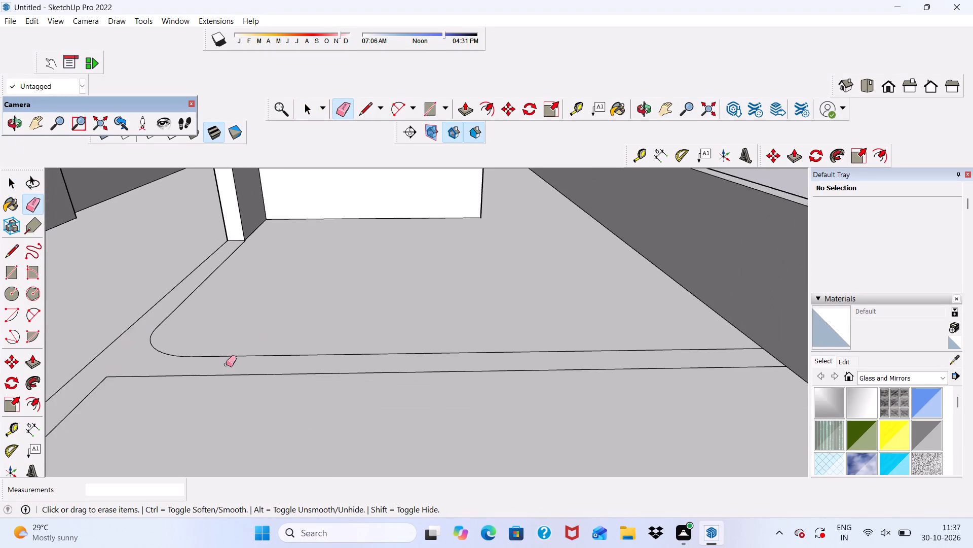
Examine the house front and yard layout from above and near ground level, including the area around the blank front wall.
{"action": "scroll", "coordinate": [226, 364], "scroll_direction": "down", "scroll_amount": 6}
{"action": "scroll", "coordinate": [338, 407], "scroll_direction": "down", "scroll_amount": 5}
{"action": "middle_click_drag", "start_coordinate": [345, 404], "coordinate": [325, 453]}
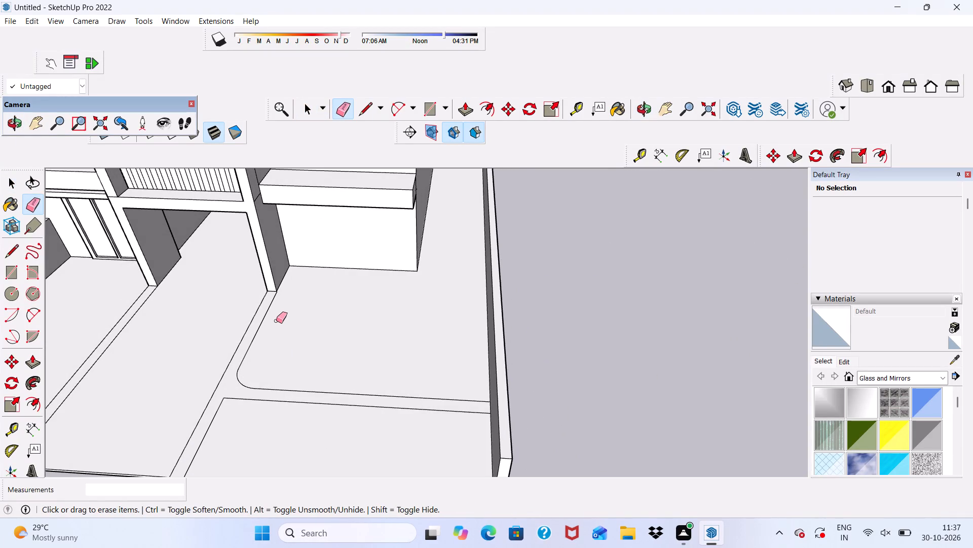
{"action": "scroll", "coordinate": [276, 320], "scroll_direction": "down", "scroll_amount": 7}
{"action": "middle_click_drag", "start_coordinate": [296, 381], "coordinate": [386, 412]}
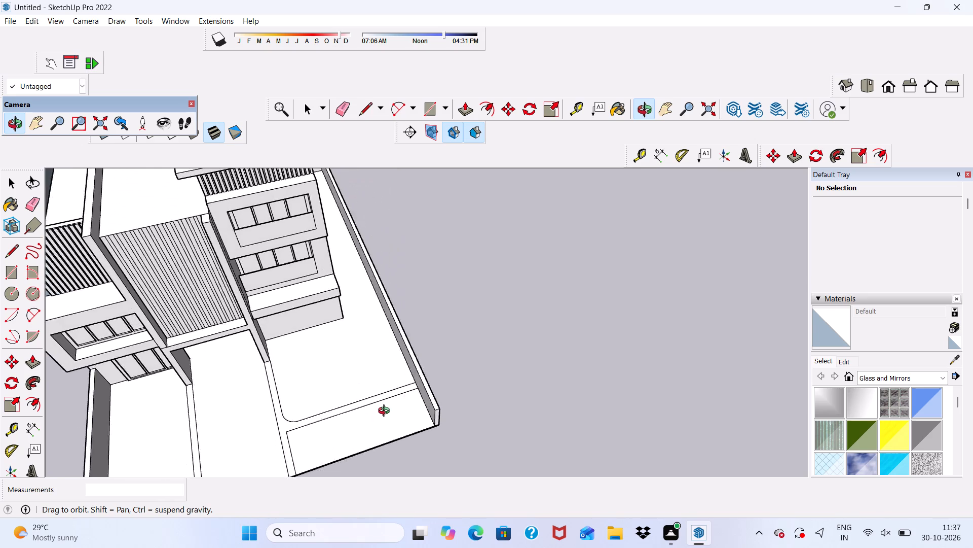
{"action": "middle_click_drag", "start_coordinate": [386, 412], "coordinate": [438, 376]}
{"action": "scroll", "coordinate": [460, 388], "scroll_direction": "up", "scroll_amount": 5}
{"action": "key", "text": "space"}
{"action": "scroll", "coordinate": [318, 310], "scroll_direction": "down", "scroll_amount": 6}
{"action": "middle_click_drag", "start_coordinate": [333, 427], "coordinate": [330, 442]}
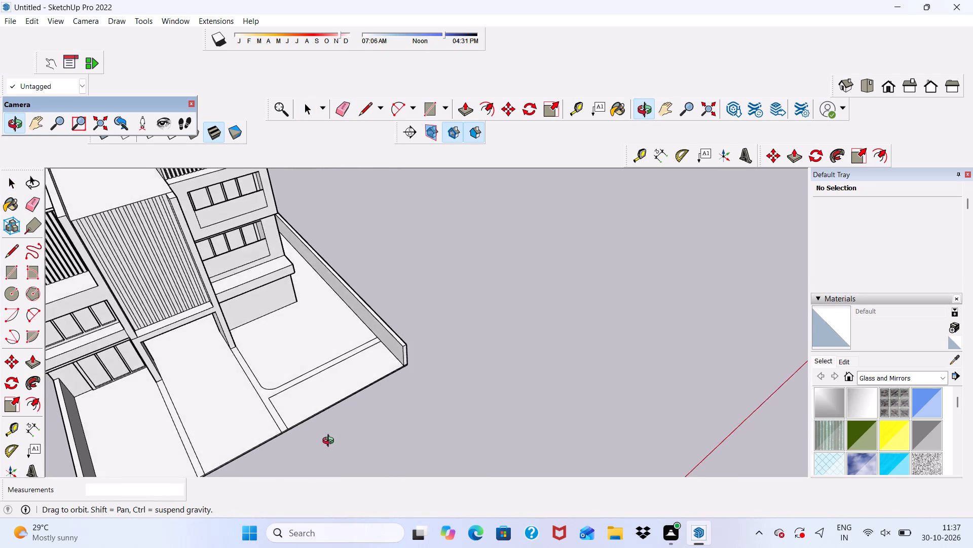
{"action": "middle_click_drag", "start_coordinate": [330, 442], "coordinate": [300, 484]}
{"action": "scroll", "coordinate": [264, 417], "scroll_direction": "down", "scroll_amount": 6}
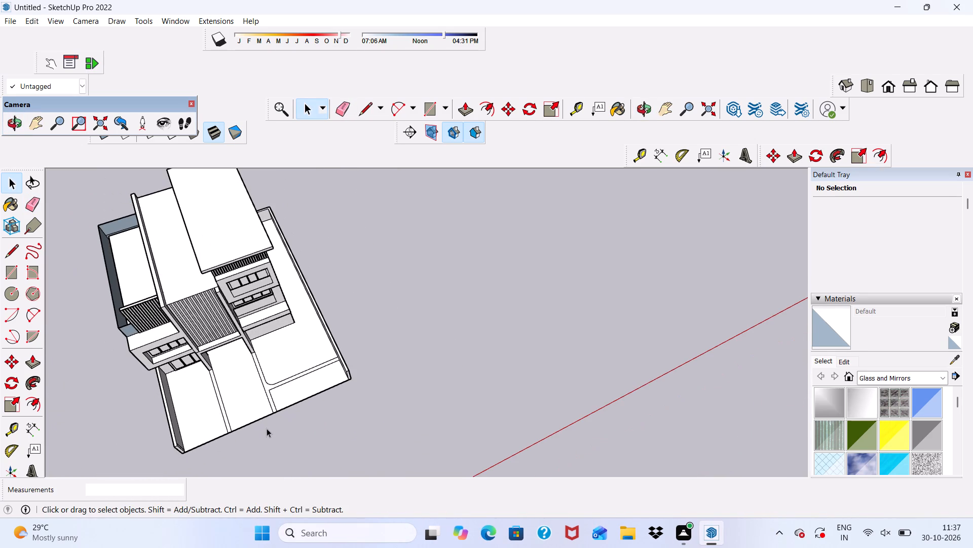
{"action": "middle_click_drag", "start_coordinate": [267, 428], "coordinate": [196, 371]}
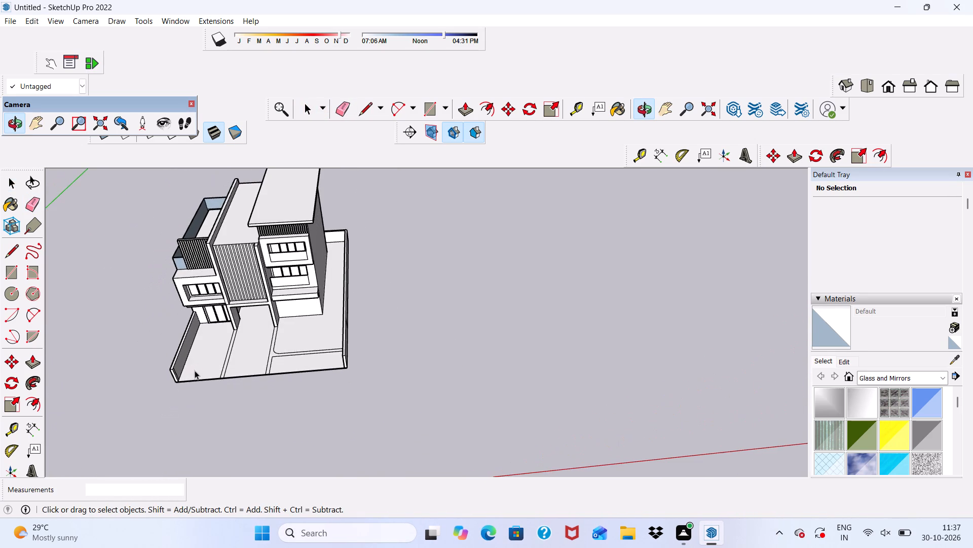
{"action": "scroll", "coordinate": [195, 370], "scroll_direction": "up", "scroll_amount": 7}
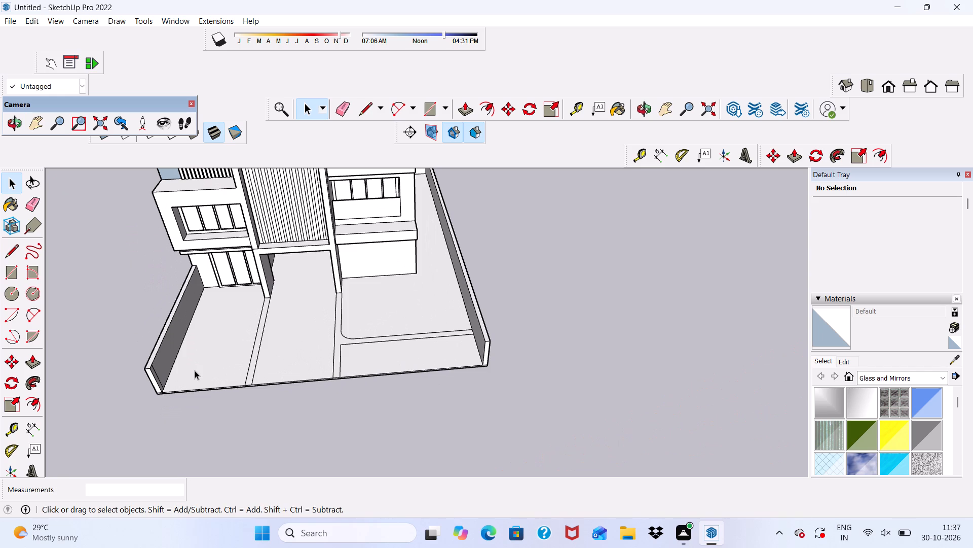
{"action": "scroll", "coordinate": [195, 369], "scroll_direction": "down", "scroll_amount": 1}
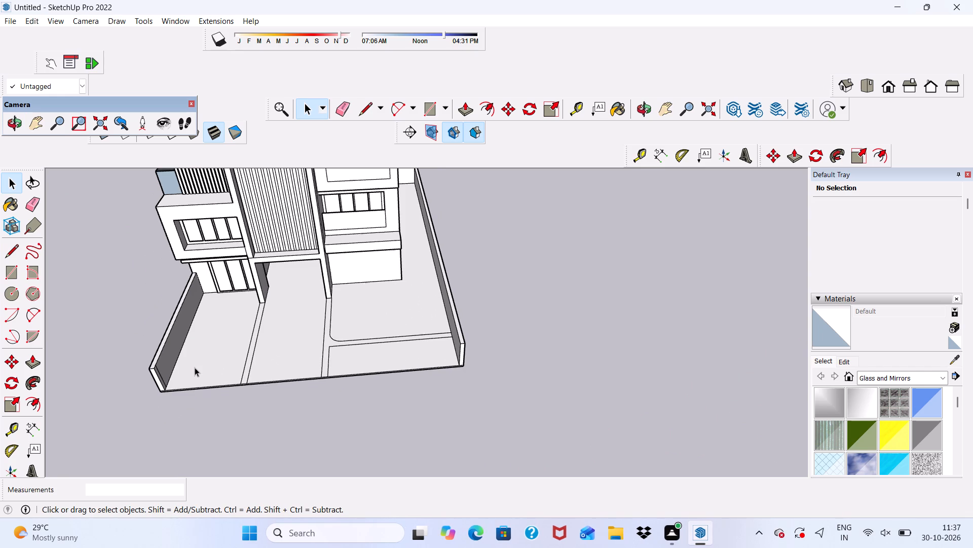
{"action": "scroll", "coordinate": [387, 305], "scroll_direction": "up", "scroll_amount": 5}
{"action": "middle_click_drag", "start_coordinate": [382, 298], "coordinate": [375, 229]}
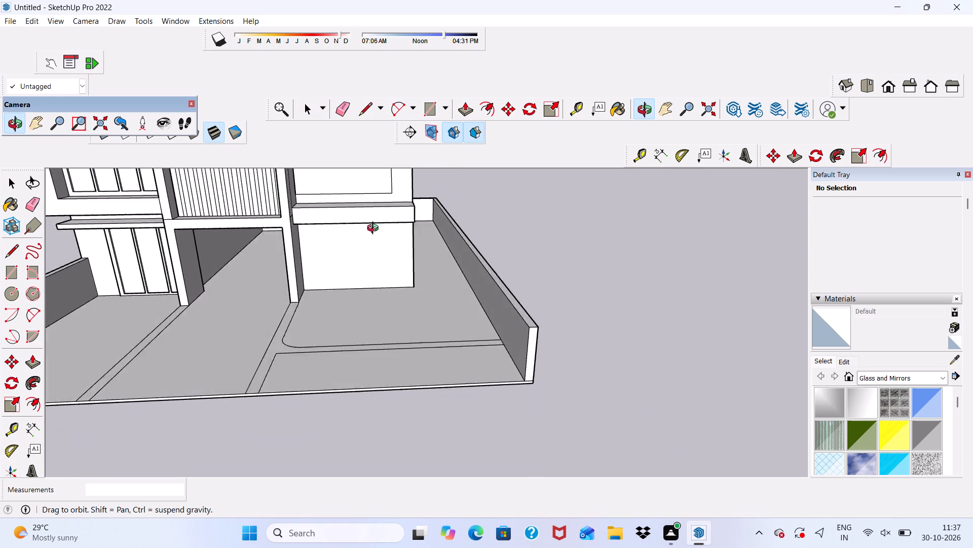
{"action": "middle_click_drag", "start_coordinate": [375, 229], "coordinate": [414, 249]}
{"action": "scroll", "coordinate": [414, 249], "scroll_direction": "up", "scroll_amount": 5}
{"action": "scroll", "coordinate": [414, 249], "scroll_direction": "down", "scroll_amount": 2}
{"action": "middle_click_drag", "start_coordinate": [414, 249], "coordinate": [390, 218]}
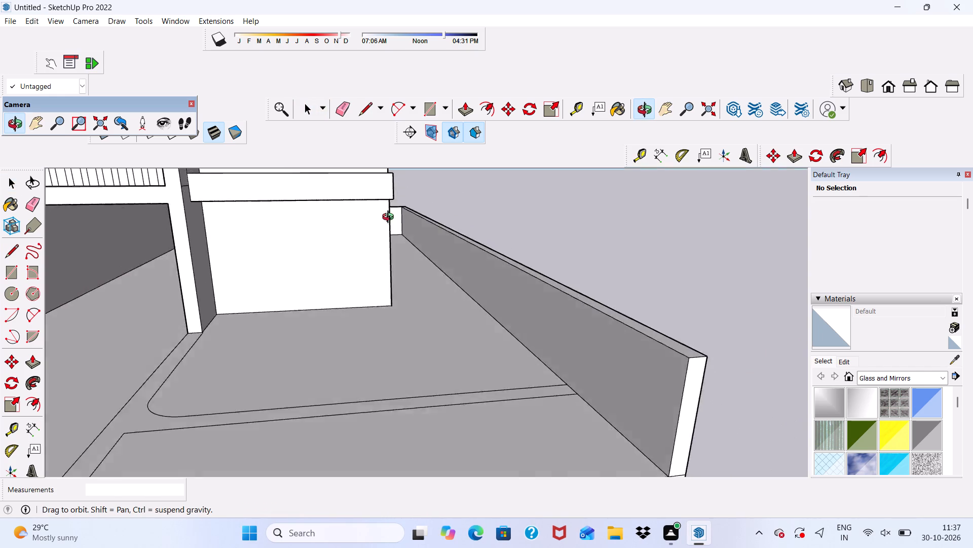
{"action": "middle_click_drag", "start_coordinate": [390, 218], "coordinate": [375, 196]}
{"action": "scroll", "coordinate": [279, 68], "scroll_direction": "up", "scroll_amount": 1}
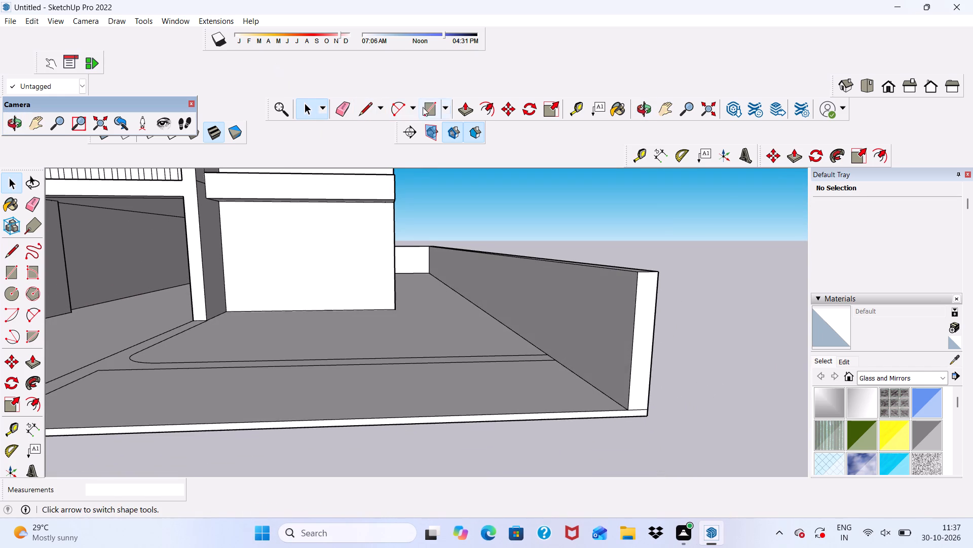
Draw a full-height rectangle on the blank ground-floor front wall from its bottom corner beside the entrance frame, leaving a narrow outer panel.
{"action": "left_click", "coordinate": [423, 107]}
{"action": "scroll", "coordinate": [328, 244], "scroll_direction": "down", "scroll_amount": 1}
{"action": "scroll", "coordinate": [278, 293], "scroll_direction": "up", "scroll_amount": 6}
{"action": "scroll", "coordinate": [210, 312], "scroll_direction": "up", "scroll_amount": 2}
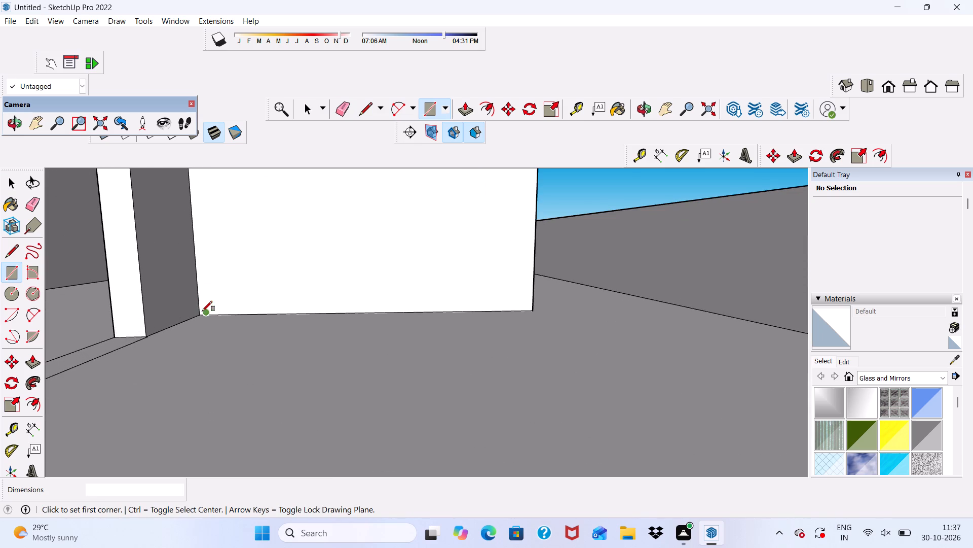
{"action": "key", "text": "space"}
{"action": "scroll", "coordinate": [201, 310], "scroll_direction": "up", "scroll_amount": 1}
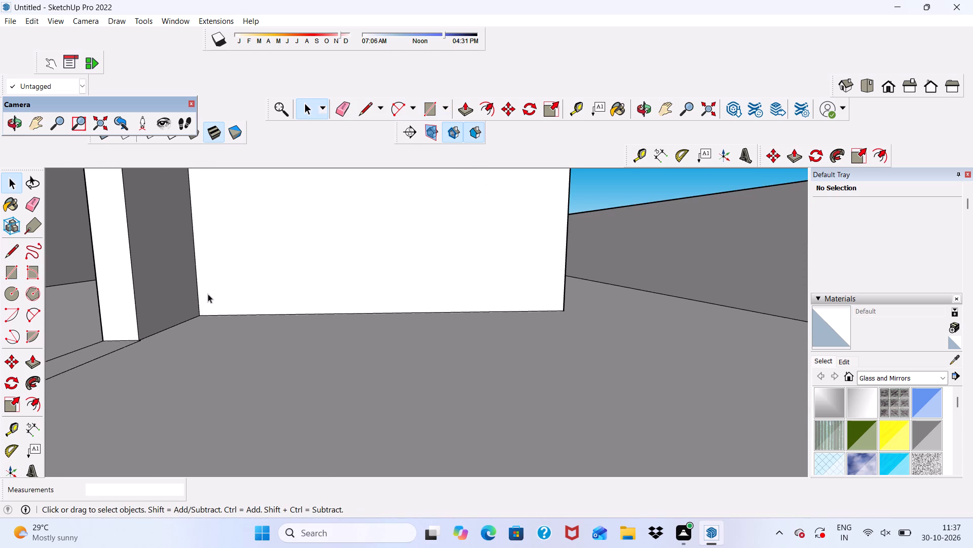
{"action": "left_click", "coordinate": [426, 115]}
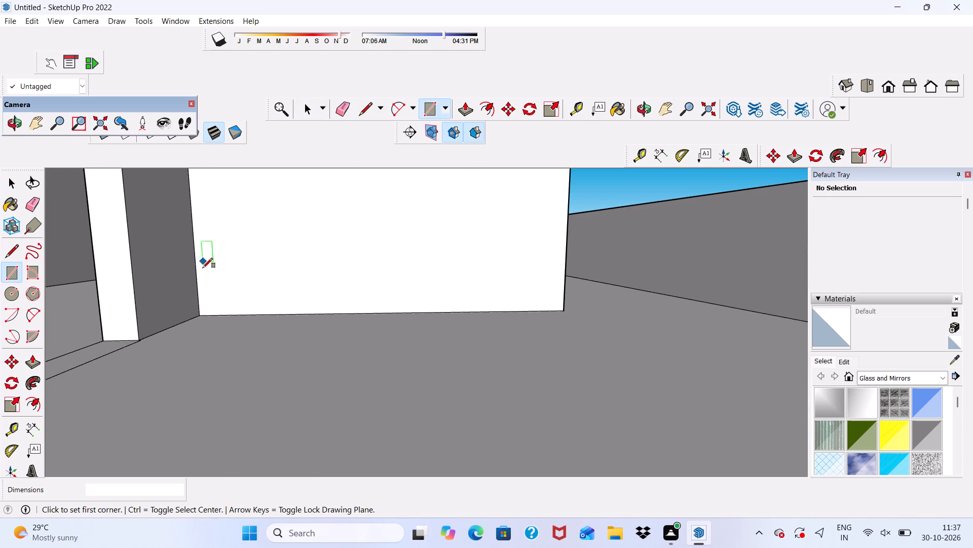
{"action": "left_click", "coordinate": [201, 311]}
{"action": "scroll", "coordinate": [210, 298], "scroll_direction": "down", "scroll_amount": 8}
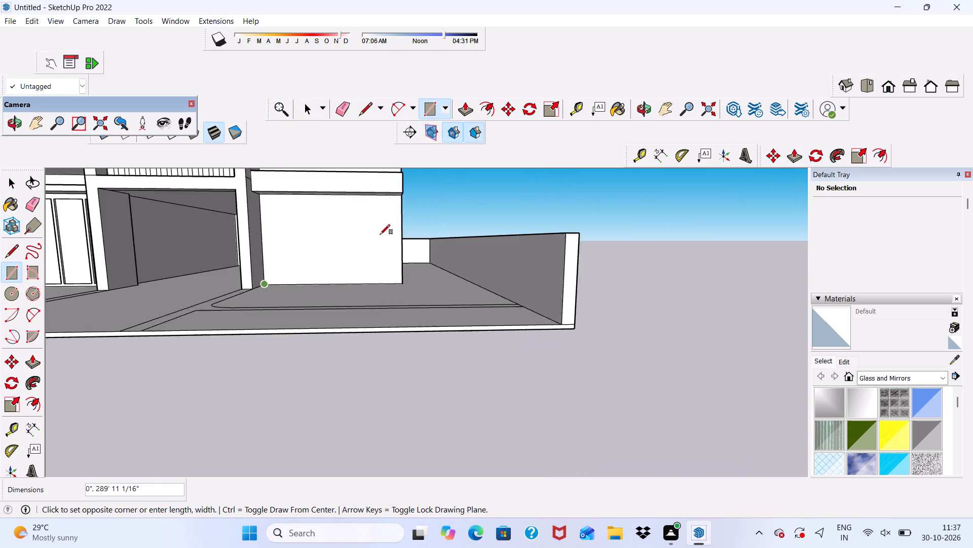
{"action": "scroll", "coordinate": [380, 234], "scroll_direction": "down", "scroll_amount": 5}
{"action": "middle_click_drag", "start_coordinate": [384, 227], "coordinate": [377, 190]}
{"action": "scroll", "coordinate": [377, 190], "scroll_direction": "up", "scroll_amount": 10}
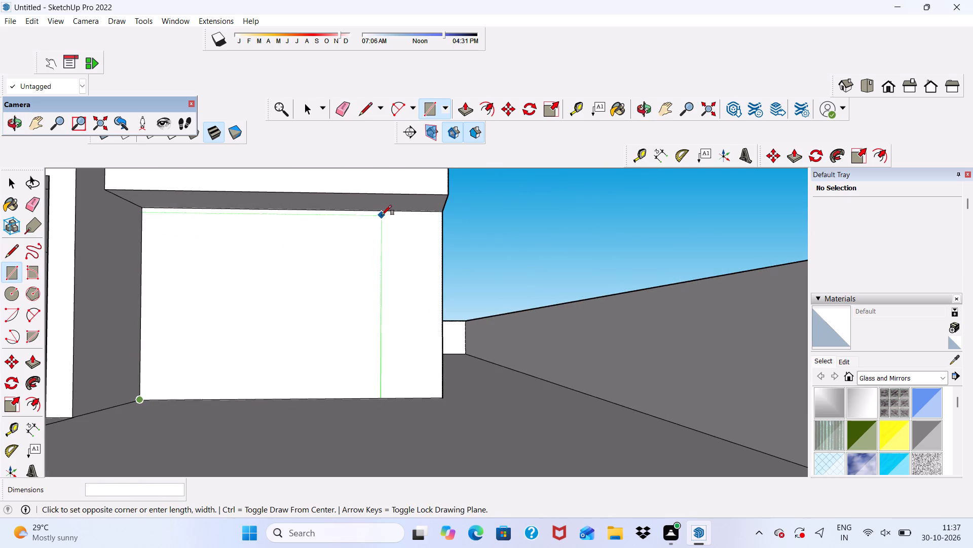
{"action": "left_click", "coordinate": [375, 212]}
{"action": "key", "text": "space"}
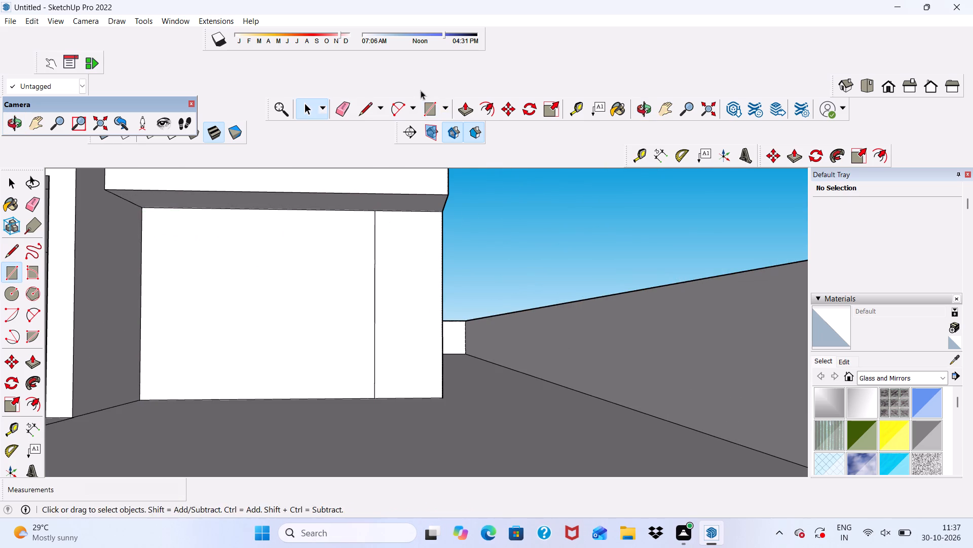
Offset the outline of the large rectangle on the blank front wall inward by 6".
{"action": "left_click", "coordinate": [489, 114]}
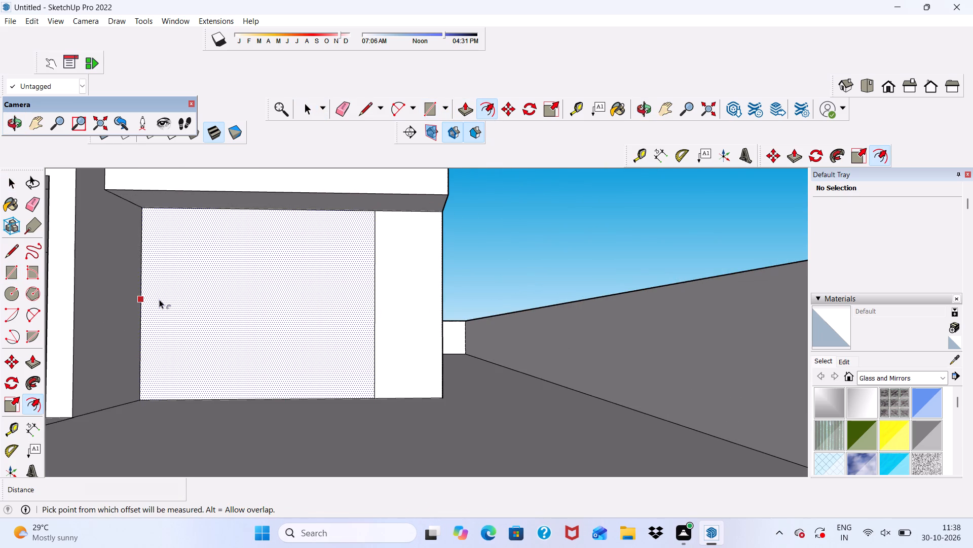
{"action": "left_click", "coordinate": [159, 299]}
{"action": "key", "text": "6"}
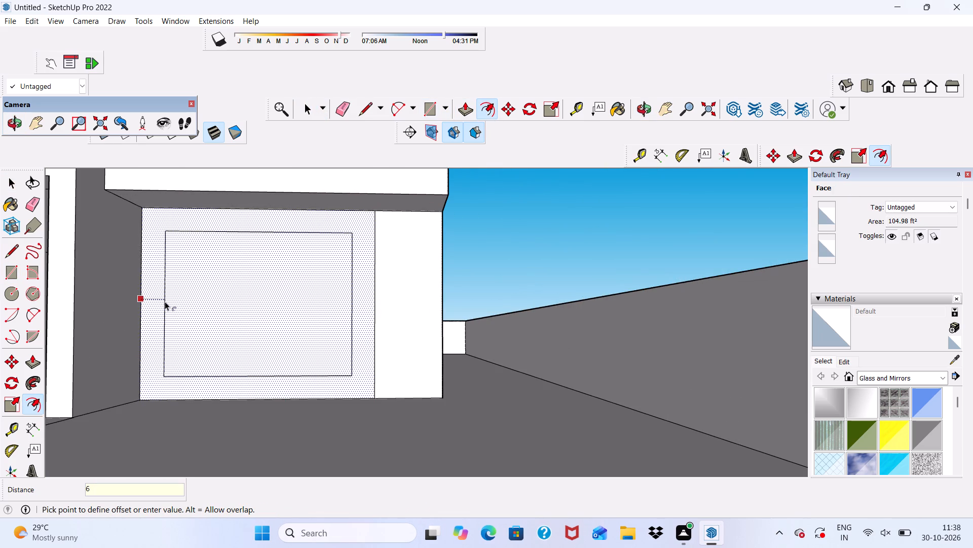
{"action": "key", "text": "shift+quotedbl"}
{"action": "key", "text": "Return"}
{"action": "key", "text": "space"}
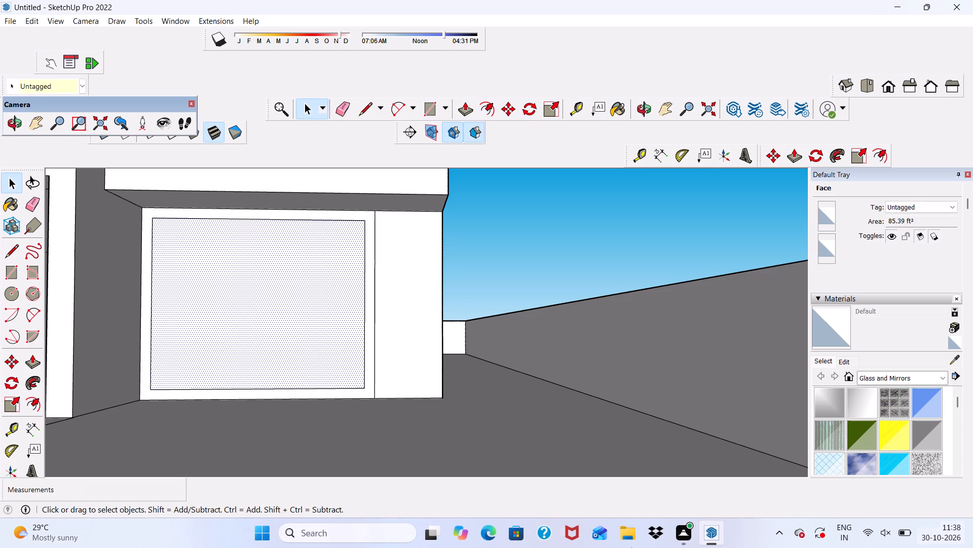
Place three vertical guides across the inner rectangle, spaced about 2' 4", 2' 9" and 2' 7" successively from its entrance-side edge.
{"action": "left_click", "coordinate": [642, 156]}
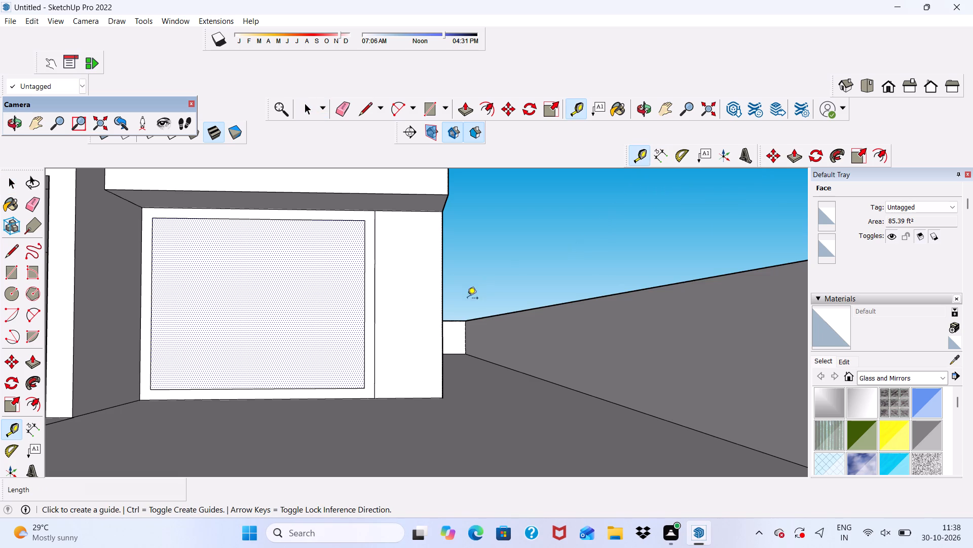
{"action": "scroll", "coordinate": [424, 319], "scroll_direction": "up", "scroll_amount": 1}
{"action": "scroll", "coordinate": [140, 320], "scroll_direction": "up", "scroll_amount": 4}
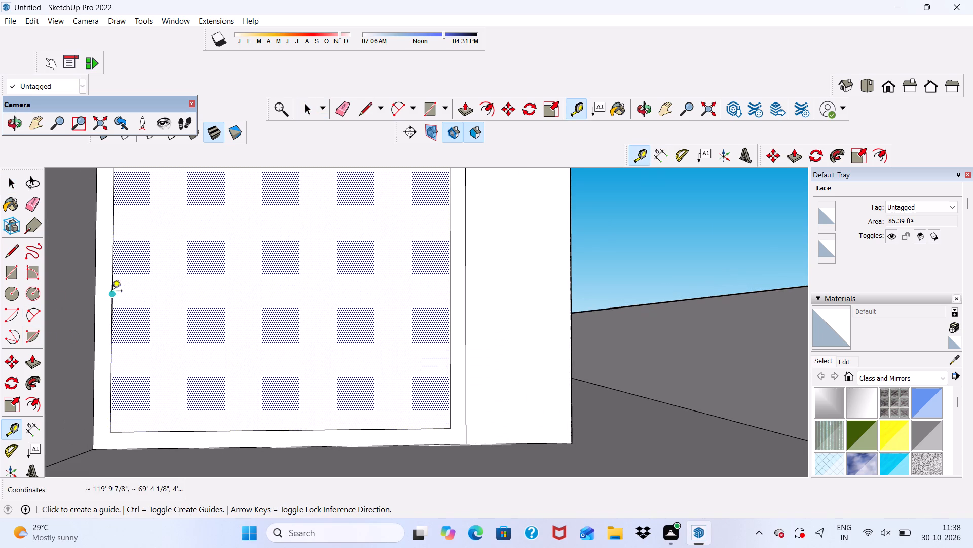
{"action": "left_click", "coordinate": [111, 277]}
{"action": "scroll", "coordinate": [147, 306], "scroll_direction": "down", "scroll_amount": 4}
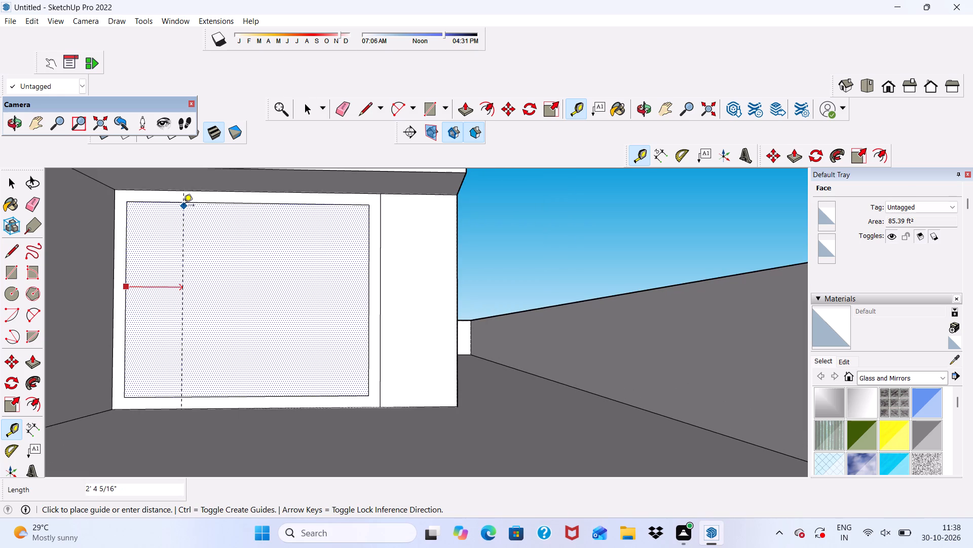
{"action": "left_click", "coordinate": [183, 206]}
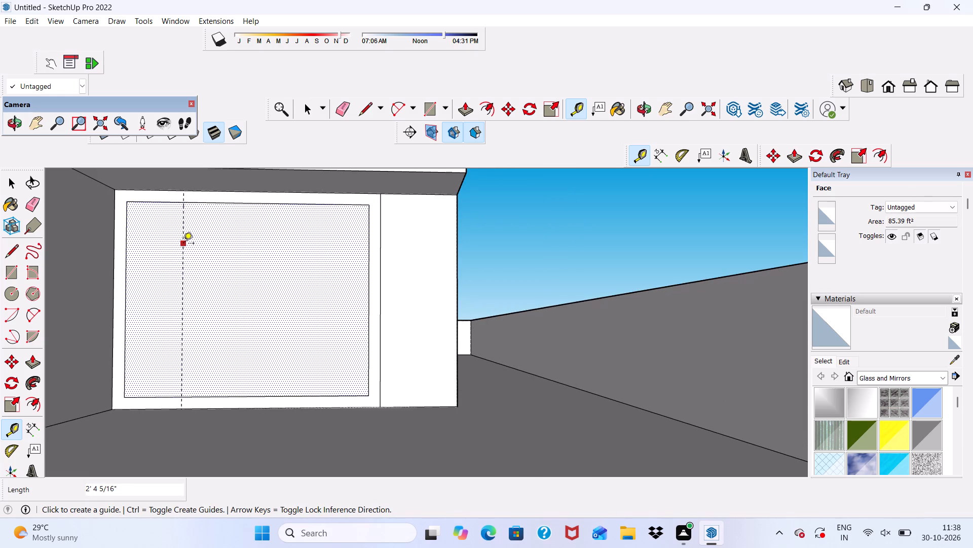
{"action": "left_click", "coordinate": [183, 244]}
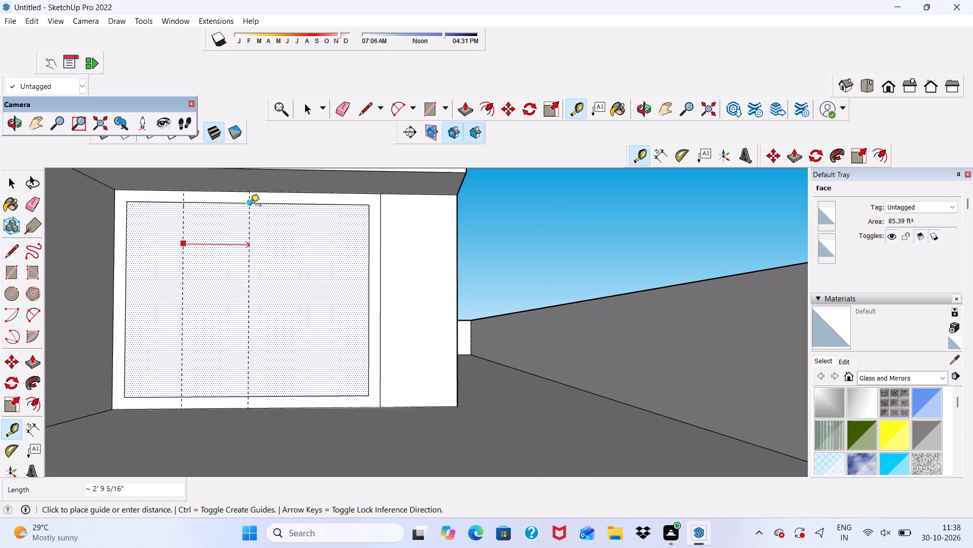
{"action": "left_click", "coordinate": [250, 206]}
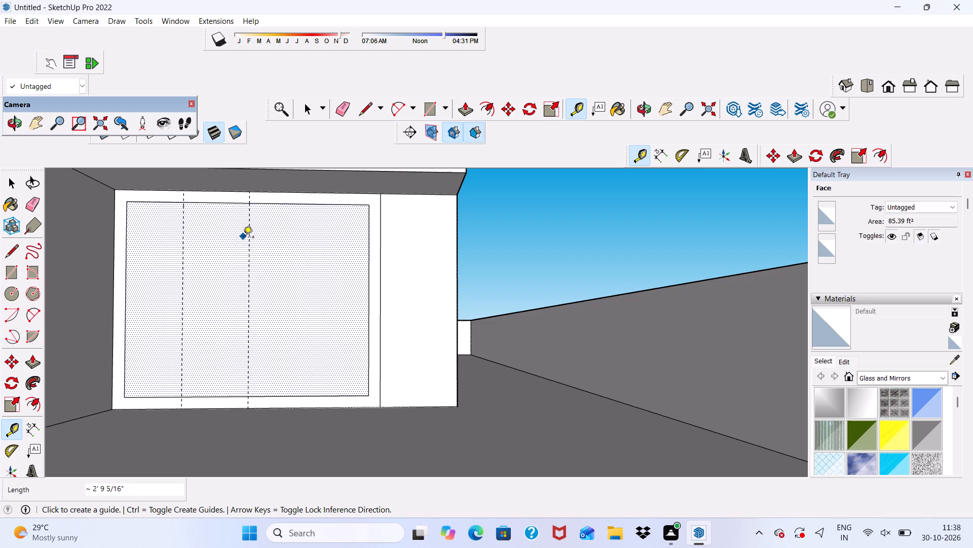
{"action": "left_click", "coordinate": [251, 250]}
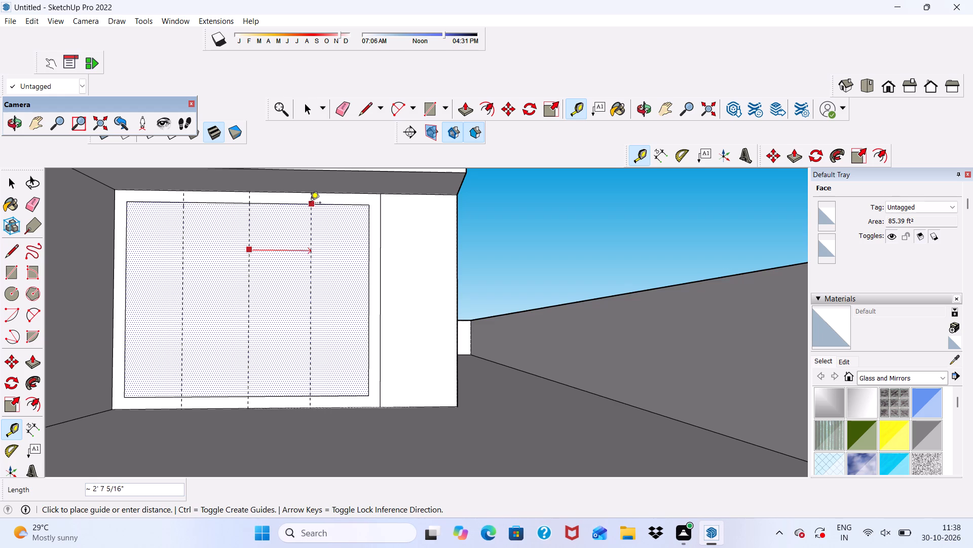
{"action": "left_click", "coordinate": [310, 203]}
Add a parallel guide 3" from the guide nearest the outer panel and another 3" from the middle guide, both toward the outer panel.
{"action": "scroll", "coordinate": [315, 239], "scroll_direction": "up", "scroll_amount": 5}
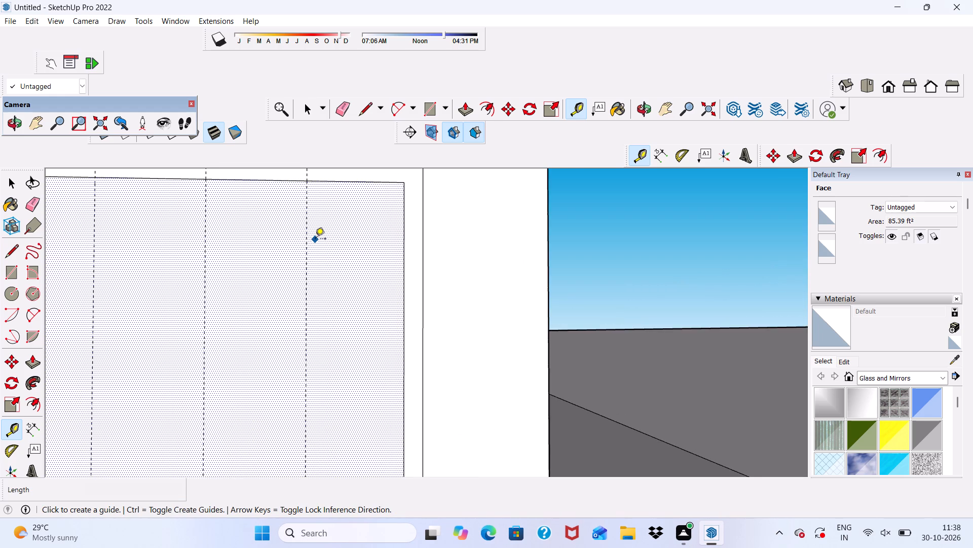
{"action": "scroll", "coordinate": [315, 239], "scroll_direction": "up", "scroll_amount": 1}
{"action": "left_click", "coordinate": [309, 239]}
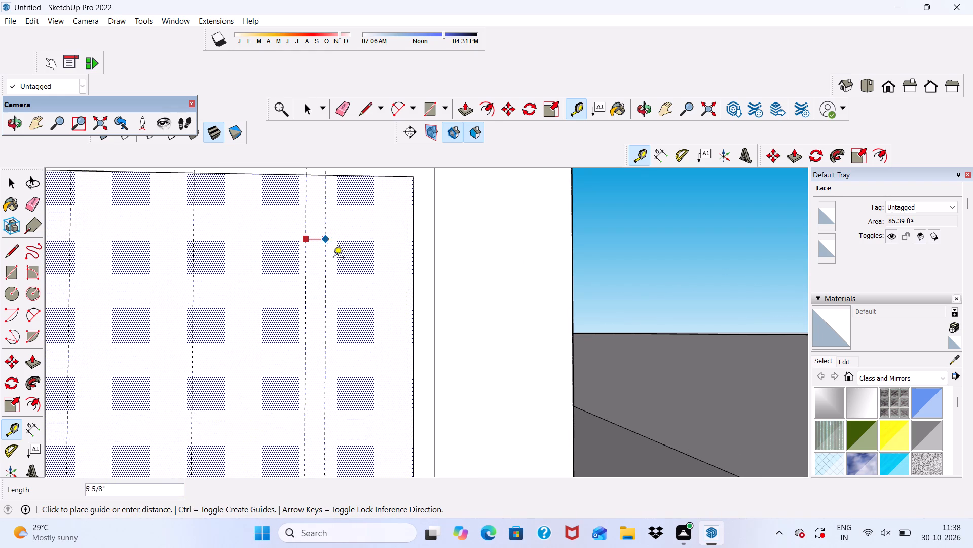
{"action": "key", "text": "3"}
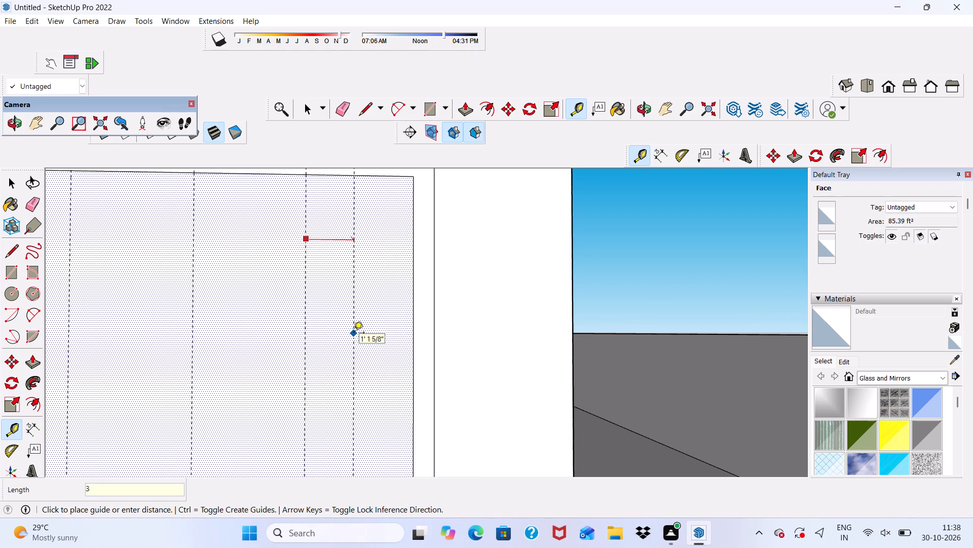
{"action": "key", "text": "shift+quotedbl"}
{"action": "key", "text": "Return"}
{"action": "scroll", "coordinate": [357, 395], "scroll_direction": "down", "scroll_amount": 7}
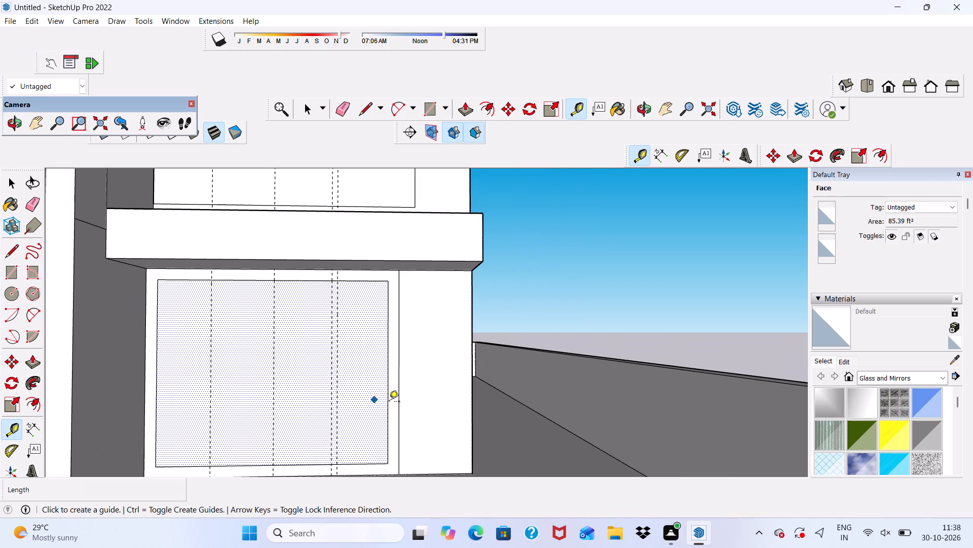
{"action": "scroll", "coordinate": [371, 365], "scroll_direction": "up", "scroll_amount": 3}
{"action": "scroll", "coordinate": [257, 315], "scroll_direction": "up", "scroll_amount": 4}
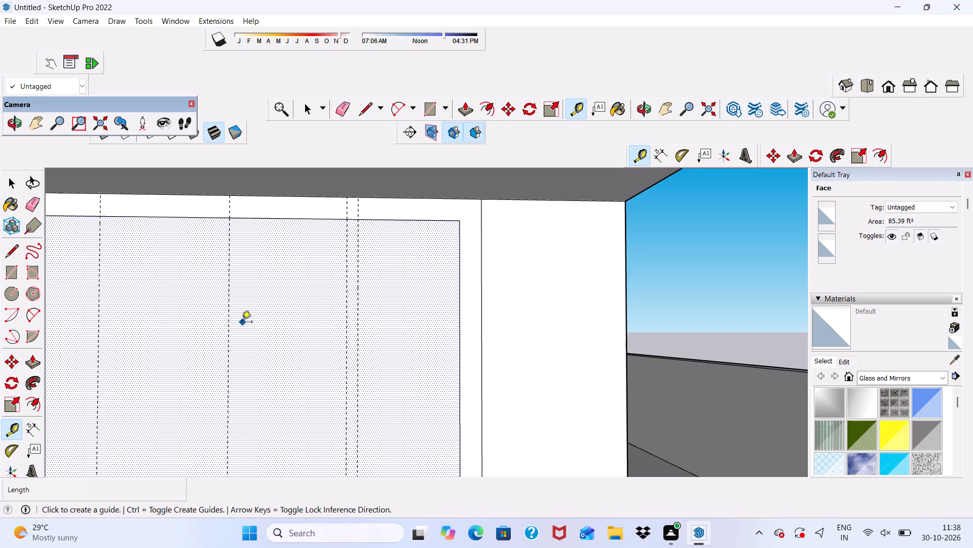
{"action": "left_click", "coordinate": [231, 335]}
{"action": "left_click", "coordinate": [266, 342]}
{"action": "key", "text": "3"}
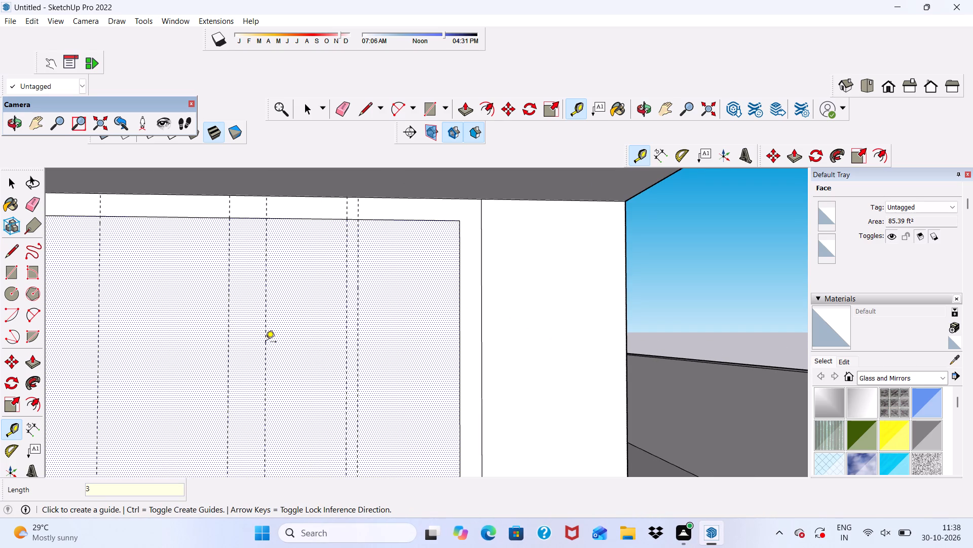
{"action": "key", "text": "shift+quotedbl"}
{"action": "key", "text": "Return"}
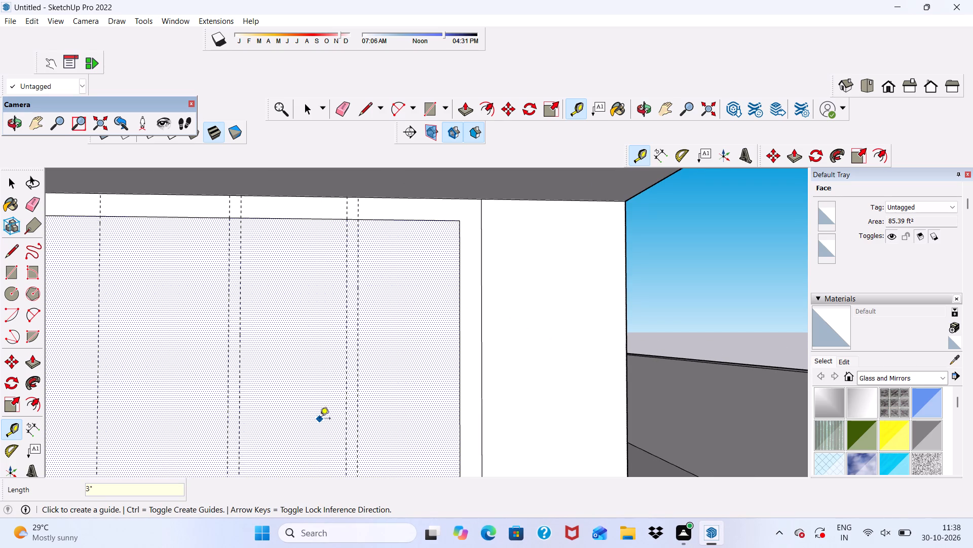
Add a parallel guide 3" from the vertical guide nearest the entrance, on its outer-panel side.
{"action": "scroll", "coordinate": [320, 419], "scroll_direction": "down", "scroll_amount": 7}
{"action": "scroll", "coordinate": [607, 281], "scroll_direction": "down", "scroll_amount": 5}
{"action": "scroll", "coordinate": [380, 309], "scroll_direction": "up", "scroll_amount": 7}
{"action": "scroll", "coordinate": [424, 331], "scroll_direction": "up", "scroll_amount": 4}
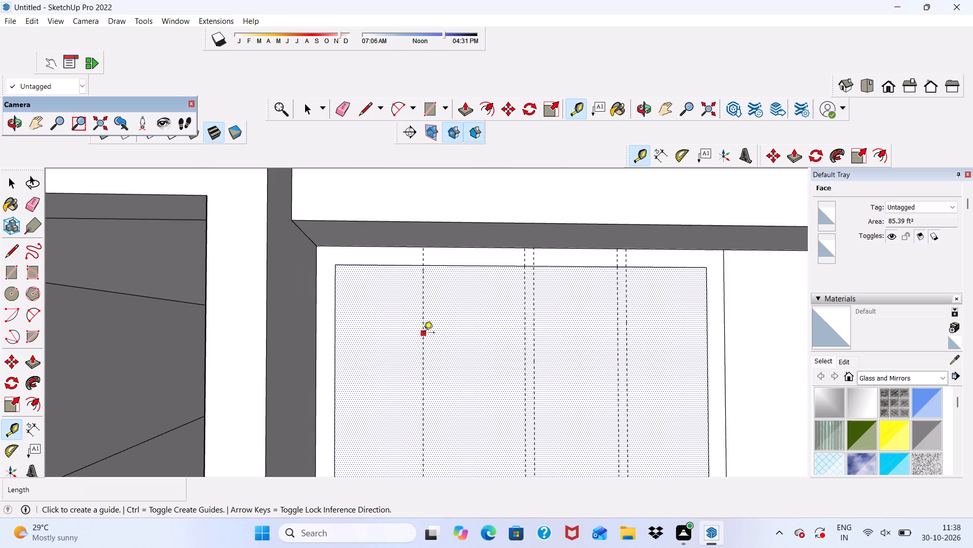
{"action": "left_click", "coordinate": [424, 333]}
{"action": "key", "text": "3"}
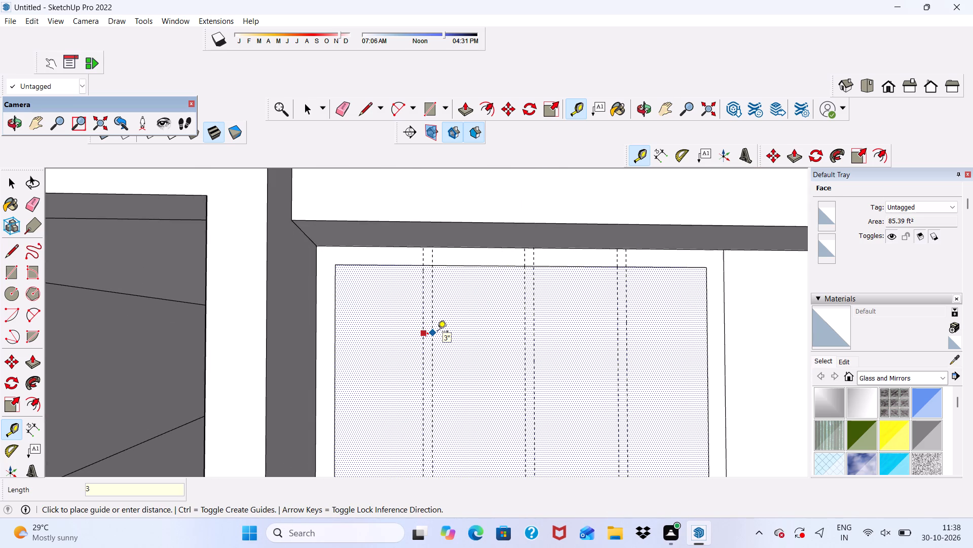
{"action": "key", "text": "shift+quotedbl"}
{"action": "key", "text": "Return"}
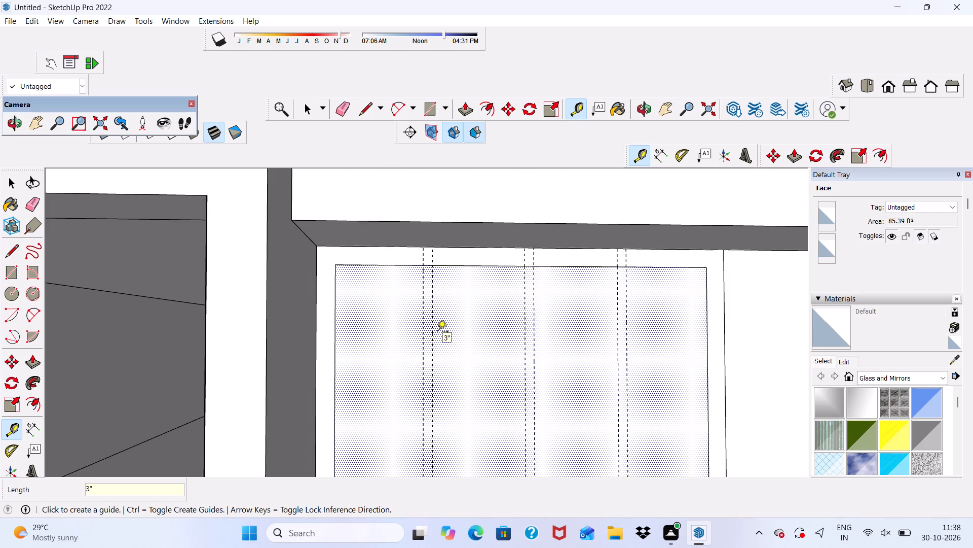
{"action": "key", "text": "space"}
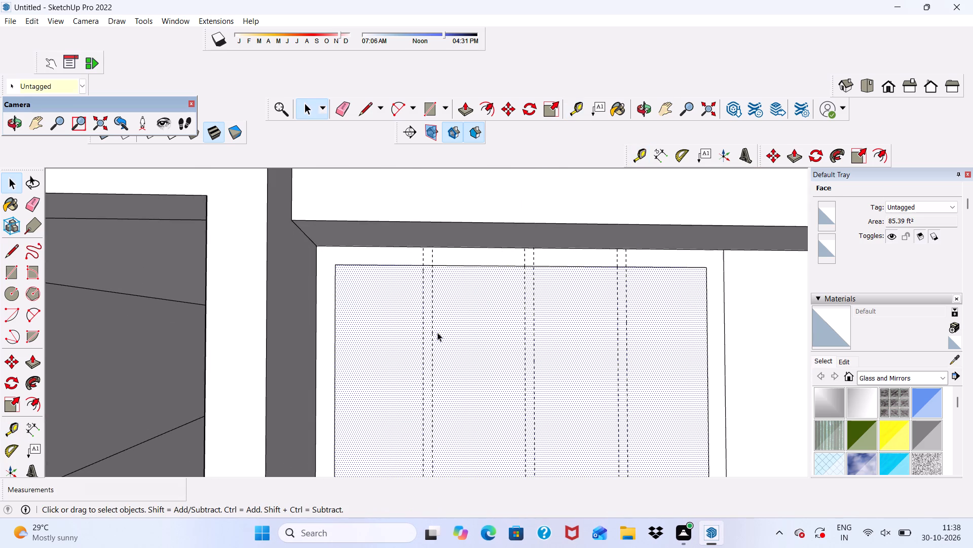
Draw an 8' 3 3/4" vertical line along the first guide of the entrance-side pair, from the inner rectangle's top edge to its bottom edge.
{"action": "left_click", "coordinate": [370, 103]}
{"action": "scroll", "coordinate": [321, 192], "scroll_direction": "down", "scroll_amount": 7}
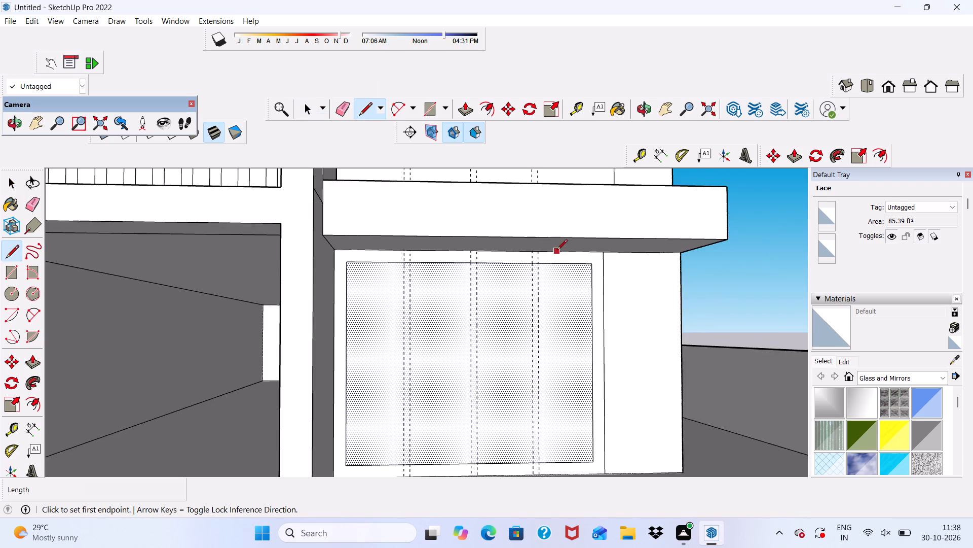
{"action": "scroll", "coordinate": [557, 251], "scroll_direction": "down", "scroll_amount": 2}
{"action": "middle_click_drag", "start_coordinate": [521, 331], "coordinate": [522, 377]}
{"action": "scroll", "coordinate": [451, 393], "scroll_direction": "up", "scroll_amount": 5}
{"action": "scroll", "coordinate": [472, 221], "scroll_direction": "down", "scroll_amount": 3}
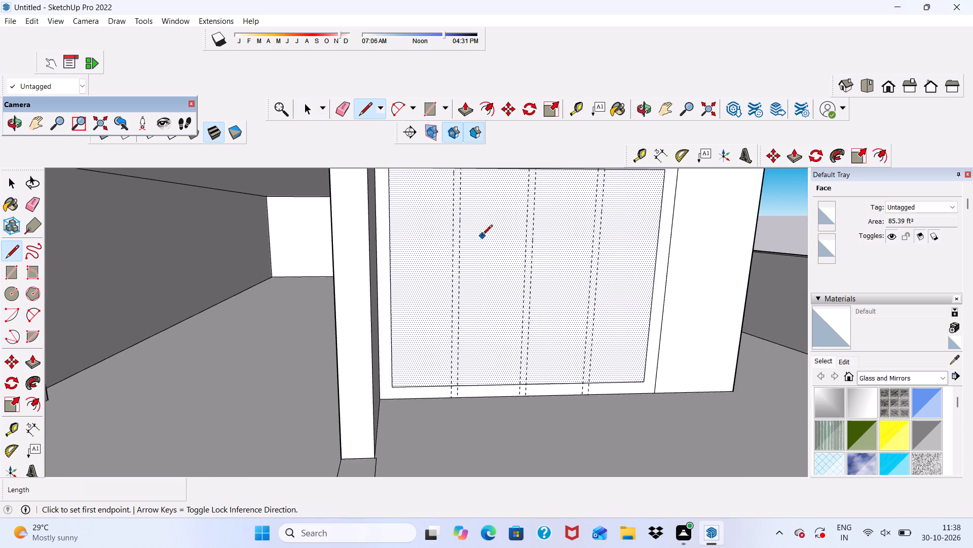
{"action": "scroll", "coordinate": [482, 236], "scroll_direction": "down", "scroll_amount": 4}
{"action": "scroll", "coordinate": [458, 220], "scroll_direction": "up", "scroll_amount": 17}
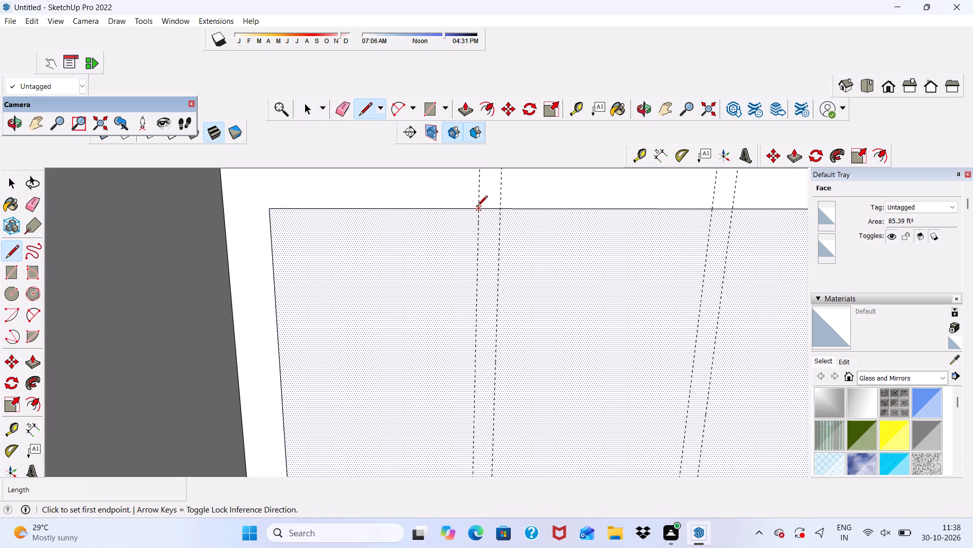
{"action": "left_click", "coordinate": [478, 209]}
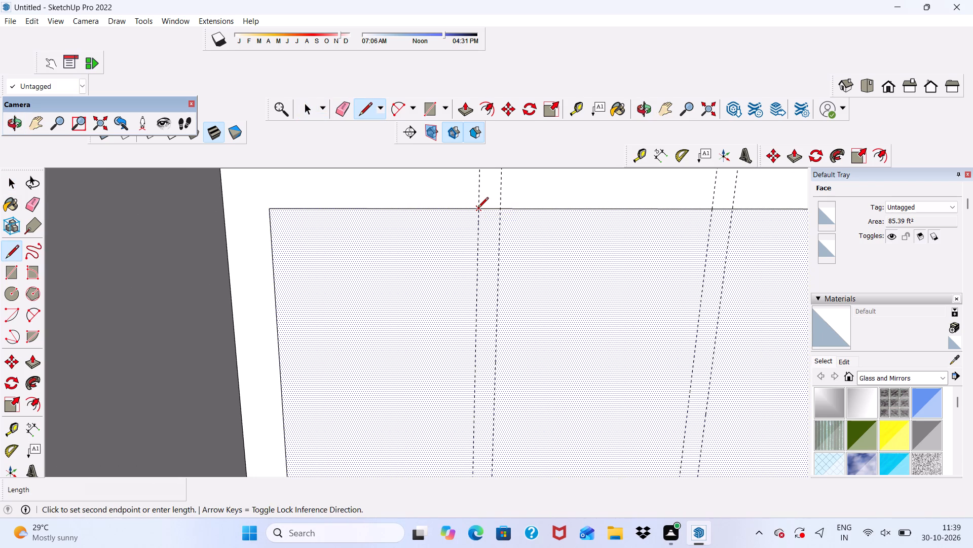
{"action": "scroll", "coordinate": [478, 232], "scroll_direction": "down", "scroll_amount": 12}
{"action": "scroll", "coordinate": [468, 459], "scroll_direction": "up", "scroll_amount": 6}
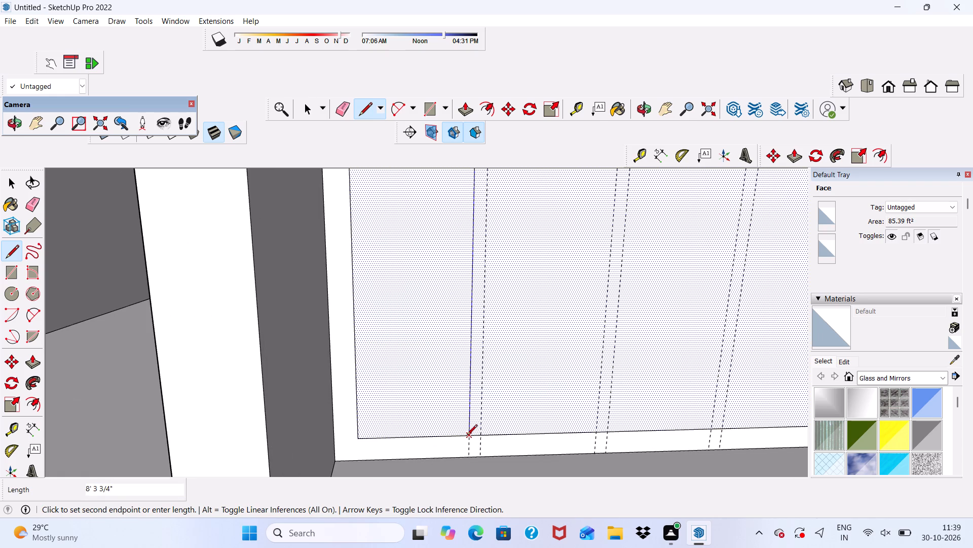
{"action": "scroll", "coordinate": [466, 449], "scroll_direction": "up", "scroll_amount": 8}
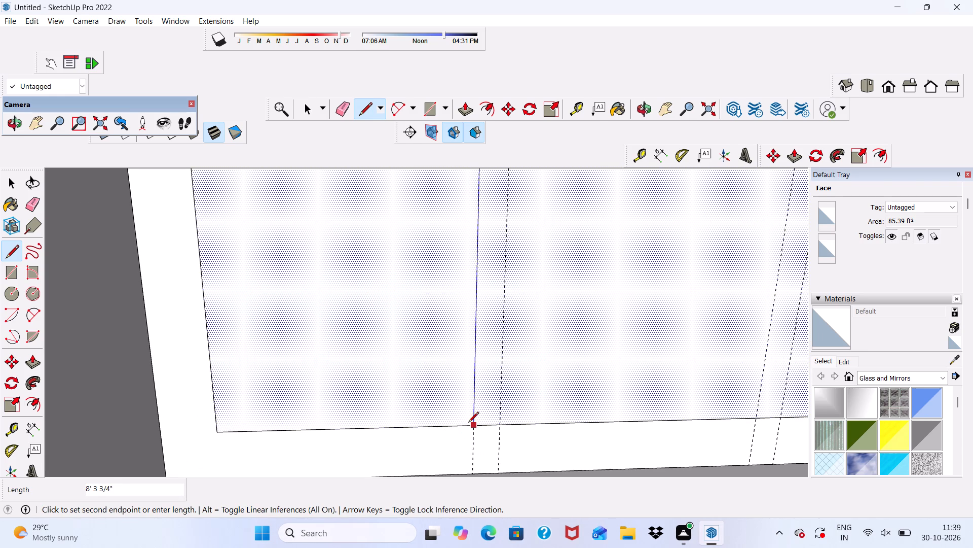
{"action": "scroll", "coordinate": [471, 436], "scroll_direction": "up", "scroll_amount": 8}
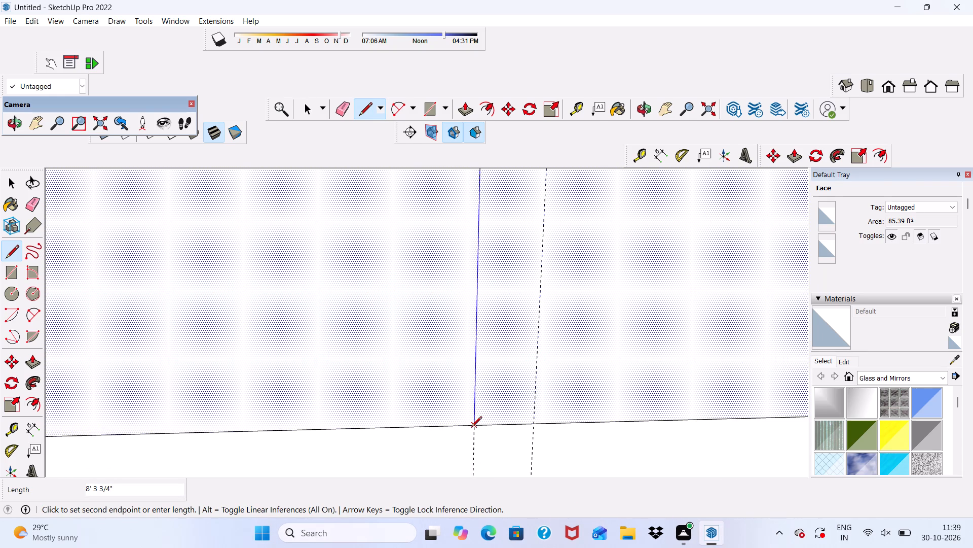
{"action": "left_click", "coordinate": [471, 428]}
Continue the line along the bottom edge and up the pair's second guide to the top edge, closing a 3" wide vertical strip.
{"action": "left_click", "coordinate": [531, 425]}
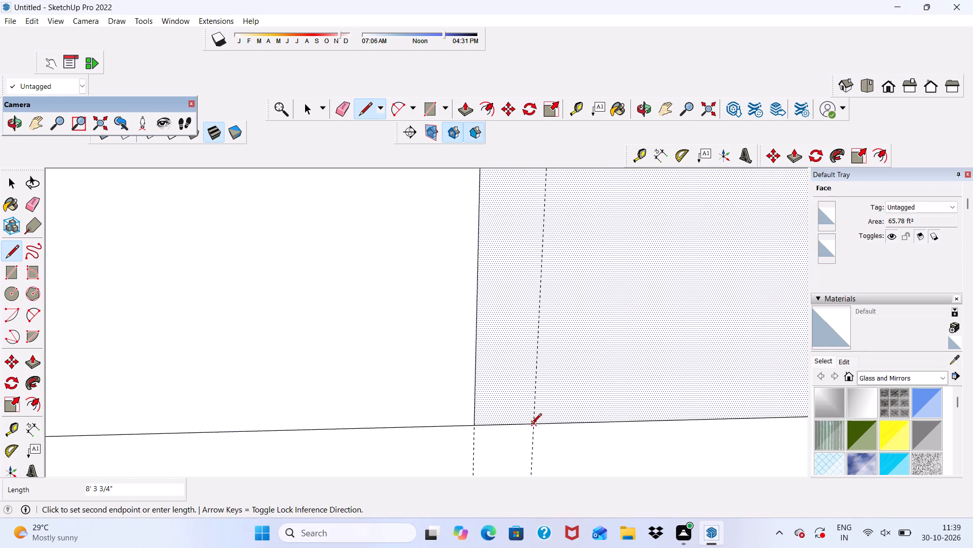
{"action": "scroll", "coordinate": [537, 381], "scroll_direction": "down", "scroll_amount": 18}
{"action": "scroll", "coordinate": [531, 350], "scroll_direction": "down", "scroll_amount": 5}
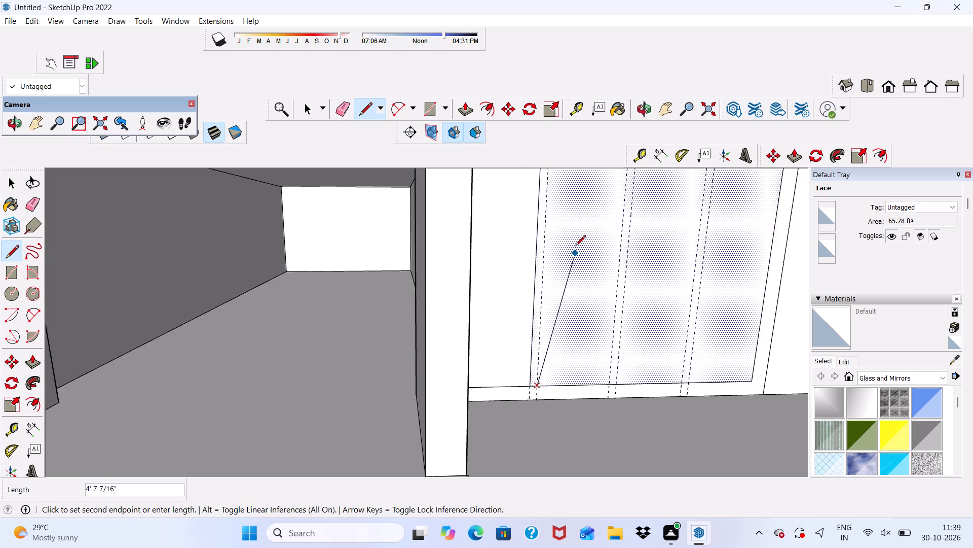
{"action": "scroll", "coordinate": [575, 248], "scroll_direction": "up", "scroll_amount": 5}
{"action": "scroll", "coordinate": [560, 277], "scroll_direction": "down", "scroll_amount": 6}
{"action": "scroll", "coordinate": [550, 203], "scroll_direction": "up", "scroll_amount": 5}
{"action": "scroll", "coordinate": [550, 224], "scroll_direction": "down", "scroll_amount": 6}
{"action": "scroll", "coordinate": [550, 238], "scroll_direction": "up", "scroll_amount": 5}
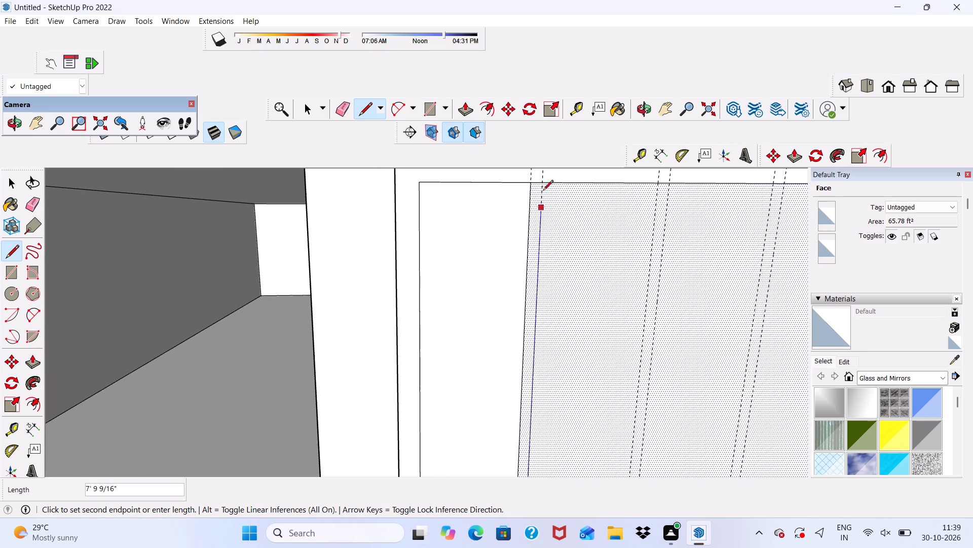
{"action": "scroll", "coordinate": [541, 172], "scroll_direction": "up", "scroll_amount": 11}
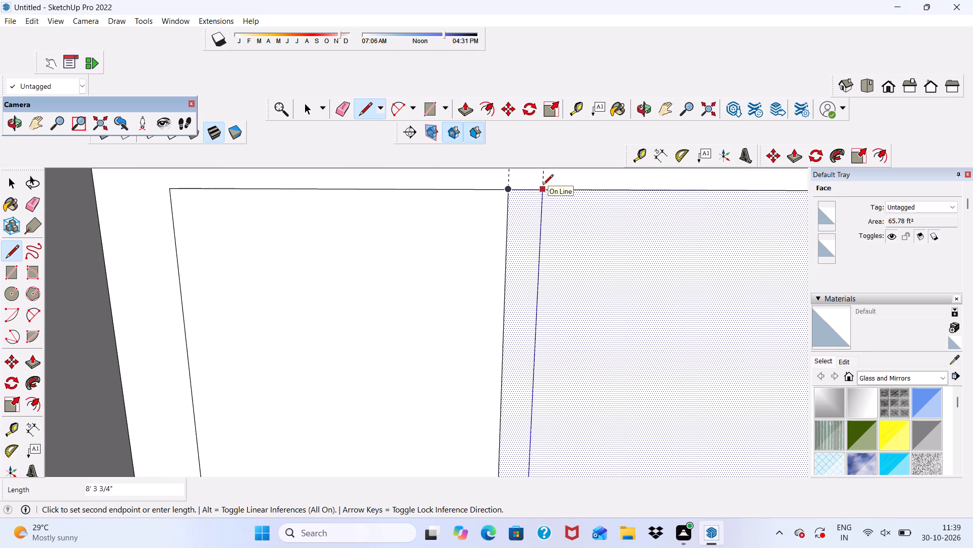
{"action": "left_click", "coordinate": [543, 186]}
Draw an 8' 3 3/4" vertical line along the middle pair's entrance-side guide, from the inner rectangle's top edge to its bottom edge.
{"action": "scroll", "coordinate": [540, 198], "scroll_direction": "down", "scroll_amount": 6}
{"action": "scroll", "coordinate": [450, 280], "scroll_direction": "down", "scroll_amount": 5}
{"action": "scroll", "coordinate": [662, 227], "scroll_direction": "up", "scroll_amount": 4}
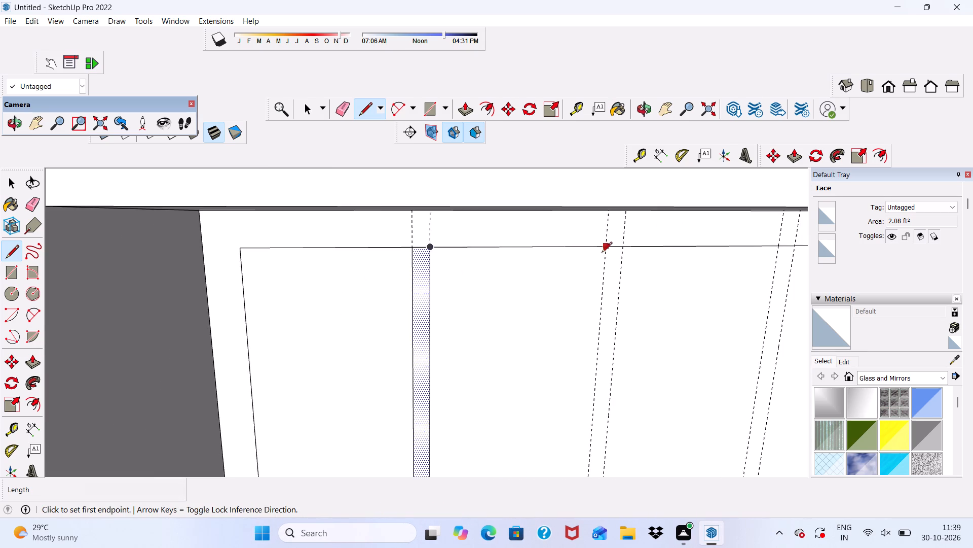
{"action": "scroll", "coordinate": [602, 253], "scroll_direction": "up", "scroll_amount": 9}
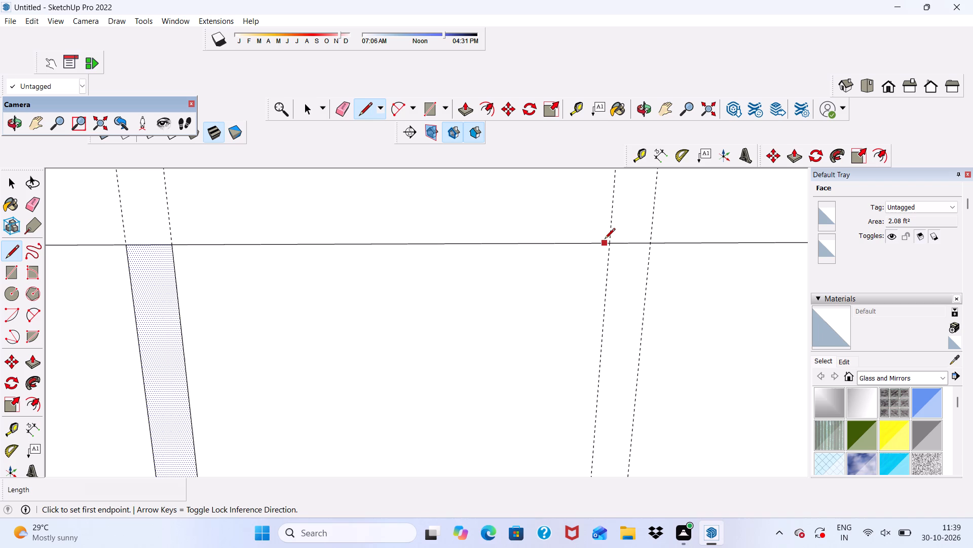
{"action": "scroll", "coordinate": [606, 243], "scroll_direction": "up", "scroll_amount": 3}
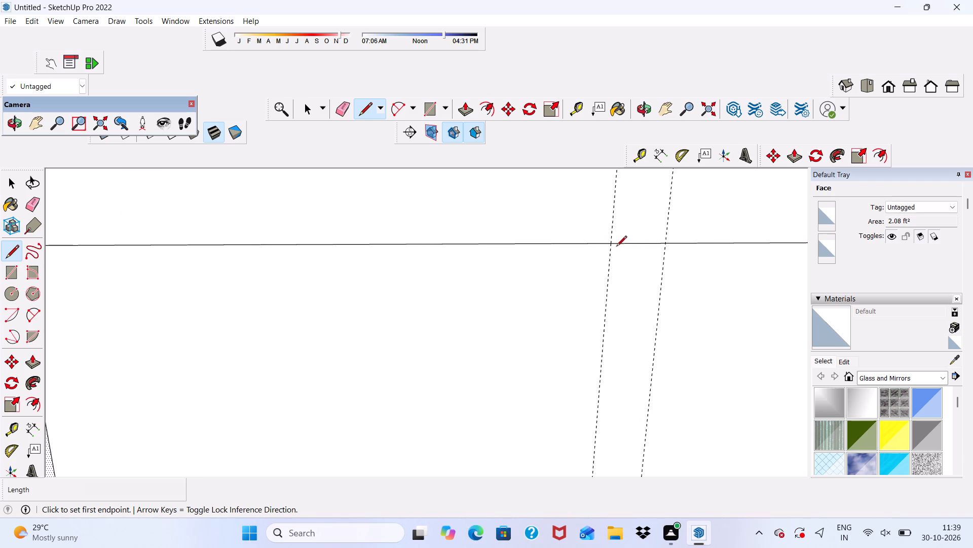
{"action": "left_click", "coordinate": [611, 244]}
{"action": "scroll", "coordinate": [609, 298], "scroll_direction": "down", "scroll_amount": 4}
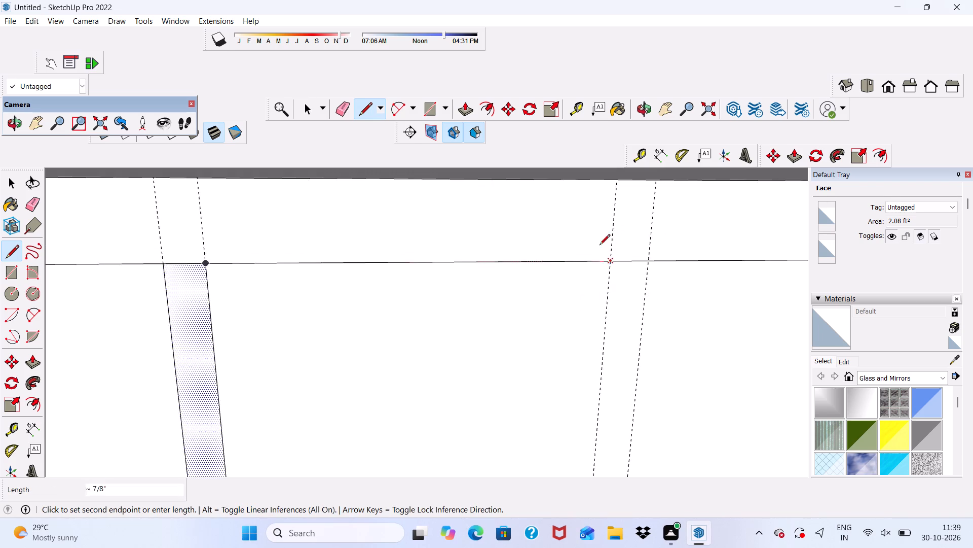
{"action": "scroll", "coordinate": [600, 246], "scroll_direction": "down", "scroll_amount": 16}
{"action": "scroll", "coordinate": [612, 262], "scroll_direction": "down", "scroll_amount": 12}
{"action": "scroll", "coordinate": [591, 430], "scroll_direction": "up", "scroll_amount": 5}
{"action": "scroll", "coordinate": [603, 386], "scroll_direction": "up", "scroll_amount": 14}
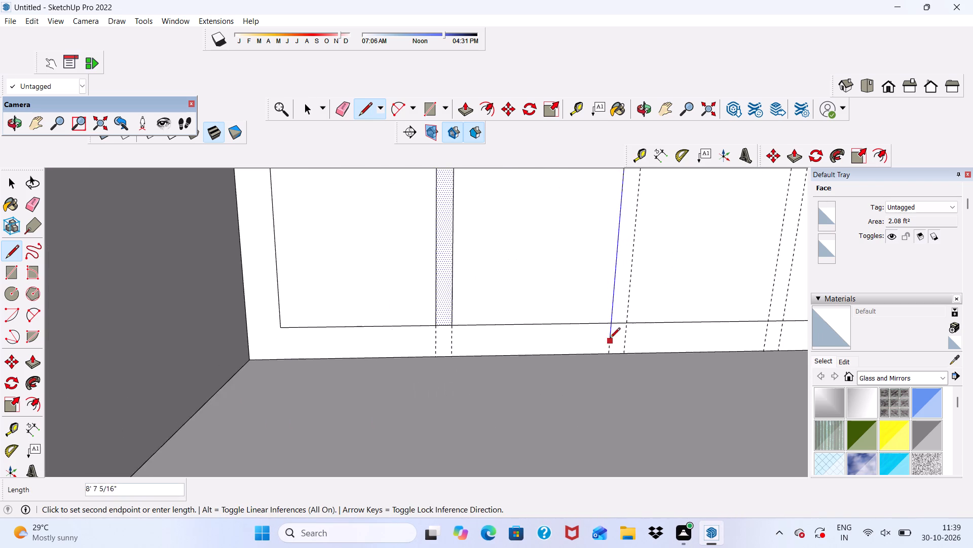
{"action": "scroll", "coordinate": [614, 327], "scroll_direction": "up", "scroll_amount": 9}
{"action": "left_click", "coordinate": [612, 320]}
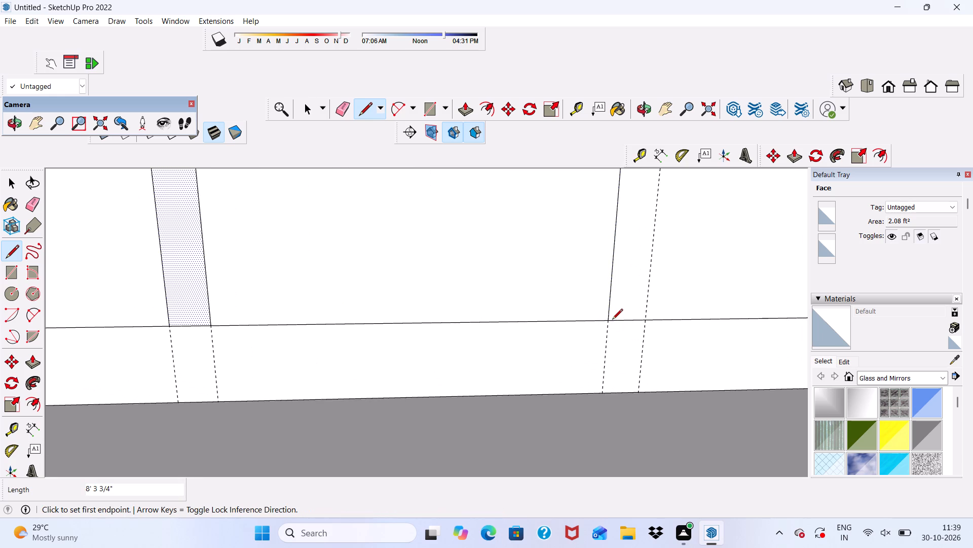
Draw an 8' 3 3/4" vertical line along the middle pair's second guide, from the inner rectangle's bottom edge to its top edge.
{"action": "left_click", "coordinate": [645, 322]}
{"action": "scroll", "coordinate": [710, 222], "scroll_direction": "down", "scroll_amount": 6}
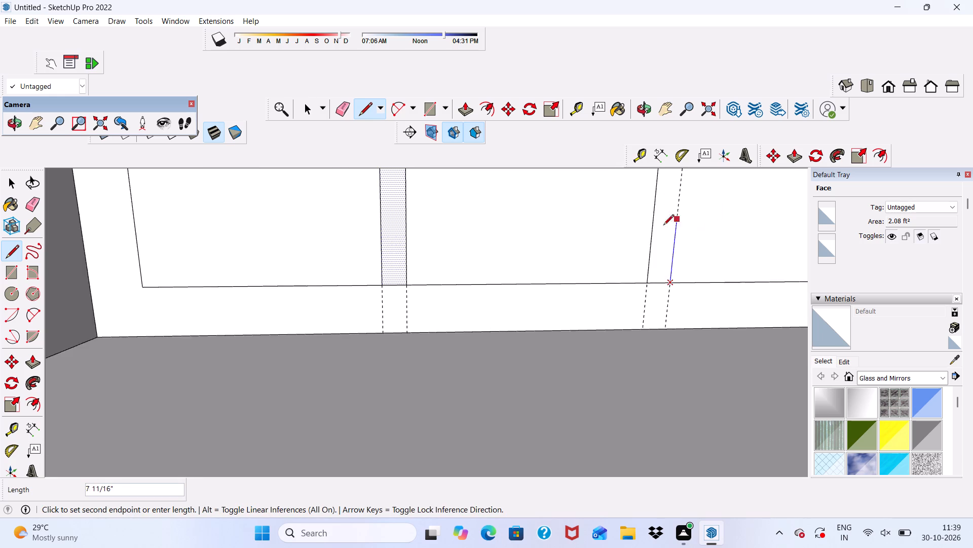
{"action": "scroll", "coordinate": [620, 253], "scroll_direction": "down", "scroll_amount": 20}
{"action": "scroll", "coordinate": [627, 283], "scroll_direction": "down", "scroll_amount": 9}
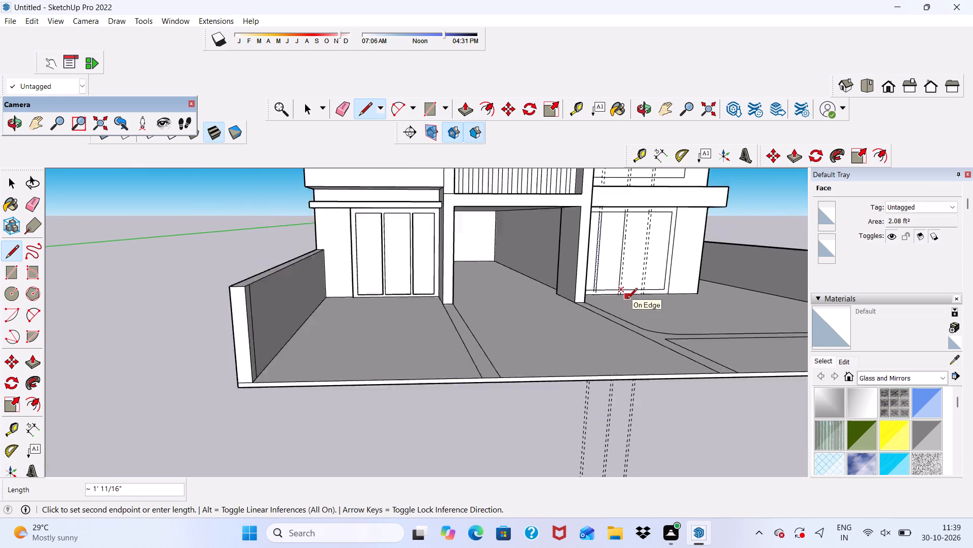
{"action": "scroll", "coordinate": [633, 248], "scroll_direction": "up", "scroll_amount": 6}
{"action": "scroll", "coordinate": [629, 199], "scroll_direction": "up", "scroll_amount": 19}
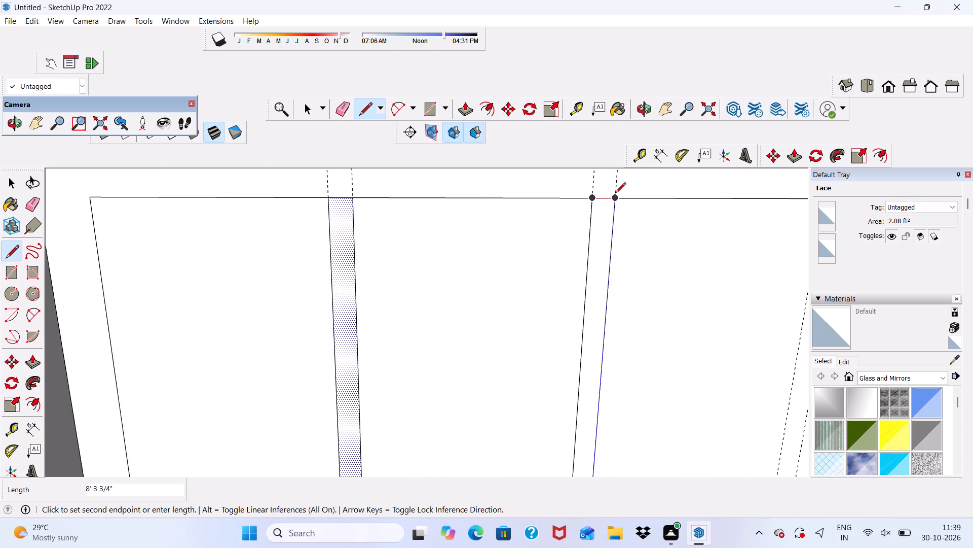
{"action": "left_click", "coordinate": [613, 201]}
Draw an 8' 3 3/4" vertical line along the outer pair's first guide, from the inner rectangle's top edge to its bottom edge.
{"action": "scroll", "coordinate": [556, 224], "scroll_direction": "down", "scroll_amount": 6}
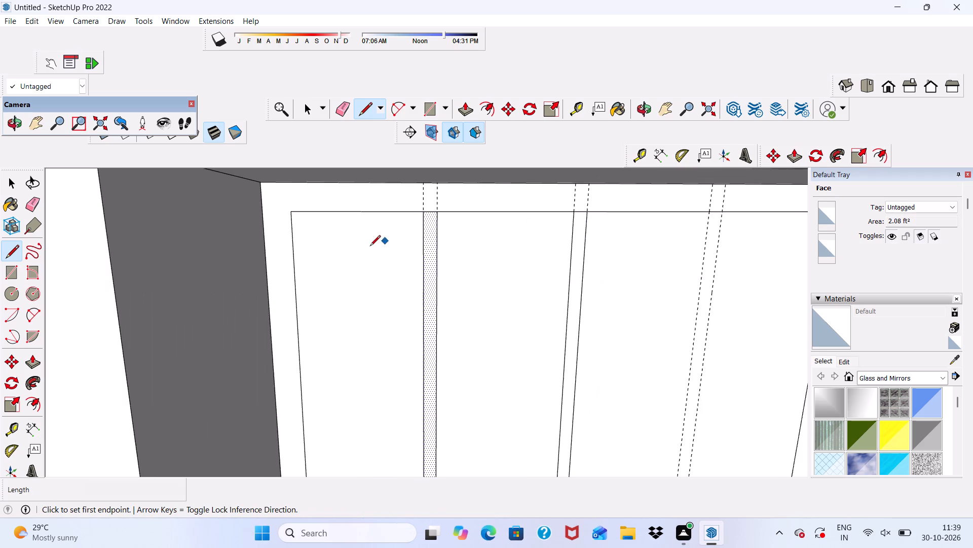
{"action": "scroll", "coordinate": [370, 247], "scroll_direction": "down", "scroll_amount": 6}
{"action": "scroll", "coordinate": [584, 241], "scroll_direction": "up", "scroll_amount": 15}
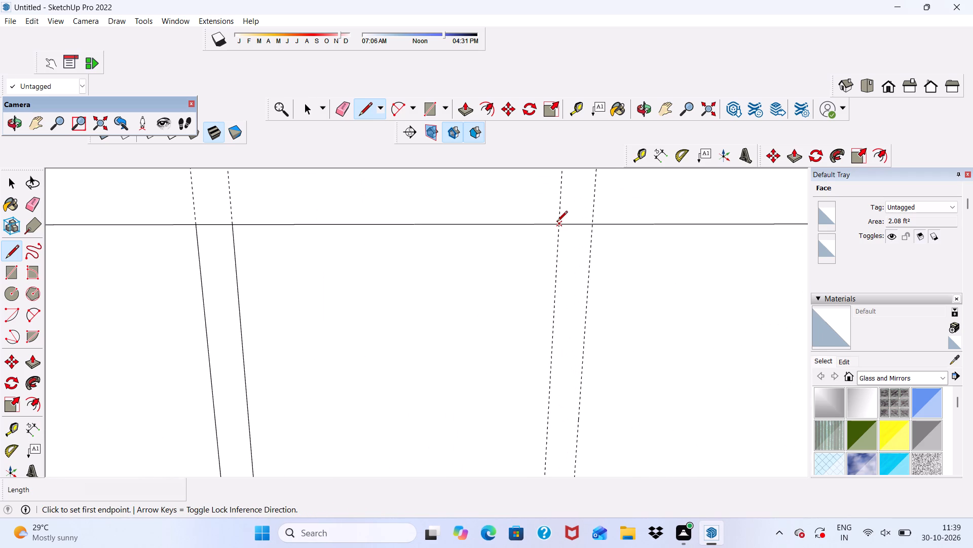
{"action": "left_click", "coordinate": [557, 228]}
{"action": "scroll", "coordinate": [555, 247], "scroll_direction": "down", "scroll_amount": 4}
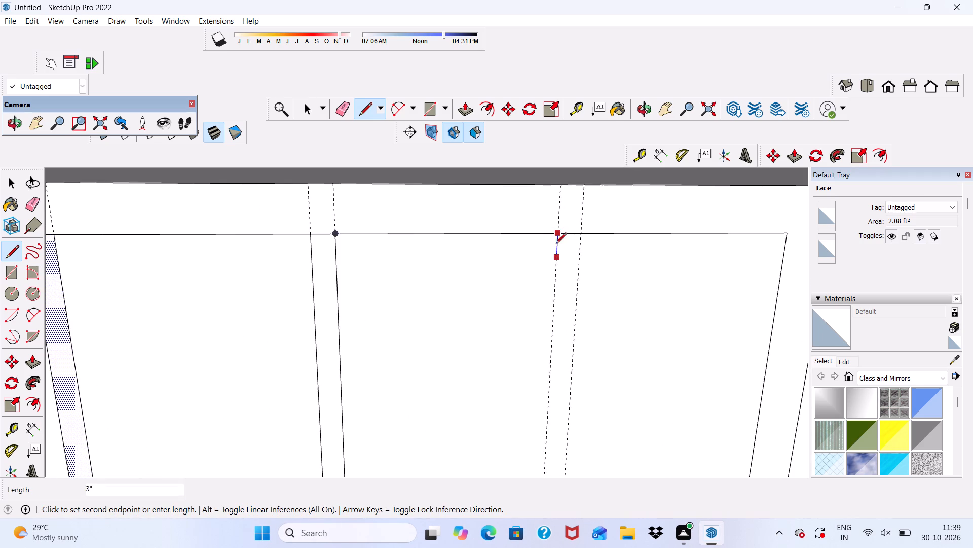
{"action": "scroll", "coordinate": [550, 224], "scroll_direction": "down", "scroll_amount": 13}
{"action": "scroll", "coordinate": [537, 338], "scroll_direction": "up", "scroll_amount": 5}
{"action": "scroll", "coordinate": [556, 317], "scroll_direction": "down", "scroll_amount": 7}
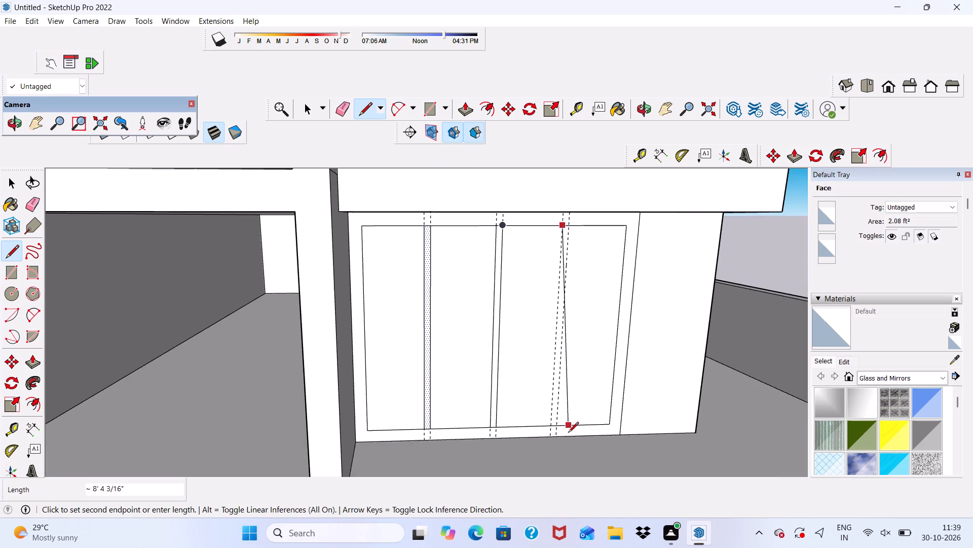
{"action": "scroll", "coordinate": [558, 455], "scroll_direction": "up", "scroll_amount": 7}
{"action": "scroll", "coordinate": [547, 401], "scroll_direction": "down", "scroll_amount": 1}
{"action": "scroll", "coordinate": [551, 404], "scroll_direction": "up", "scroll_amount": 5}
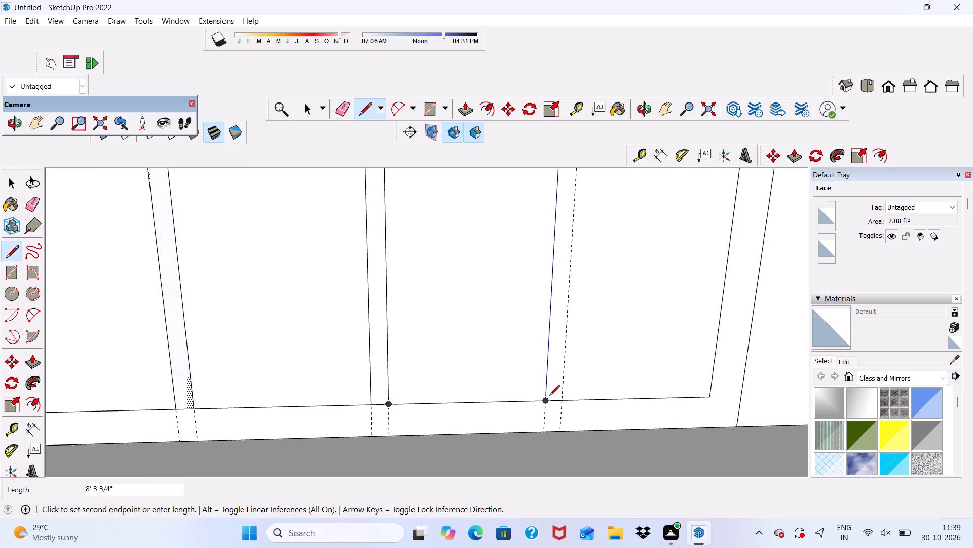
{"action": "scroll", "coordinate": [549, 396], "scroll_direction": "up", "scroll_amount": 5}
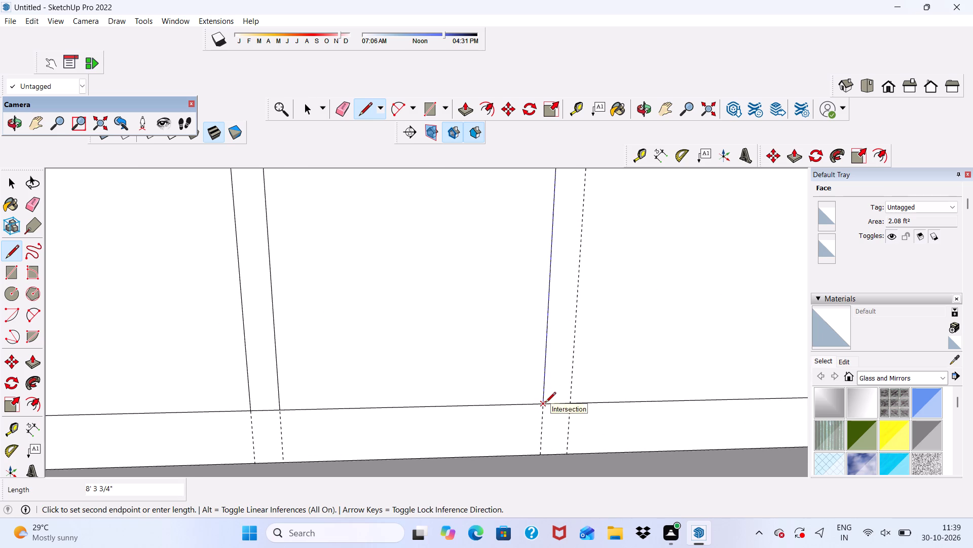
{"action": "left_click", "coordinate": [545, 403]}
Continue the line along the bottom edge and up the outer pair's second guide to the top edge, closing the third vertical strip.
{"action": "left_click", "coordinate": [570, 402]}
{"action": "scroll", "coordinate": [568, 407], "scroll_direction": "down", "scroll_amount": 5}
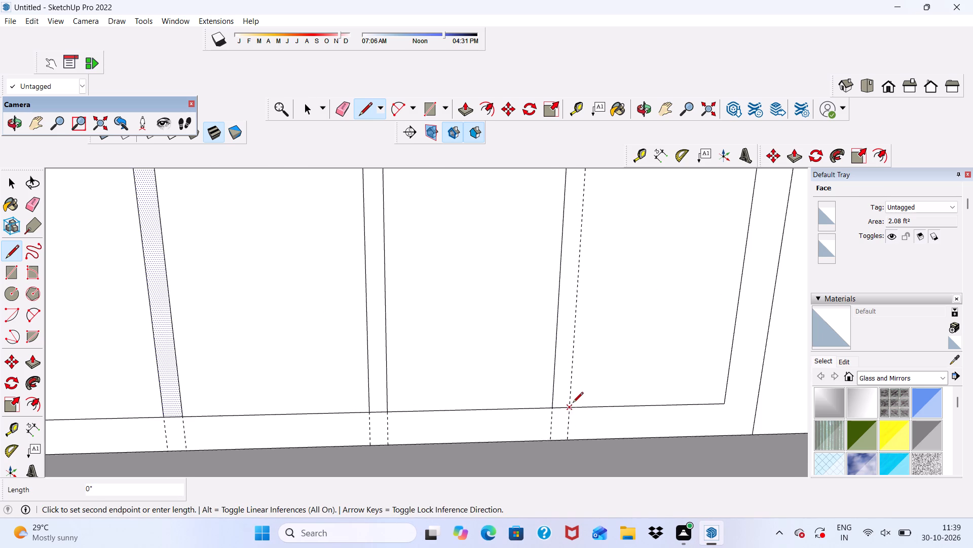
{"action": "scroll", "coordinate": [573, 403], "scroll_direction": "down", "scroll_amount": 5}
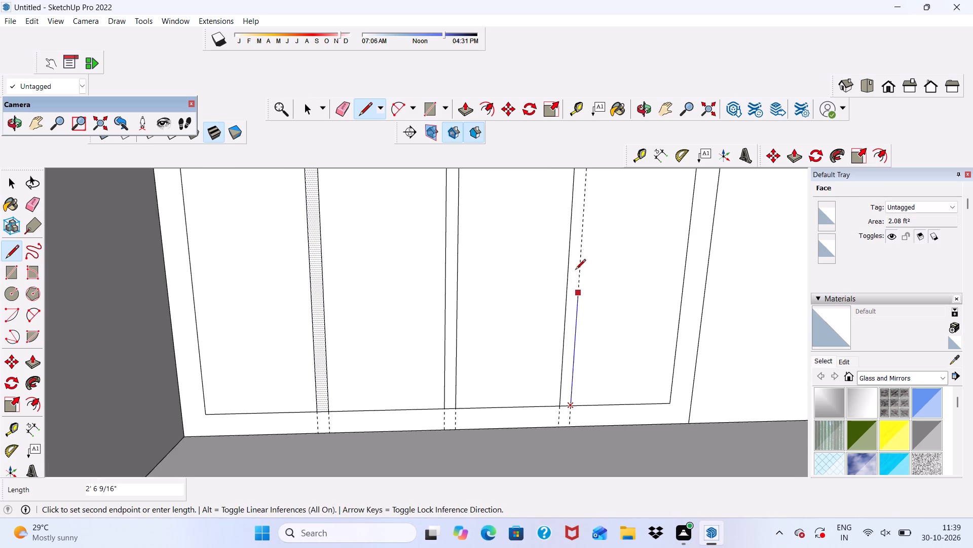
{"action": "scroll", "coordinate": [575, 264], "scroll_direction": "up", "scroll_amount": 1}
{"action": "scroll", "coordinate": [580, 309], "scroll_direction": "down", "scroll_amount": 5}
{"action": "scroll", "coordinate": [564, 392], "scroll_direction": "down", "scroll_amount": 7}
{"action": "scroll", "coordinate": [583, 267], "scroll_direction": "up", "scroll_amount": 10}
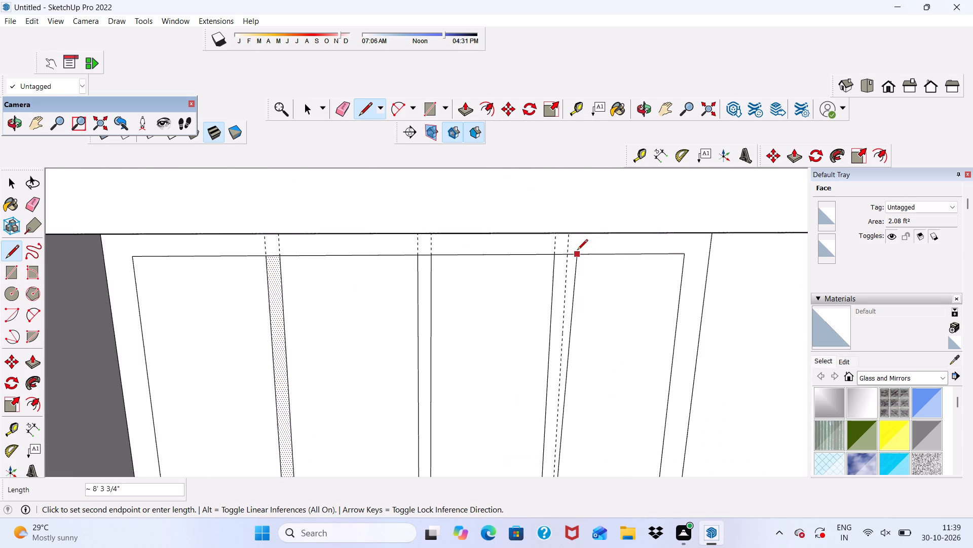
{"action": "scroll", "coordinate": [577, 251], "scroll_direction": "up", "scroll_amount": 9}
{"action": "left_click", "coordinate": [565, 250]}
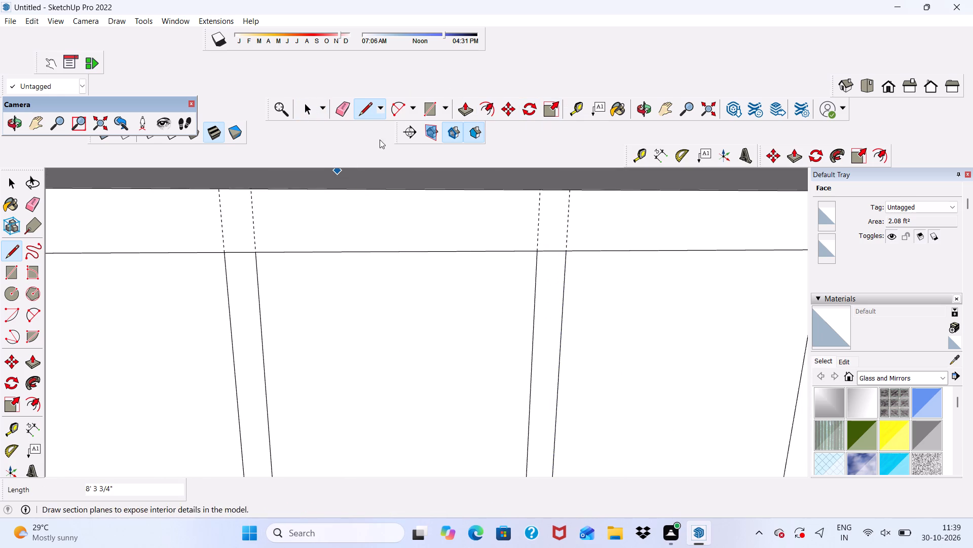
Erase the three pairs of vertical guides on the ground-floor front opening.
{"action": "left_click", "coordinate": [344, 106]}
{"action": "left_click_drag", "start_coordinate": [510, 209], "coordinate": [517, 211]}
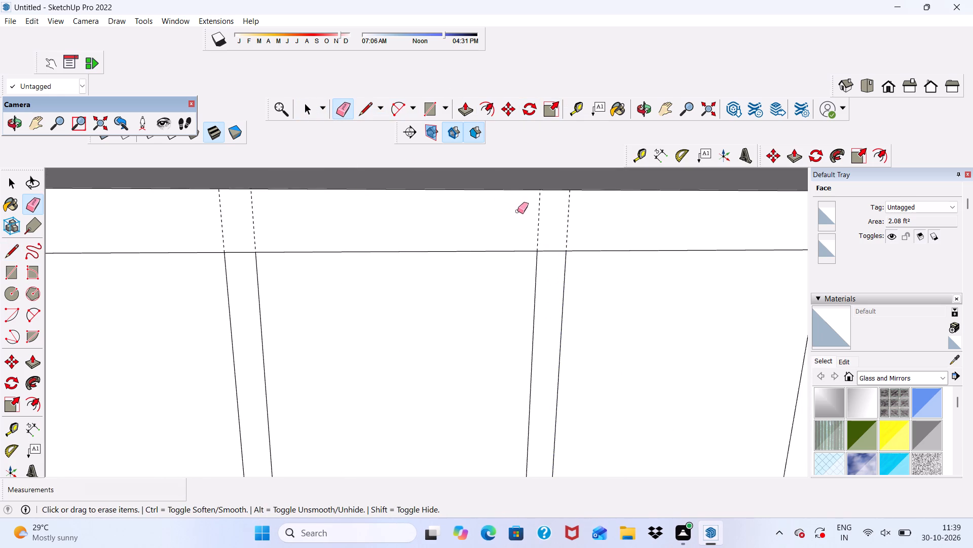
{"action": "left_click_drag", "start_coordinate": [517, 211], "coordinate": [567, 214]}
{"action": "left_click_drag", "start_coordinate": [569, 214], "coordinate": [575, 214]}
{"action": "scroll", "coordinate": [547, 197], "scroll_direction": "down", "scroll_amount": 6}
{"action": "scroll", "coordinate": [351, 195], "scroll_direction": "up", "scroll_amount": 2}
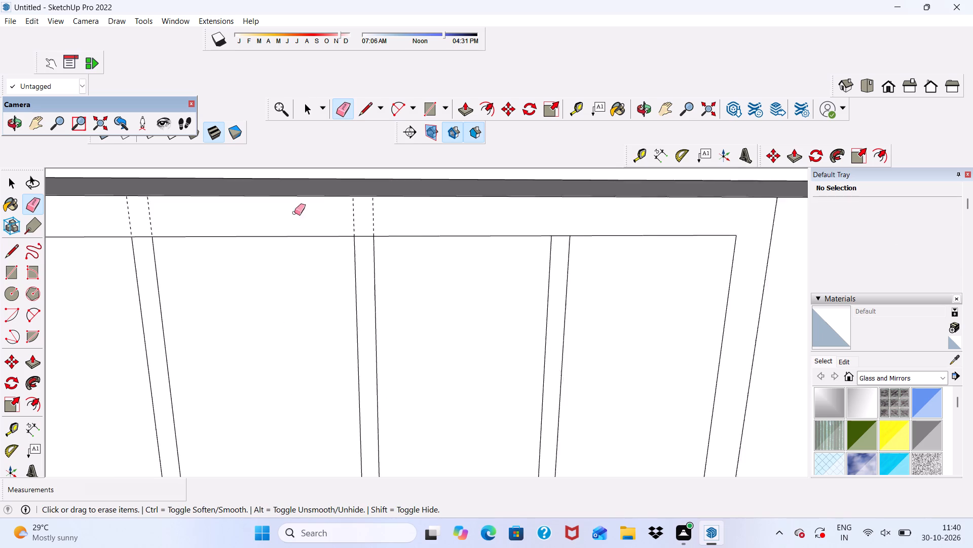
{"action": "scroll", "coordinate": [294, 213], "scroll_direction": "up", "scroll_amount": 4}
{"action": "left_click_drag", "start_coordinate": [467, 197], "coordinate": [496, 202]}
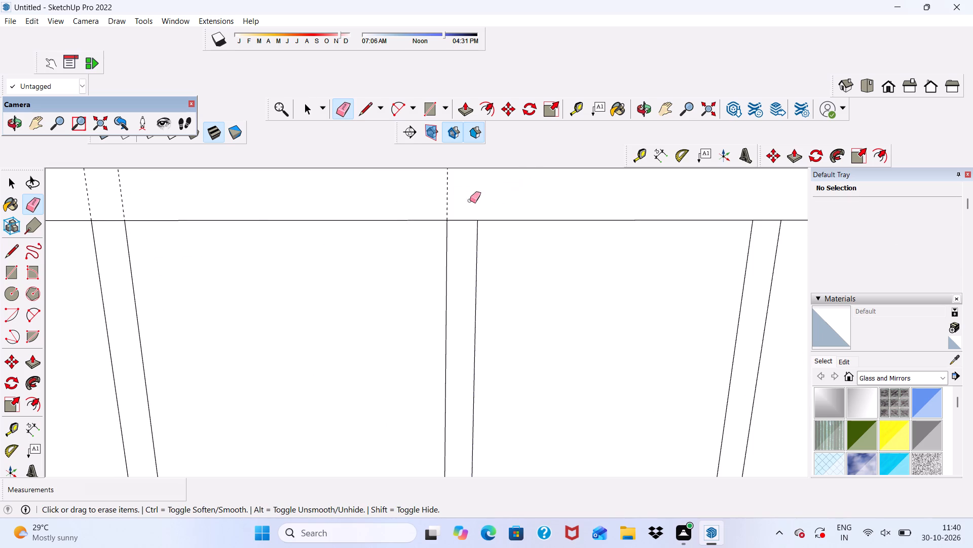
{"action": "left_click_drag", "start_coordinate": [456, 200], "coordinate": [440, 202]}
{"action": "scroll", "coordinate": [451, 203], "scroll_direction": "down", "scroll_amount": 13}
{"action": "scroll", "coordinate": [410, 222], "scroll_direction": "up", "scroll_amount": 6}
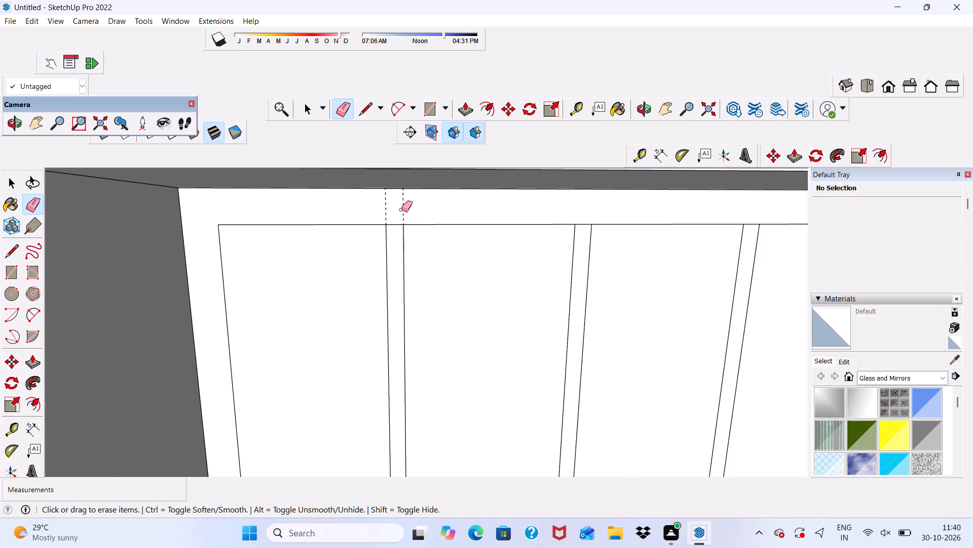
{"action": "left_click", "coordinate": [401, 210]}
{"action": "left_click_drag", "start_coordinate": [383, 205], "coordinate": [389, 210]}
Erase the short top-edge segments across the three mullion strips so they join the frame's top band.
{"action": "scroll", "coordinate": [399, 223], "scroll_direction": "up", "scroll_amount": 7}
{"action": "left_click_drag", "start_coordinate": [395, 224], "coordinate": [395, 228]}
{"action": "scroll", "coordinate": [452, 238], "scroll_direction": "down", "scroll_amount": 7}
{"action": "scroll", "coordinate": [654, 234], "scroll_direction": "up", "scroll_amount": 7}
{"action": "left_click", "coordinate": [660, 231]}
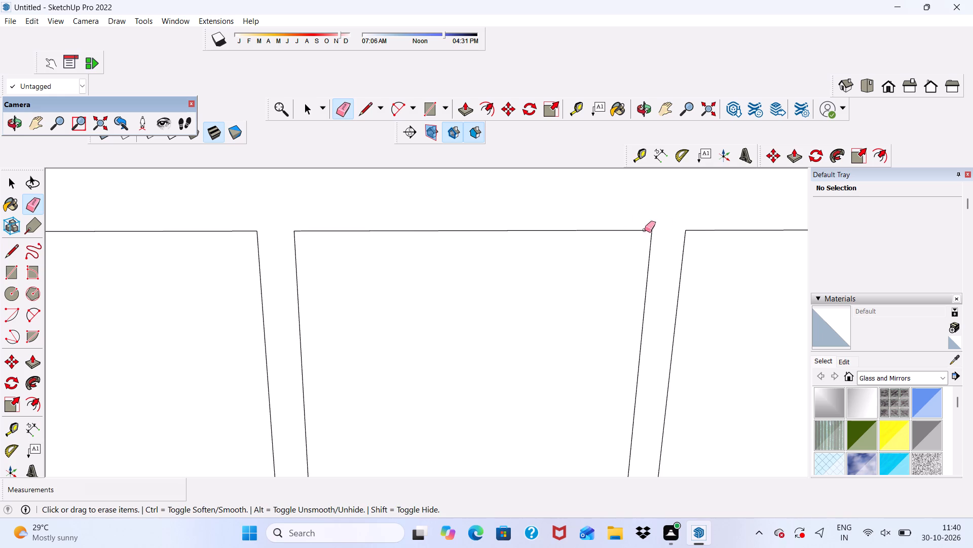
{"action": "scroll", "coordinate": [392, 242], "scroll_direction": "down", "scroll_amount": 11}
{"action": "scroll", "coordinate": [667, 233], "scroll_direction": "up", "scroll_amount": 5}
{"action": "left_click_drag", "start_coordinate": [667, 233], "coordinate": [668, 246]}
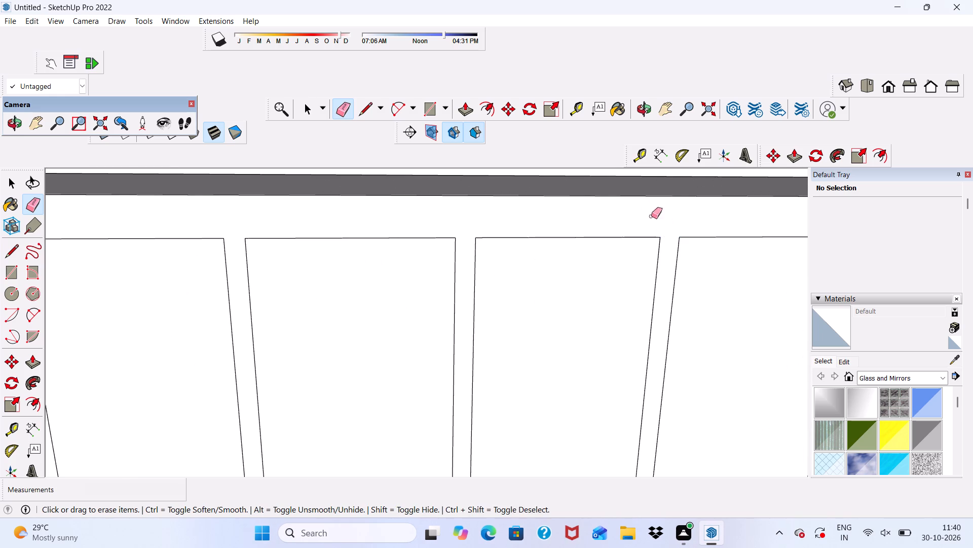
Erase the short bottom-edge segments across the three mullion strips so they join the frame's bottom band.
{"action": "scroll", "coordinate": [580, 201], "scroll_direction": "down", "scroll_amount": 5}
{"action": "scroll", "coordinate": [512, 166], "scroll_direction": "down", "scroll_amount": 5}
{"action": "scroll", "coordinate": [644, 180], "scroll_direction": "down", "scroll_amount": 10}
{"action": "scroll", "coordinate": [630, 389], "scroll_direction": "up", "scroll_amount": 8}
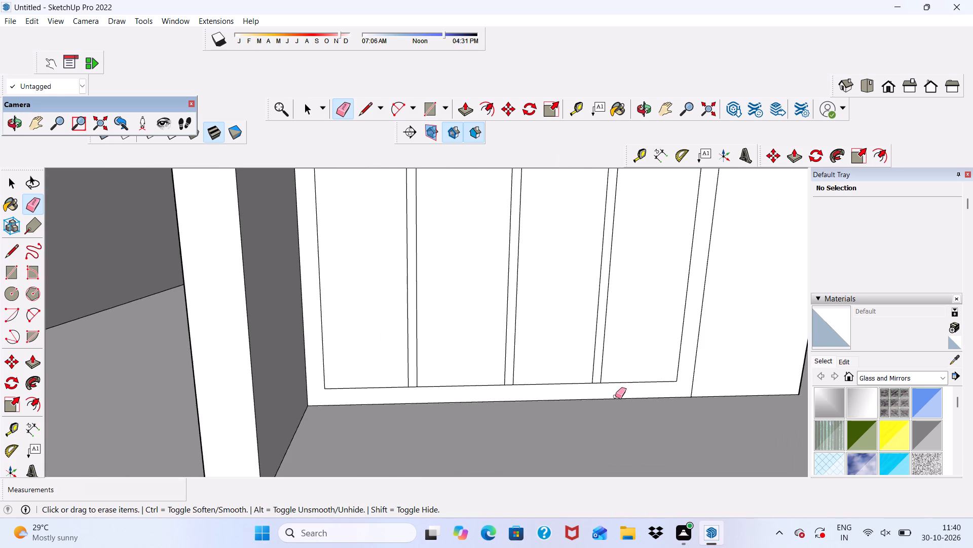
{"action": "scroll", "coordinate": [615, 396], "scroll_direction": "up", "scroll_amount": 12}
{"action": "left_click_drag", "start_coordinate": [591, 379], "coordinate": [592, 391]}
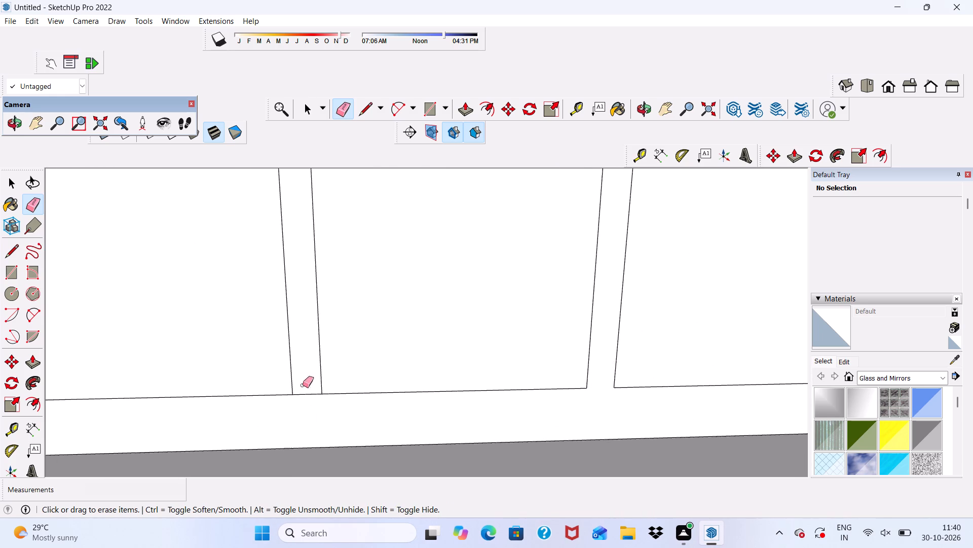
{"action": "left_click_drag", "start_coordinate": [309, 392], "coordinate": [311, 405]}
{"action": "scroll", "coordinate": [338, 394], "scroll_direction": "down", "scroll_amount": 10}
{"action": "scroll", "coordinate": [327, 391], "scroll_direction": "up", "scroll_amount": 2}
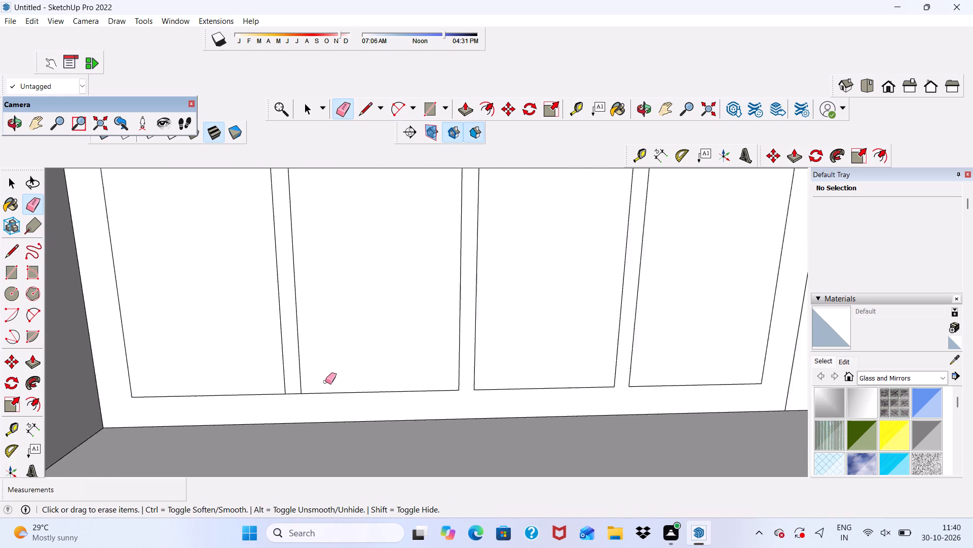
{"action": "scroll", "coordinate": [325, 382], "scroll_direction": "up", "scroll_amount": 9}
{"action": "left_click_drag", "start_coordinate": [316, 391], "coordinate": [318, 410]}
{"action": "scroll", "coordinate": [318, 408], "scroll_direction": "down", "scroll_amount": 13}
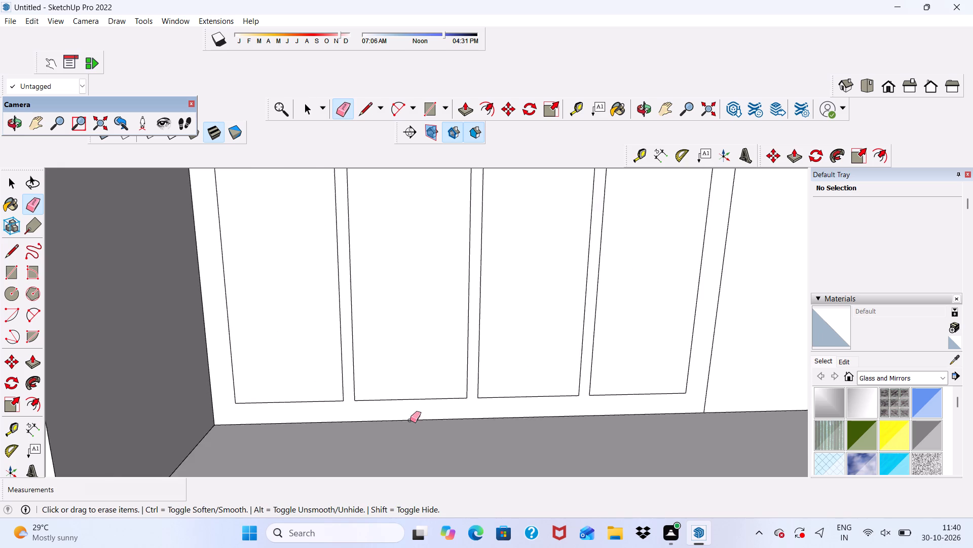
{"action": "scroll", "coordinate": [410, 420], "scroll_direction": "down", "scroll_amount": 6}
{"action": "key", "text": "space"}
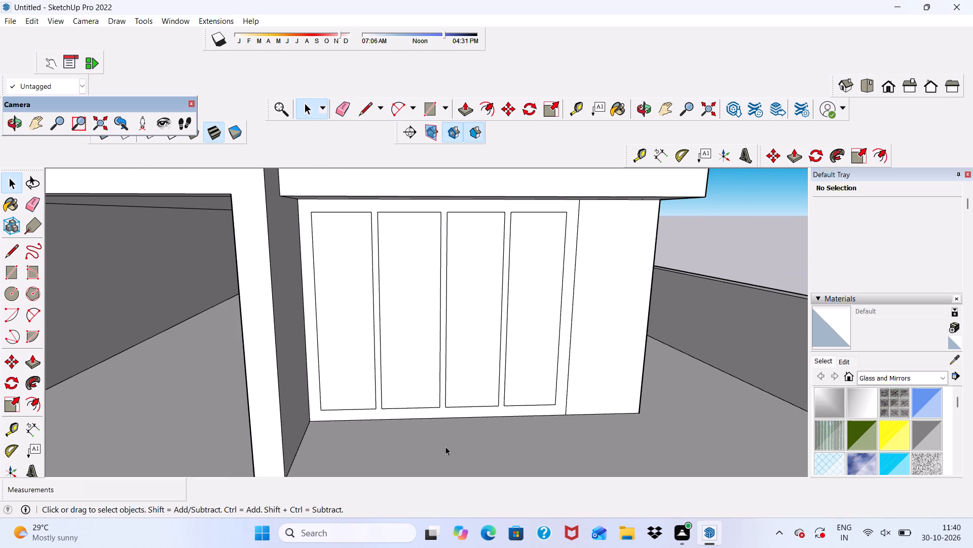
Push/Pull the joined frame-and-mullion face of the ground-floor opening outward by 3".
{"action": "scroll", "coordinate": [500, 304], "scroll_direction": "down", "scroll_amount": 10}
{"action": "scroll", "coordinate": [537, 287], "scroll_direction": "up", "scroll_amount": 3}
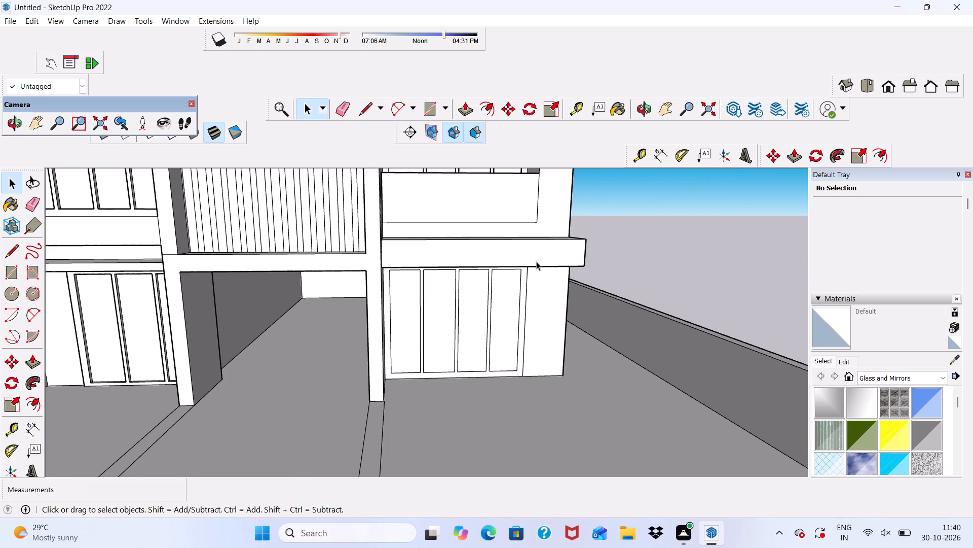
{"action": "left_click", "coordinate": [469, 105]}
{"action": "scroll", "coordinate": [483, 247], "scroll_direction": "up", "scroll_amount": 3}
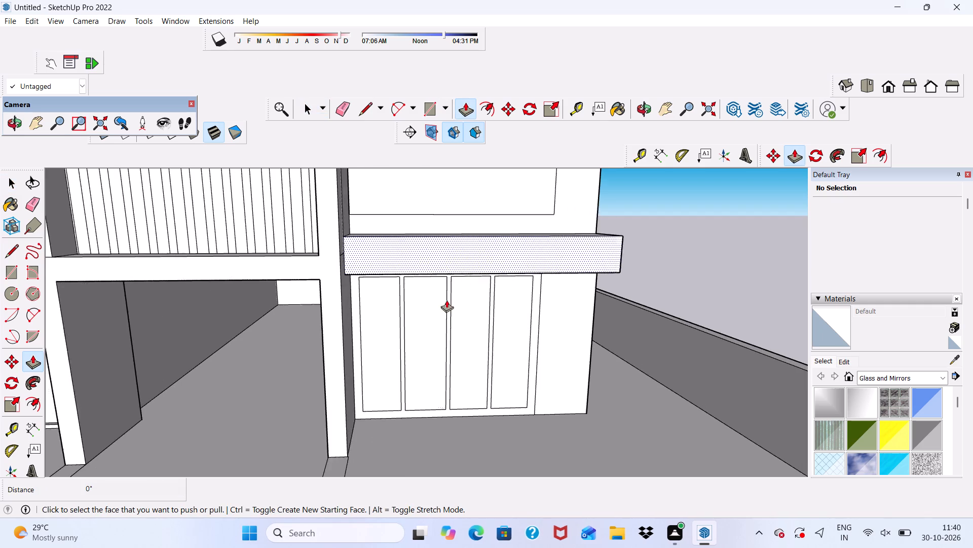
{"action": "scroll", "coordinate": [446, 300], "scroll_direction": "up", "scroll_amount": 5}
{"action": "scroll", "coordinate": [375, 268], "scroll_direction": "up", "scroll_amount": 5}
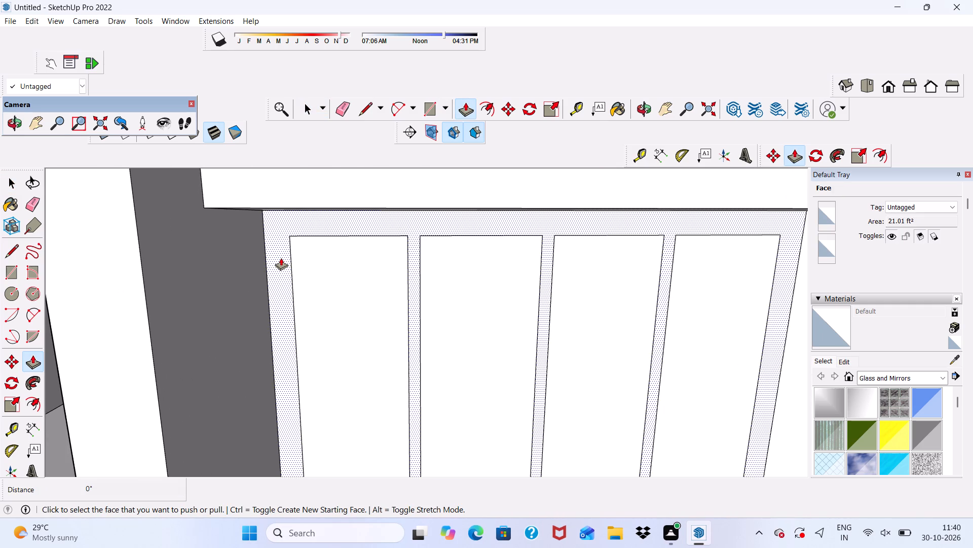
{"action": "left_click", "coordinate": [281, 258]}
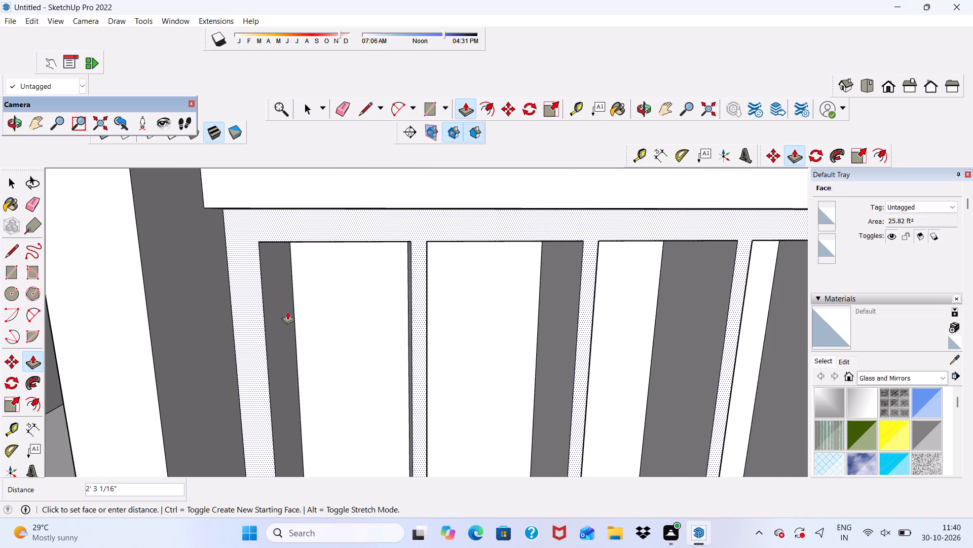
{"action": "key", "text": "3"}
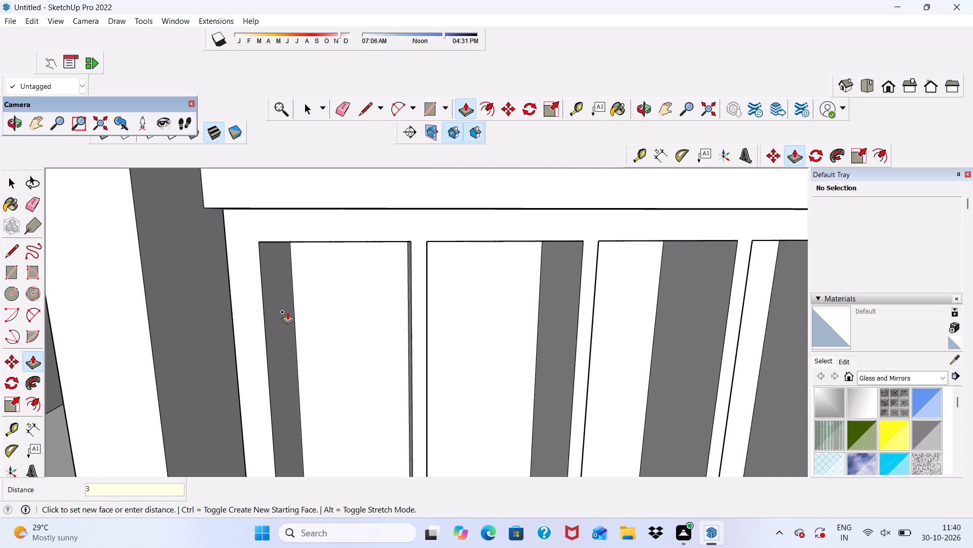
{"action": "key", "text": "shift+quotedbl"}
{"action": "key", "text": "Return"}
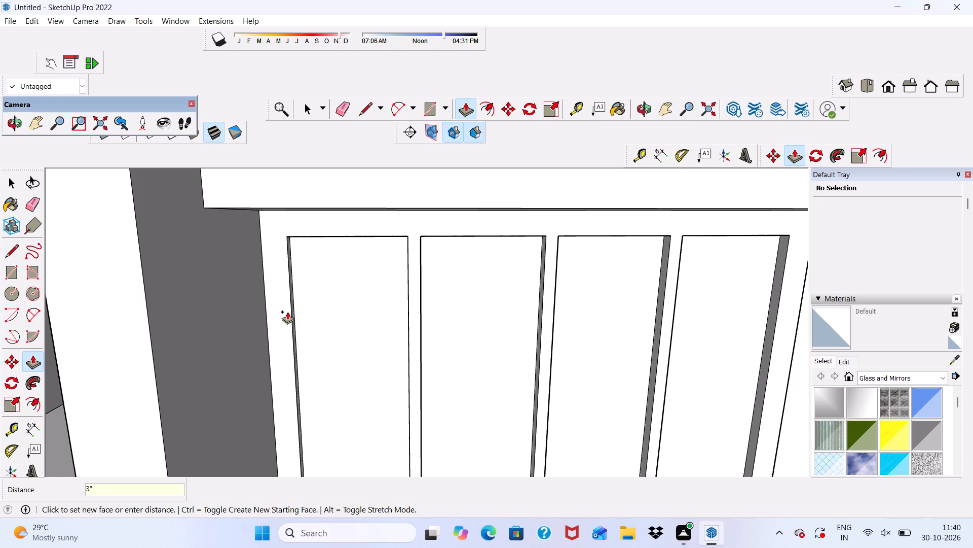
{"action": "key", "text": "space"}
Examine the house's front facade and the new ground-floor window frame from several angles.
{"action": "scroll", "coordinate": [342, 402], "scroll_direction": "down", "scroll_amount": 4}
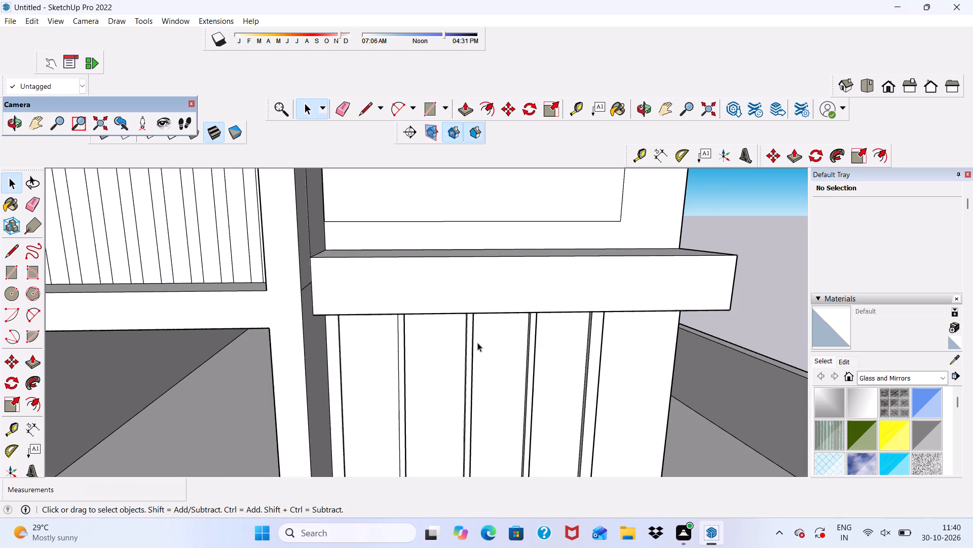
{"action": "scroll", "coordinate": [477, 342], "scroll_direction": "down", "scroll_amount": 10}
{"action": "middle_click_drag", "start_coordinate": [455, 341], "coordinate": [438, 178]}
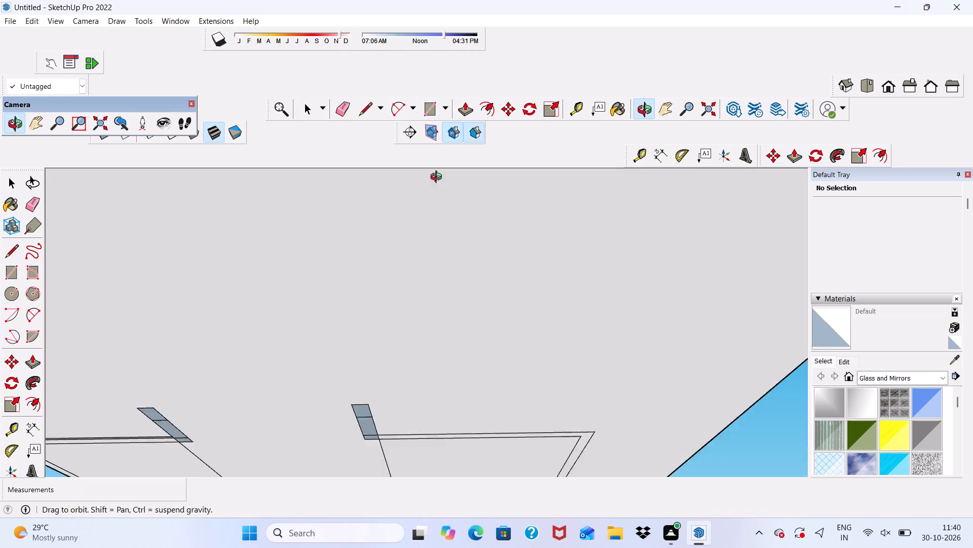
{"action": "middle_click_drag", "start_coordinate": [438, 178], "coordinate": [475, 316]}
{"action": "scroll", "coordinate": [464, 303], "scroll_direction": "up", "scroll_amount": 1}
{"action": "scroll", "coordinate": [464, 291], "scroll_direction": "down", "scroll_amount": 6}
{"action": "middle_click_drag", "start_coordinate": [528, 286], "coordinate": [412, 318]}
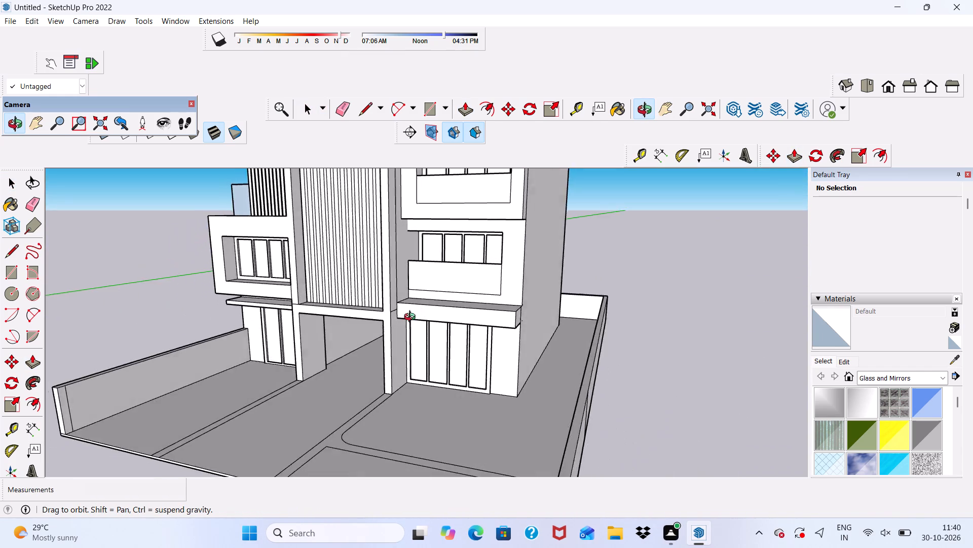
{"action": "middle_click_drag", "start_coordinate": [412, 318], "coordinate": [520, 316]}
{"action": "scroll", "coordinate": [504, 312], "scroll_direction": "up", "scroll_amount": 1}
{"action": "scroll", "coordinate": [448, 279], "scroll_direction": "down", "scroll_amount": 6}
{"action": "middle_click_drag", "start_coordinate": [441, 309], "coordinate": [357, 298]}
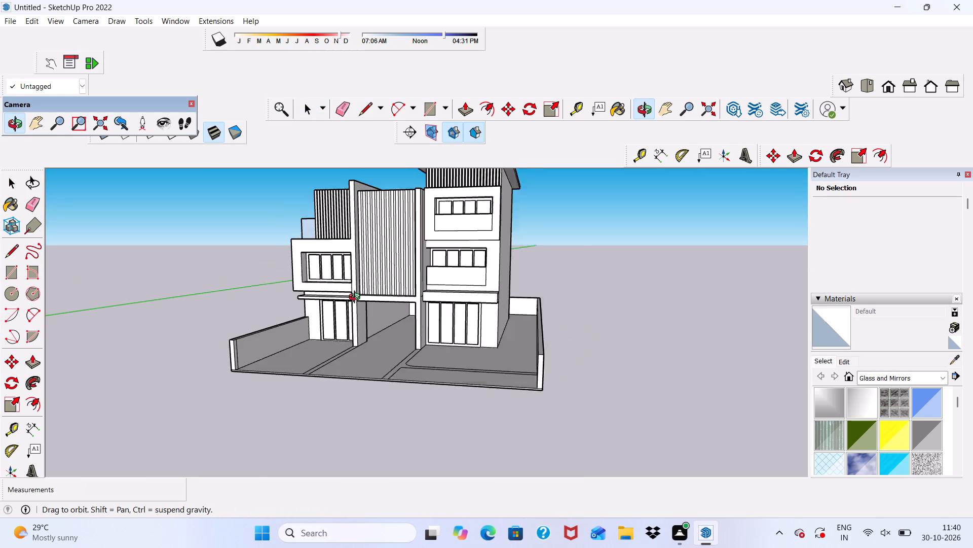
{"action": "middle_click_drag", "start_coordinate": [357, 298], "coordinate": [354, 299]}
{"action": "key", "text": "space"}
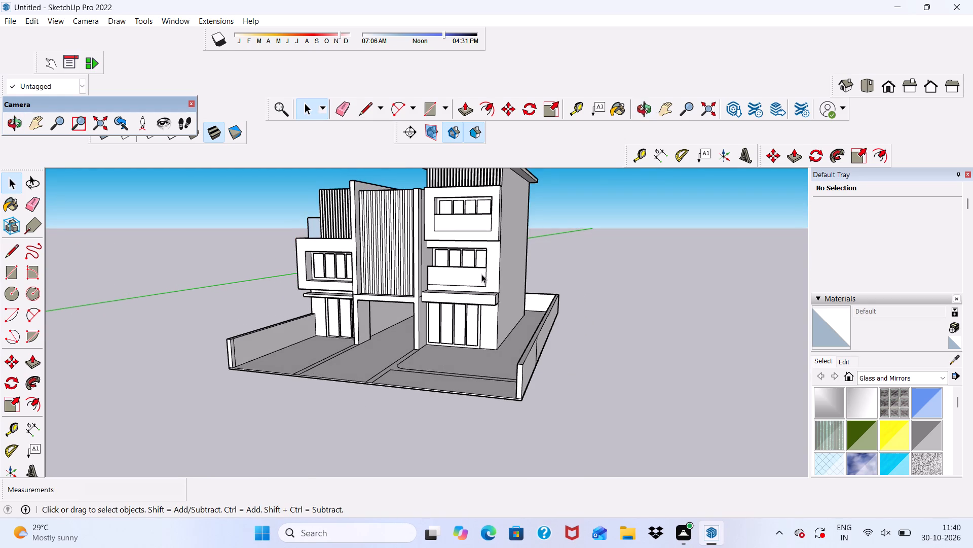
{"action": "scroll", "coordinate": [456, 271], "scroll_direction": "up", "scroll_amount": 5}
{"action": "scroll", "coordinate": [395, 307], "scroll_direction": "down", "scroll_amount": 1}
{"action": "middle_click_drag", "start_coordinate": [388, 316], "coordinate": [468, 306]}
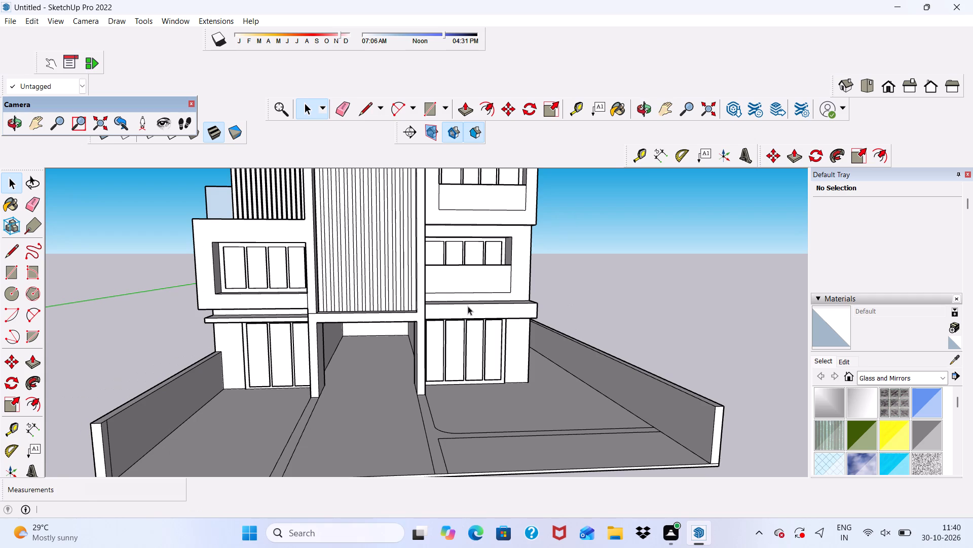
{"action": "key", "text": "space"}
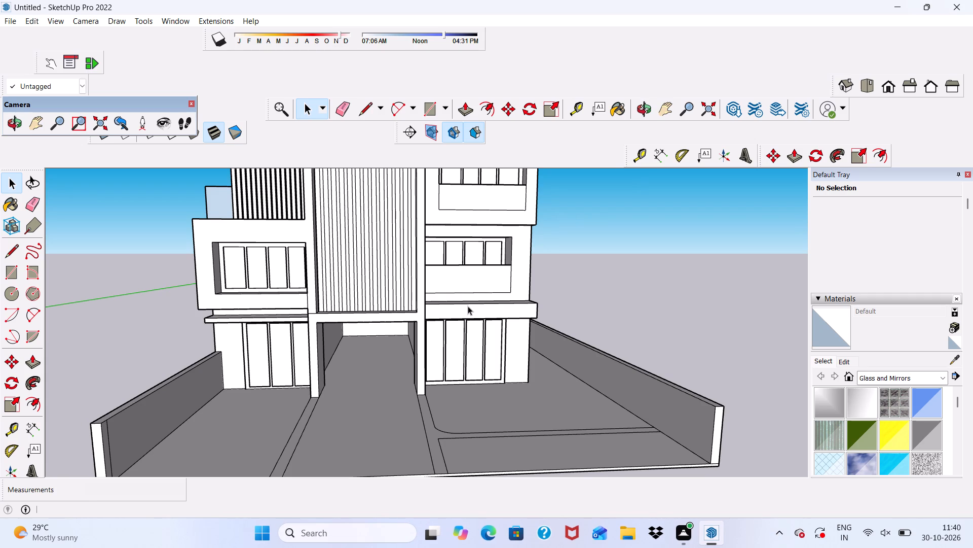
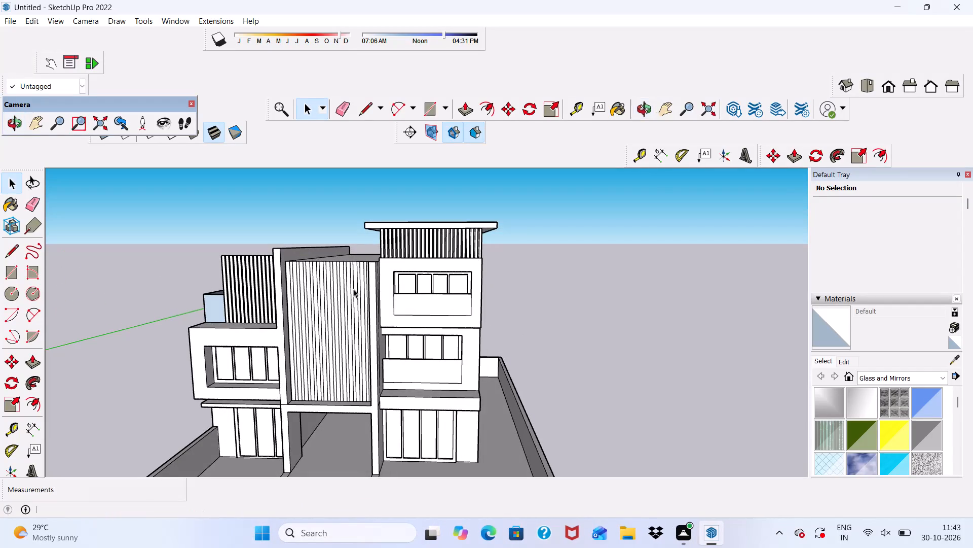
Push/Pull the last narrow strip of the central striped façade panel, beside the pier next to the three-storey block, outward by 3".
{"action": "scroll", "coordinate": [355, 298], "scroll_direction": "down", "scroll_amount": 6}
{"action": "scroll", "coordinate": [386, 303], "scroll_direction": "up", "scroll_amount": 2}
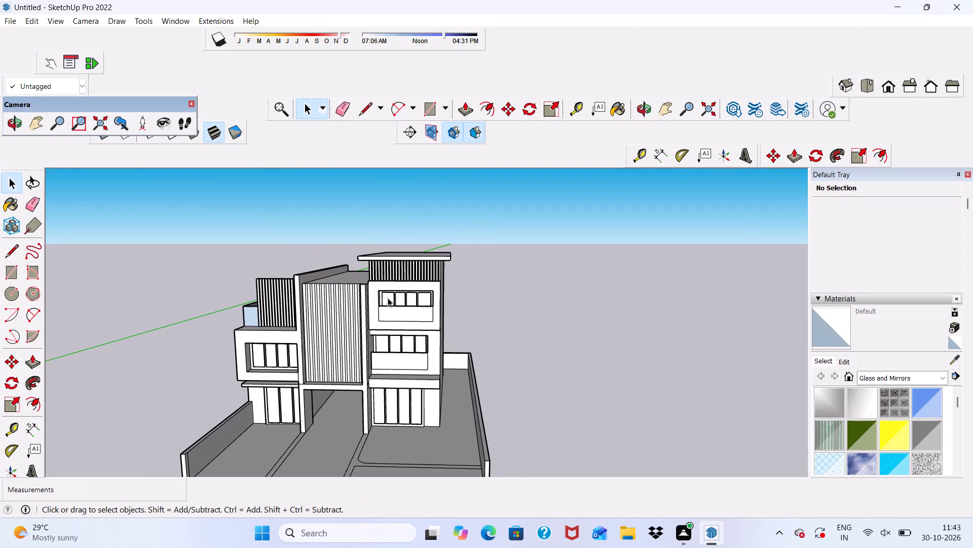
{"action": "scroll", "coordinate": [388, 298], "scroll_direction": "up", "scroll_amount": 6}
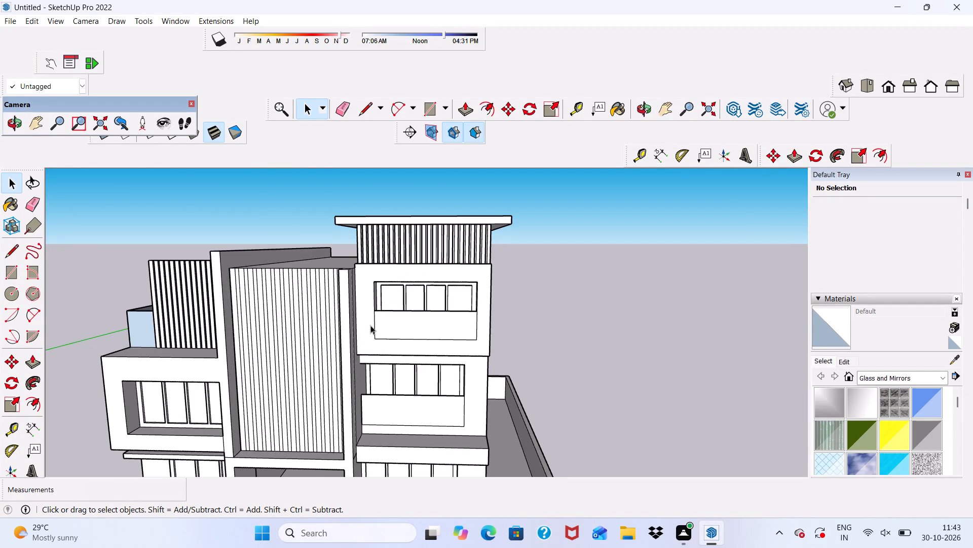
{"action": "scroll", "coordinate": [284, 278], "scroll_direction": "up", "scroll_amount": 1}
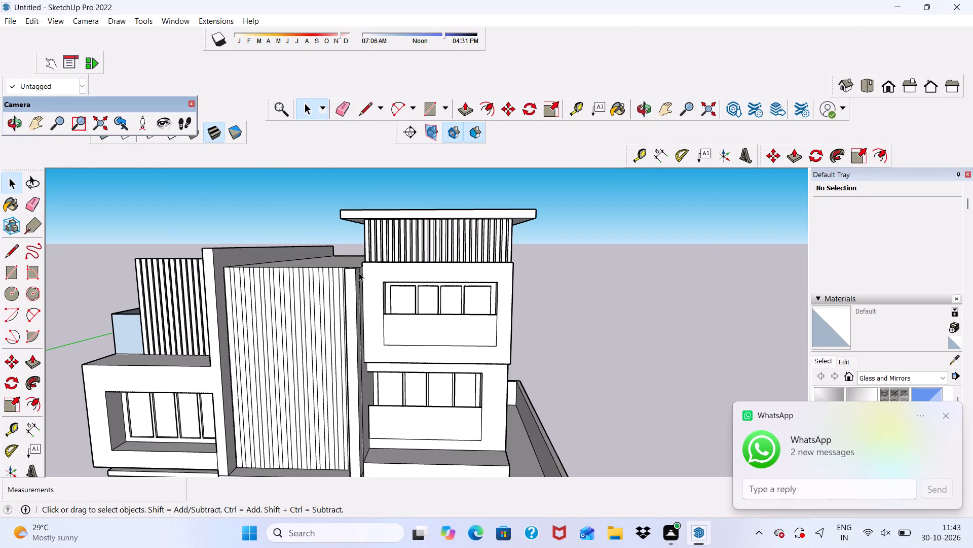
{"action": "scroll", "coordinate": [347, 285], "scroll_direction": "up", "scroll_amount": 8}
{"action": "middle_click_drag", "start_coordinate": [339, 278], "coordinate": [418, 286]}
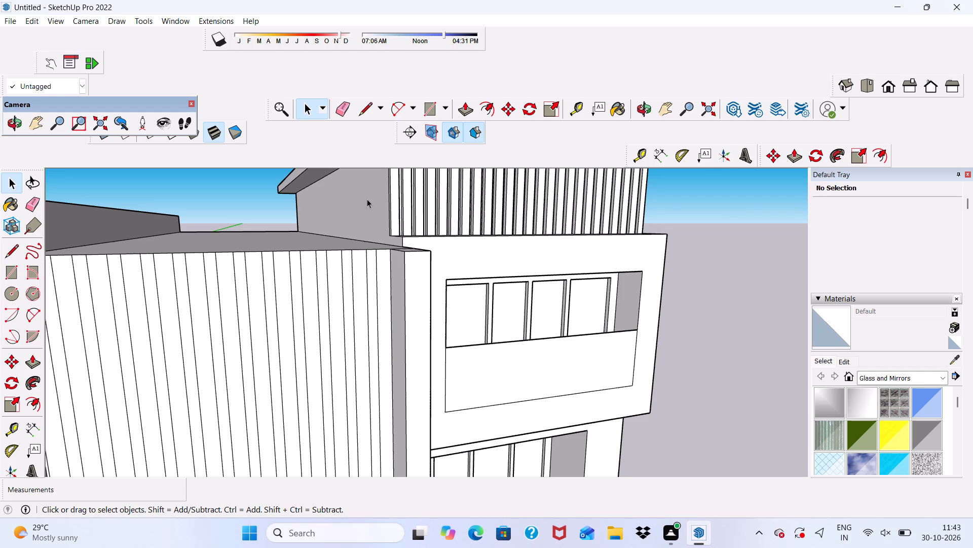
{"action": "scroll", "coordinate": [378, 222], "scroll_direction": "up", "scroll_amount": 9}
{"action": "left_click", "coordinate": [362, 287]}
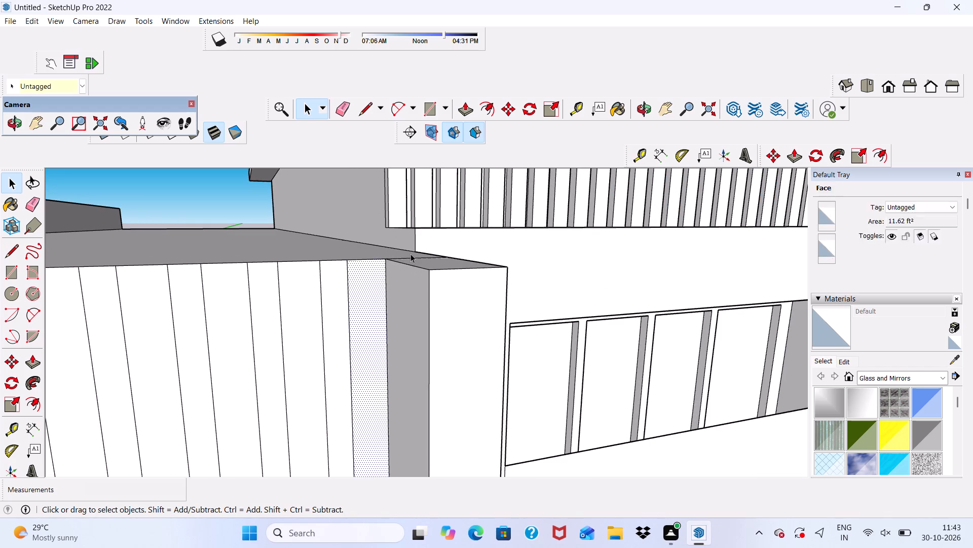
{"action": "left_click", "coordinate": [469, 105]}
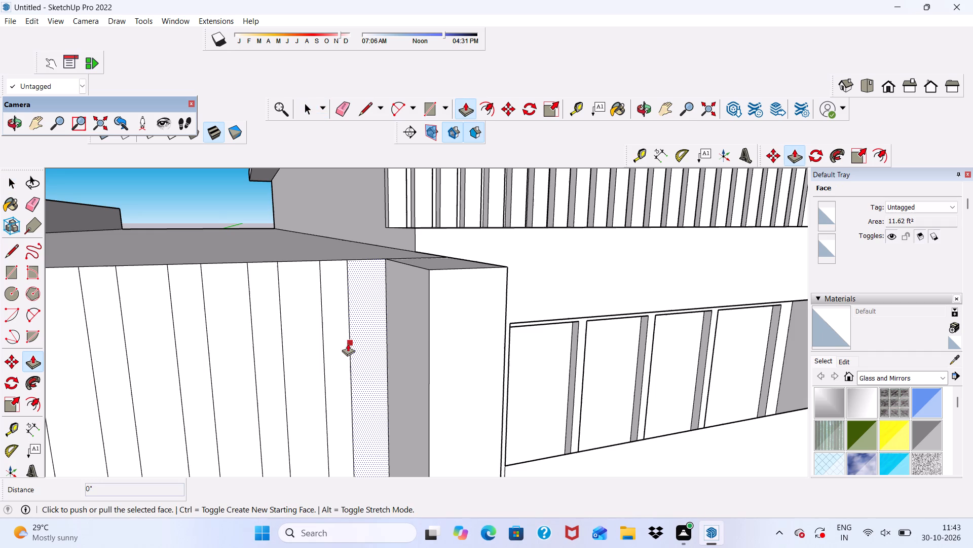
{"action": "left_click", "coordinate": [362, 330]}
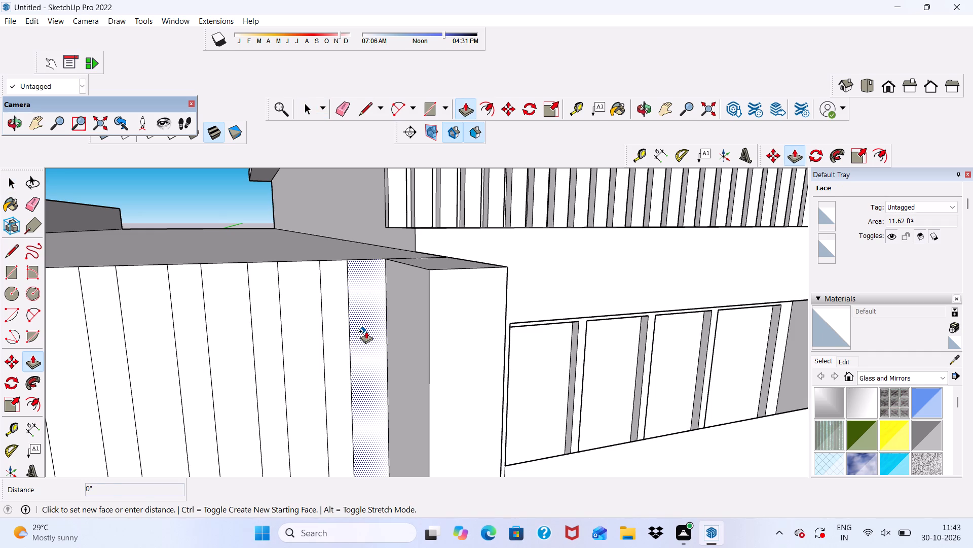
{"action": "key", "text": "3"}
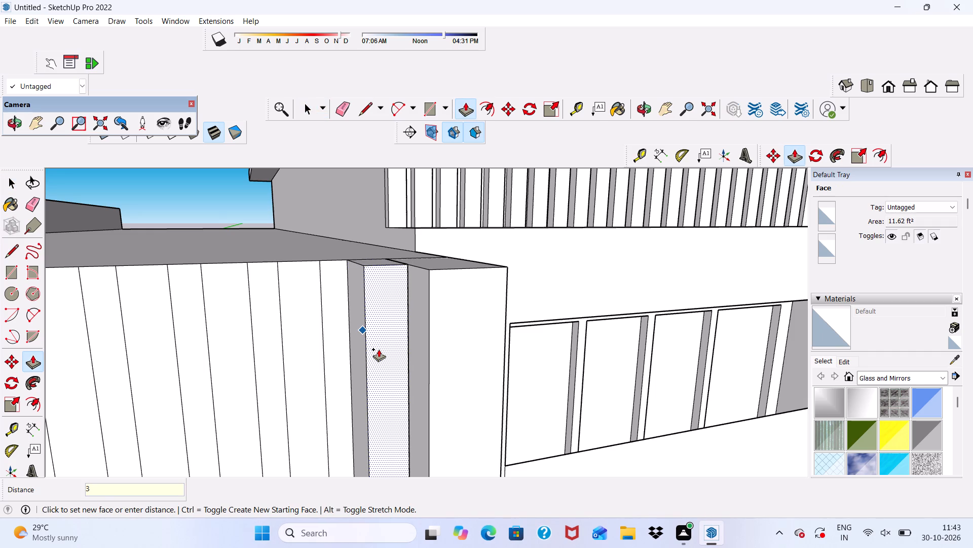
{"action": "key", "text": "shift+quotedbl"}
{"action": "key", "text": "Return"}
Push/Pull the next four alternate strips of the central panel outward 3", matching the first projecting fin.
{"action": "scroll", "coordinate": [333, 298], "scroll_direction": "up", "scroll_amount": 2}
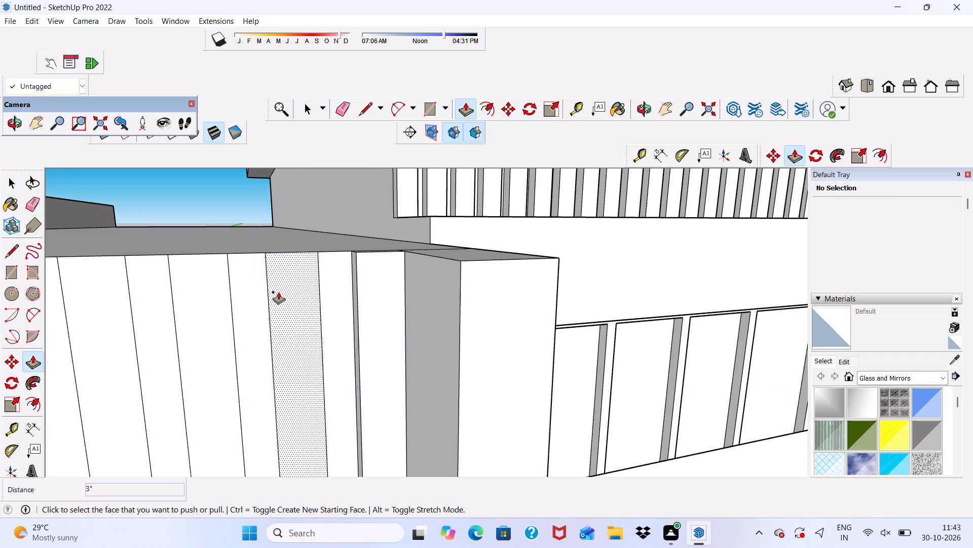
{"action": "left_click", "coordinate": [278, 291]}
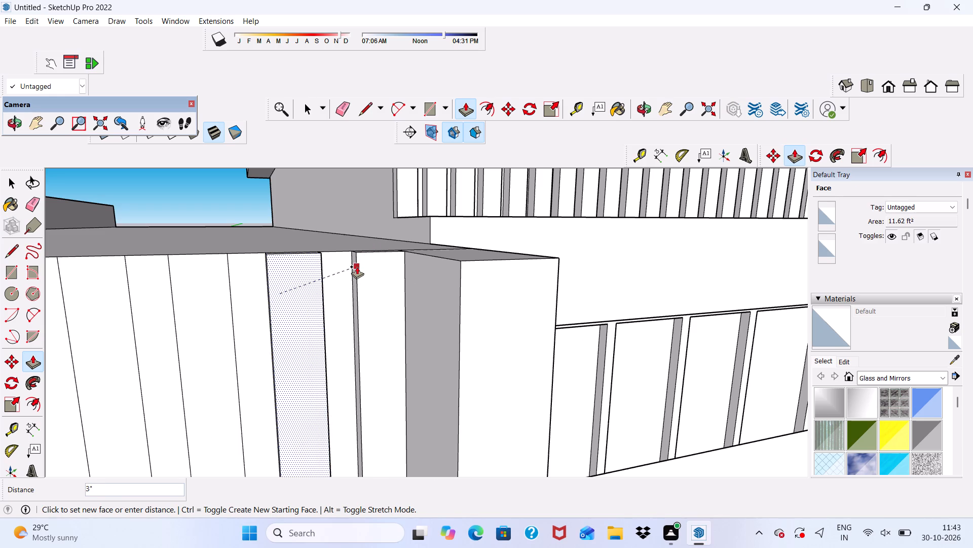
{"action": "left_click", "coordinate": [357, 266]}
{"action": "scroll", "coordinate": [384, 251], "scroll_direction": "down", "scroll_amount": 5}
{"action": "middle_click_drag", "start_coordinate": [388, 313], "coordinate": [344, 399]}
{"action": "scroll", "coordinate": [367, 315], "scroll_direction": "down", "scroll_amount": 6}
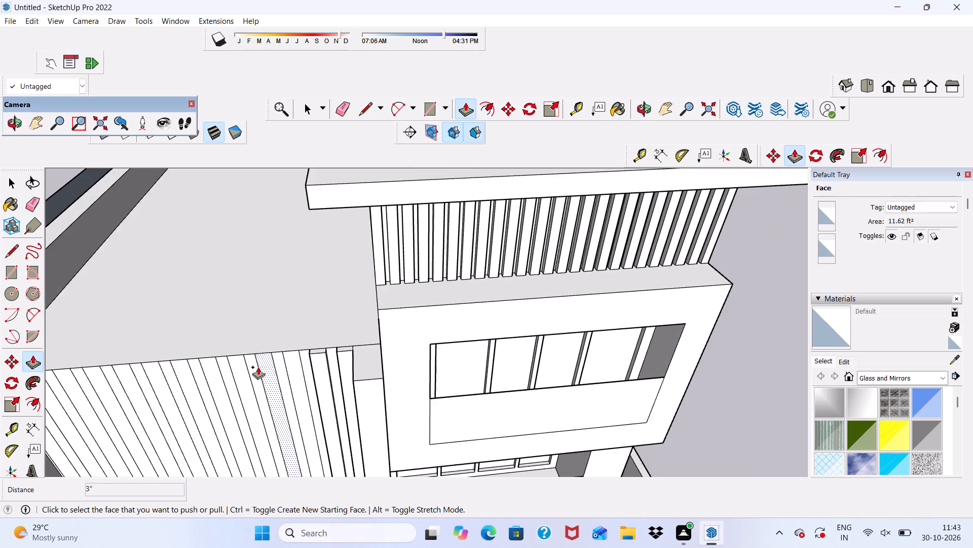
{"action": "scroll", "coordinate": [258, 367], "scroll_direction": "up", "scroll_amount": 3}
{"action": "middle_click_drag", "start_coordinate": [296, 373], "coordinate": [346, 364]}
{"action": "scroll", "coordinate": [347, 371], "scroll_direction": "up", "scroll_amount": 3}
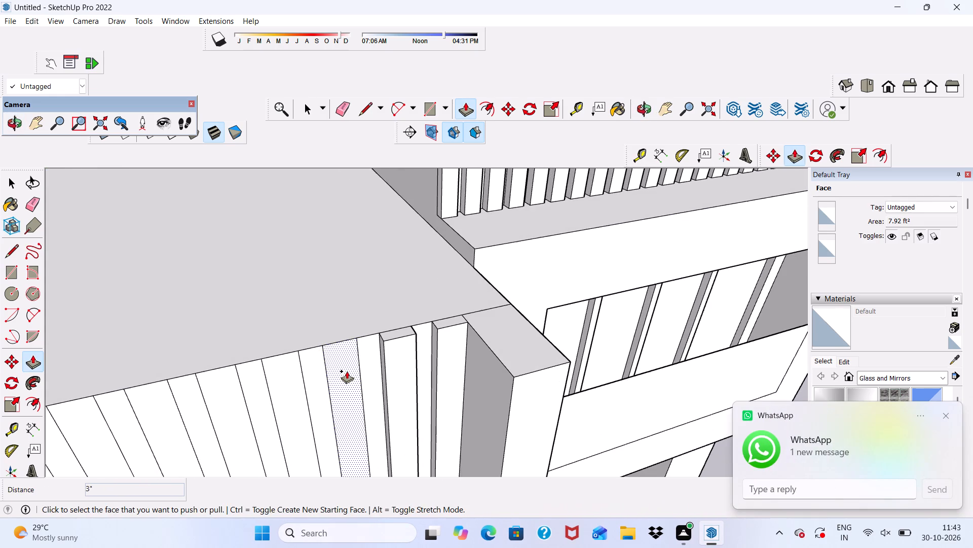
{"action": "scroll", "coordinate": [347, 371], "scroll_direction": "up", "scroll_amount": 1}
{"action": "left_click", "coordinate": [345, 371]}
{"action": "left_click", "coordinate": [386, 356]}
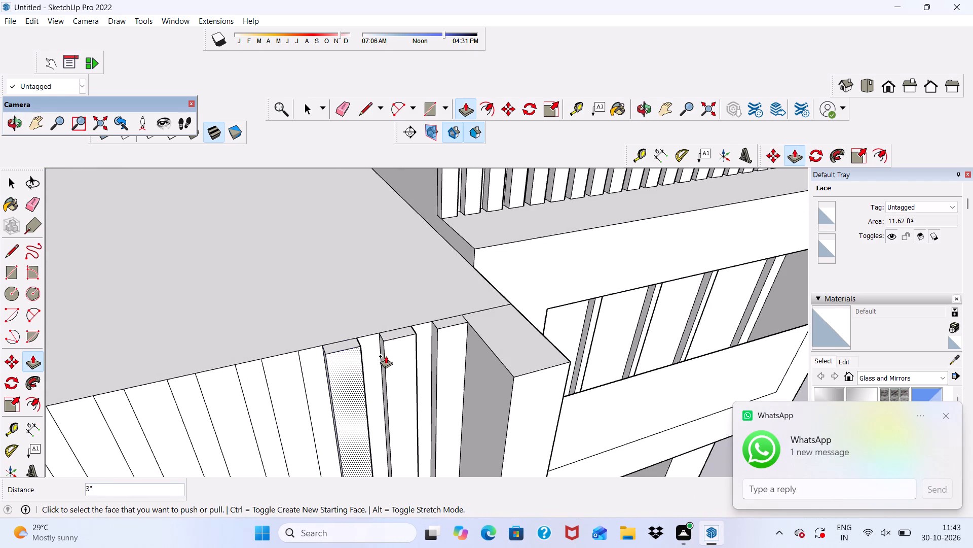
{"action": "left_click", "coordinate": [276, 376]}
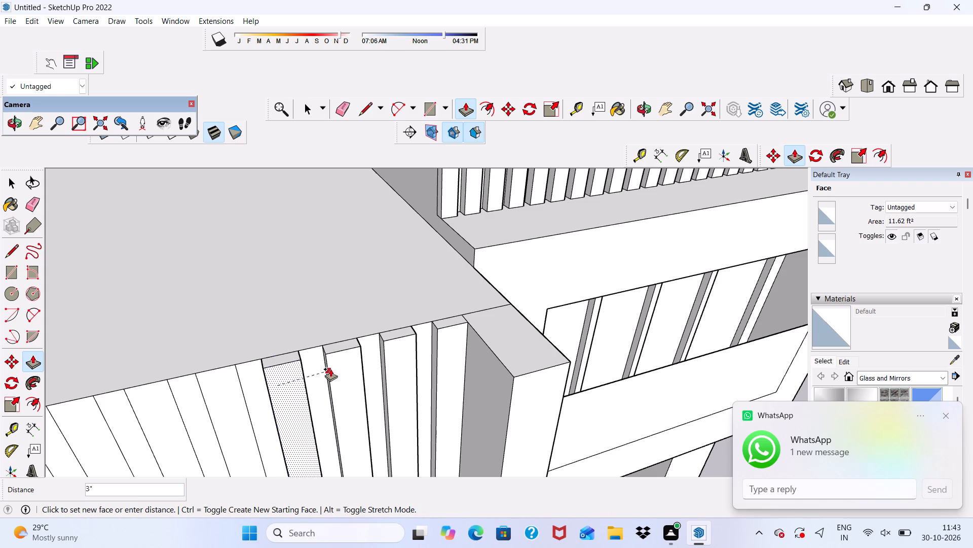
{"action": "left_click", "coordinate": [330, 369]}
{"action": "left_click", "coordinate": [217, 386]}
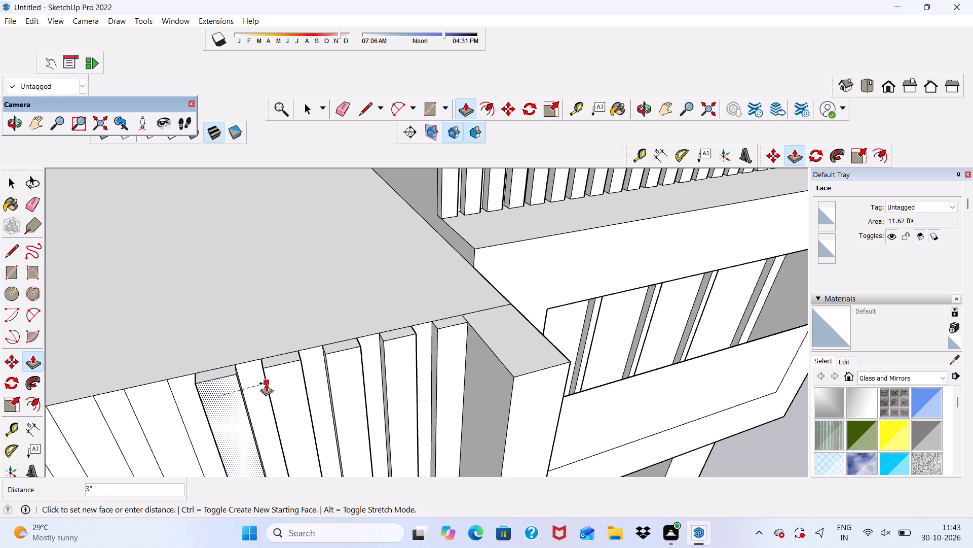
{"action": "left_click", "coordinate": [266, 383]}
Push/Pull four more alternate strips outward 3", continuing across the central panel towards the lower terrace block.
{"action": "scroll", "coordinate": [371, 315], "scroll_direction": "down", "scroll_amount": 5}
{"action": "scroll", "coordinate": [415, 294], "scroll_direction": "down", "scroll_amount": 6}
{"action": "scroll", "coordinate": [341, 344], "scroll_direction": "up", "scroll_amount": 8}
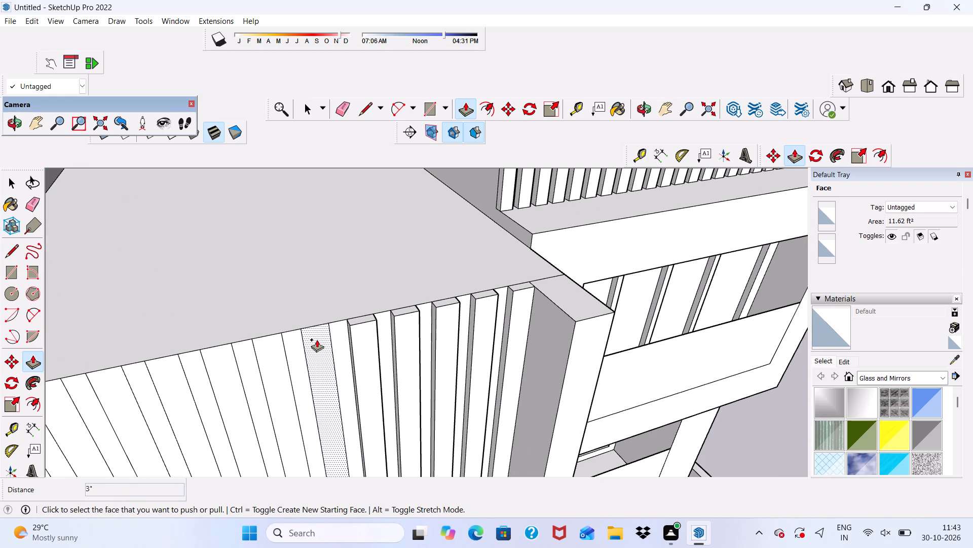
{"action": "left_click", "coordinate": [317, 339]}
{"action": "left_click", "coordinate": [355, 351]}
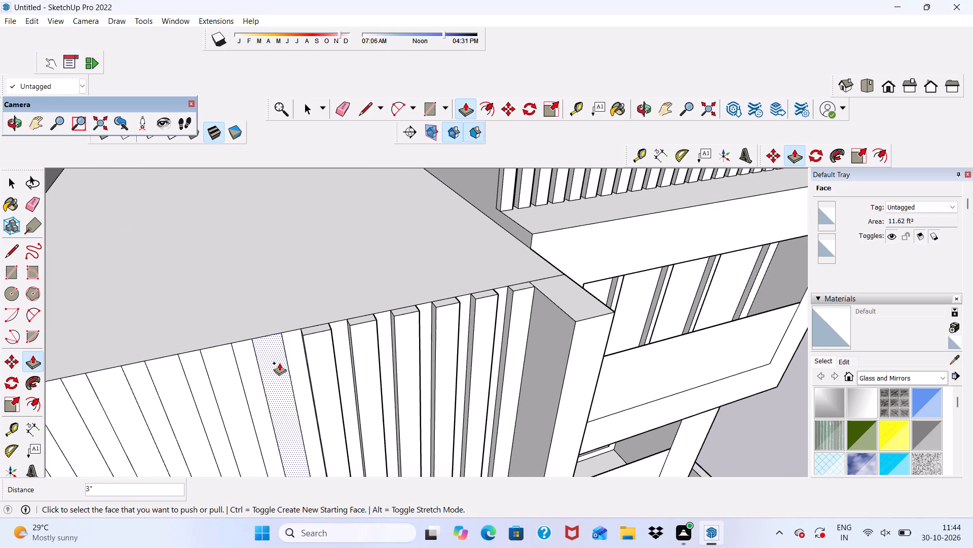
{"action": "left_click", "coordinate": [279, 363]}
{"action": "left_click", "coordinate": [307, 362]}
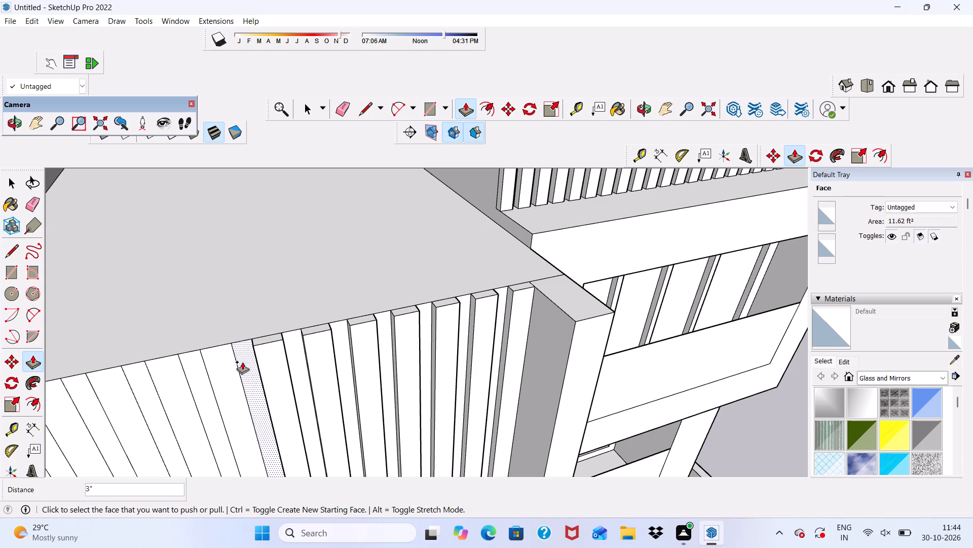
{"action": "left_click", "coordinate": [220, 364]}
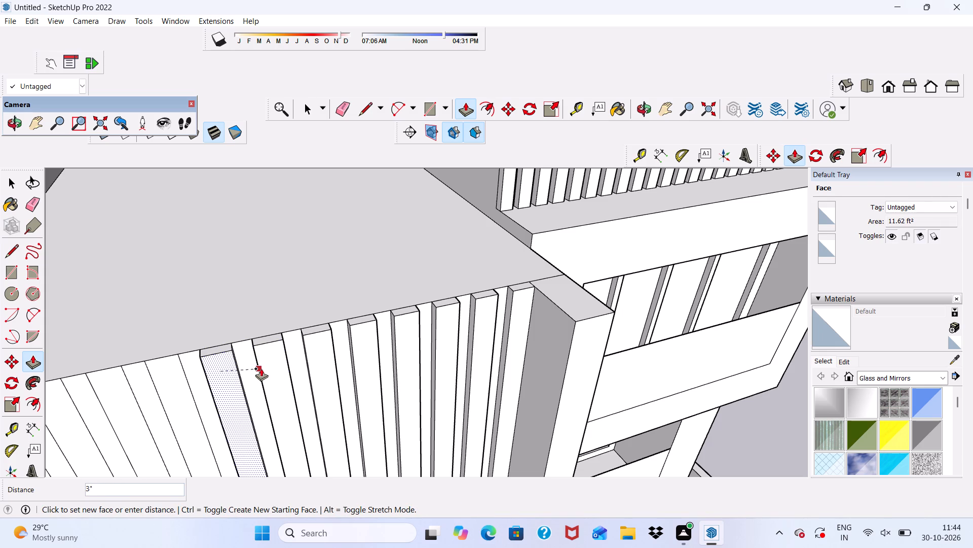
{"action": "left_click", "coordinate": [261, 368]}
{"action": "scroll", "coordinate": [331, 320], "scroll_direction": "down", "scroll_amount": 12}
{"action": "scroll", "coordinate": [336, 368], "scroll_direction": "up", "scroll_amount": 10}
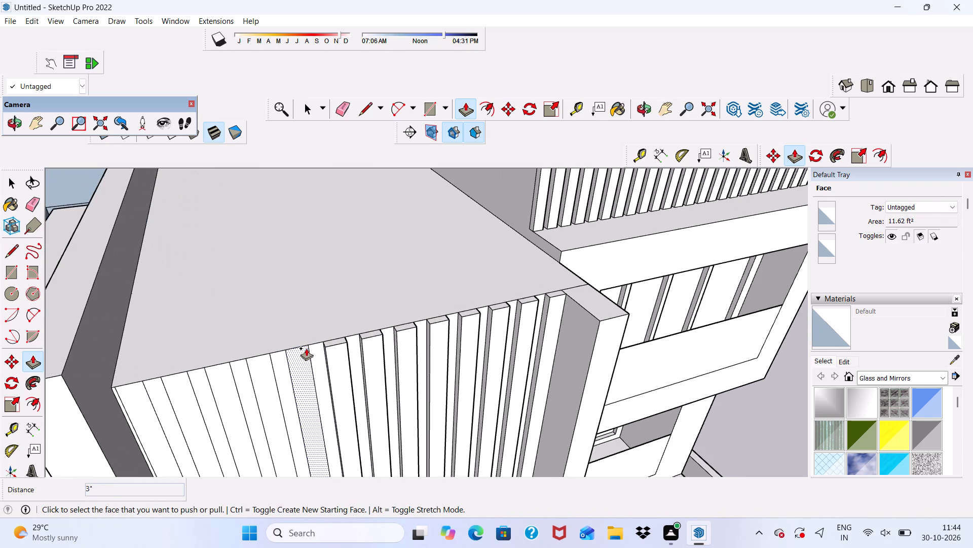
{"action": "left_click", "coordinate": [305, 351]}
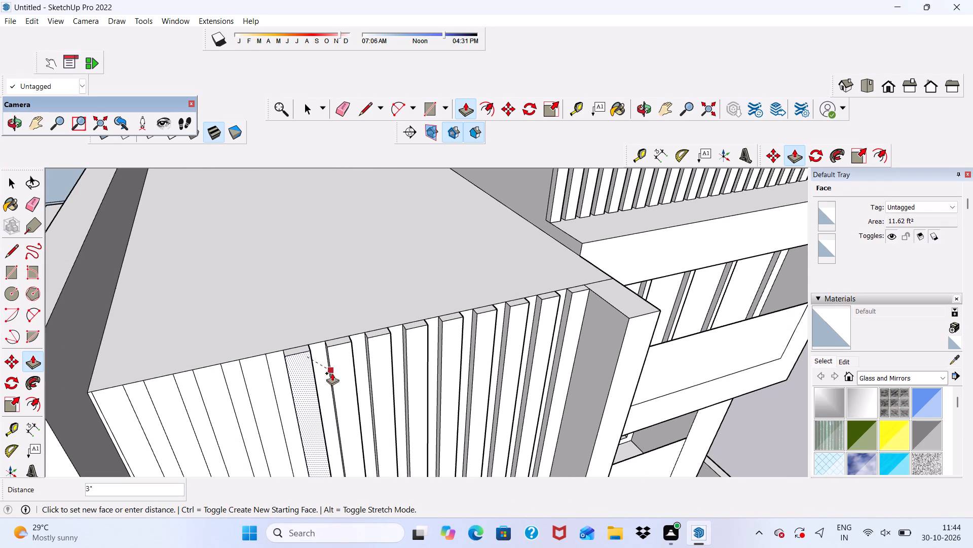
{"action": "left_click", "coordinate": [332, 373]}
Push/Pull the following two alternate strips of the central panel outward 3", flush with the neighbouring fins.
{"action": "scroll", "coordinate": [405, 315], "scroll_direction": "down", "scroll_amount": 11}
{"action": "scroll", "coordinate": [328, 373], "scroll_direction": "up", "scroll_amount": 5}
{"action": "scroll", "coordinate": [387, 348], "scroll_direction": "up", "scroll_amount": 4}
{"action": "scroll", "coordinate": [394, 346], "scroll_direction": "down", "scroll_amount": 1}
{"action": "scroll", "coordinate": [394, 346], "scroll_direction": "up", "scroll_amount": 4}
{"action": "left_click", "coordinate": [394, 346]}
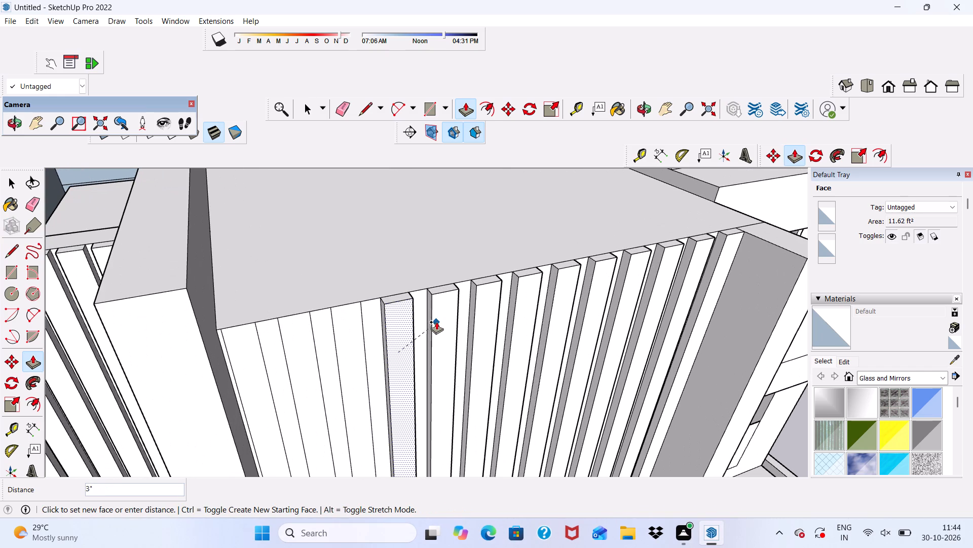
{"action": "left_click", "coordinate": [433, 325]}
{"action": "scroll", "coordinate": [432, 327], "scroll_direction": "down", "scroll_amount": 3}
{"action": "scroll", "coordinate": [393, 332], "scroll_direction": "up", "scroll_amount": 4}
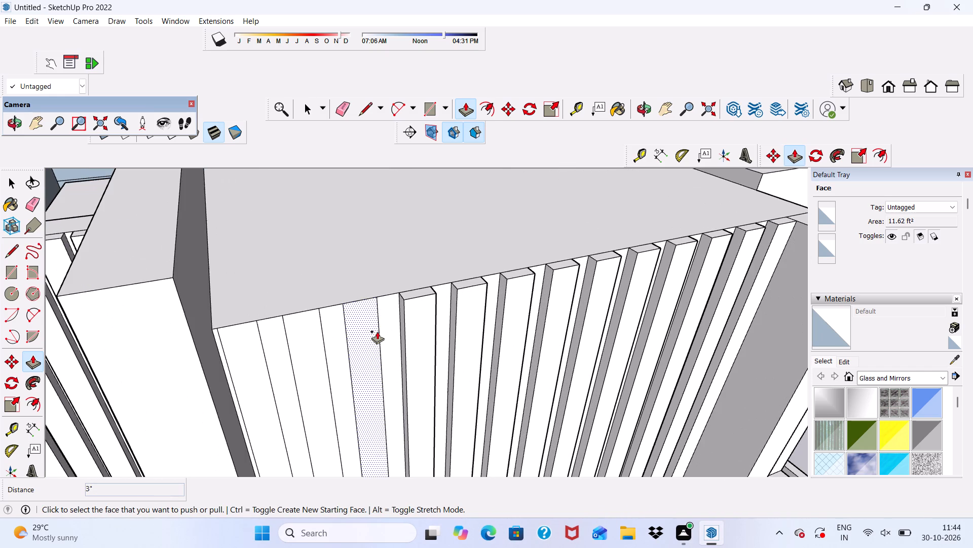
{"action": "left_click", "coordinate": [377, 328]}
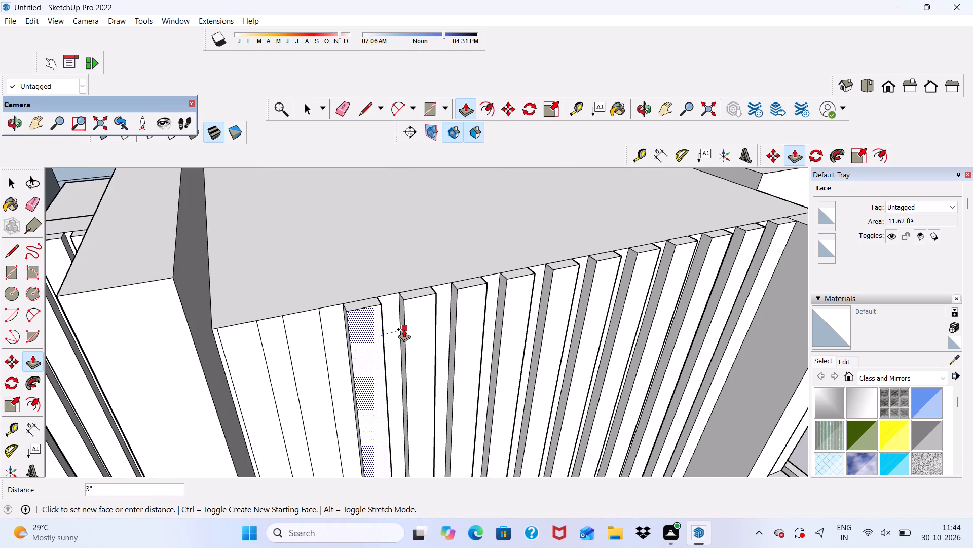
{"action": "left_click", "coordinate": [407, 340]}
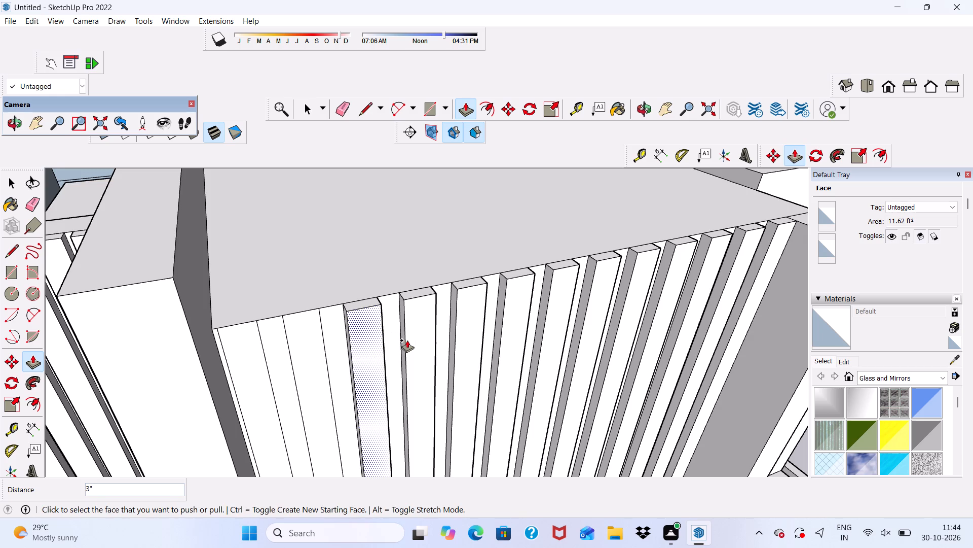
Push/Pull the final two alternate strips at the terrace-block end of the central panel outward 3" and finish with the tool.
{"action": "scroll", "coordinate": [407, 335], "scroll_direction": "down", "scroll_amount": 5}
{"action": "middle_click_drag", "start_coordinate": [407, 348], "coordinate": [322, 313]}
{"action": "scroll", "coordinate": [317, 312], "scroll_direction": "up", "scroll_amount": 2}
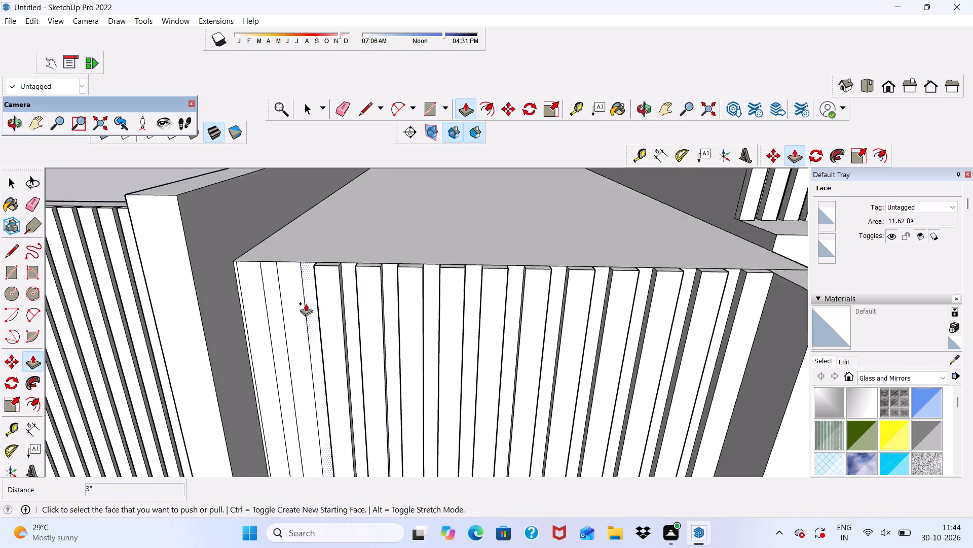
{"action": "scroll", "coordinate": [306, 303], "scroll_direction": "up", "scroll_amount": 2}
{"action": "left_click", "coordinate": [288, 284]}
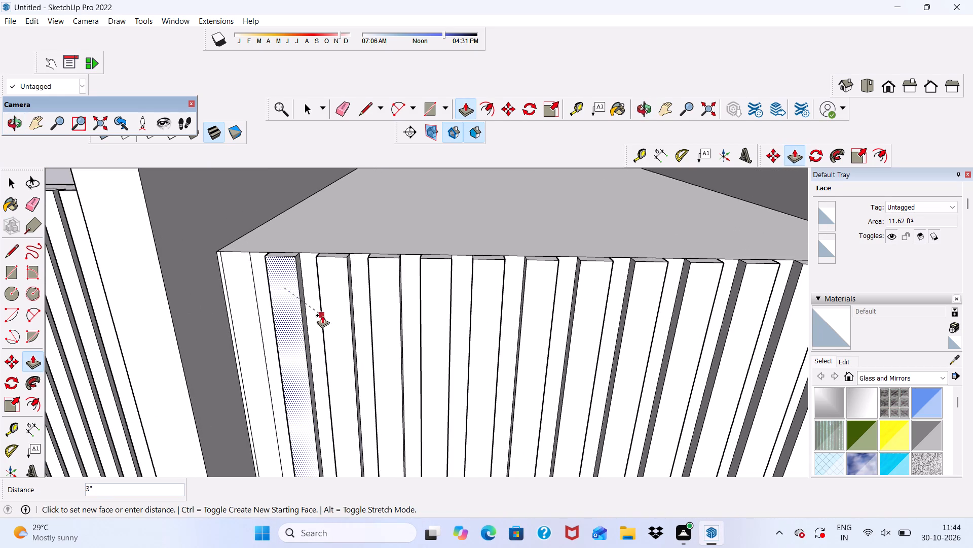
{"action": "left_click", "coordinate": [322, 315]}
{"action": "left_click", "coordinate": [244, 308]}
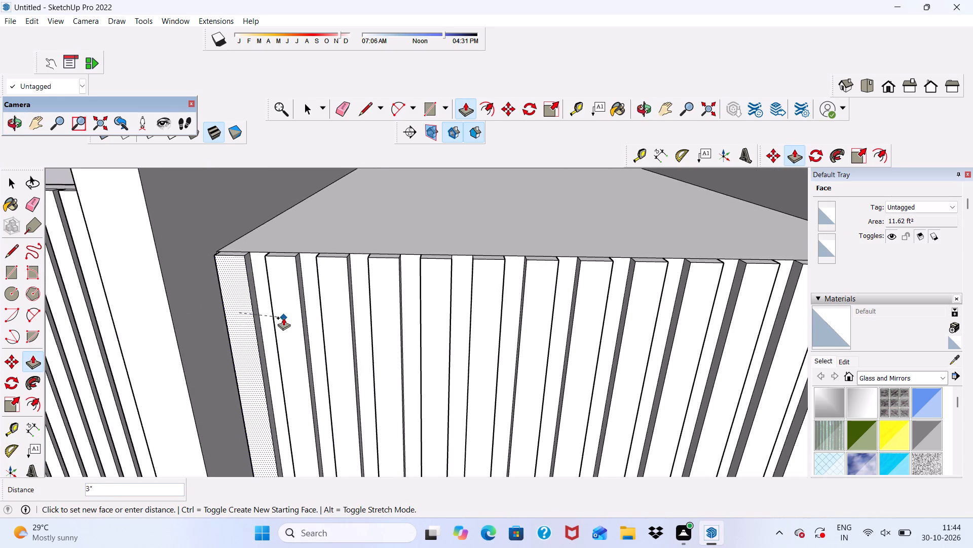
{"action": "left_click", "coordinate": [275, 310]}
{"action": "scroll", "coordinate": [363, 268], "scroll_direction": "down", "scroll_amount": 5}
{"action": "scroll", "coordinate": [425, 275], "scroll_direction": "down", "scroll_amount": 5}
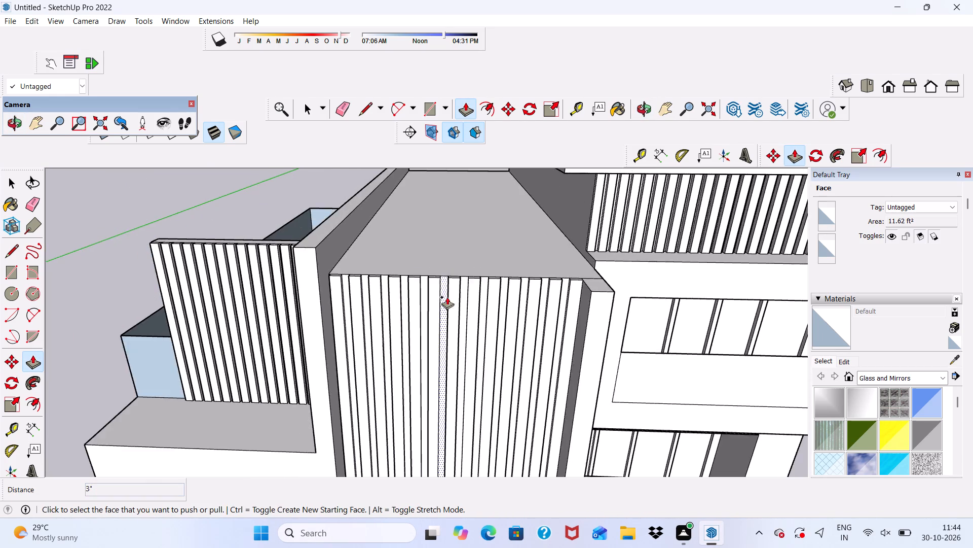
{"action": "scroll", "coordinate": [447, 297], "scroll_direction": "down", "scroll_amount": 10}
{"action": "middle_click_drag", "start_coordinate": [473, 387], "coordinate": [479, 336]}
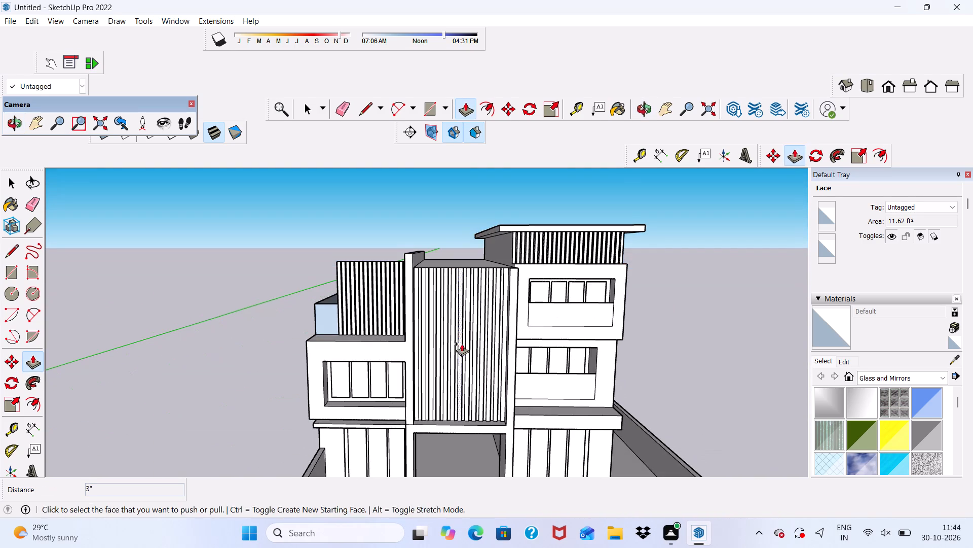
{"action": "key", "text": "space"}
Examine the finned central panel and the whole house front from above and from several angles.
{"action": "scroll", "coordinate": [472, 332], "scroll_direction": "up", "scroll_amount": 7}
{"action": "scroll", "coordinate": [471, 331], "scroll_direction": "down", "scroll_amount": 1}
{"action": "middle_click_drag", "start_coordinate": [471, 331], "coordinate": [413, 460]}
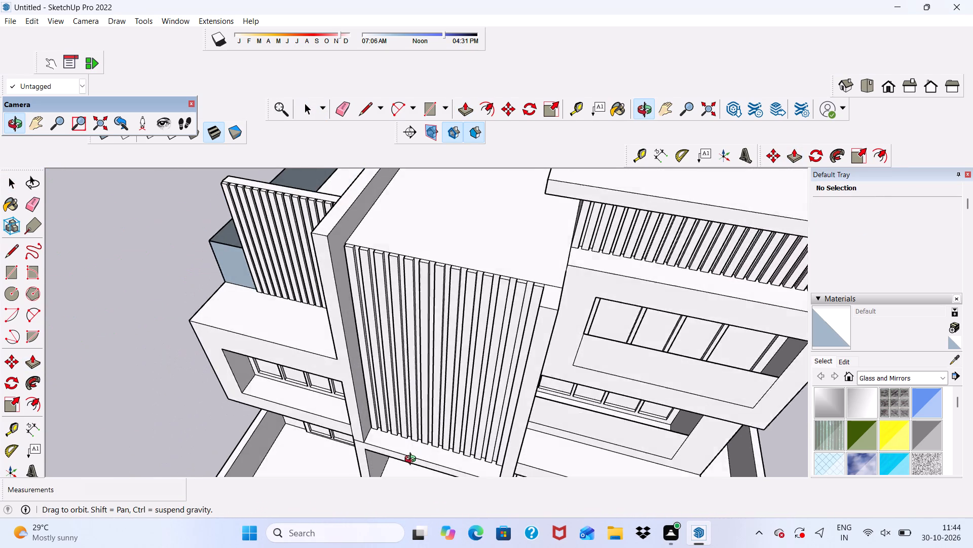
{"action": "middle_click_drag", "start_coordinate": [413, 460], "coordinate": [462, 419]}
{"action": "scroll", "coordinate": [460, 388], "scroll_direction": "down", "scroll_amount": 2}
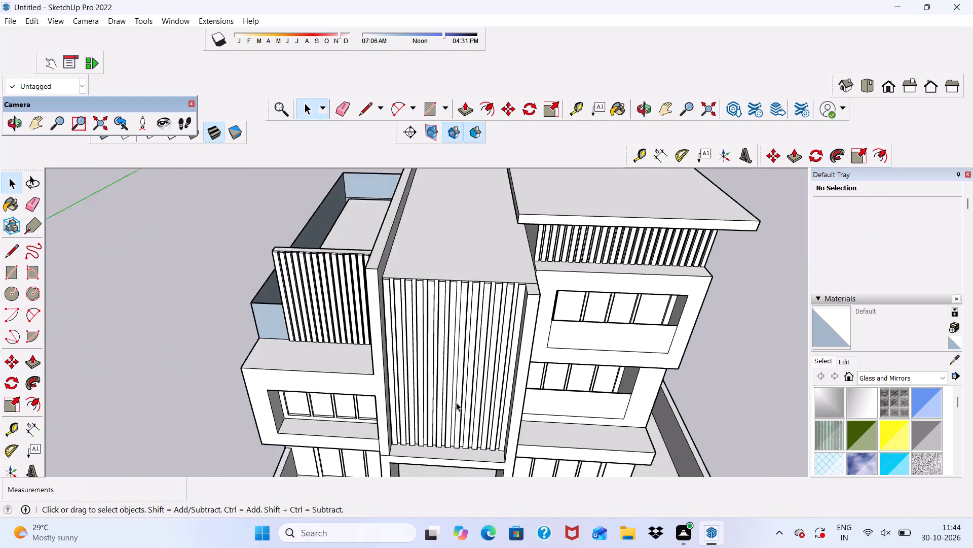
{"action": "scroll", "coordinate": [456, 402], "scroll_direction": "down", "scroll_amount": 2}
{"action": "middle_click_drag", "start_coordinate": [456, 407], "coordinate": [468, 299]}
{"action": "scroll", "coordinate": [463, 292], "scroll_direction": "down", "scroll_amount": 10}
{"action": "middle_click_drag", "start_coordinate": [465, 389], "coordinate": [405, 412]}
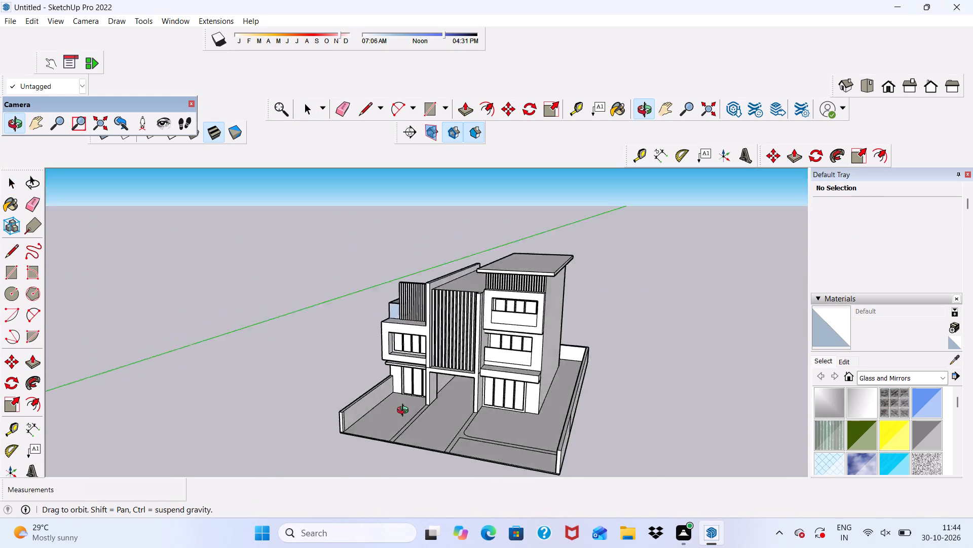
{"action": "middle_click_drag", "start_coordinate": [405, 412], "coordinate": [463, 445]}
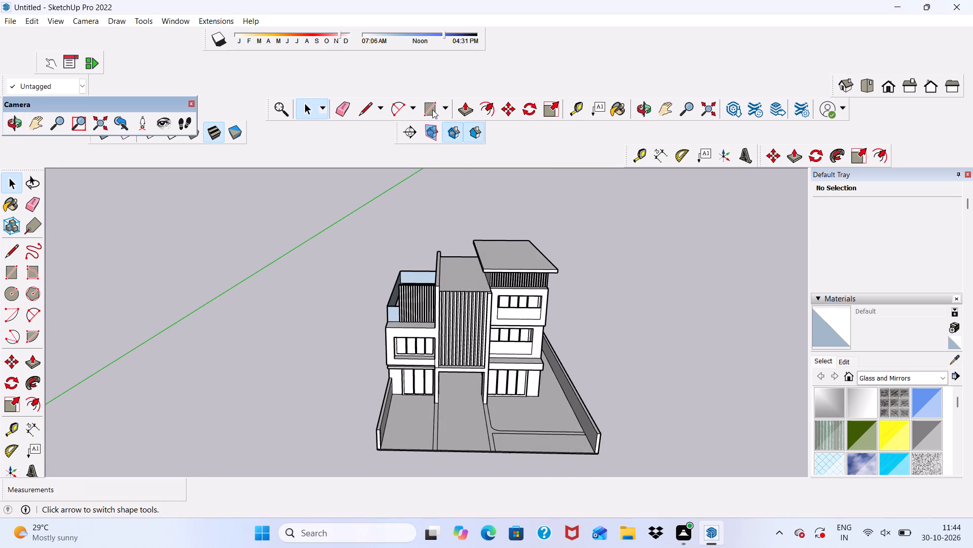
Draw a rectangular strip about 1' 5" by 12' across the central path, just in front of the entrance columns.
{"action": "left_click", "coordinate": [432, 110]}
{"action": "scroll", "coordinate": [462, 318], "scroll_direction": "down", "scroll_amount": 1}
{"action": "scroll", "coordinate": [432, 395], "scroll_direction": "up", "scroll_amount": 1}
{"action": "middle_click_drag", "start_coordinate": [432, 395], "coordinate": [431, 452]}
{"action": "scroll", "coordinate": [431, 452], "scroll_direction": "up", "scroll_amount": 7}
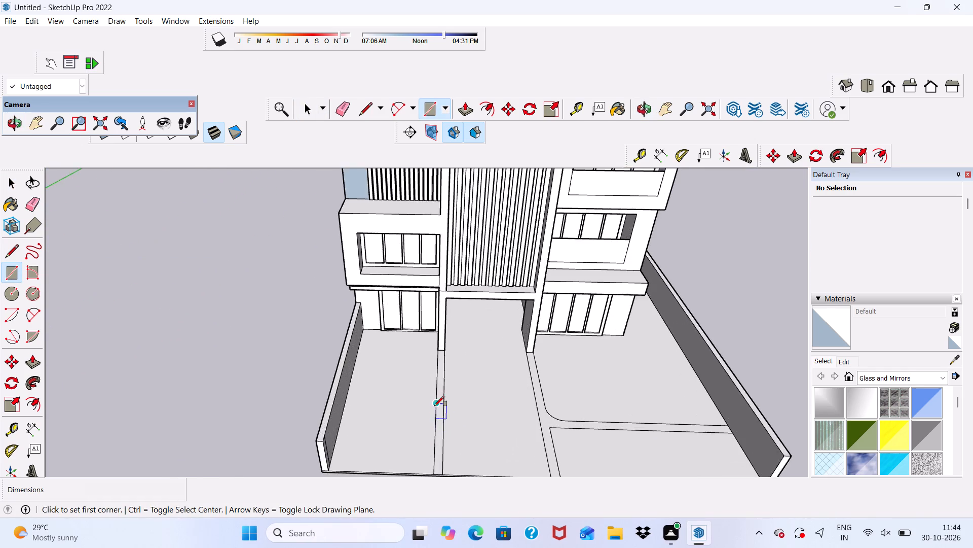
{"action": "scroll", "coordinate": [434, 406], "scroll_direction": "up", "scroll_amount": 6}
{"action": "scroll", "coordinate": [435, 358], "scroll_direction": "down", "scroll_amount": 6}
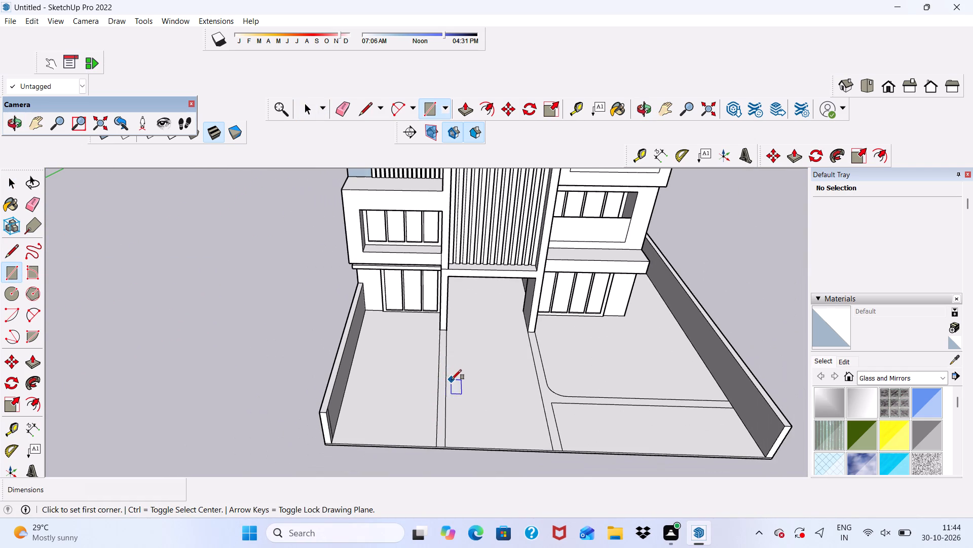
{"action": "scroll", "coordinate": [462, 356], "scroll_direction": "up", "scroll_amount": 5}
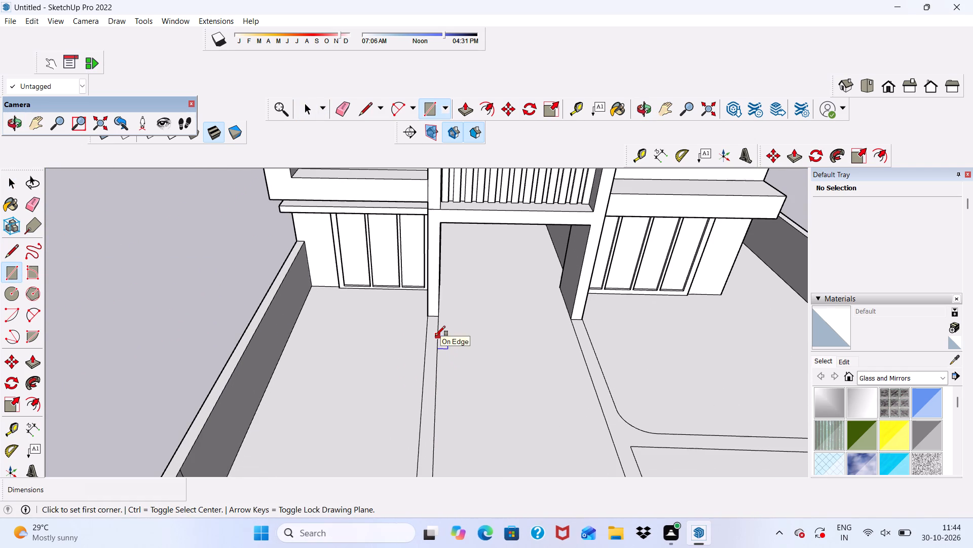
{"action": "left_click", "coordinate": [435, 337]}
{"action": "scroll", "coordinate": [500, 359], "scroll_direction": "down", "scroll_amount": 4}
{"action": "scroll", "coordinate": [559, 387], "scroll_direction": "up", "scroll_amount": 4}
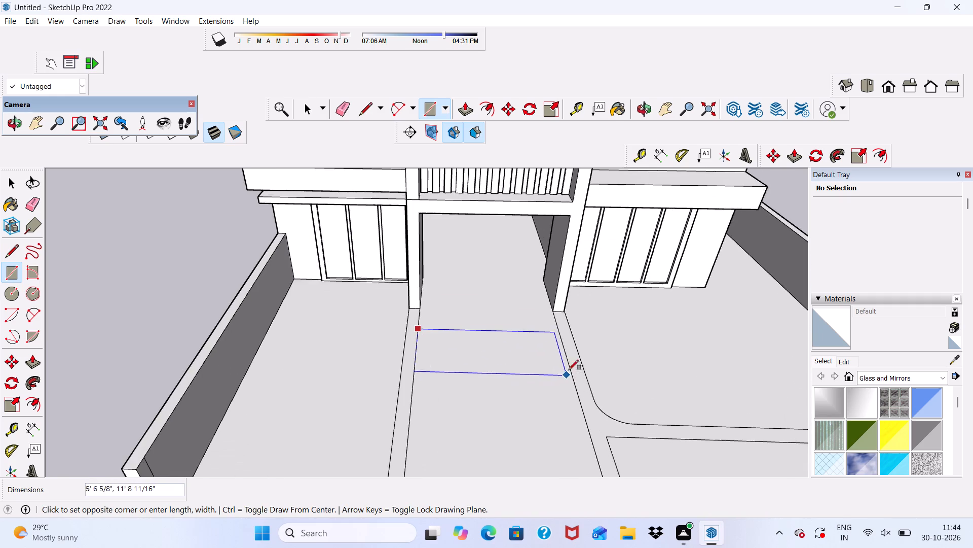
{"action": "scroll", "coordinate": [565, 332], "scroll_direction": "up", "scroll_amount": 6}
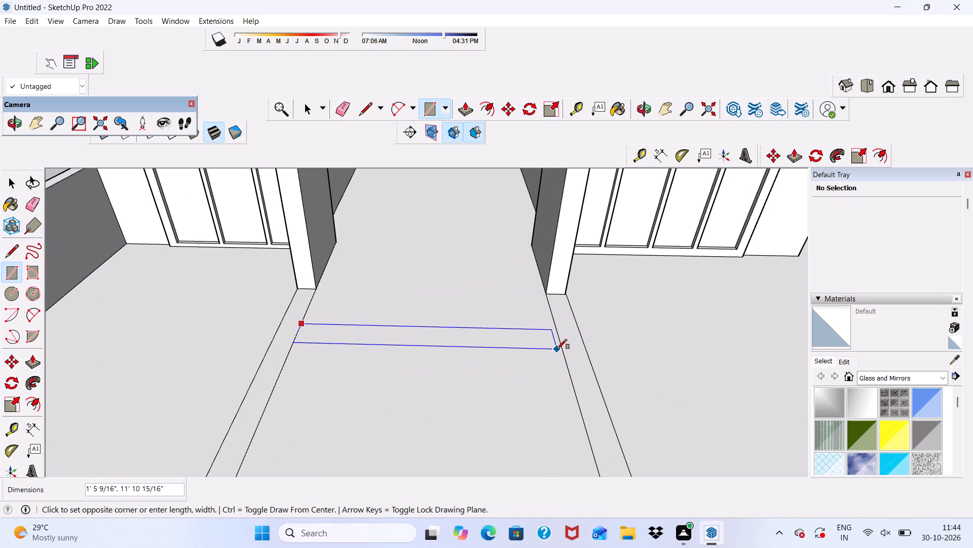
{"action": "left_click", "coordinate": [560, 346]}
Draw a second rectangular strip about 1' 4" by 12' 2" across the central path, farther from the entrance and parallel to the first.
{"action": "scroll", "coordinate": [534, 324], "scroll_direction": "down", "scroll_amount": 5}
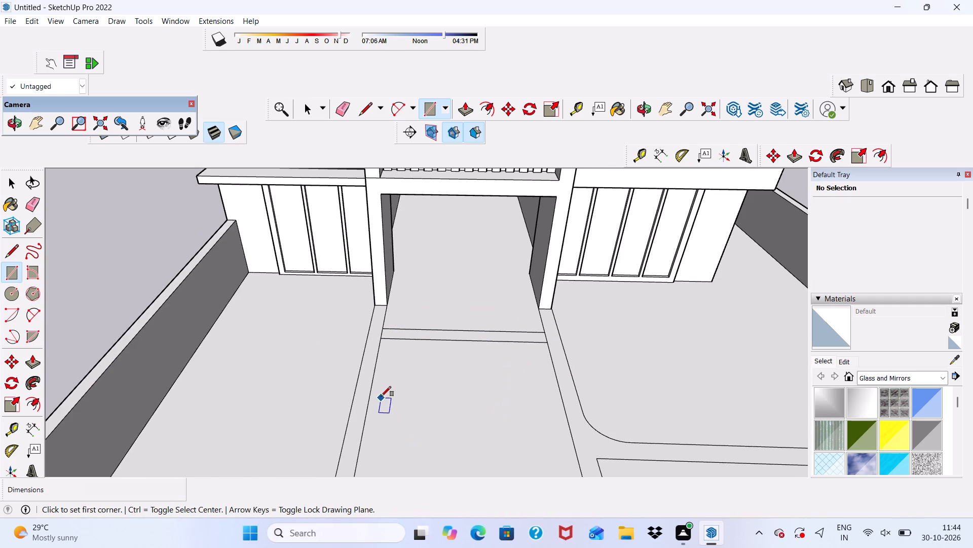
{"action": "left_click", "coordinate": [376, 376]}
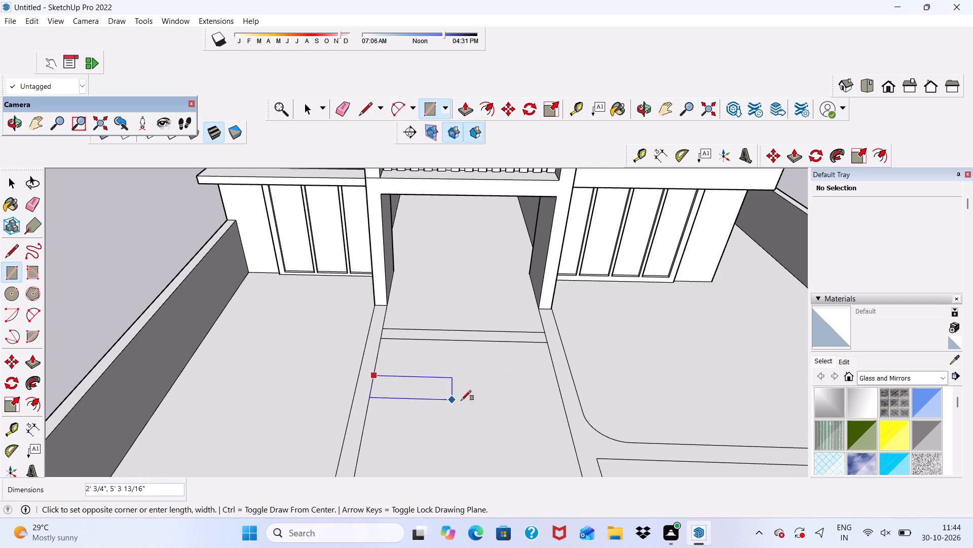
{"action": "scroll", "coordinate": [562, 395], "scroll_direction": "up", "scroll_amount": 3}
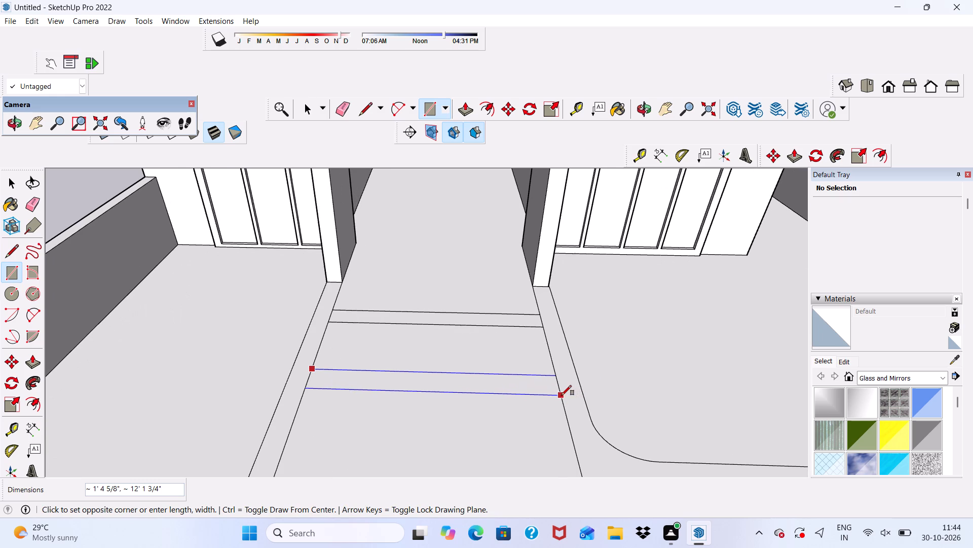
{"action": "left_click", "coordinate": [562, 391]}
Draw a third rectangular strip about 1' by 12' 2" across the central path, nearer the front edge of the plot.
{"action": "scroll", "coordinate": [521, 337], "scroll_direction": "down", "scroll_amount": 9}
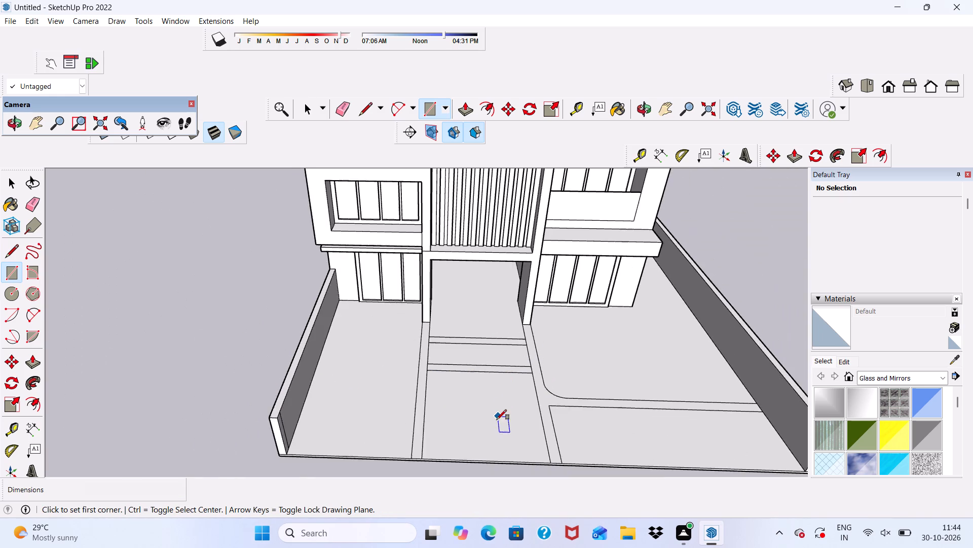
{"action": "middle_click_drag", "start_coordinate": [496, 424], "coordinate": [493, 452]}
{"action": "scroll", "coordinate": [405, 427], "scroll_direction": "up", "scroll_amount": 3}
{"action": "left_click", "coordinate": [430, 421]}
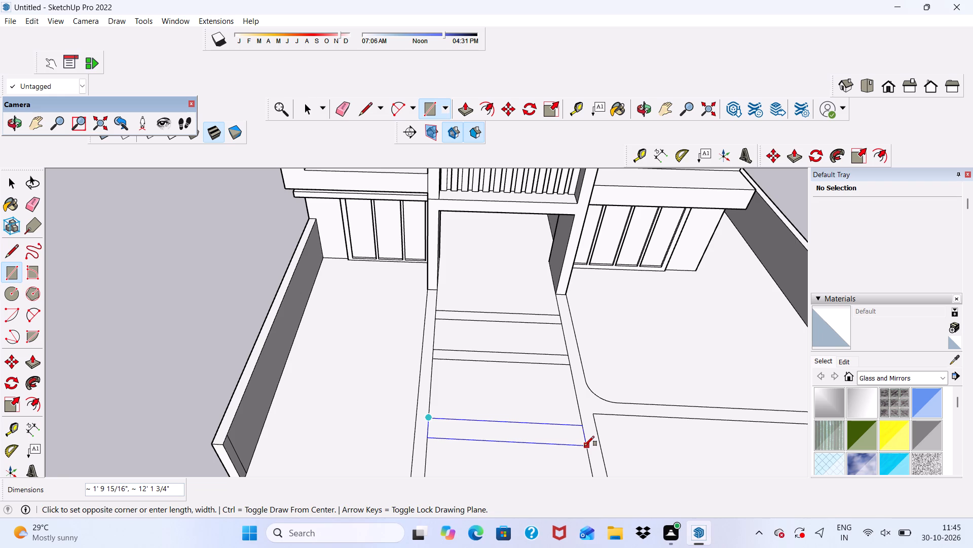
{"action": "scroll", "coordinate": [584, 429], "scroll_direction": "up", "scroll_amount": 2}
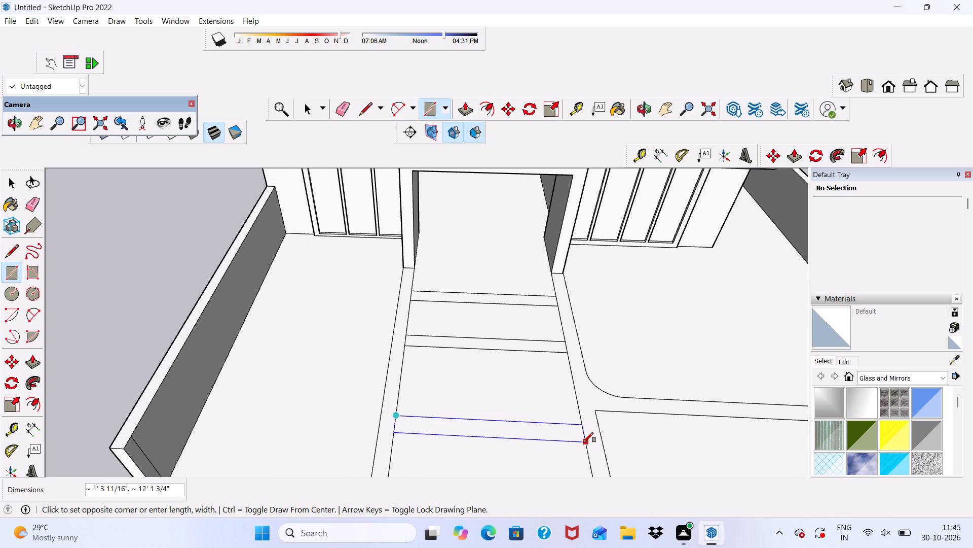
{"action": "scroll", "coordinate": [583, 442], "scroll_direction": "up", "scroll_amount": 1}
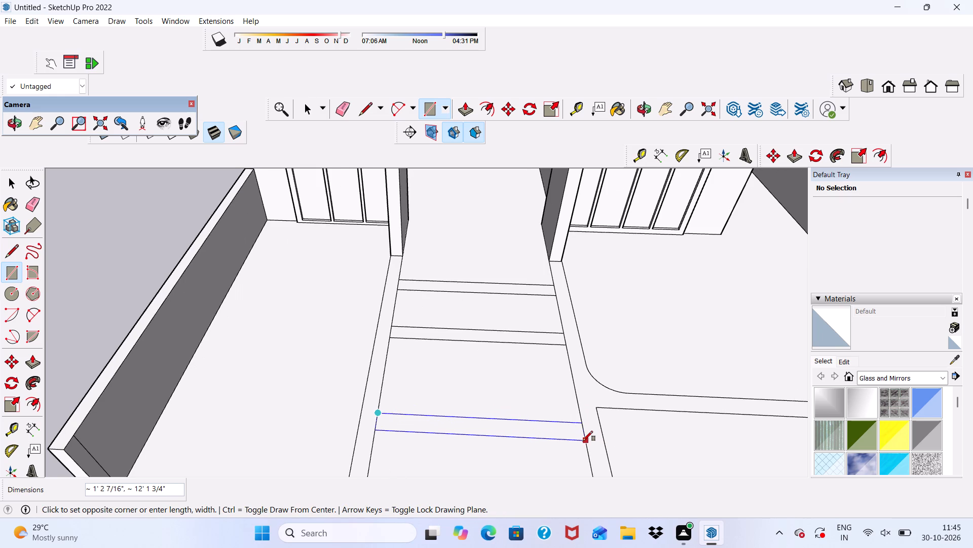
{"action": "scroll", "coordinate": [583, 441], "scroll_direction": "up", "scroll_amount": 2}
{"action": "left_click", "coordinate": [583, 438]}
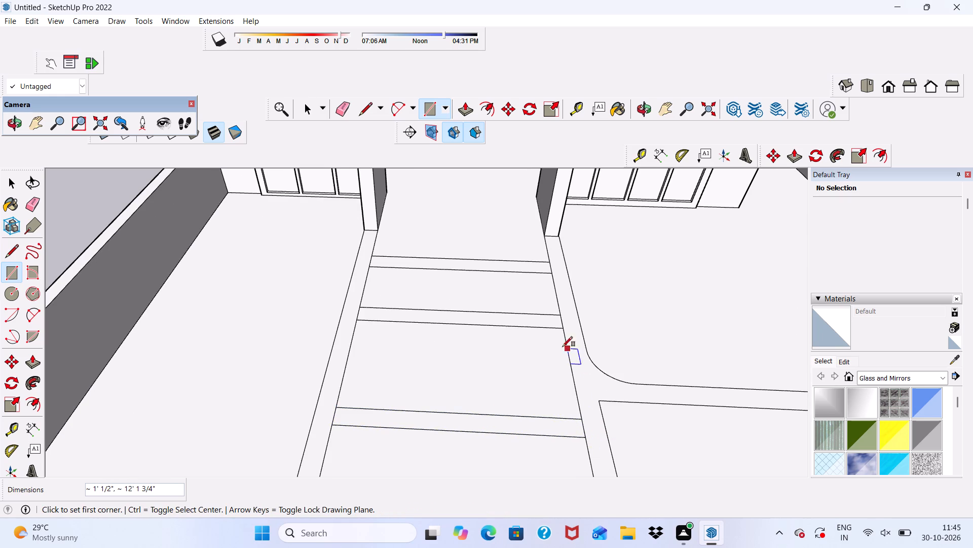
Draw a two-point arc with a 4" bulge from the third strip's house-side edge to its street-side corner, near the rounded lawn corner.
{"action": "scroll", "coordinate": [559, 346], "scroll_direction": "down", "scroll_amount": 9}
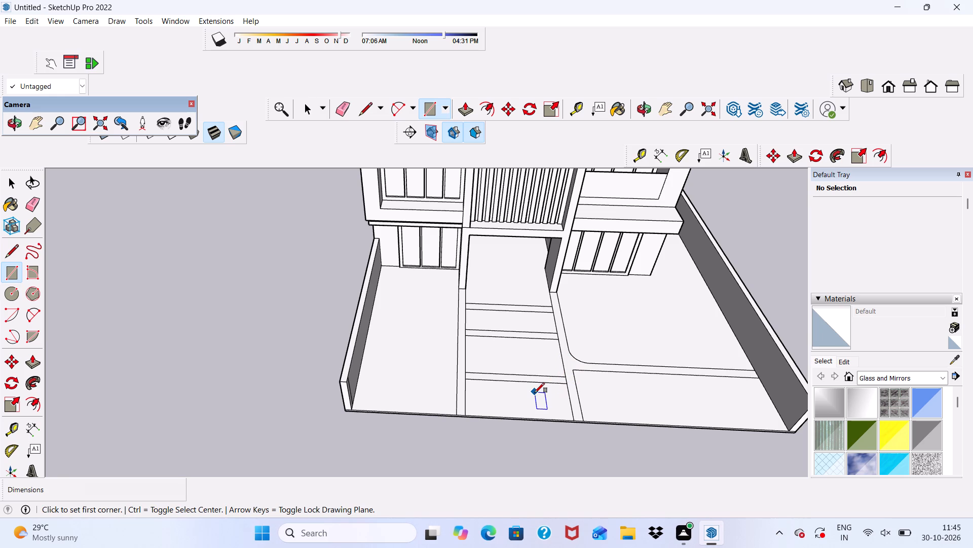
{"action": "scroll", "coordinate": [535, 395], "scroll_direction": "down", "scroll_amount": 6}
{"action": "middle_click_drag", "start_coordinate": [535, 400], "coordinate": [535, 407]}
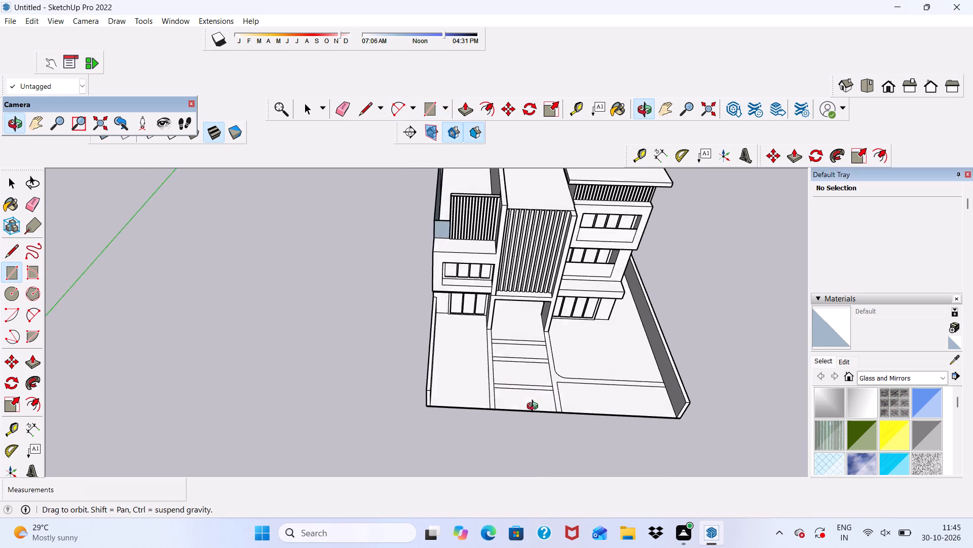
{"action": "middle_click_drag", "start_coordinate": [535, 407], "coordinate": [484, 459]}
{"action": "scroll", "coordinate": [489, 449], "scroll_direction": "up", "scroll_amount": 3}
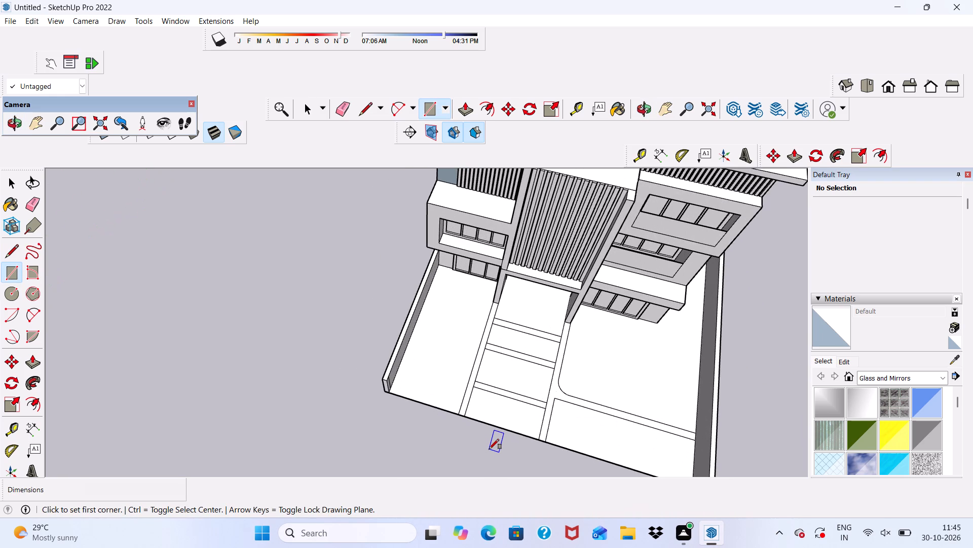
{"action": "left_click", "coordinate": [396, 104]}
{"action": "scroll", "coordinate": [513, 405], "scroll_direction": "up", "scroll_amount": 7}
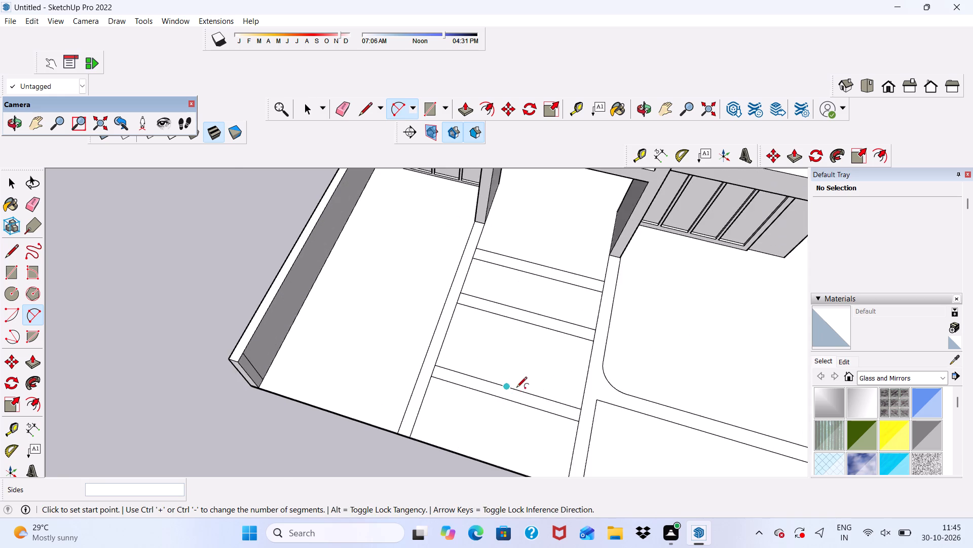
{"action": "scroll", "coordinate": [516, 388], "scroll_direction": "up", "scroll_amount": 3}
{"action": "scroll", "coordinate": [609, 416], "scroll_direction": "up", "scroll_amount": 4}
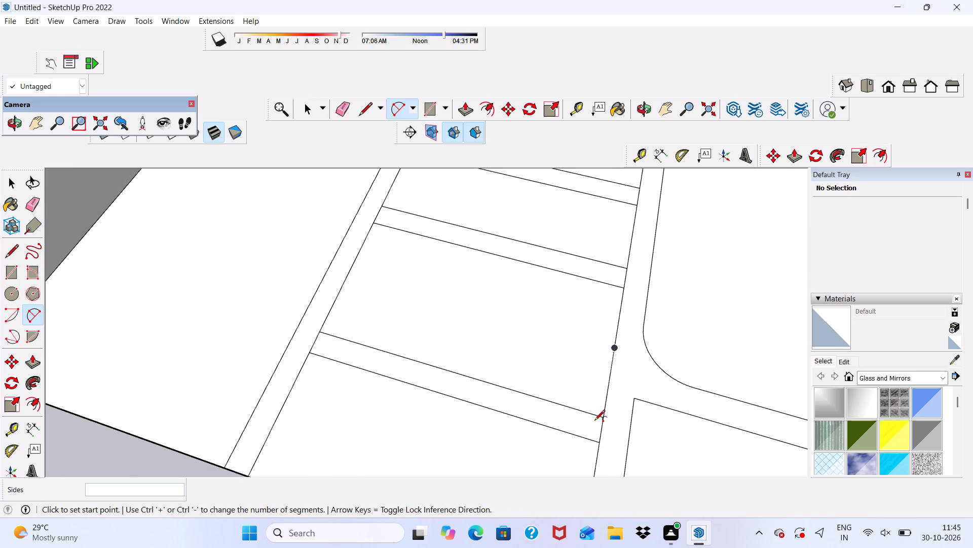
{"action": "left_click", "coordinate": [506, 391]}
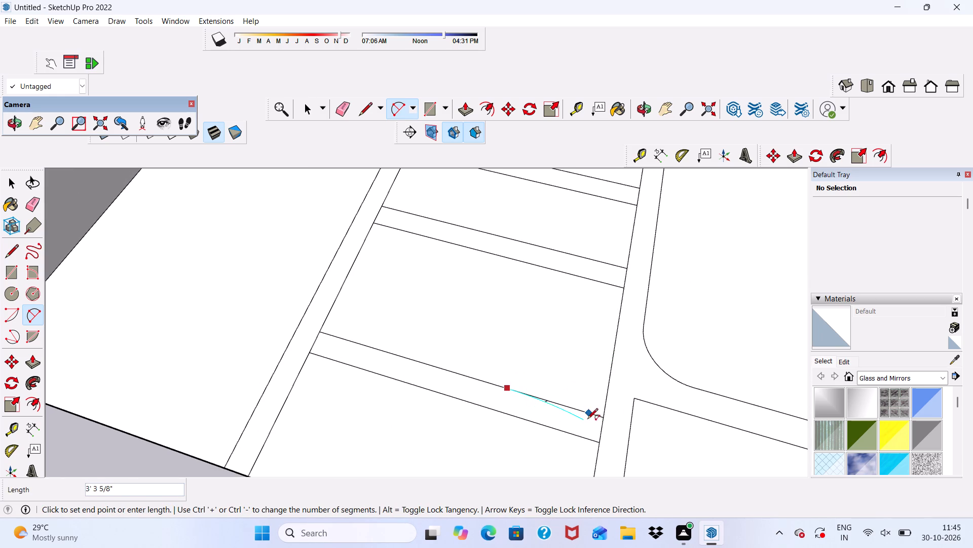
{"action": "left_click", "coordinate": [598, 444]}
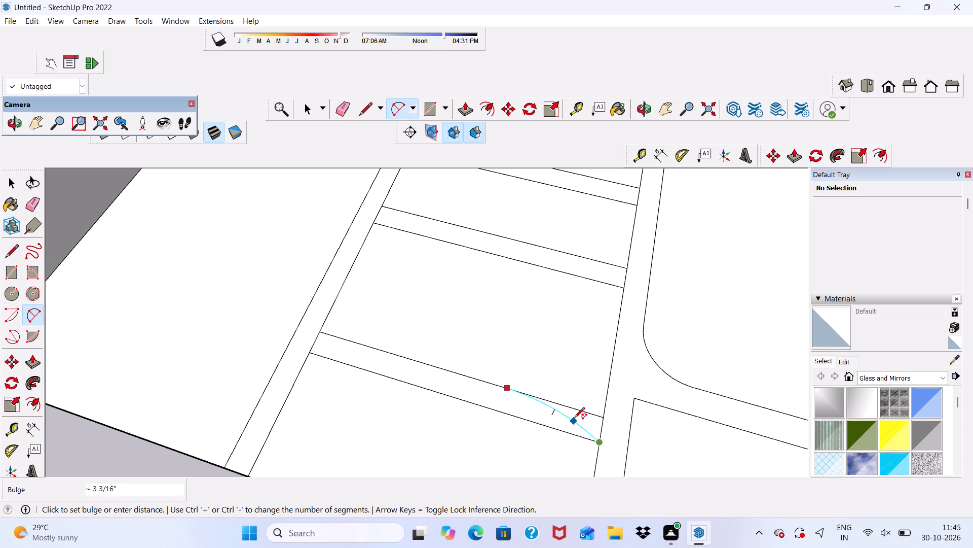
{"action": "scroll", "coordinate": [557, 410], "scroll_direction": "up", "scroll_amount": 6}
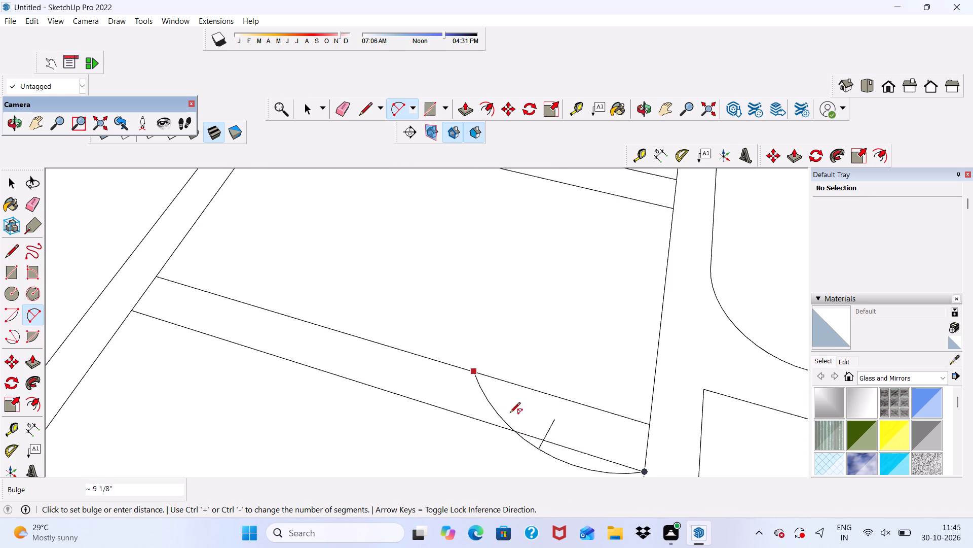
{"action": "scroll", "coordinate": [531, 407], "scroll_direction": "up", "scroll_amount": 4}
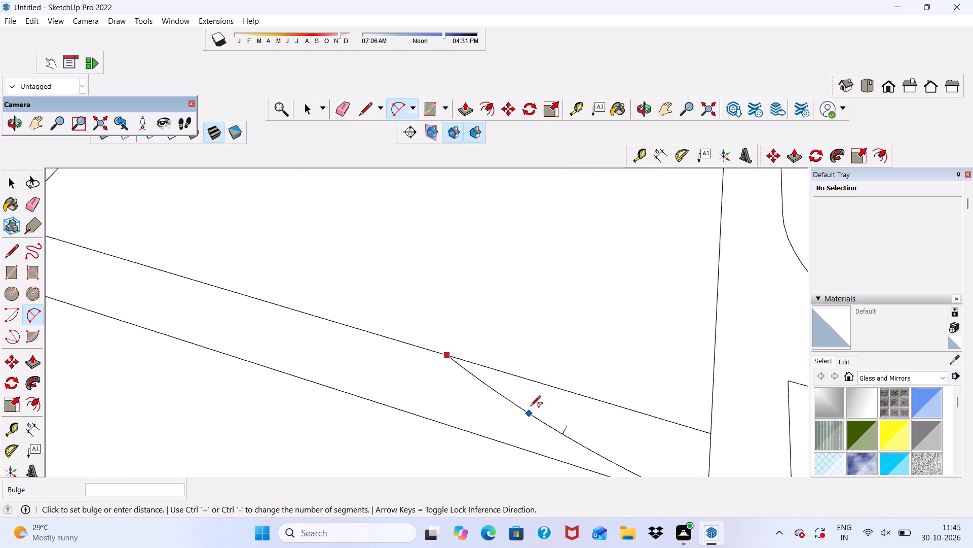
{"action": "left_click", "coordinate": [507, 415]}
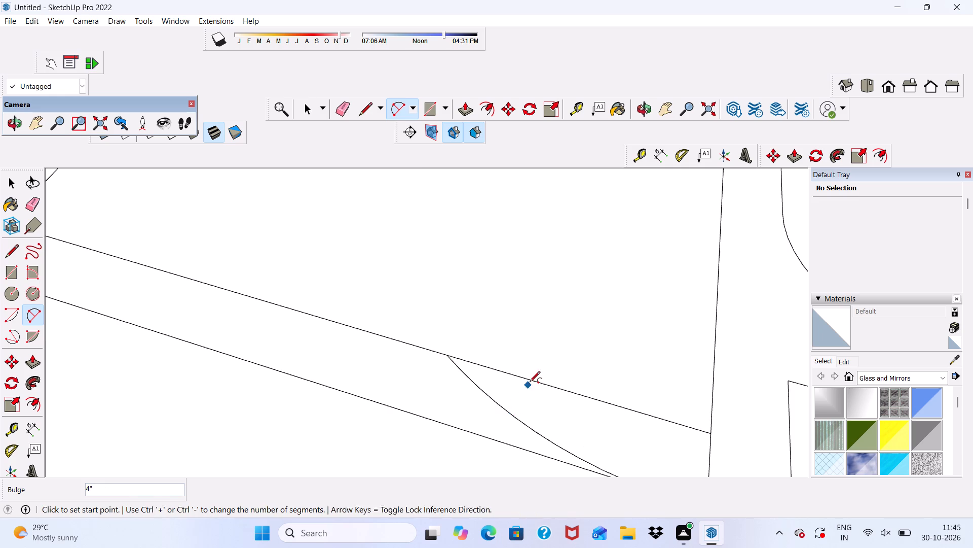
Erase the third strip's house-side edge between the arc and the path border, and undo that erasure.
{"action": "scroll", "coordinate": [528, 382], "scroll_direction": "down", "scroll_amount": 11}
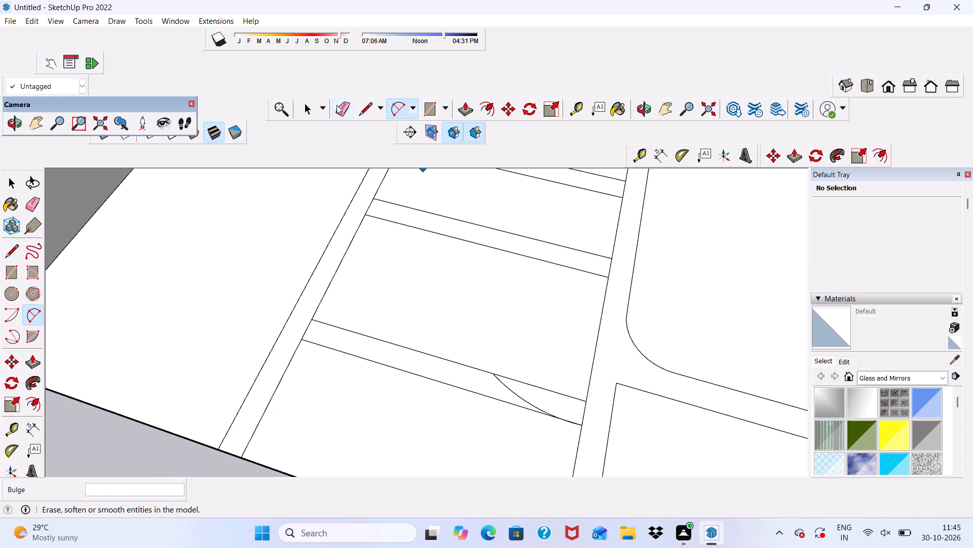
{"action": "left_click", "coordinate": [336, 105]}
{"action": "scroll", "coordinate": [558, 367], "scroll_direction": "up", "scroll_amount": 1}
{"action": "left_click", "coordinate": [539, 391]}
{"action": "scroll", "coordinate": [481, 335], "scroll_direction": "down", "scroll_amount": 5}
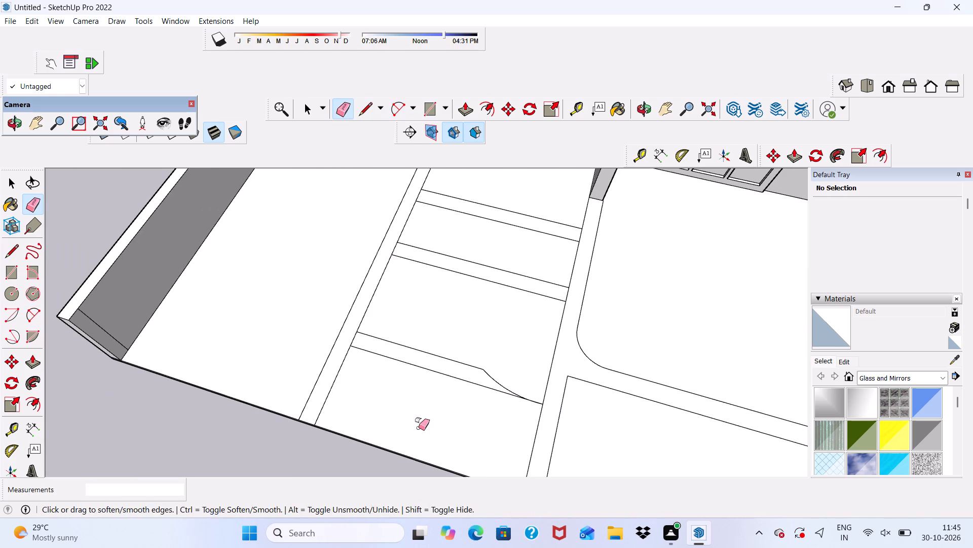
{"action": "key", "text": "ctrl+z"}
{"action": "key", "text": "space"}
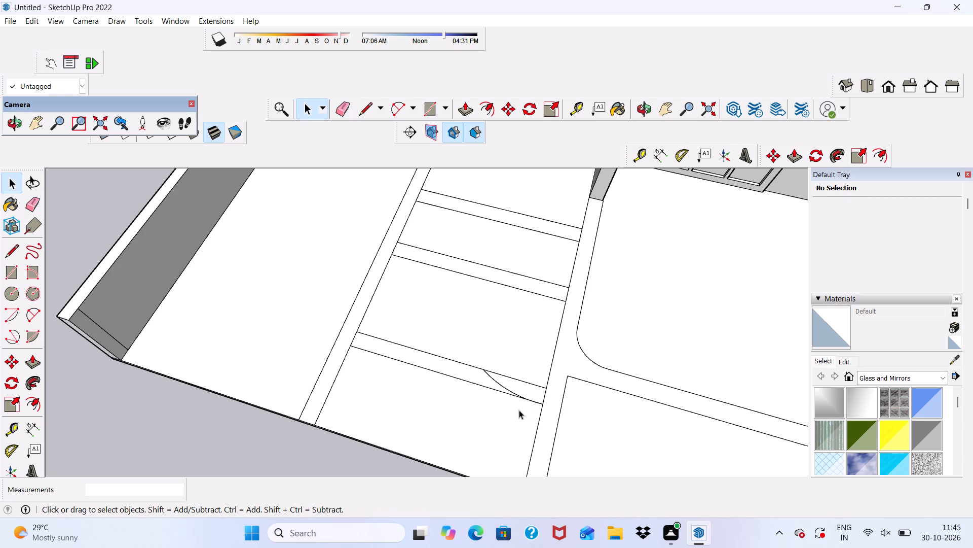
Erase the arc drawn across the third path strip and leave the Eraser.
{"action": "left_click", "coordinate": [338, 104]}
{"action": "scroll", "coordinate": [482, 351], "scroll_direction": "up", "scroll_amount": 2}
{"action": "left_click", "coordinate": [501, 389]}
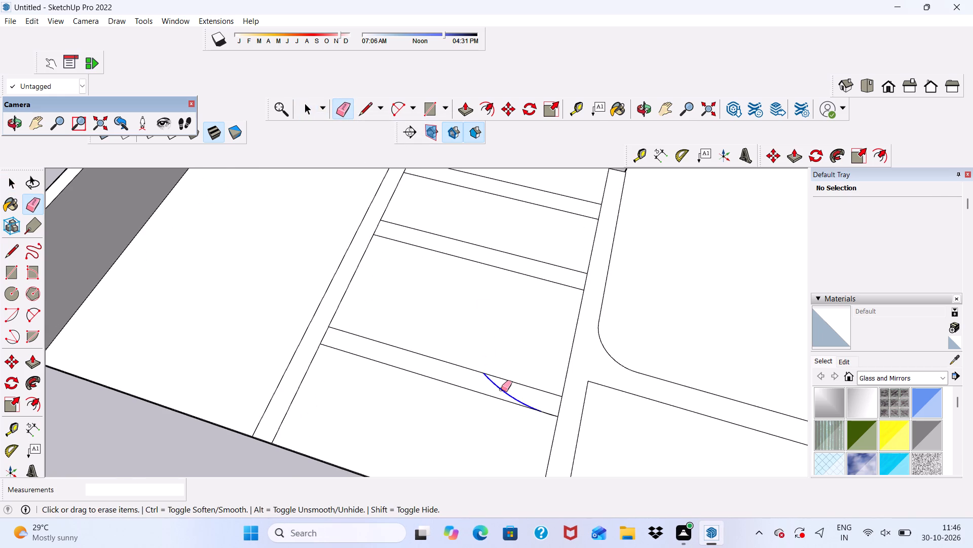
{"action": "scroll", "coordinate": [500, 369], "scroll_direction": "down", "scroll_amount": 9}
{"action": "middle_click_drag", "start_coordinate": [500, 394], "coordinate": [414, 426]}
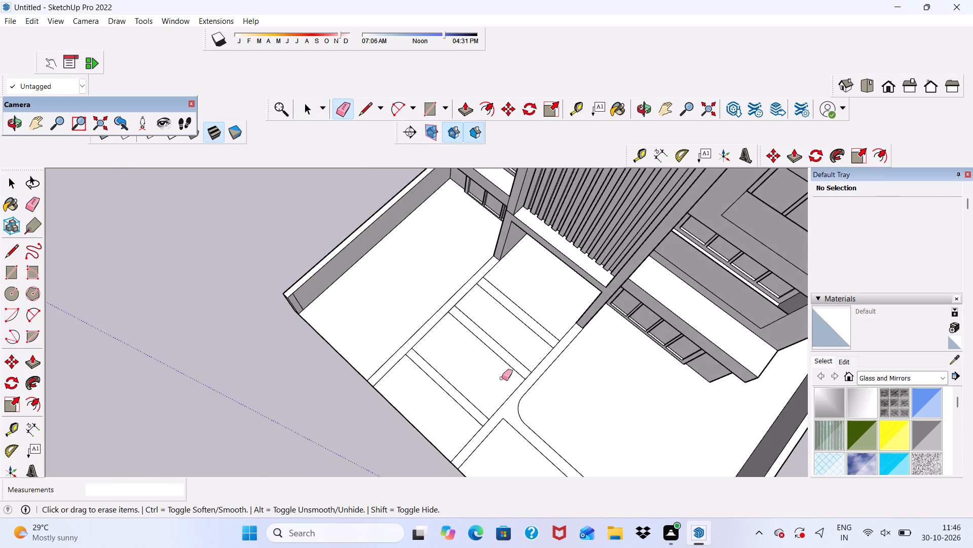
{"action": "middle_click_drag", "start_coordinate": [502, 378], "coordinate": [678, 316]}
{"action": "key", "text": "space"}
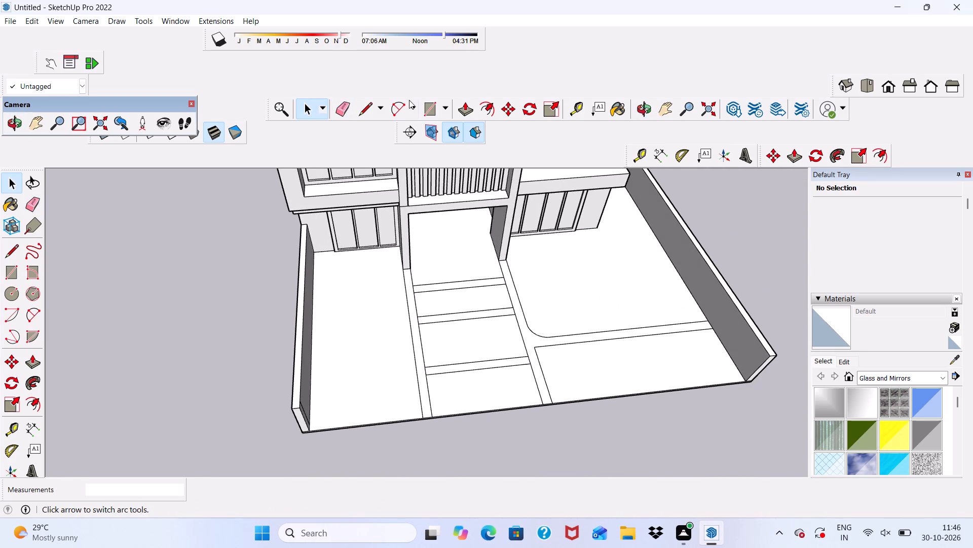
Draw a rectangular strip about 1' by 12' across the narrower side yard, from the path border to the boundary wall.
{"action": "left_click", "coordinate": [430, 111]}
{"action": "scroll", "coordinate": [383, 299], "scroll_direction": "up", "scroll_amount": 4}
{"action": "scroll", "coordinate": [439, 324], "scroll_direction": "up", "scroll_amount": 4}
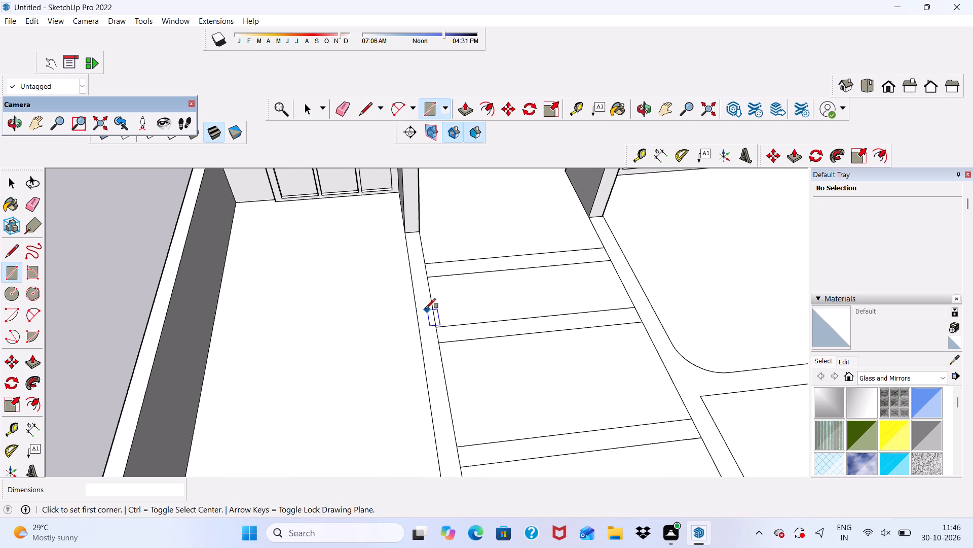
{"action": "scroll", "coordinate": [426, 309], "scroll_direction": "up", "scroll_amount": 3}
{"action": "left_click", "coordinate": [411, 308]}
{"action": "scroll", "coordinate": [187, 291], "scroll_direction": "down", "scroll_amount": 1}
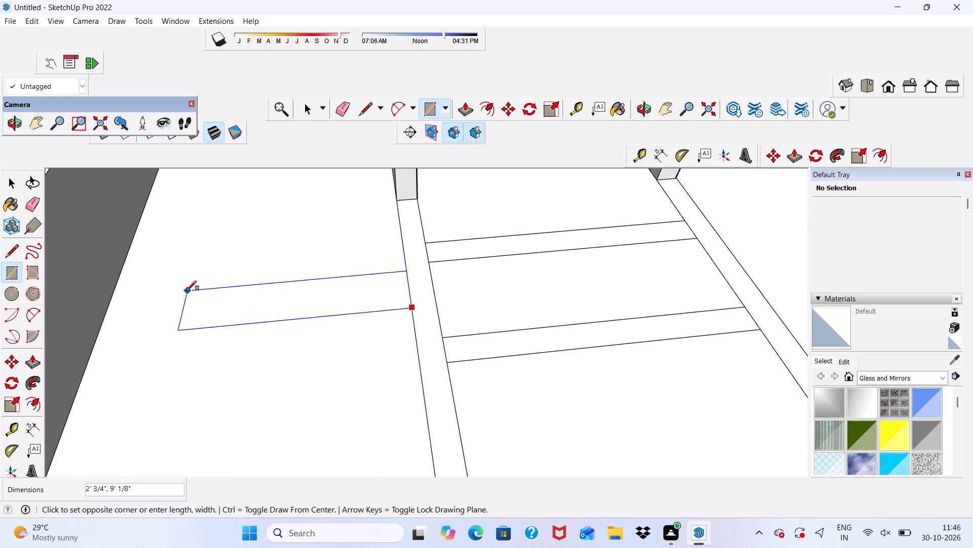
{"action": "scroll", "coordinate": [186, 291], "scroll_direction": "down", "scroll_amount": 3}
{"action": "scroll", "coordinate": [126, 335], "scroll_direction": "up", "scroll_amount": 3}
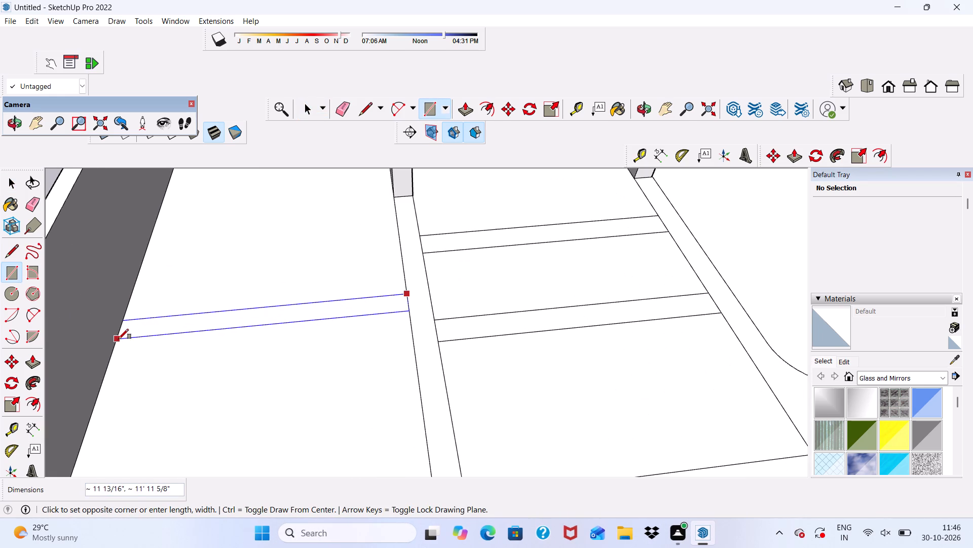
{"action": "left_click", "coordinate": [116, 341]}
Draw a tangent two-point arc of about 1' 9" radius between the path border and the house-side edge of the narrower side yard's strip.
{"action": "scroll", "coordinate": [148, 328], "scroll_direction": "down", "scroll_amount": 11}
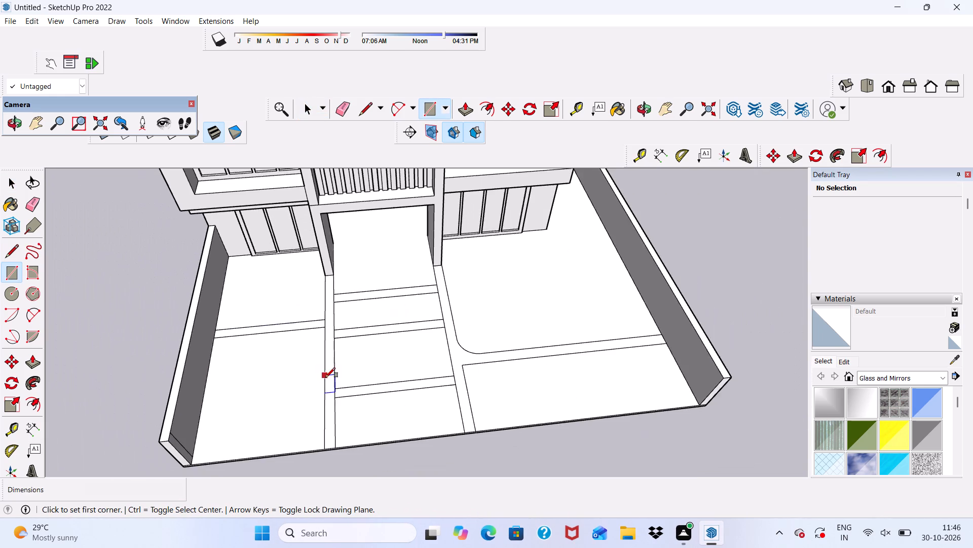
{"action": "middle_click_drag", "start_coordinate": [325, 378], "coordinate": [312, 488]}
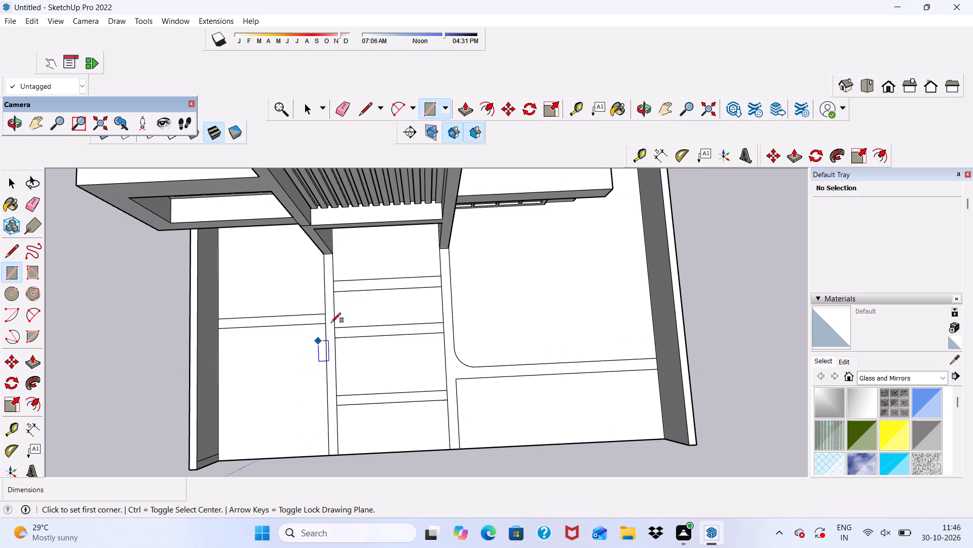
{"action": "left_click", "coordinate": [394, 110]}
{"action": "scroll", "coordinate": [359, 320], "scroll_direction": "up", "scroll_amount": 15}
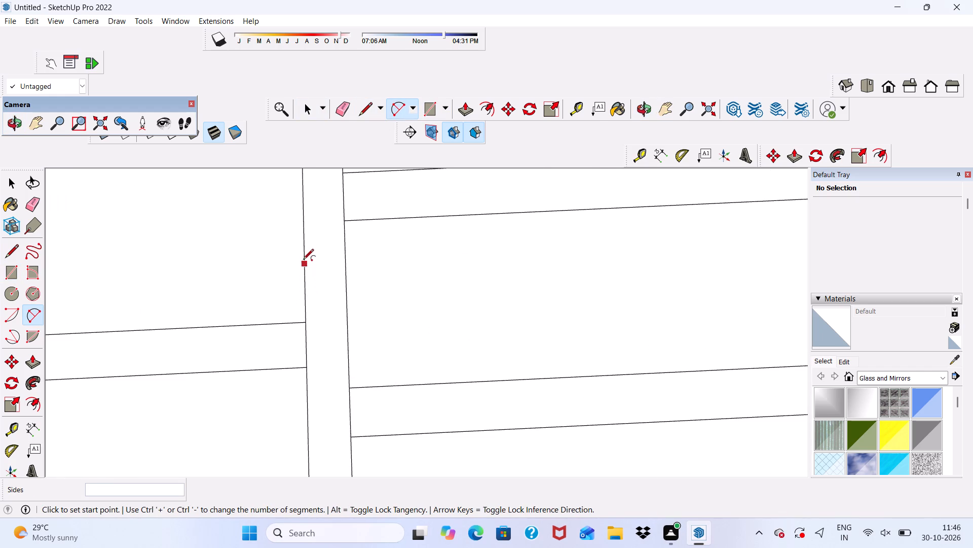
{"action": "left_click", "coordinate": [303, 251]}
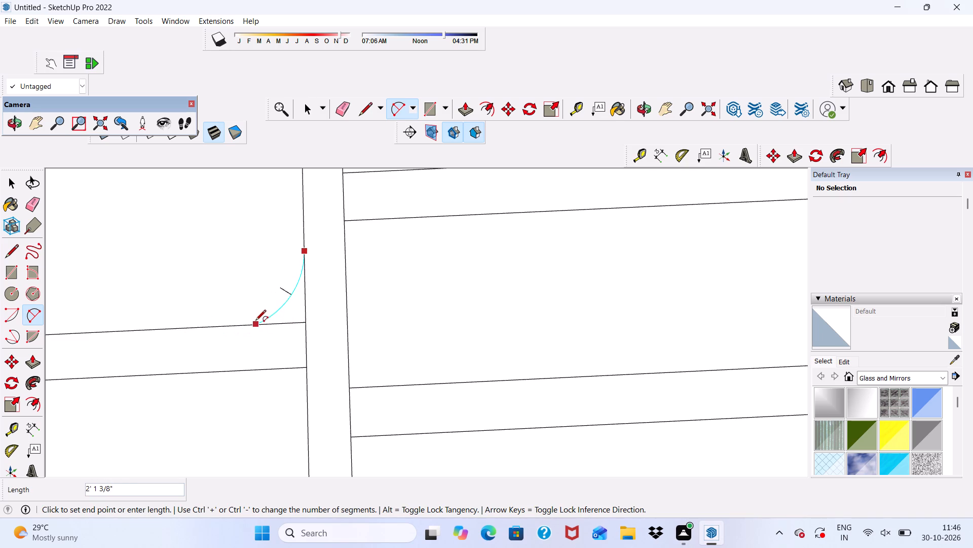
{"action": "left_click", "coordinate": [226, 325]}
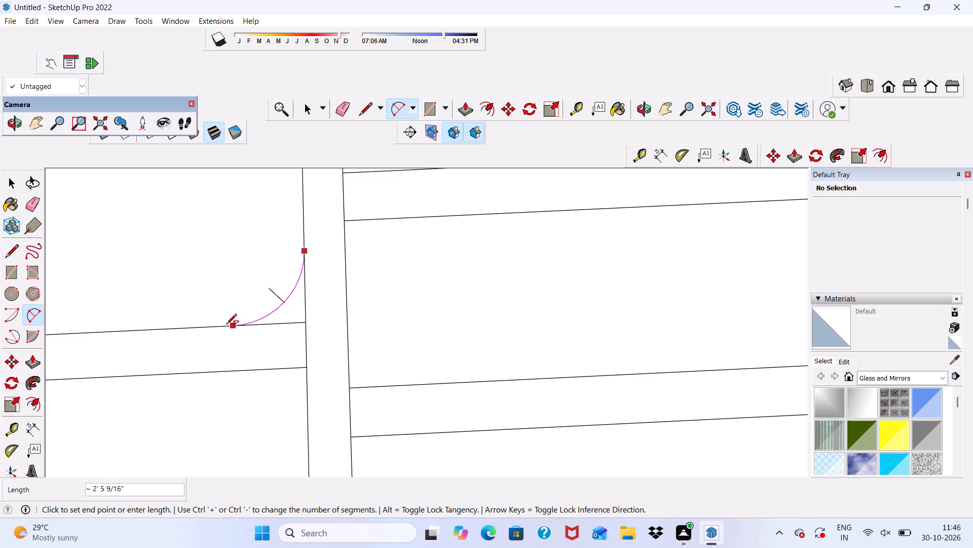
{"action": "left_click", "coordinate": [271, 318]}
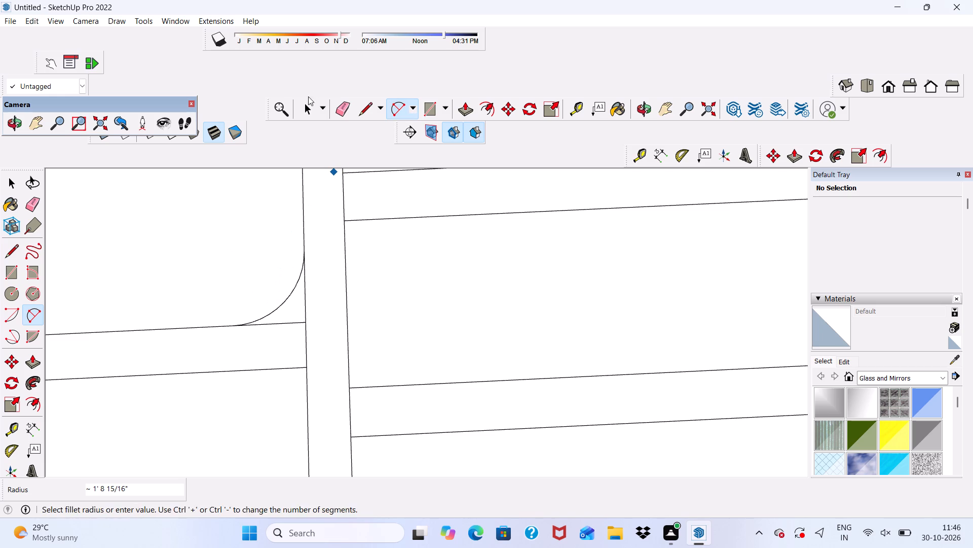
Erase the square corner edges outside the arc and the strip's end edge, opening the side-yard strip into the path border.
{"action": "left_click", "coordinate": [343, 111]}
{"action": "scroll", "coordinate": [326, 300], "scroll_direction": "up", "scroll_amount": 3}
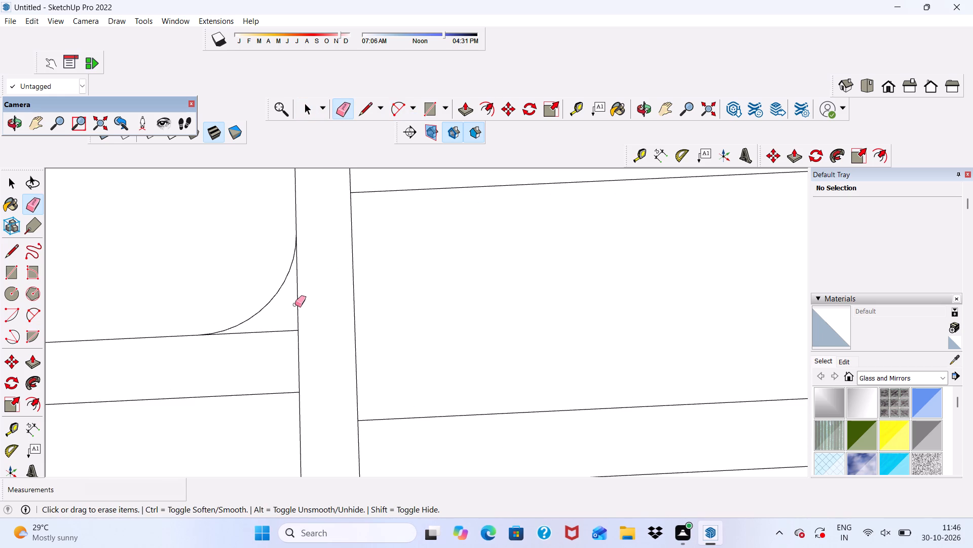
{"action": "left_click_drag", "start_coordinate": [295, 304], "coordinate": [295, 317]}
{"action": "left_click_drag", "start_coordinate": [274, 324], "coordinate": [274, 340]}
{"action": "left_click_drag", "start_coordinate": [298, 299], "coordinate": [302, 309]}
{"action": "scroll", "coordinate": [266, 287], "scroll_direction": "down", "scroll_amount": 4}
{"action": "scroll", "coordinate": [294, 319], "scroll_direction": "down", "scroll_amount": 20}
{"action": "scroll", "coordinate": [294, 319], "scroll_direction": "down", "scroll_amount": 1}
{"action": "middle_click_drag", "start_coordinate": [368, 347], "coordinate": [350, 289]}
{"action": "middle_click_drag", "start_coordinate": [290, 269], "coordinate": [376, 309]}
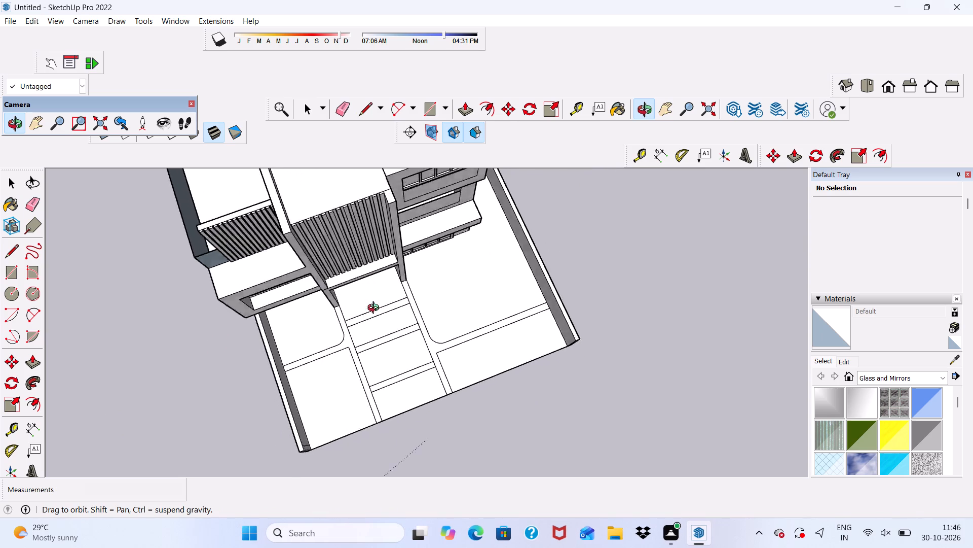
{"action": "middle_click_drag", "start_coordinate": [376, 309], "coordinate": [280, 347]}
{"action": "key", "text": "space"}
Draw a second rectangular strip about 12' long across the narrower side yard, nearer the street, from the path border to the boundary wall.
{"action": "scroll", "coordinate": [310, 352], "scroll_direction": "up", "scroll_amount": 3}
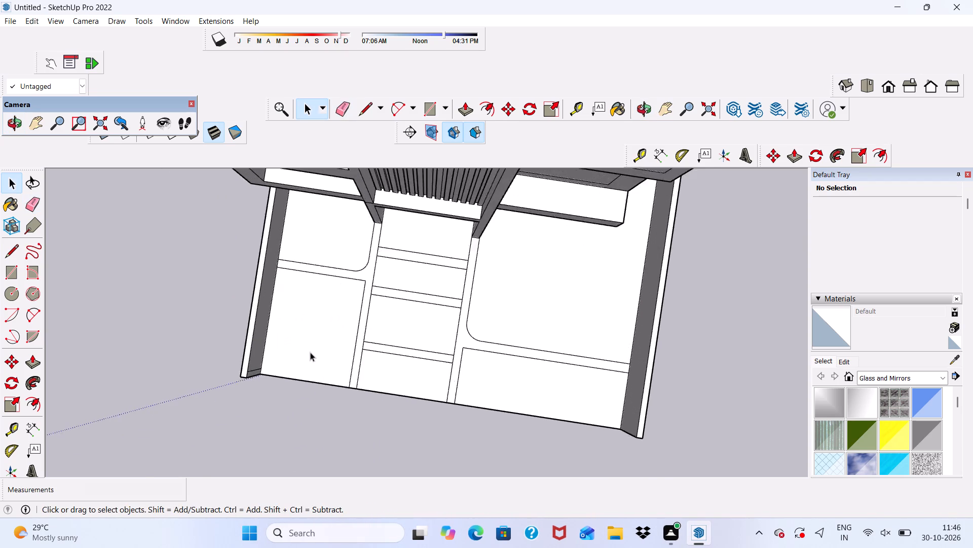
{"action": "scroll", "coordinate": [310, 352], "scroll_direction": "down", "scroll_amount": 3}
{"action": "middle_click_drag", "start_coordinate": [326, 363], "coordinate": [460, 304]}
{"action": "scroll", "coordinate": [411, 272], "scroll_direction": "down", "scroll_amount": 5}
{"action": "scroll", "coordinate": [342, 416], "scroll_direction": "up", "scroll_amount": 1}
{"action": "middle_click_drag", "start_coordinate": [342, 416], "coordinate": [319, 318]}
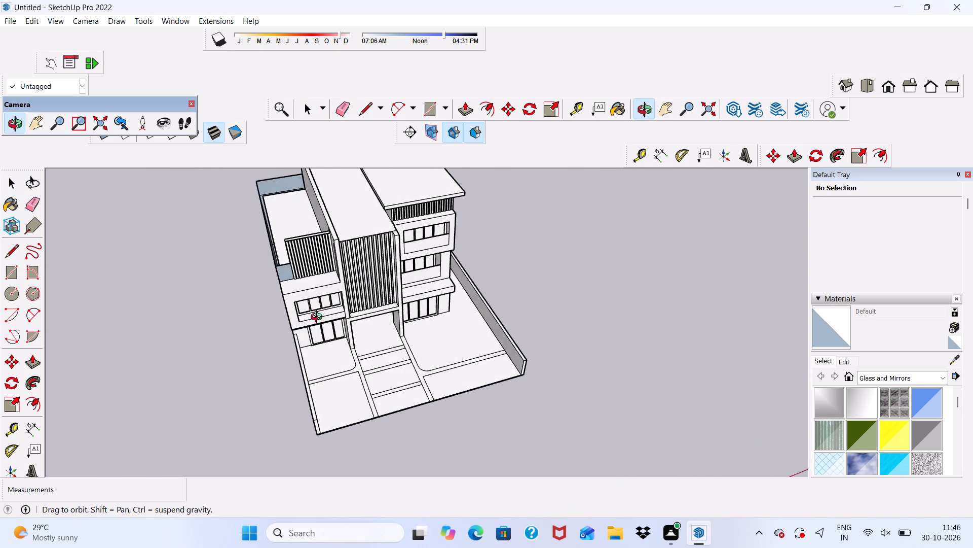
{"action": "middle_click_drag", "start_coordinate": [319, 318], "coordinate": [287, 338]}
{"action": "scroll", "coordinate": [431, 415], "scroll_direction": "up", "scroll_amount": 3}
{"action": "left_click", "coordinate": [432, 112]}
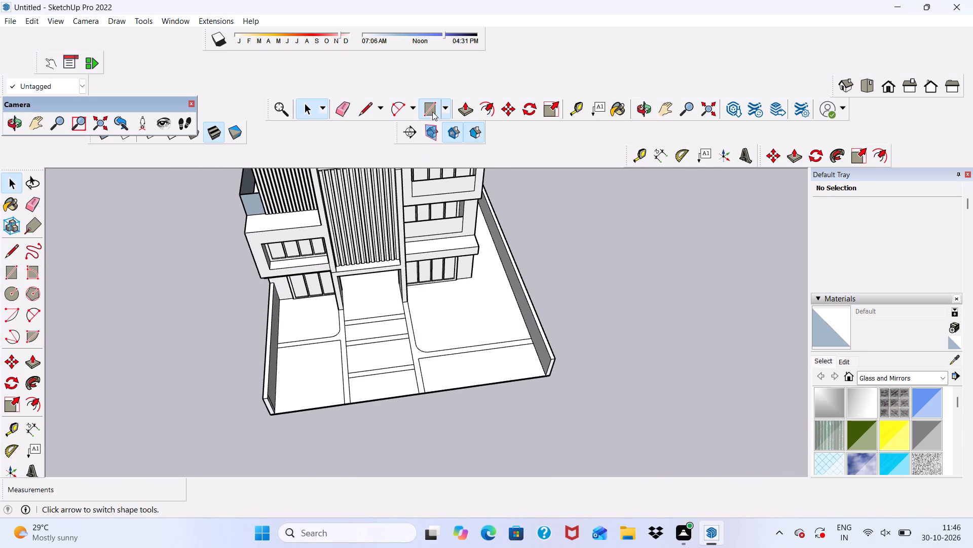
{"action": "scroll", "coordinate": [343, 399], "scroll_direction": "up", "scroll_amount": 11}
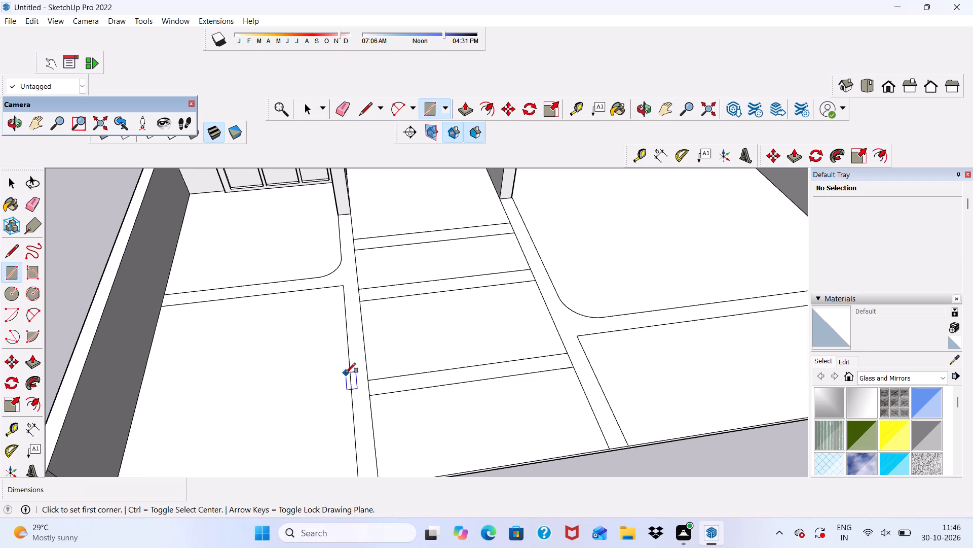
{"action": "left_click", "coordinate": [349, 380]}
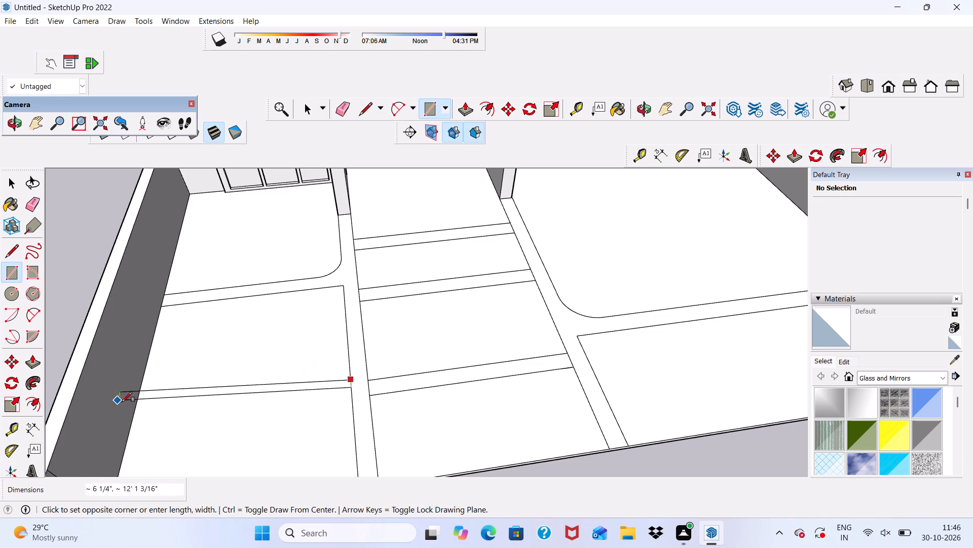
{"action": "scroll", "coordinate": [135, 423], "scroll_direction": "up", "scroll_amount": 2}
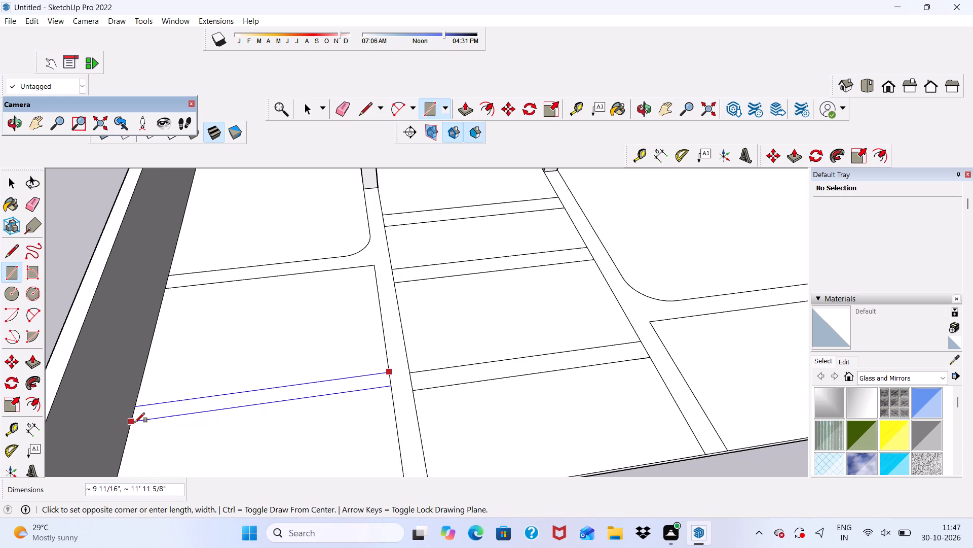
{"action": "left_click", "coordinate": [134, 427]}
{"action": "scroll", "coordinate": [195, 425], "scroll_direction": "down", "scroll_amount": 3}
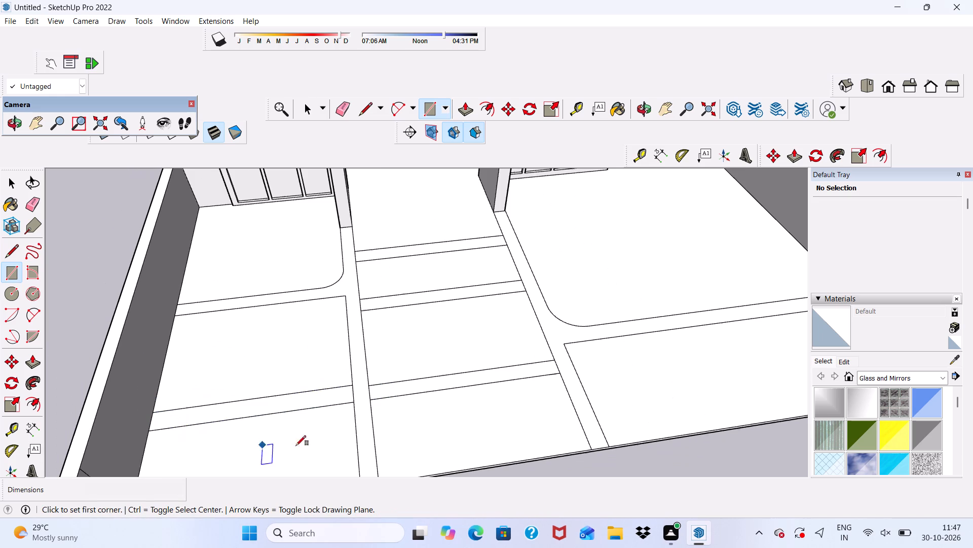
{"action": "key", "text": "space"}
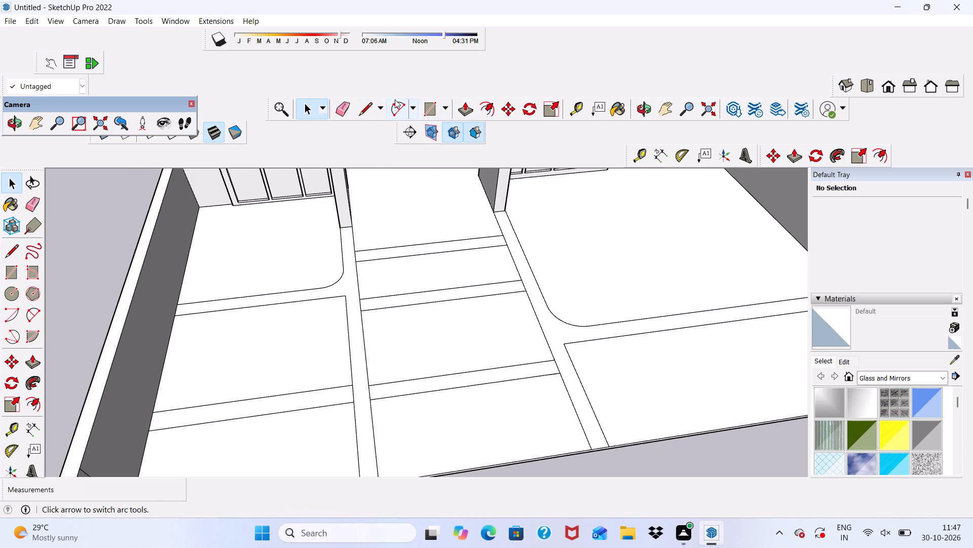
Draw a tangent two-point arc of about 2' 2" radius between the path border and the second side-yard strip's house-side edge.
{"action": "left_click", "coordinate": [395, 99]}
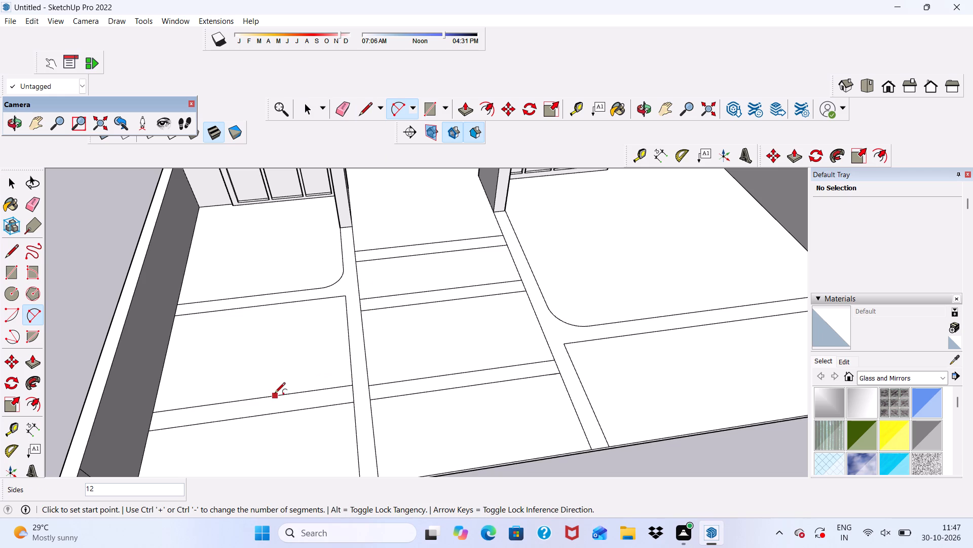
{"action": "left_click", "coordinate": [348, 358]}
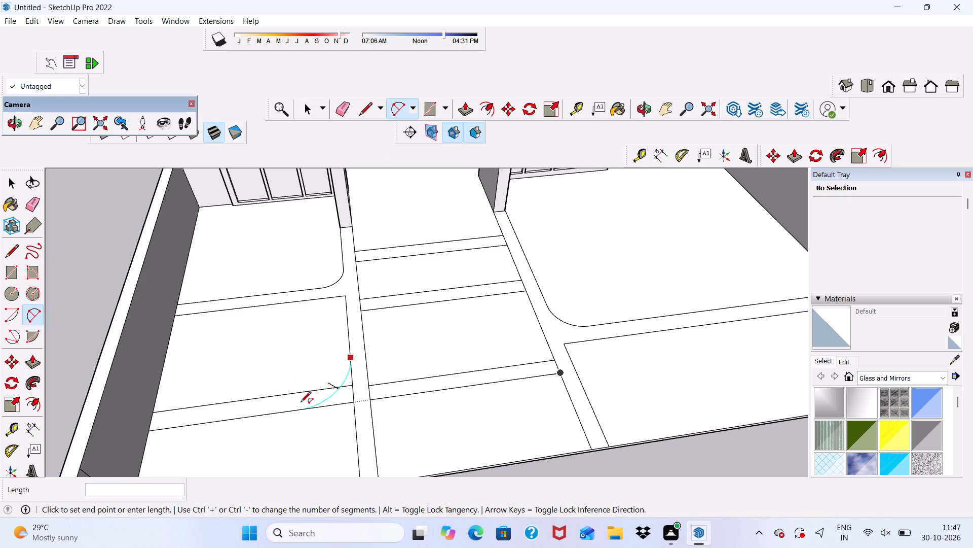
{"action": "scroll", "coordinate": [330, 387], "scroll_direction": "up", "scroll_amount": 6}
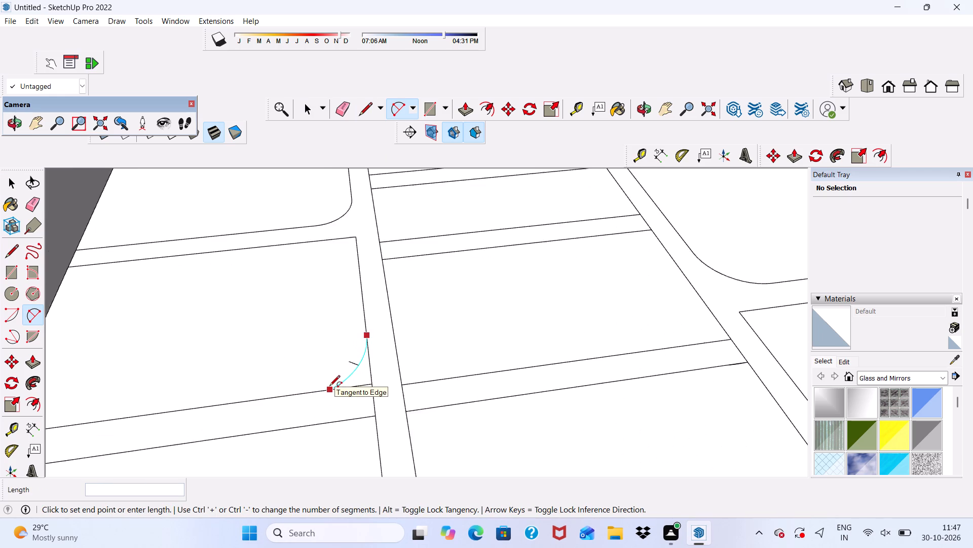
{"action": "scroll", "coordinate": [329, 387], "scroll_direction": "up", "scroll_amount": 1}
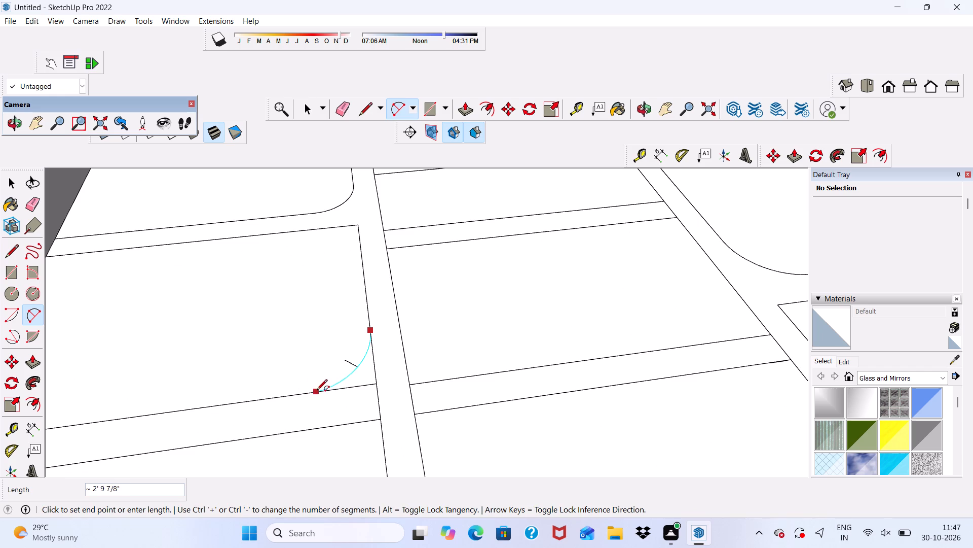
{"action": "left_click", "coordinate": [312, 391]}
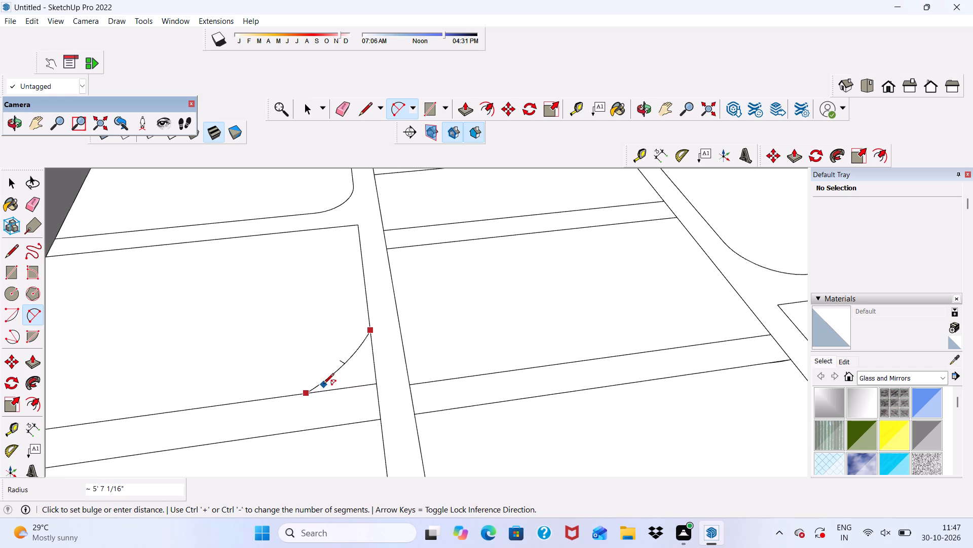
{"action": "left_click", "coordinate": [355, 372]}
{"action": "key", "text": "space"}
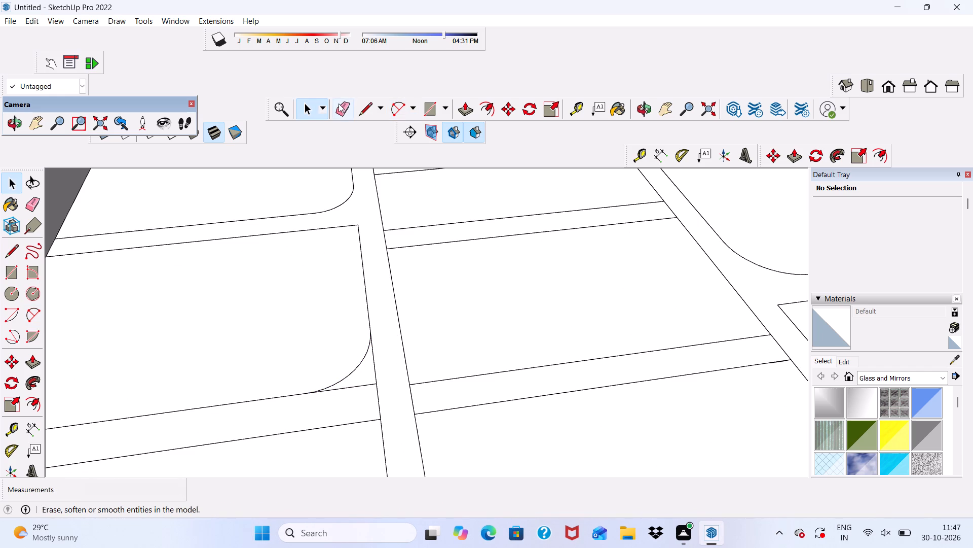
Erase the corner edges outside the new arc and the second strip's end edge, opening it into the path border.
{"action": "left_click", "coordinate": [339, 104]}
{"action": "scroll", "coordinate": [382, 425], "scroll_direction": "up", "scroll_amount": 5}
{"action": "left_click_drag", "start_coordinate": [377, 344], "coordinate": [348, 389]}
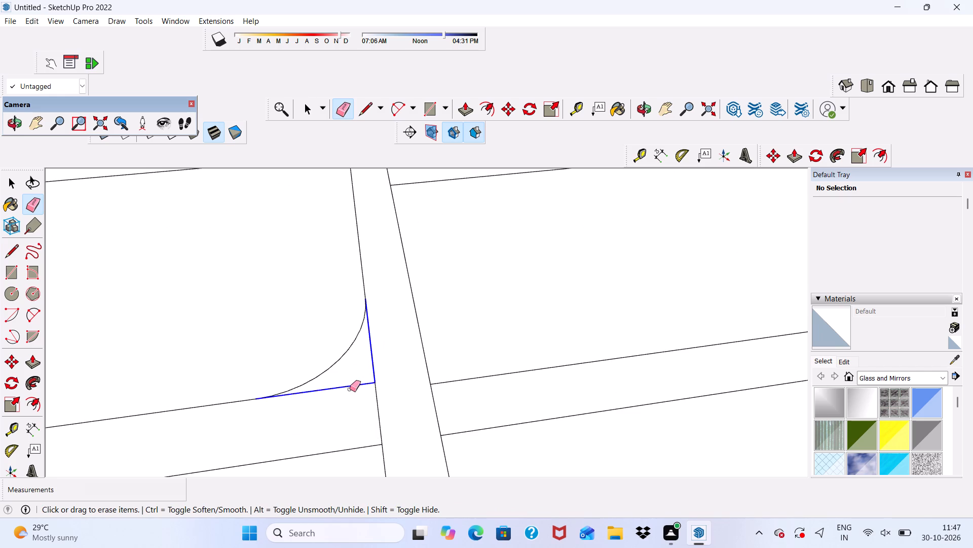
{"action": "scroll", "coordinate": [353, 384], "scroll_direction": "down", "scroll_amount": 5}
{"action": "scroll", "coordinate": [366, 389], "scroll_direction": "up", "scroll_amount": 3}
{"action": "left_click_drag", "start_coordinate": [368, 390], "coordinate": [370, 411]}
{"action": "scroll", "coordinate": [377, 367], "scroll_direction": "down", "scroll_amount": 16}
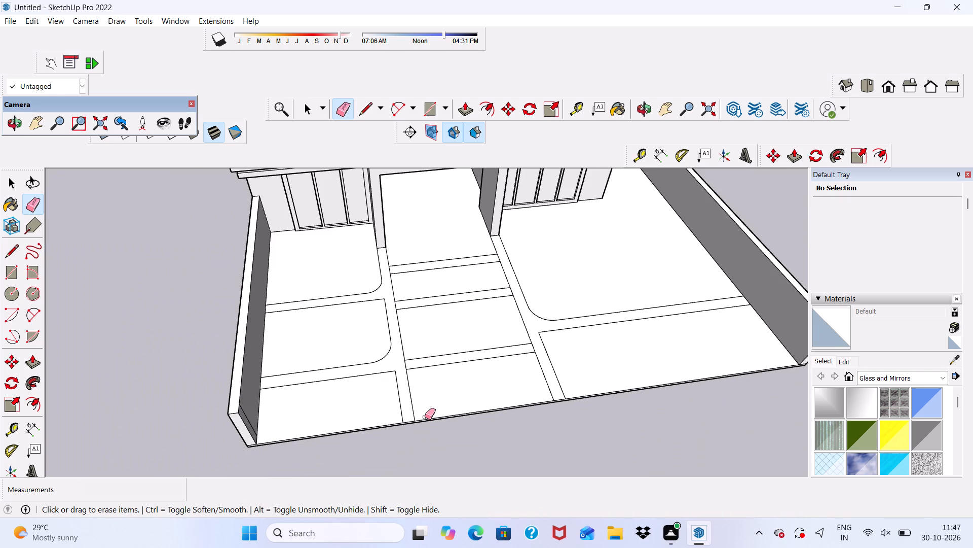
{"action": "middle_click_drag", "start_coordinate": [425, 417], "coordinate": [469, 438]}
{"action": "scroll", "coordinate": [469, 438], "scroll_direction": "down", "scroll_amount": 1}
{"action": "key", "text": "space"}
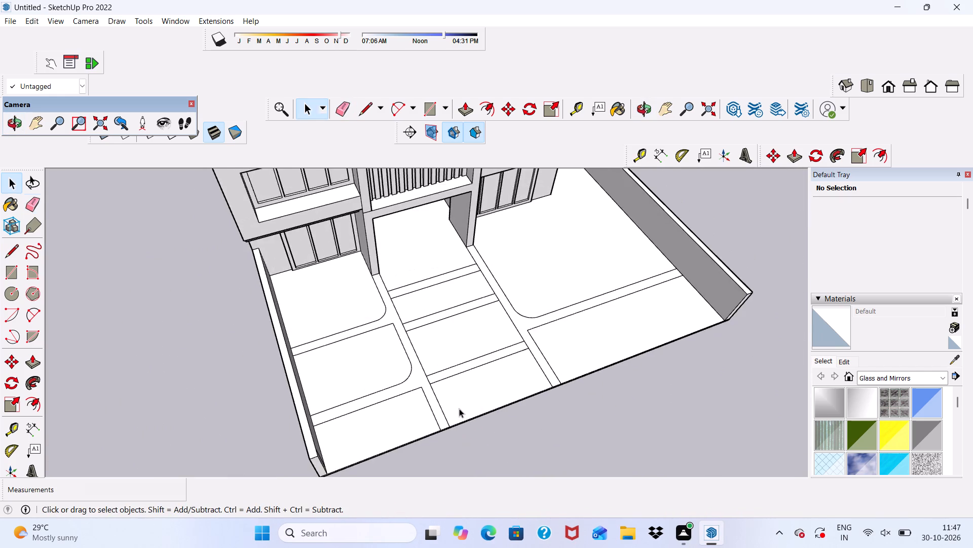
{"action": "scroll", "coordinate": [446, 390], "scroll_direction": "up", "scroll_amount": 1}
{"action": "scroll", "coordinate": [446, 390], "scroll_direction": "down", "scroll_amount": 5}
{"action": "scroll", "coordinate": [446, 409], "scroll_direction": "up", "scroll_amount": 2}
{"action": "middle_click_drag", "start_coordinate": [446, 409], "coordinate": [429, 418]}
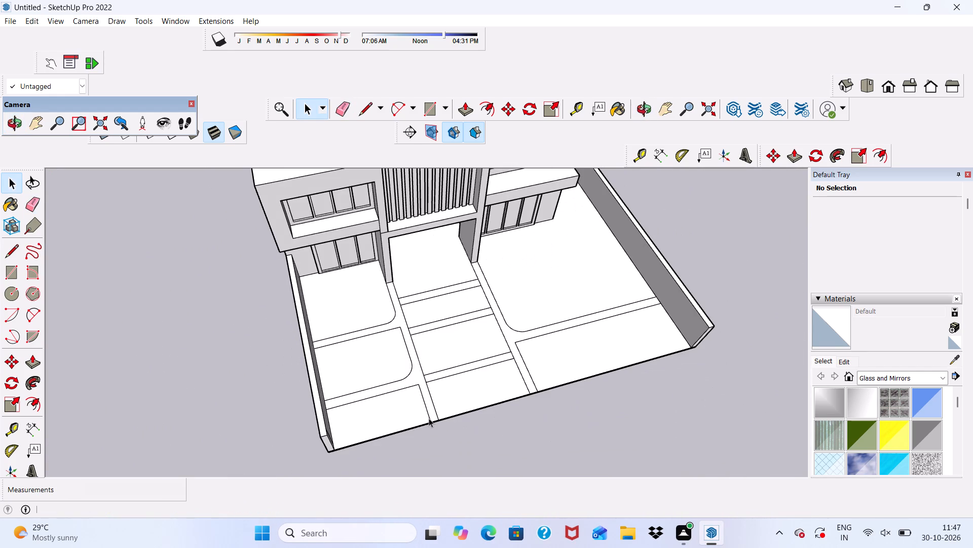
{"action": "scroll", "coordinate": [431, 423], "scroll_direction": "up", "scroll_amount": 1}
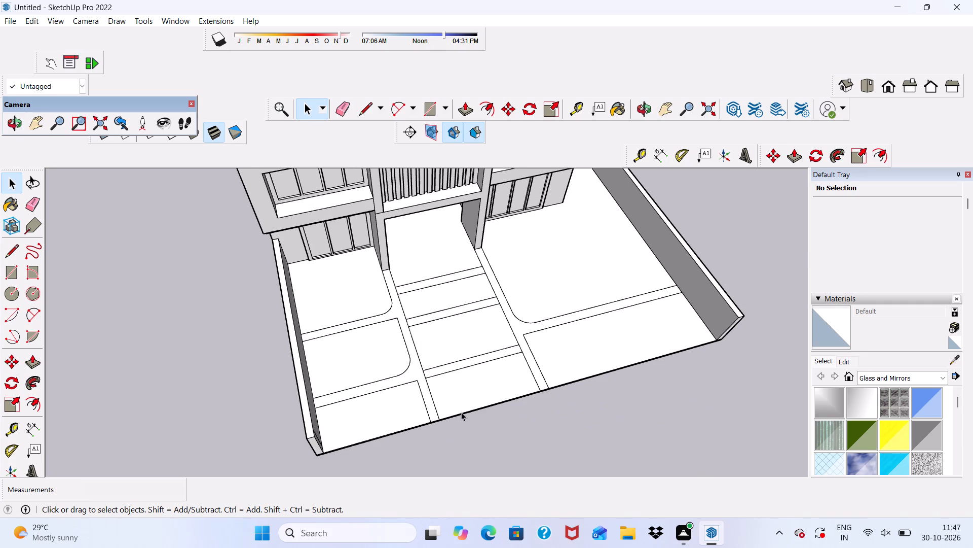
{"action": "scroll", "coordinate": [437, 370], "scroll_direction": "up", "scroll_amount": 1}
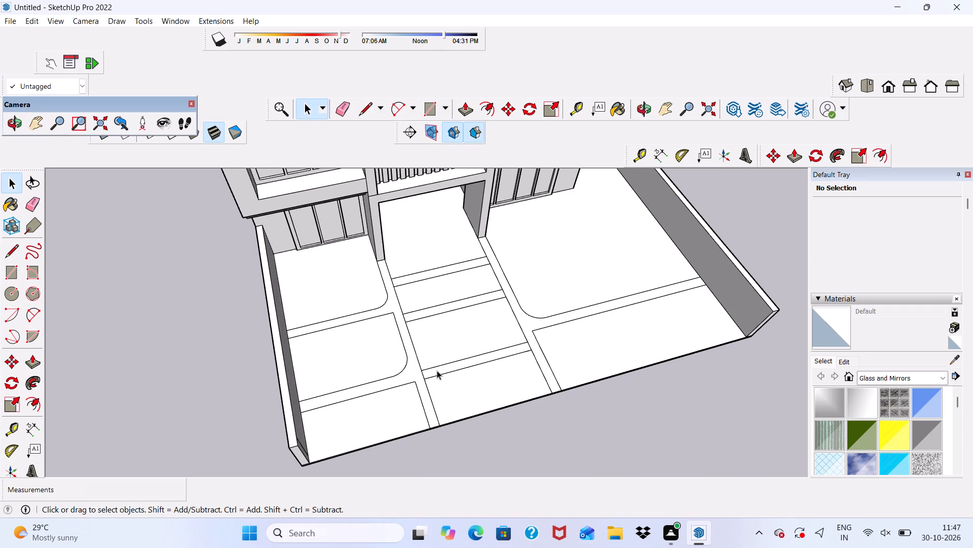
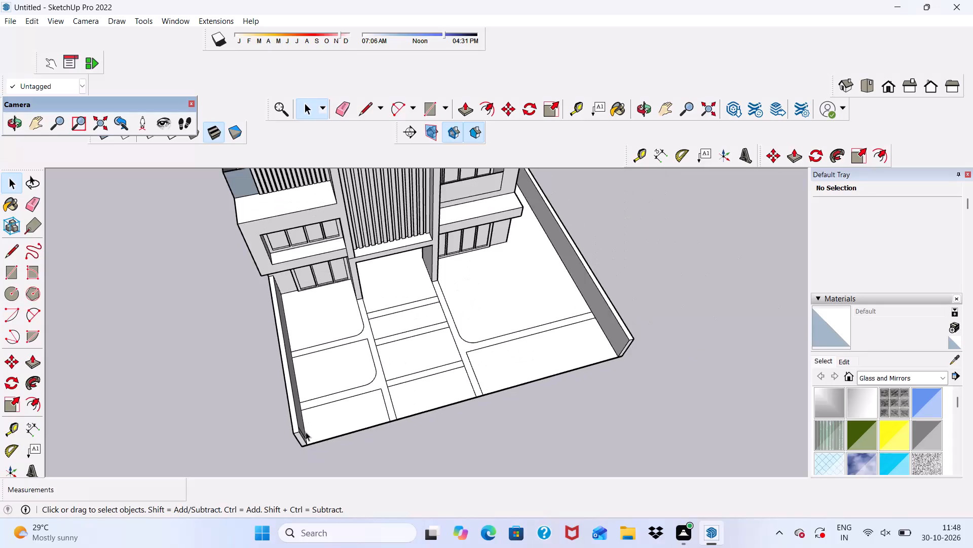
Examine the whole house and its front yard from an overall front view.
{"action": "scroll", "coordinate": [389, 399], "scroll_direction": "down", "scroll_amount": 5}
{"action": "middle_click_drag", "start_coordinate": [413, 418], "coordinate": [389, 385]}
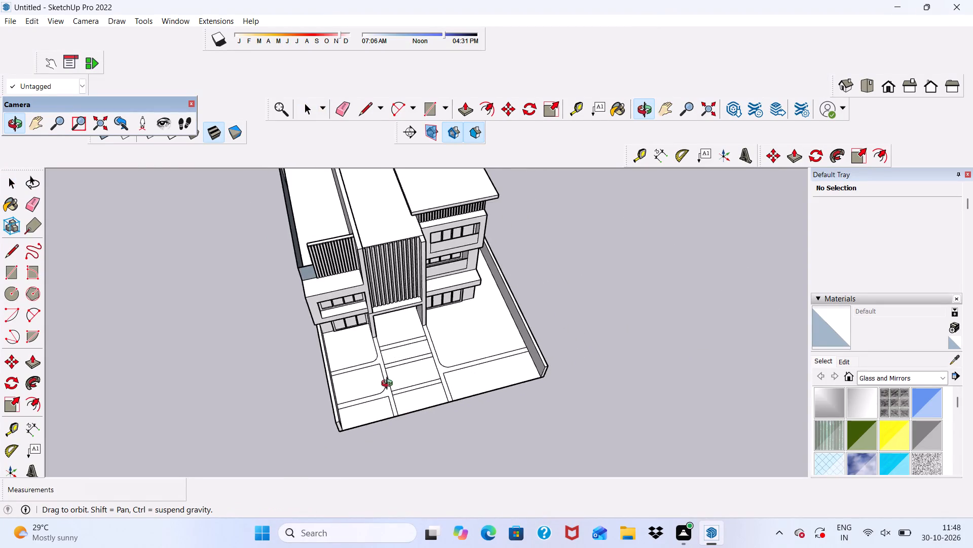
{"action": "middle_click_drag", "start_coordinate": [389, 385], "coordinate": [361, 292]}
{"action": "scroll", "coordinate": [361, 292], "scroll_direction": "down", "scroll_amount": 4}
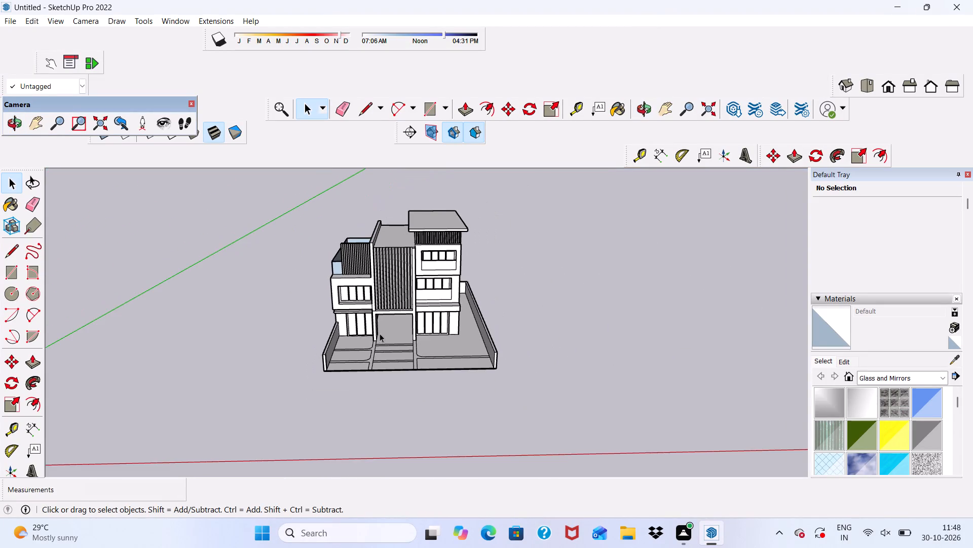
{"action": "middle_click_drag", "start_coordinate": [380, 333], "coordinate": [361, 296]}
{"action": "scroll", "coordinate": [422, 277], "scroll_direction": "up", "scroll_amount": 4}
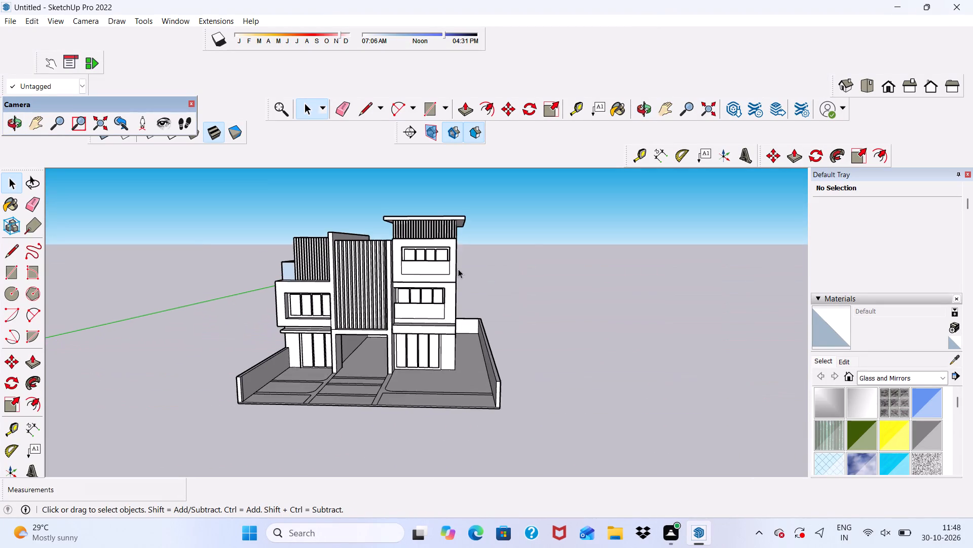
{"action": "scroll", "coordinate": [345, 375], "scroll_direction": "up", "scroll_amount": 4}
{"action": "scroll", "coordinate": [345, 369], "scroll_direction": "down", "scroll_amount": 1}
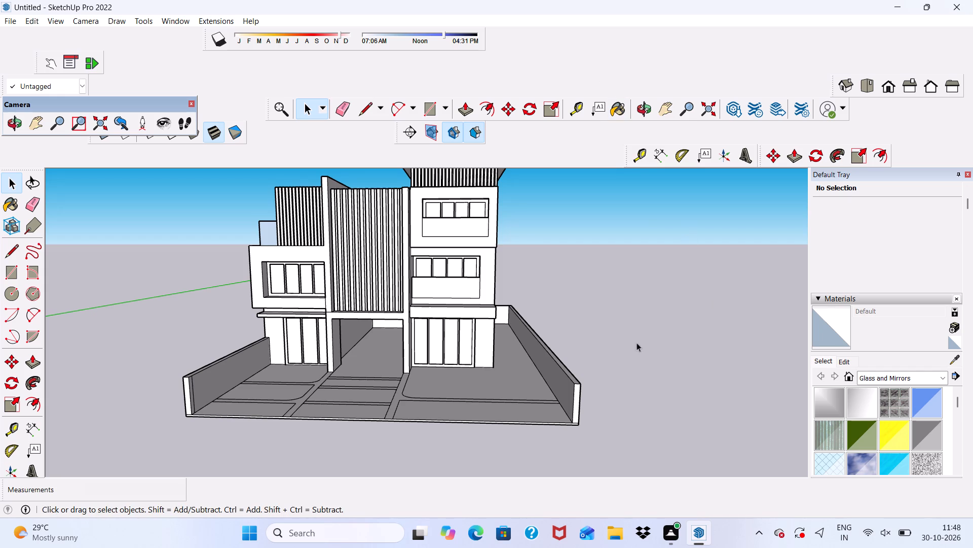
Paint the front face of the four-panel ground-floor window frame beside the wider yard with 0137_Black from the Colors-Named collection.
{"action": "left_click", "coordinate": [945, 376]}
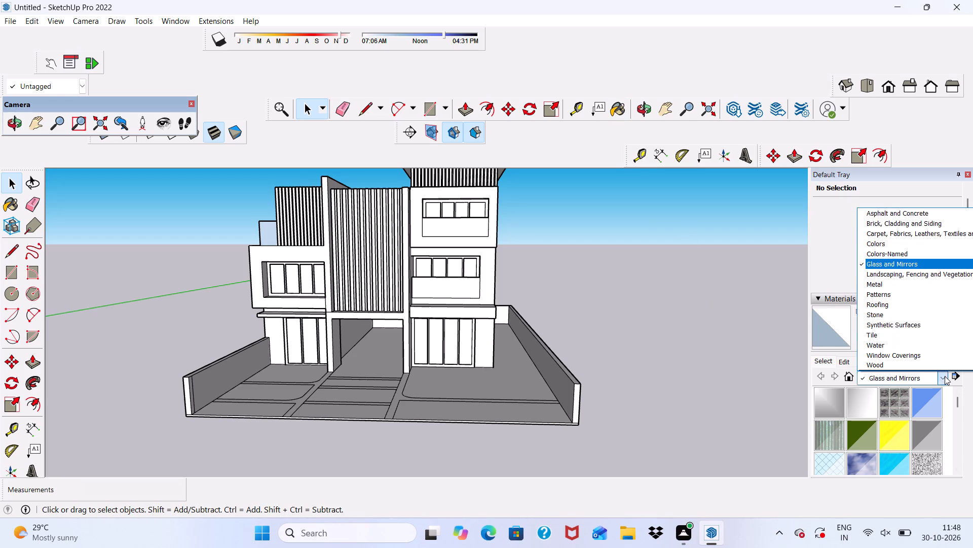
{"action": "scroll", "coordinate": [904, 391], "scroll_direction": "down", "scroll_amount": 2}
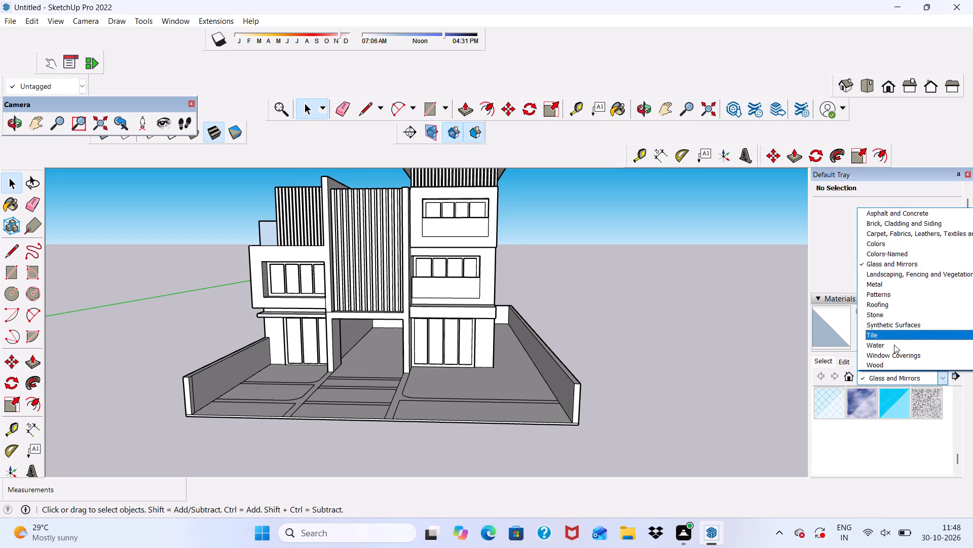
{"action": "left_click", "coordinate": [872, 265]}
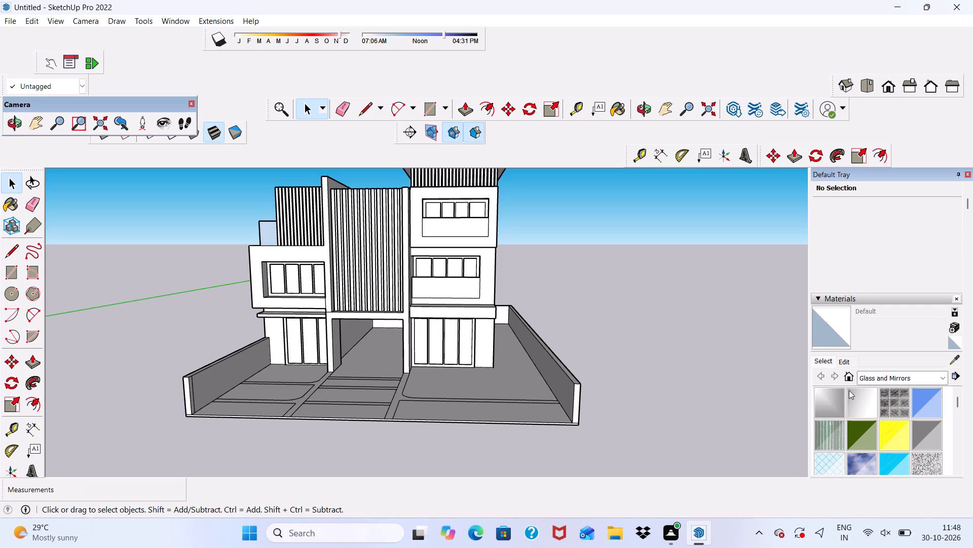
{"action": "left_click", "coordinate": [943, 379]}
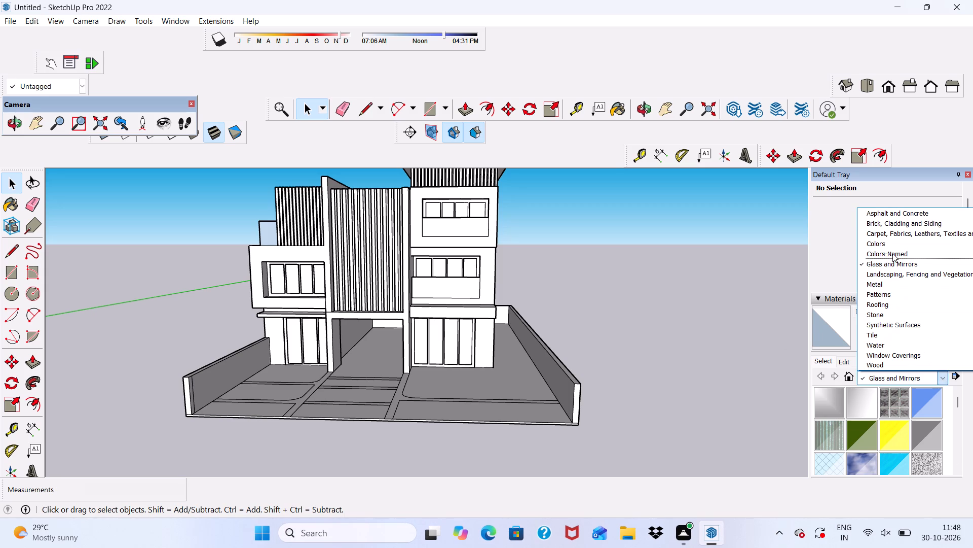
{"action": "left_click", "coordinate": [892, 253]}
{"action": "scroll", "coordinate": [876, 356], "scroll_direction": "down", "scroll_amount": 4}
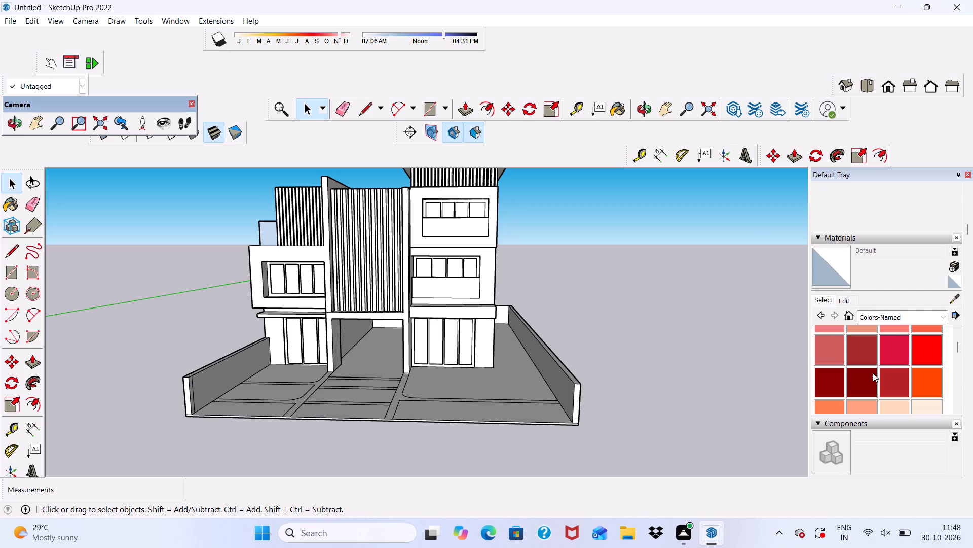
{"action": "scroll", "coordinate": [873, 373], "scroll_direction": "down", "scroll_amount": 8}
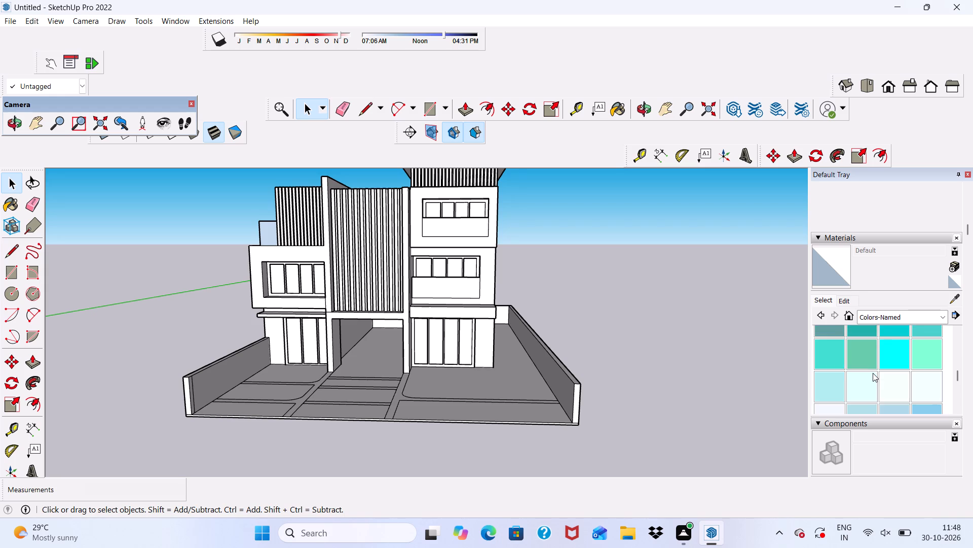
{"action": "scroll", "coordinate": [873, 373], "scroll_direction": "down", "scroll_amount": 7}
{"action": "left_click", "coordinate": [831, 356]}
{"action": "scroll", "coordinate": [477, 323], "scroll_direction": "up", "scroll_amount": 2}
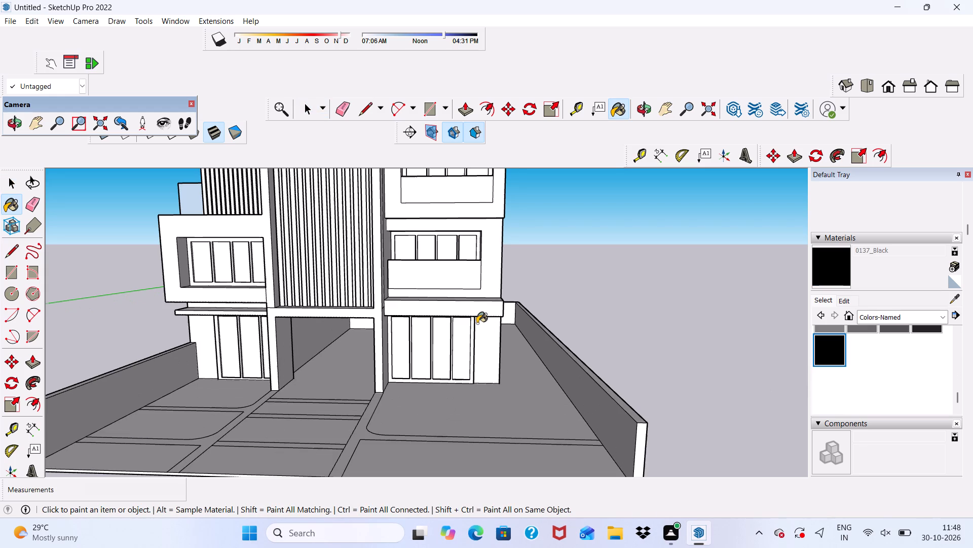
{"action": "scroll", "coordinate": [477, 323], "scroll_direction": "up", "scroll_amount": 1}
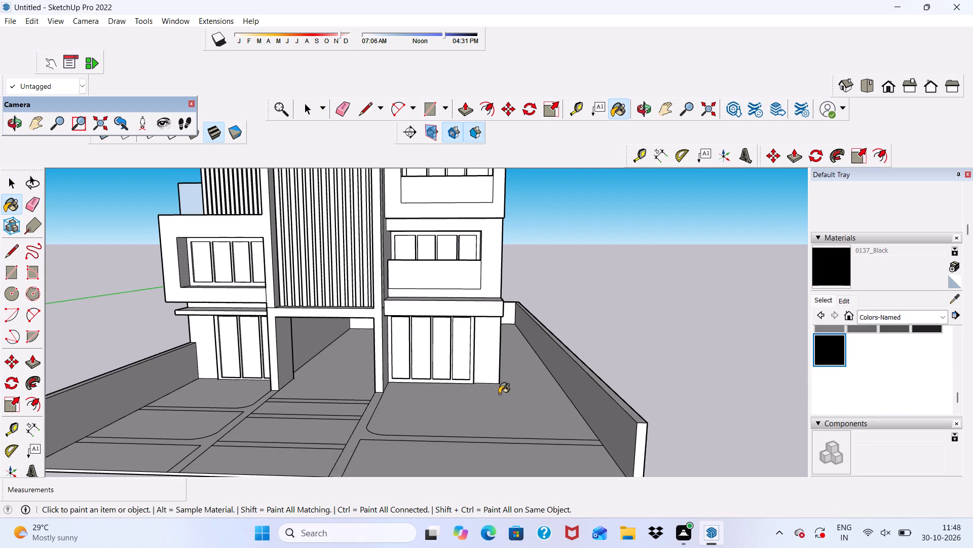
{"action": "middle_click_drag", "start_coordinate": [500, 380], "coordinate": [505, 384]}
{"action": "scroll", "coordinate": [505, 384], "scroll_direction": "up", "scroll_amount": 9}
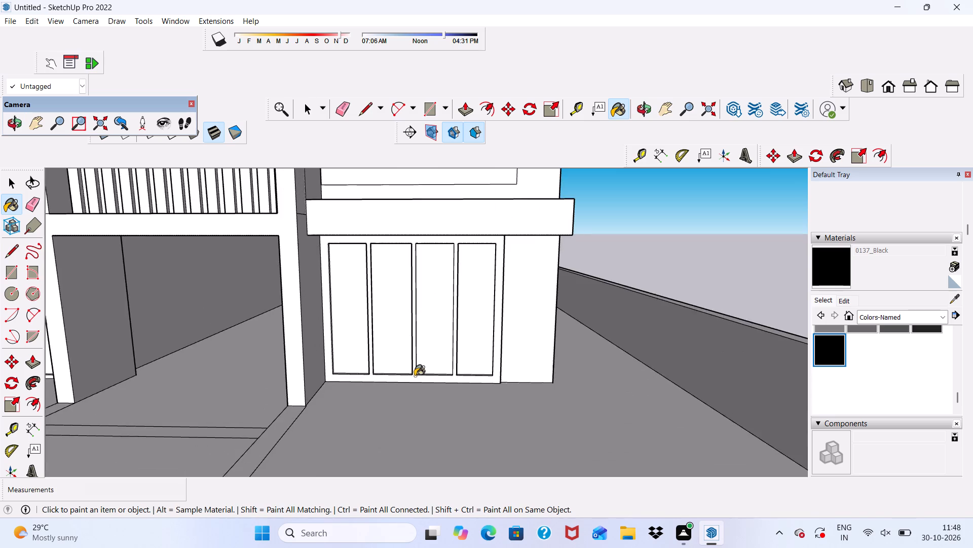
{"action": "scroll", "coordinate": [415, 376], "scroll_direction": "up", "scroll_amount": 17}
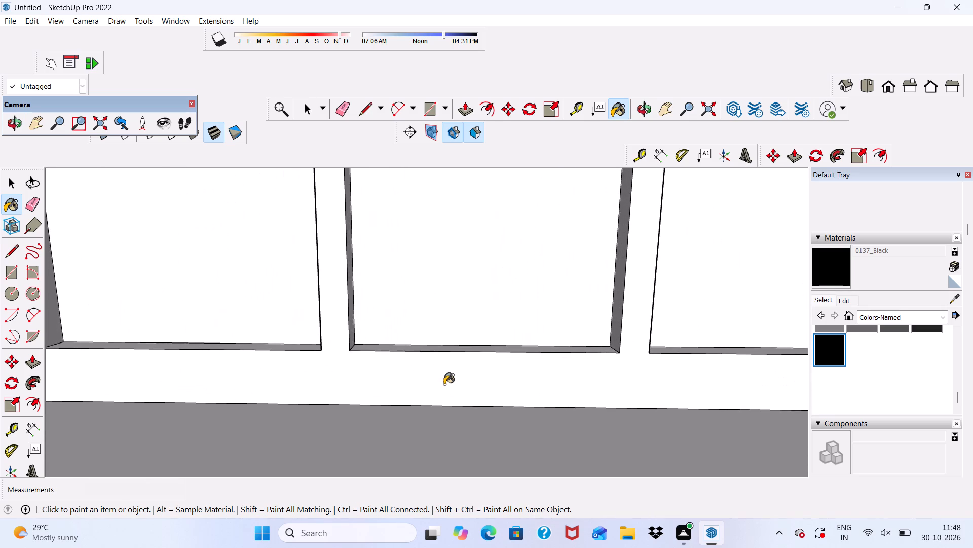
{"action": "left_click", "coordinate": [444, 384]}
Paint the bottom and side reveals of the two window panels farthest from the central pillar, plus the frame's outer edge, with 0137_Black.
{"action": "scroll", "coordinate": [446, 360], "scroll_direction": "up", "scroll_amount": 4}
{"action": "left_click", "coordinate": [443, 343]}
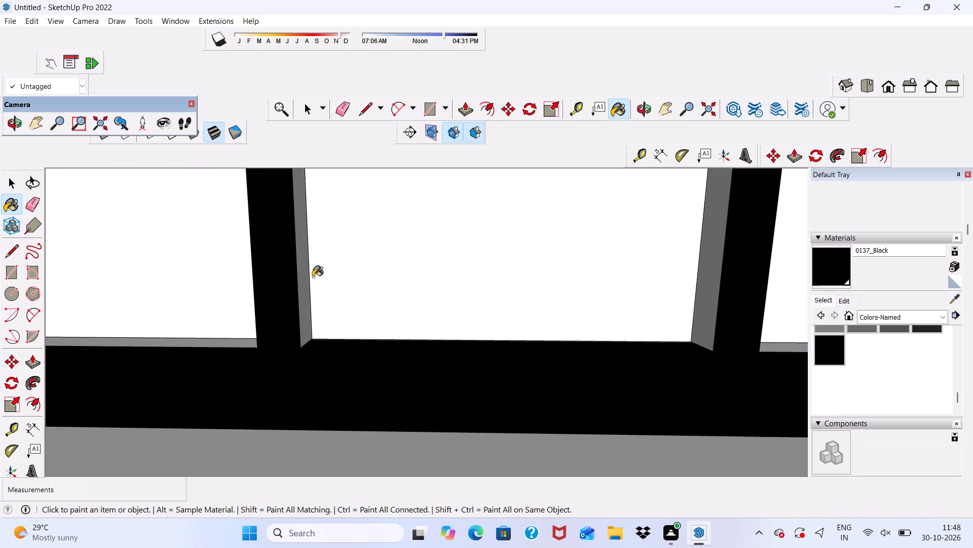
{"action": "left_click", "coordinate": [305, 280]}
{"action": "scroll", "coordinate": [314, 309], "scroll_direction": "down", "scroll_amount": 5}
{"action": "middle_click_drag", "start_coordinate": [408, 412], "coordinate": [529, 431]}
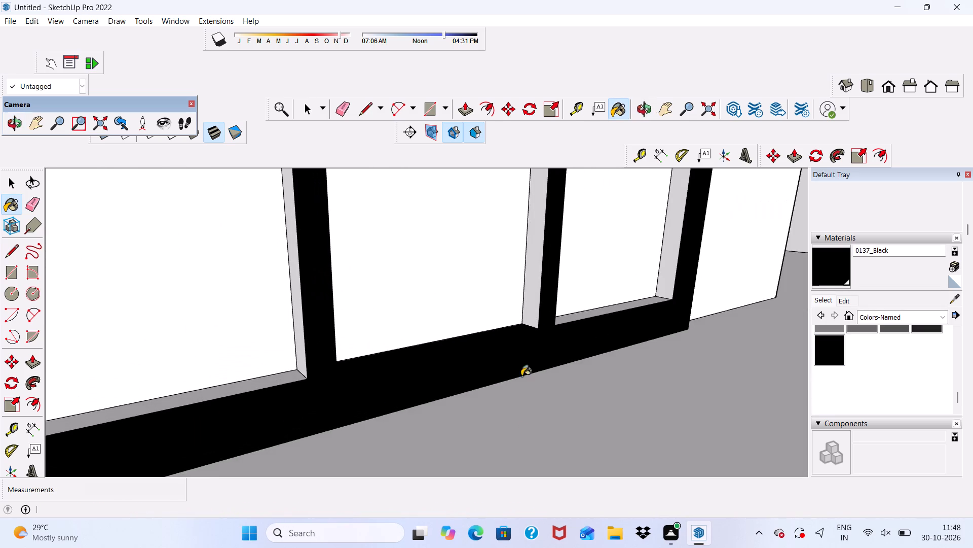
{"action": "scroll", "coordinate": [528, 322], "scroll_direction": "up", "scroll_amount": 1}
{"action": "left_click", "coordinate": [533, 308]}
{"action": "scroll", "coordinate": [597, 328], "scroll_direction": "up", "scroll_amount": 3}
{"action": "left_click", "coordinate": [597, 312]}
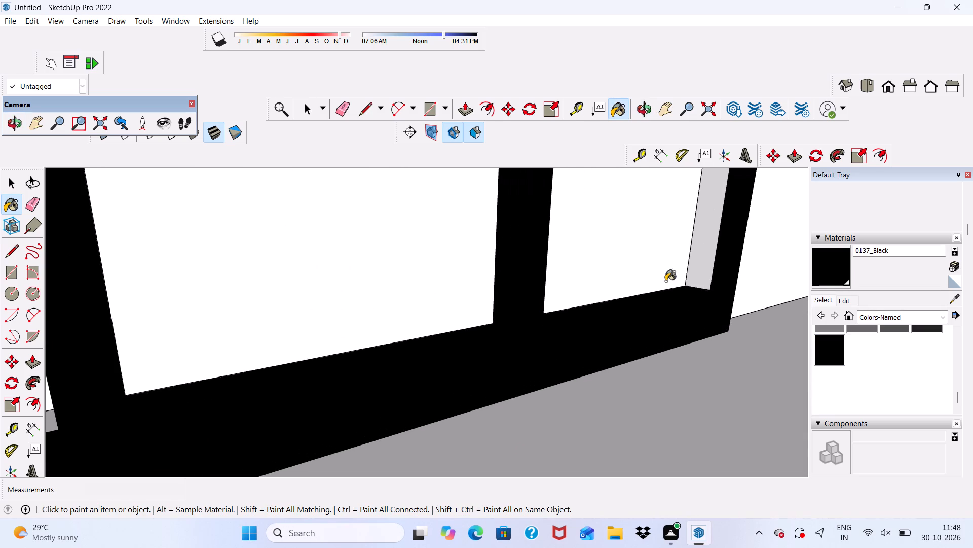
{"action": "left_click", "coordinate": [708, 257]}
{"action": "scroll", "coordinate": [695, 268], "scroll_direction": "down", "scroll_amount": 3}
{"action": "middle_click_drag", "start_coordinate": [678, 319], "coordinate": [420, 312]}
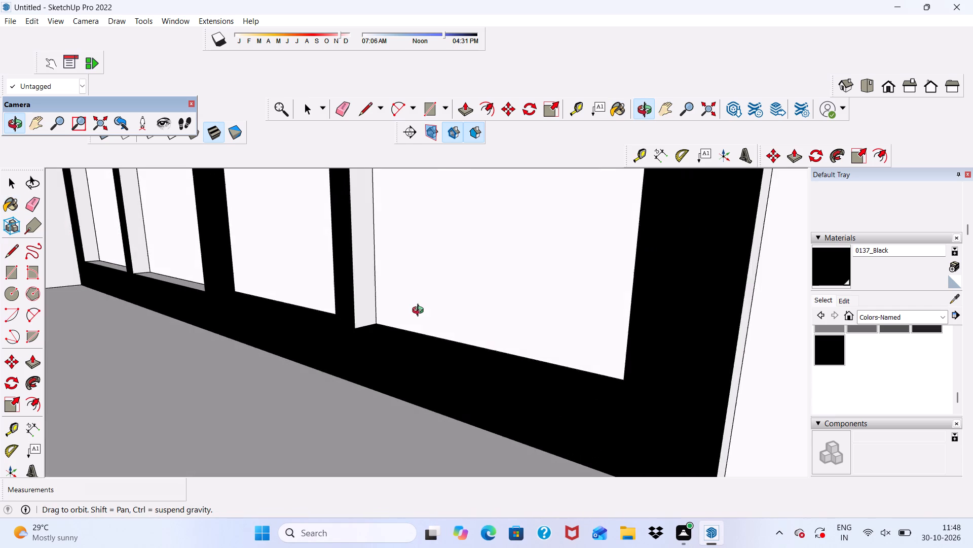
{"action": "middle_click_drag", "start_coordinate": [420, 312], "coordinate": [411, 310]}
{"action": "scroll", "coordinate": [697, 463], "scroll_direction": "up", "scroll_amount": 4}
{"action": "left_click", "coordinate": [706, 430]}
{"action": "scroll", "coordinate": [701, 441], "scroll_direction": "down", "scroll_amount": 2}
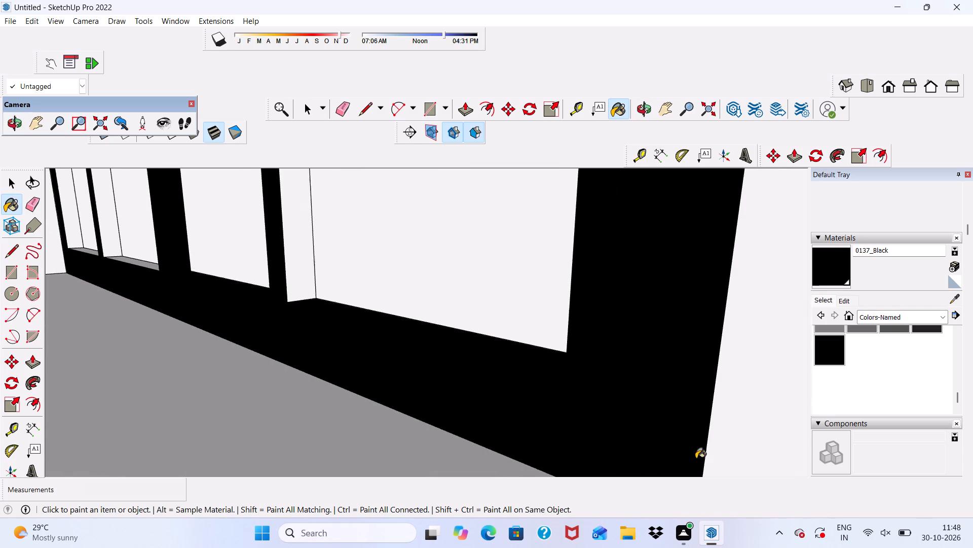
{"action": "scroll", "coordinate": [696, 459], "scroll_direction": "down", "scroll_amount": 3}
{"action": "left_click", "coordinate": [347, 240]}
Paint the bottom and side reveals of the two window panels nearest the central pillar with 0137_Black.
{"action": "scroll", "coordinate": [347, 240], "scroll_direction": "down", "scroll_amount": 5}
{"action": "scroll", "coordinate": [435, 305], "scroll_direction": "down", "scroll_amount": 6}
{"action": "scroll", "coordinate": [345, 267], "scroll_direction": "down", "scroll_amount": 2}
{"action": "scroll", "coordinate": [272, 252], "scroll_direction": "up", "scroll_amount": 3}
{"action": "scroll", "coordinate": [281, 252], "scroll_direction": "down", "scroll_amount": 2}
{"action": "middle_click_drag", "start_coordinate": [292, 265], "coordinate": [505, 313]}
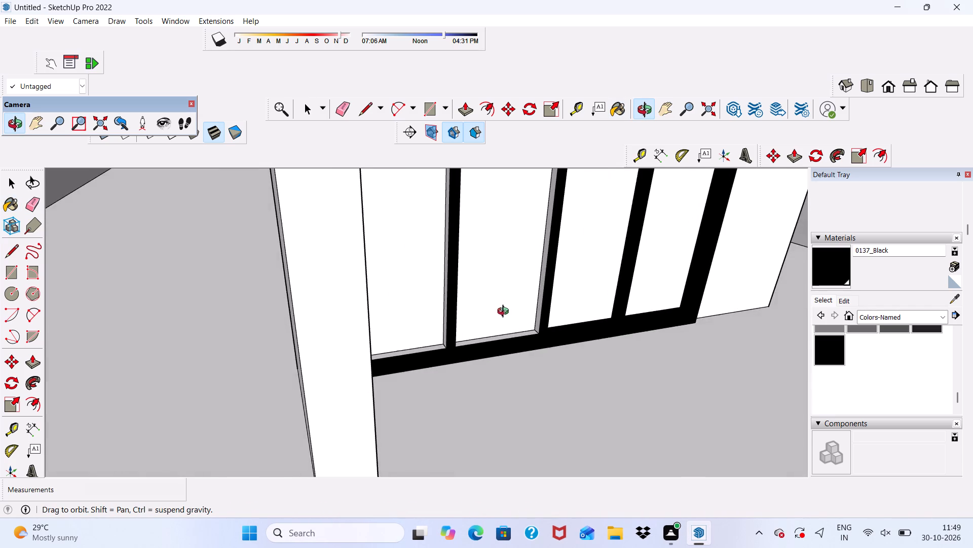
{"action": "middle_click_drag", "start_coordinate": [505, 313], "coordinate": [505, 313]}
{"action": "scroll", "coordinate": [506, 342], "scroll_direction": "up", "scroll_amount": 8}
{"action": "scroll", "coordinate": [511, 322], "scroll_direction": "down", "scroll_amount": 1}
{"action": "left_click", "coordinate": [509, 330]}
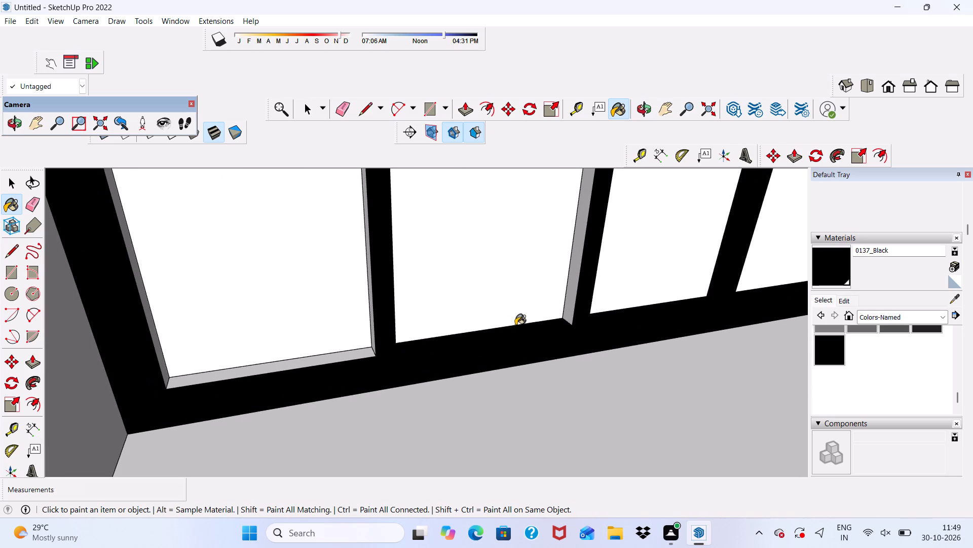
{"action": "left_click", "coordinate": [576, 290]}
{"action": "scroll", "coordinate": [553, 298], "scroll_direction": "down", "scroll_amount": 4}
{"action": "scroll", "coordinate": [372, 343], "scroll_direction": "up", "scroll_amount": 1}
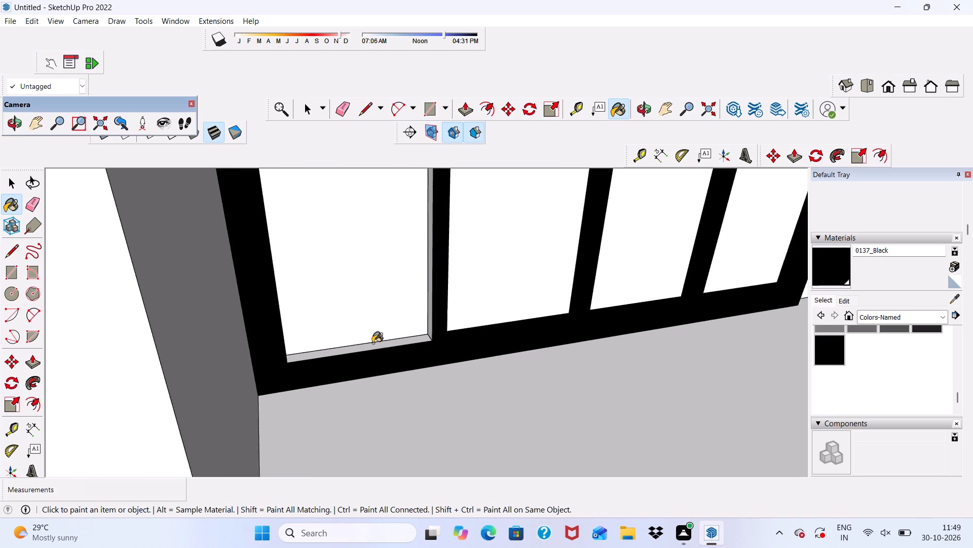
{"action": "scroll", "coordinate": [372, 343], "scroll_direction": "up", "scroll_amount": 4}
{"action": "left_click", "coordinate": [365, 348]}
{"action": "scroll", "coordinate": [441, 310], "scroll_direction": "up", "scroll_amount": 3}
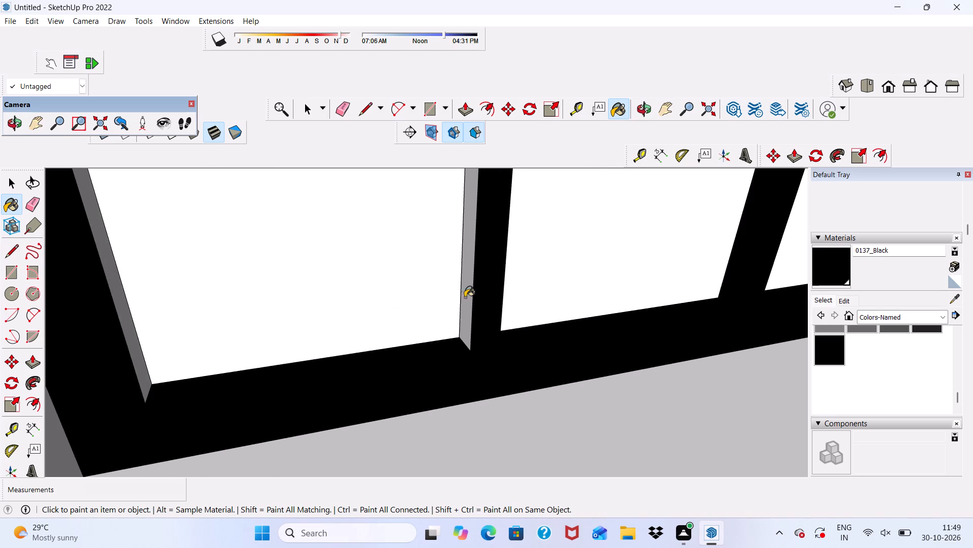
{"action": "left_click", "coordinate": [464, 298]}
{"action": "scroll", "coordinate": [471, 323], "scroll_direction": "down", "scroll_amount": 3}
{"action": "middle_click_drag", "start_coordinate": [472, 344], "coordinate": [329, 327]}
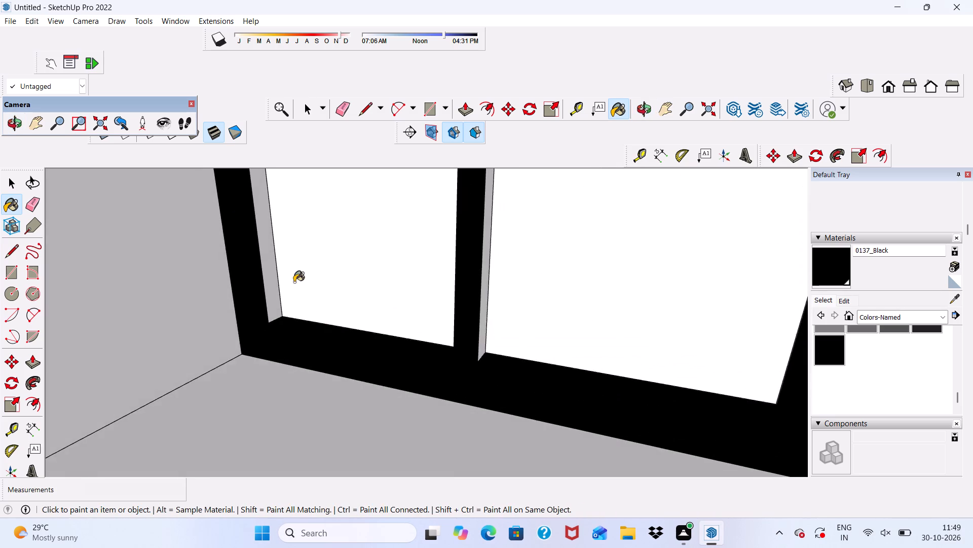
{"action": "scroll", "coordinate": [293, 281], "scroll_direction": "up", "scroll_amount": 5}
{"action": "left_click", "coordinate": [254, 273]}
{"action": "scroll", "coordinate": [292, 315], "scroll_direction": "down", "scroll_amount": 5}
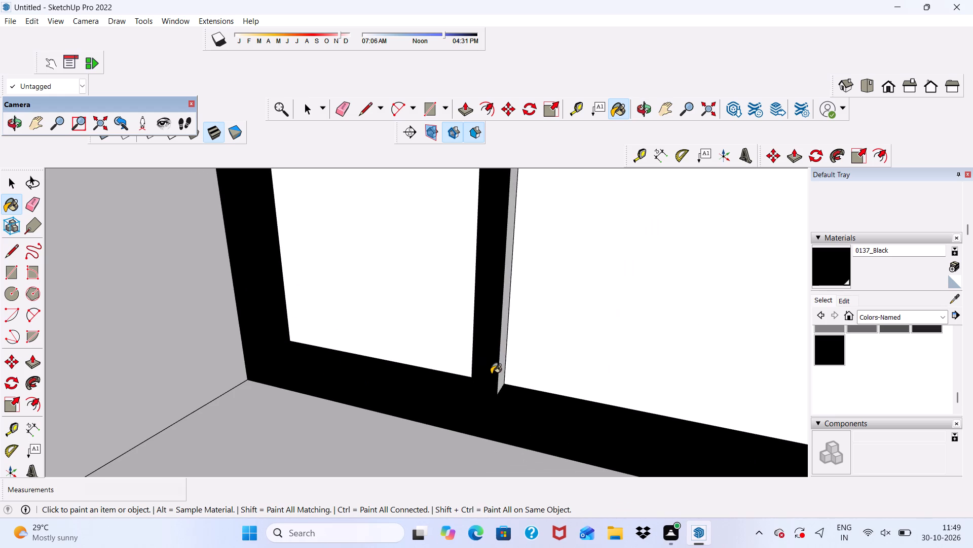
{"action": "left_click", "coordinate": [496, 379]}
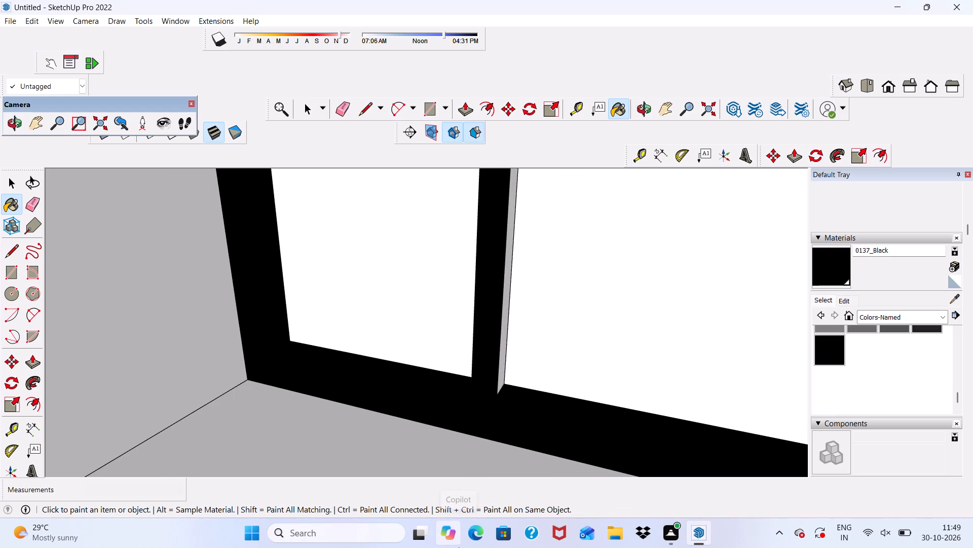
{"action": "scroll", "coordinate": [455, 547], "scroll_direction": "up", "scroll_amount": 1}
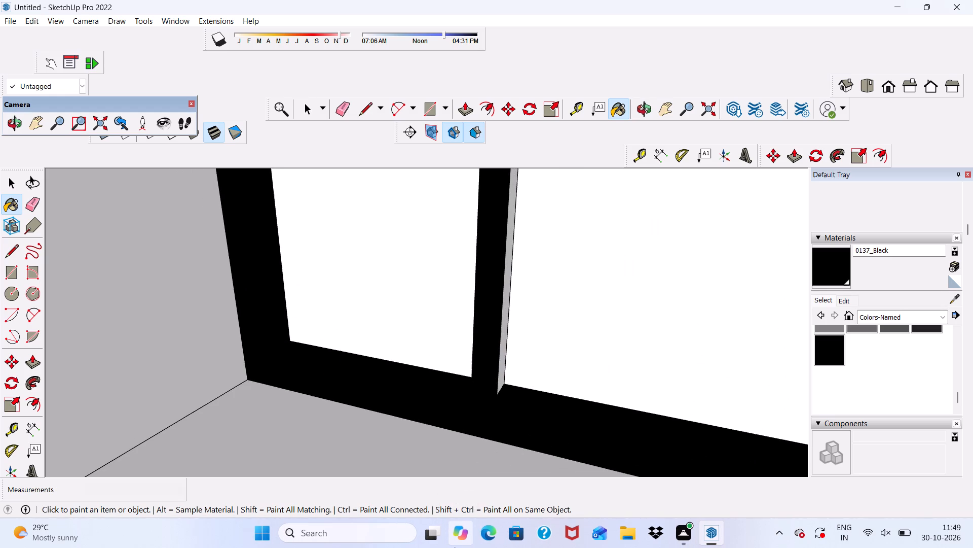
{"action": "scroll", "coordinate": [455, 547], "scroll_direction": "up", "scroll_amount": 1}
{"action": "scroll", "coordinate": [508, 352], "scroll_direction": "up", "scroll_amount": 9}
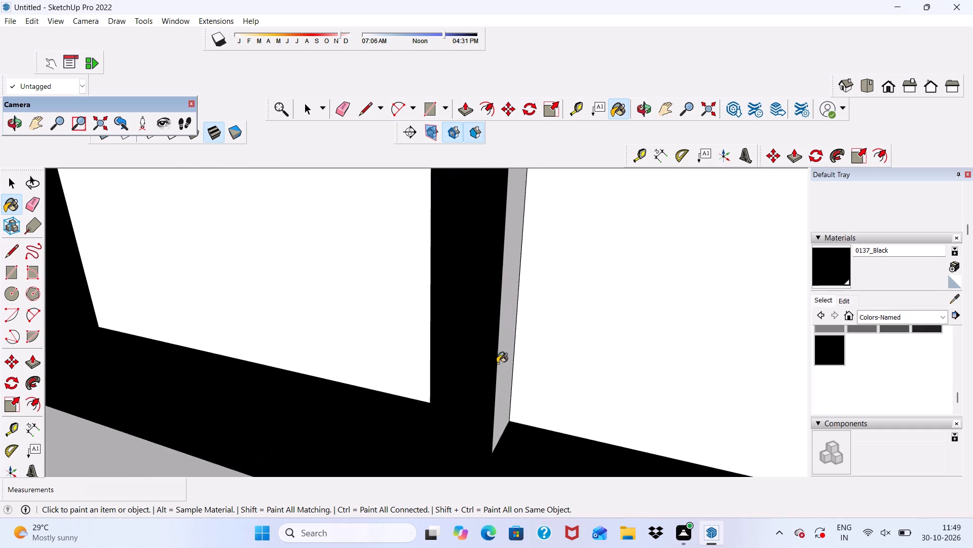
{"action": "left_click", "coordinate": [504, 374]}
Paint the top reveals of the three window panels nearest the central pillar with 0137_Black.
{"action": "scroll", "coordinate": [504, 374], "scroll_direction": "down", "scroll_amount": 20}
{"action": "scroll", "coordinate": [504, 374], "scroll_direction": "down", "scroll_amount": 7}
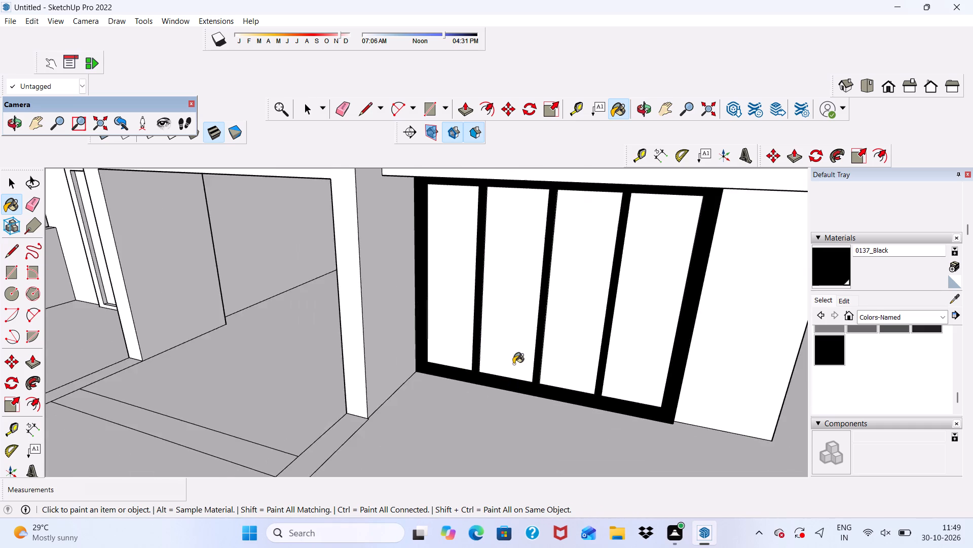
{"action": "scroll", "coordinate": [513, 364], "scroll_direction": "down", "scroll_amount": 4}
{"action": "middle_click_drag", "start_coordinate": [558, 455], "coordinate": [629, 410]}
{"action": "scroll", "coordinate": [463, 214], "scroll_direction": "up", "scroll_amount": 16}
{"action": "middle_click_drag", "start_coordinate": [544, 361], "coordinate": [536, 165]}
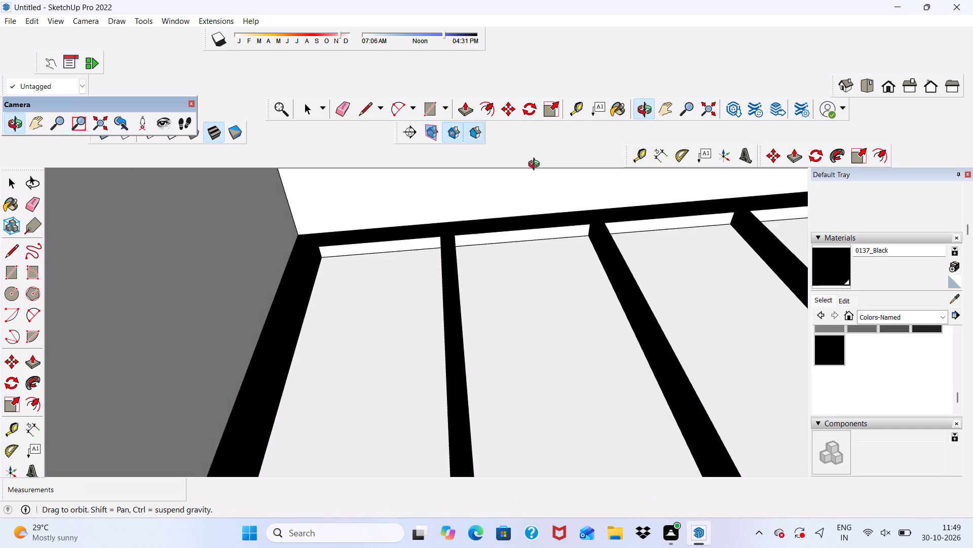
{"action": "middle_click_drag", "start_coordinate": [536, 165], "coordinate": [536, 172]}
{"action": "scroll", "coordinate": [482, 231], "scroll_direction": "up", "scroll_amount": 4}
{"action": "scroll", "coordinate": [352, 227], "scroll_direction": "up", "scroll_amount": 1}
{"action": "left_click", "coordinate": [363, 251]}
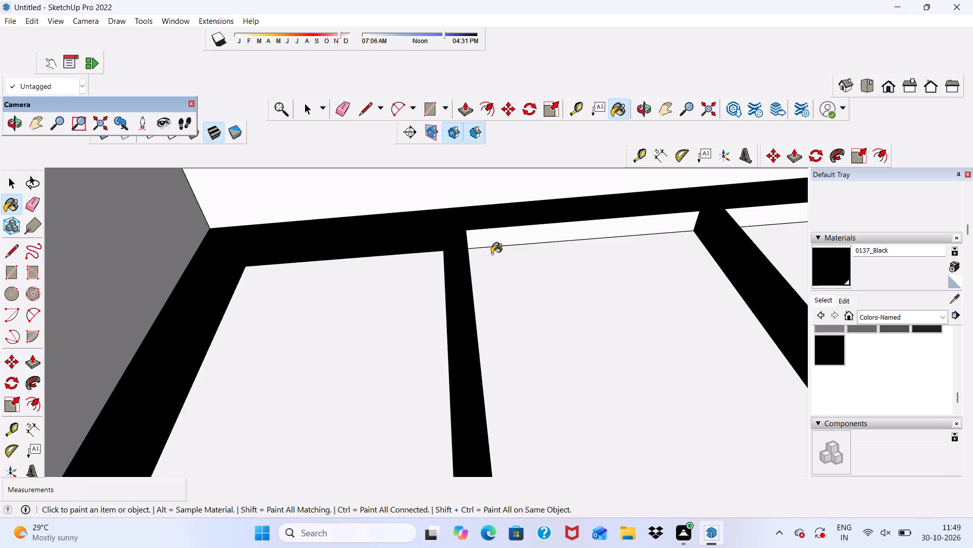
{"action": "left_click", "coordinate": [512, 236]}
{"action": "scroll", "coordinate": [467, 231], "scroll_direction": "down", "scroll_amount": 5}
{"action": "scroll", "coordinate": [668, 223], "scroll_direction": "up", "scroll_amount": 4}
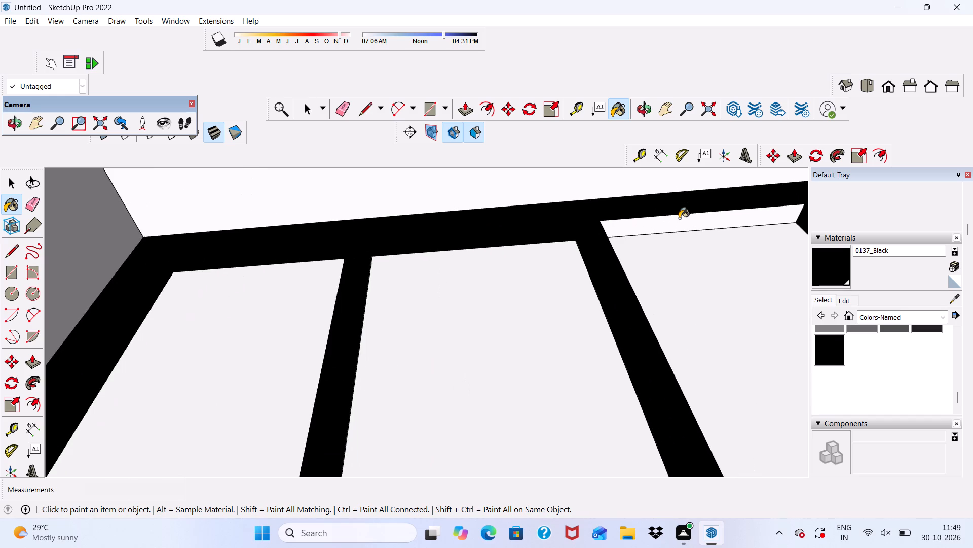
{"action": "left_click", "coordinate": [679, 218]}
Check the black ground-floor window frame up close in the standard Front view.
{"action": "scroll", "coordinate": [591, 216], "scroll_direction": "down", "scroll_amount": 6}
{"action": "scroll", "coordinate": [378, 269], "scroll_direction": "down", "scroll_amount": 5}
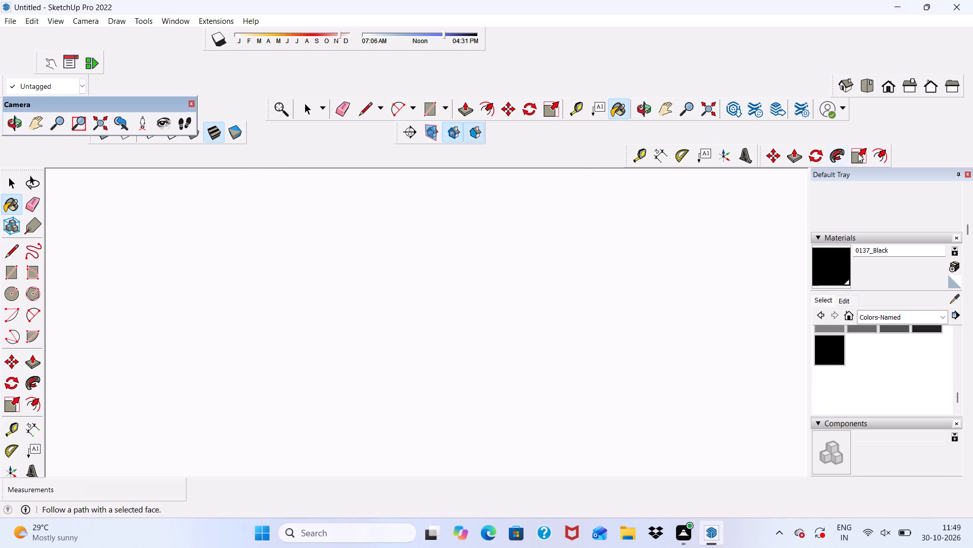
{"action": "left_click", "coordinate": [887, 93]}
{"action": "scroll", "coordinate": [399, 349], "scroll_direction": "down", "scroll_amount": 16}
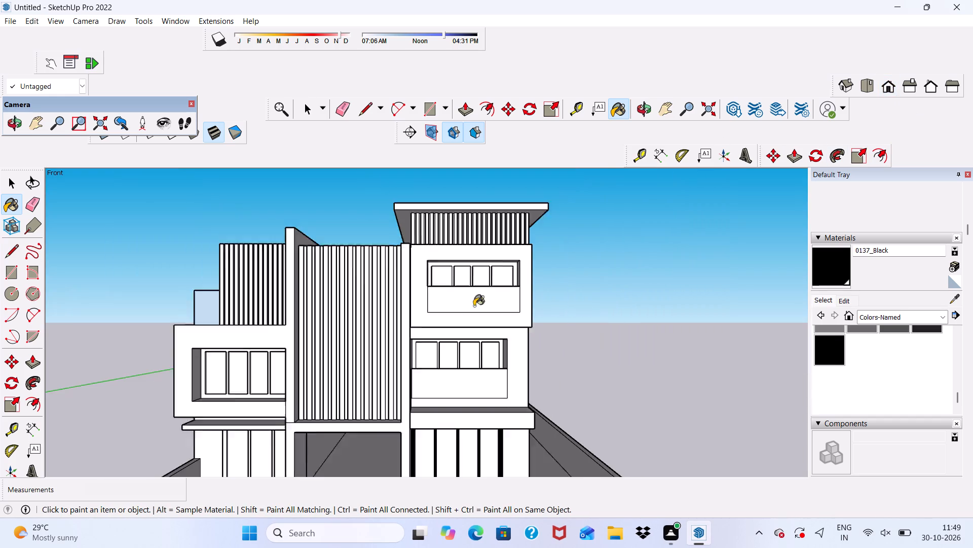
{"action": "scroll", "coordinate": [474, 306], "scroll_direction": "down", "scroll_amount": 7}
{"action": "scroll", "coordinate": [497, 392], "scroll_direction": "up", "scroll_amount": 18}
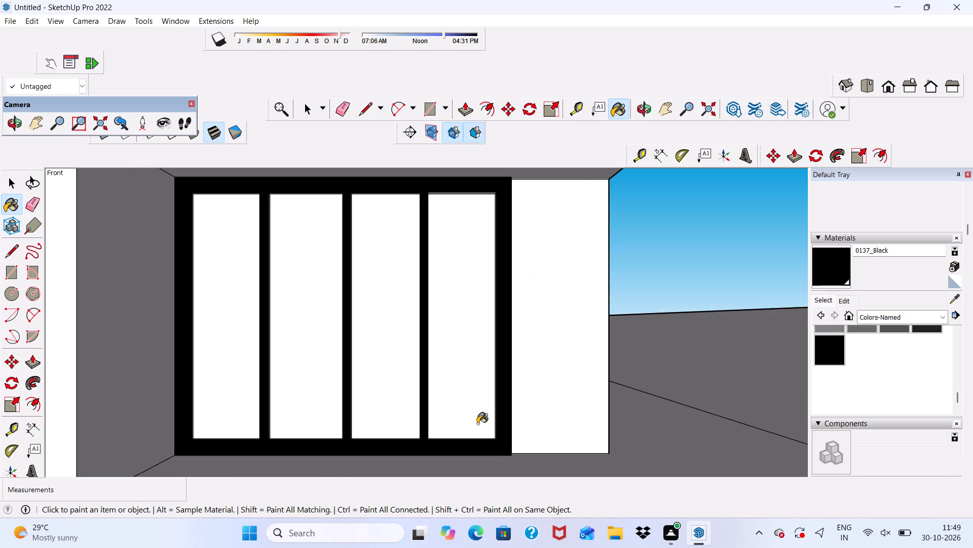
Paint the top reveal of the ground-floor window panel farthest from the central pillar with 0137_Black.
{"action": "scroll", "coordinate": [477, 424], "scroll_direction": "up", "scroll_amount": 1}
{"action": "scroll", "coordinate": [476, 421], "scroll_direction": "down", "scroll_amount": 1}
{"action": "middle_click_drag", "start_coordinate": [476, 421], "coordinate": [496, 388]}
{"action": "scroll", "coordinate": [411, 269], "scroll_direction": "up", "scroll_amount": 9}
{"action": "scroll", "coordinate": [492, 195], "scroll_direction": "up", "scroll_amount": 6}
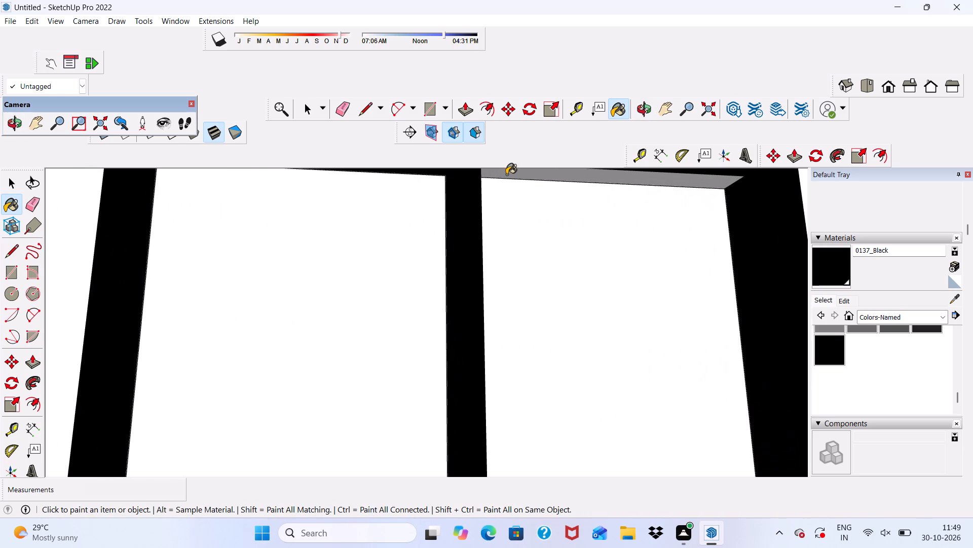
{"action": "left_click", "coordinate": [506, 175]}
Paint the front face of the four-panel window frame directly above the ground-floor one with 0137_Black.
{"action": "scroll", "coordinate": [503, 227], "scroll_direction": "down", "scroll_amount": 5}
{"action": "scroll", "coordinate": [511, 267], "scroll_direction": "down", "scroll_amount": 4}
{"action": "middle_click_drag", "start_coordinate": [498, 341], "coordinate": [255, 394]}
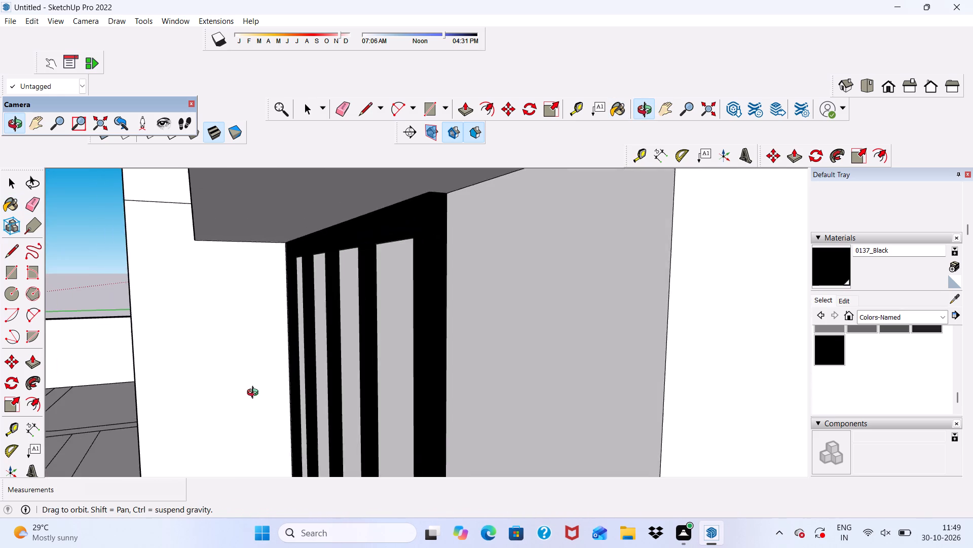
{"action": "middle_click_drag", "start_coordinate": [255, 394], "coordinate": [434, 389]}
{"action": "scroll", "coordinate": [472, 374], "scroll_direction": "down", "scroll_amount": 6}
{"action": "scroll", "coordinate": [472, 246], "scroll_direction": "down", "scroll_amount": 7}
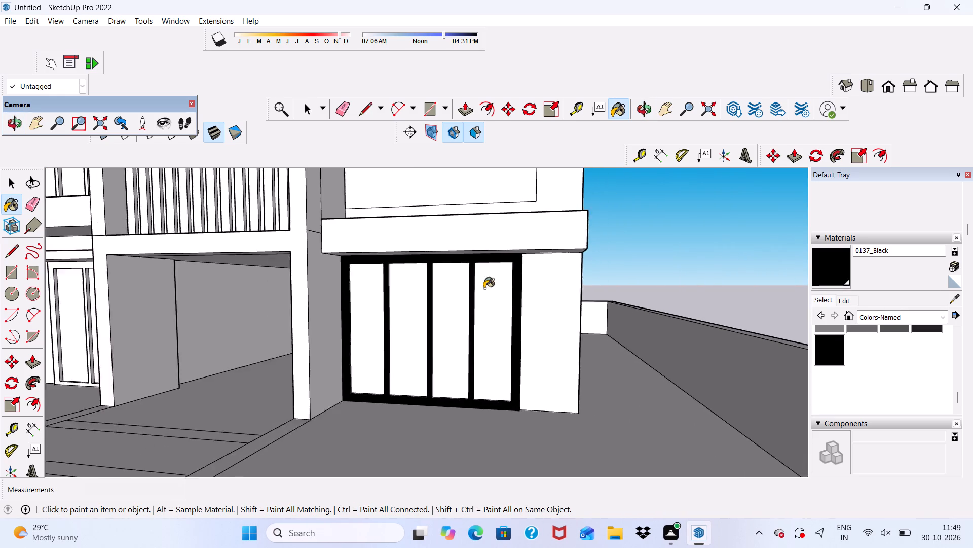
{"action": "middle_click_drag", "start_coordinate": [484, 288], "coordinate": [479, 395]}
{"action": "scroll", "coordinate": [475, 381], "scroll_direction": "down", "scroll_amount": 11}
{"action": "scroll", "coordinate": [468, 290], "scroll_direction": "up", "scroll_amount": 6}
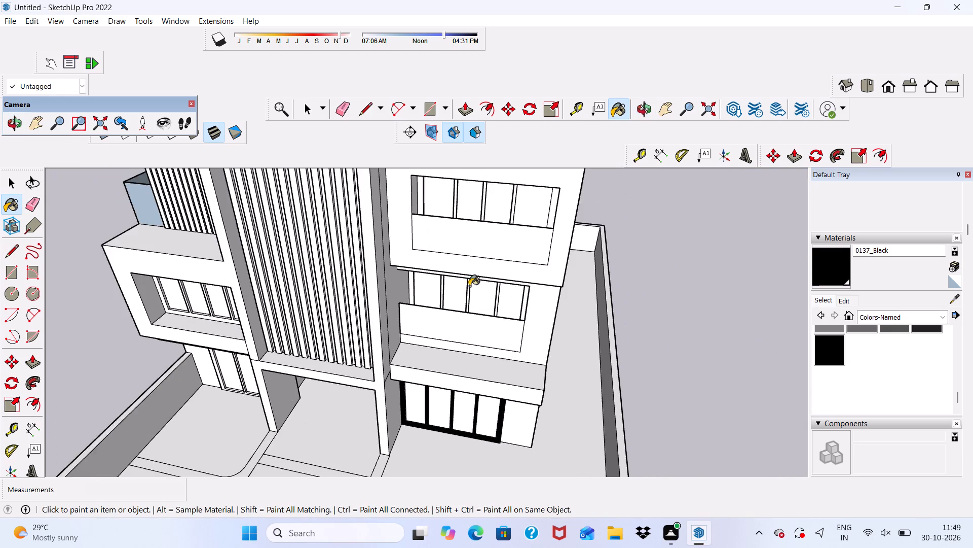
{"action": "scroll", "coordinate": [469, 289], "scroll_direction": "up", "scroll_amount": 6}
{"action": "scroll", "coordinate": [463, 308], "scroll_direction": "down", "scroll_amount": 1}
{"action": "scroll", "coordinate": [456, 315], "scroll_direction": "up", "scroll_amount": 11}
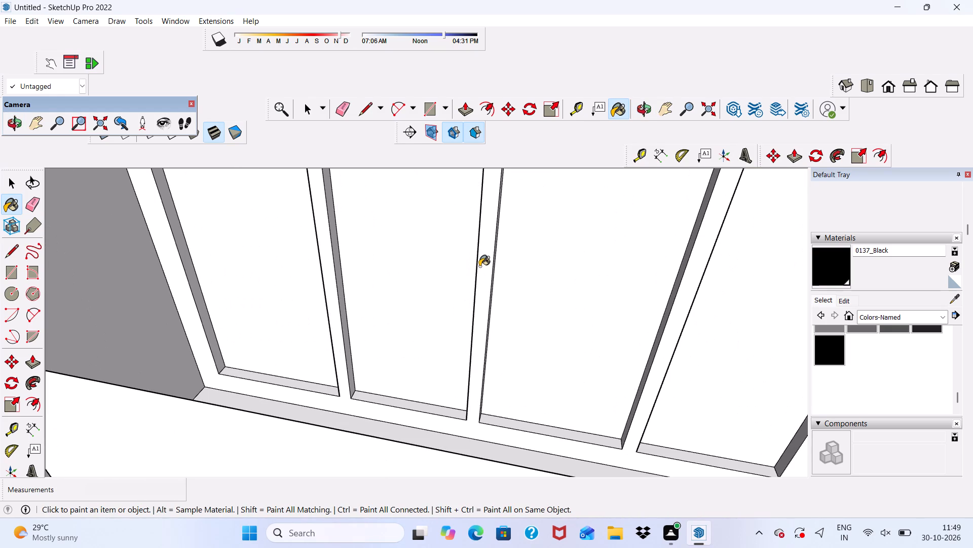
{"action": "left_click_drag", "start_coordinate": [479, 266], "coordinate": [485, 275]}
Paint the bottom reveals of this middle-floor window's three panels nearest the pillar, plus both side reveals of the second panel, with 0137_Black.
{"action": "scroll", "coordinate": [393, 459], "scroll_direction": "up", "scroll_amount": 8}
{"action": "scroll", "coordinate": [373, 399], "scroll_direction": "up", "scroll_amount": 1}
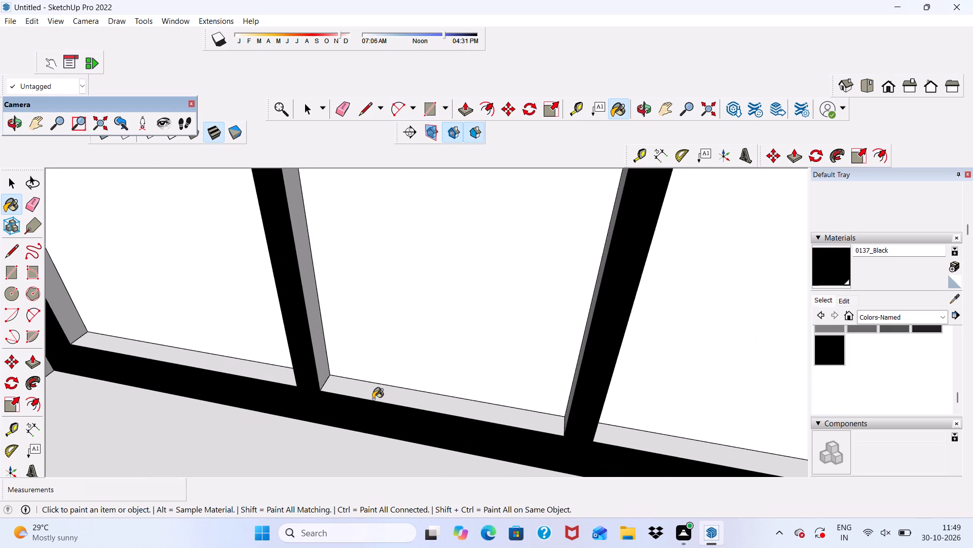
{"action": "scroll", "coordinate": [373, 399], "scroll_direction": "up", "scroll_amount": 3}
{"action": "left_click", "coordinate": [377, 392]}
{"action": "left_click", "coordinate": [298, 329]}
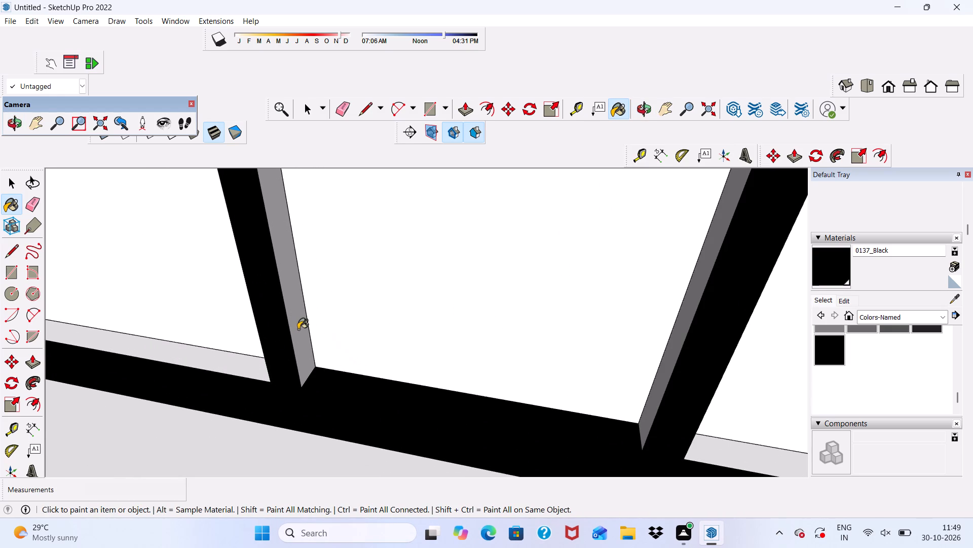
{"action": "left_click", "coordinate": [234, 368]}
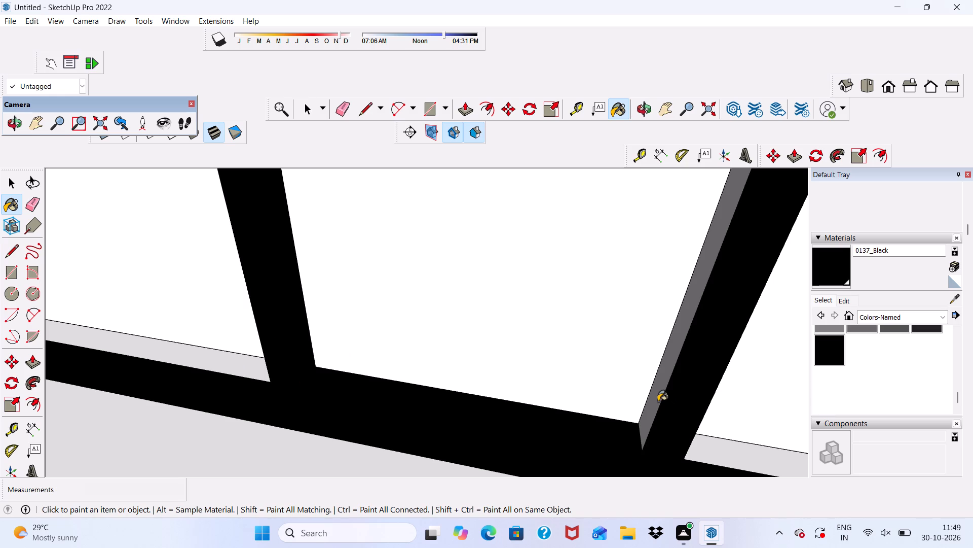
{"action": "left_click", "coordinate": [658, 401]}
{"action": "scroll", "coordinate": [560, 369], "scroll_direction": "down", "scroll_amount": 5}
{"action": "scroll", "coordinate": [685, 444], "scroll_direction": "up", "scroll_amount": 3}
{"action": "left_click", "coordinate": [682, 423]}
Paint the bottom reveal of the middle-floor window's fourth panel and the far-side reveals of its third and fourth panels with 0137_Black.
{"action": "scroll", "coordinate": [507, 379], "scroll_direction": "down", "scroll_amount": 2}
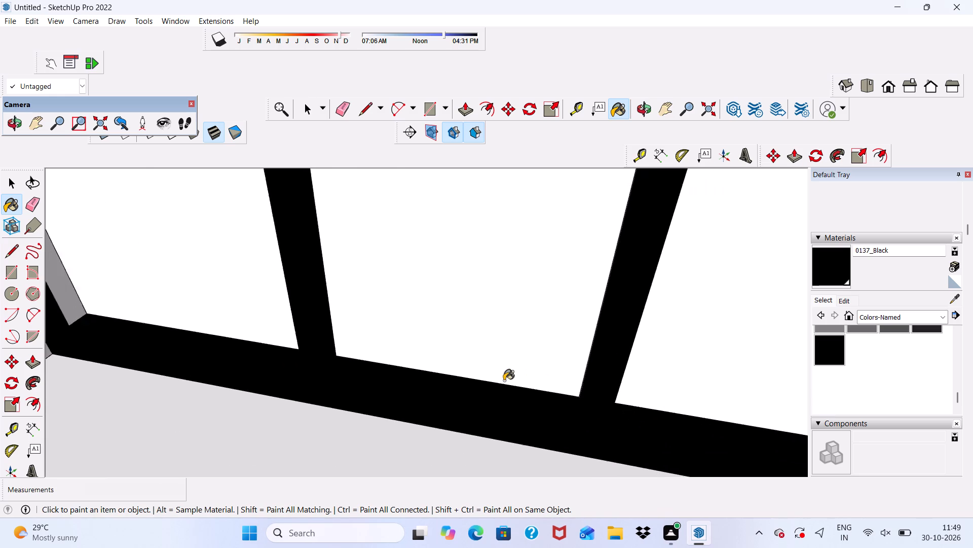
{"action": "scroll", "coordinate": [504, 381], "scroll_direction": "down", "scroll_amount": 13}
{"action": "scroll", "coordinate": [741, 449], "scroll_direction": "up", "scroll_amount": 8}
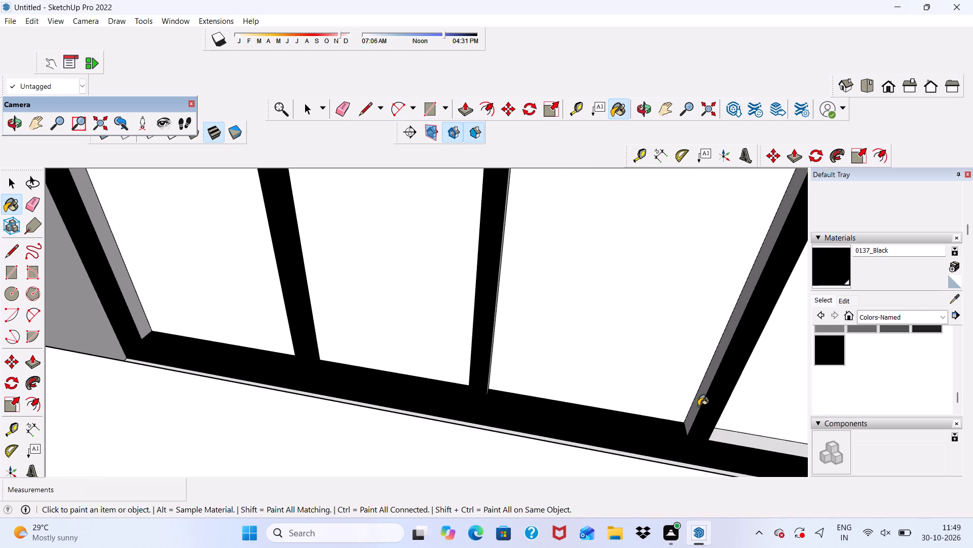
{"action": "left_click", "coordinate": [698, 406]}
{"action": "scroll", "coordinate": [732, 442], "scroll_direction": "up", "scroll_amount": 3}
{"action": "left_click", "coordinate": [731, 438]}
{"action": "scroll", "coordinate": [544, 414], "scroll_direction": "down", "scroll_amount": 5}
{"action": "scroll", "coordinate": [361, 431], "scroll_direction": "down", "scroll_amount": 5}
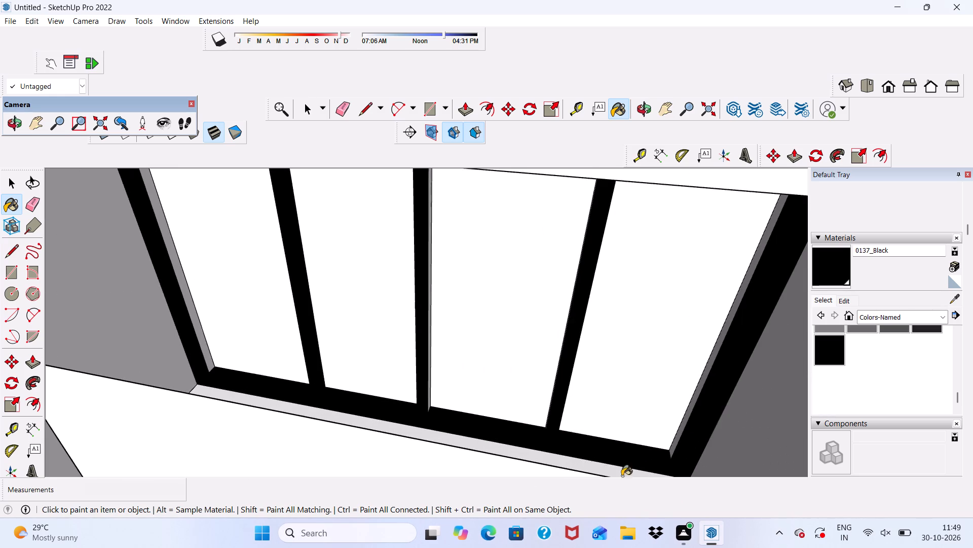
{"action": "scroll", "coordinate": [730, 476], "scroll_direction": "up", "scroll_amount": 5}
{"action": "scroll", "coordinate": [668, 413], "scroll_direction": "down", "scroll_amount": 1}
{"action": "scroll", "coordinate": [664, 413], "scroll_direction": "up", "scroll_amount": 2}
{"action": "left_click", "coordinate": [661, 403]}
{"action": "scroll", "coordinate": [659, 412], "scroll_direction": "down", "scroll_amount": 1}
{"action": "scroll", "coordinate": [660, 422], "scroll_direction": "up", "scroll_amount": 2}
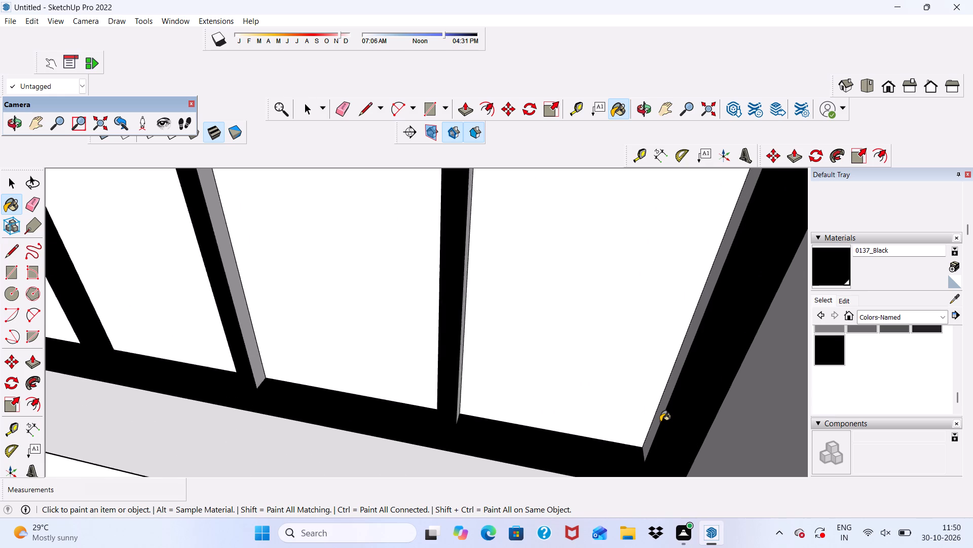
{"action": "scroll", "coordinate": [660, 422], "scroll_direction": "up", "scroll_amount": 3}
{"action": "left_click", "coordinate": [661, 413]}
Paint the remaining pillar-side reveals of the middle-floor window's fourth, third and first panels with 0137_Black.
{"action": "scroll", "coordinate": [655, 420], "scroll_direction": "down", "scroll_amount": 1}
{"action": "middle_click_drag", "start_coordinate": [655, 422], "coordinate": [588, 427]}
{"action": "scroll", "coordinate": [380, 385], "scroll_direction": "up", "scroll_amount": 5}
{"action": "left_click", "coordinate": [407, 378]}
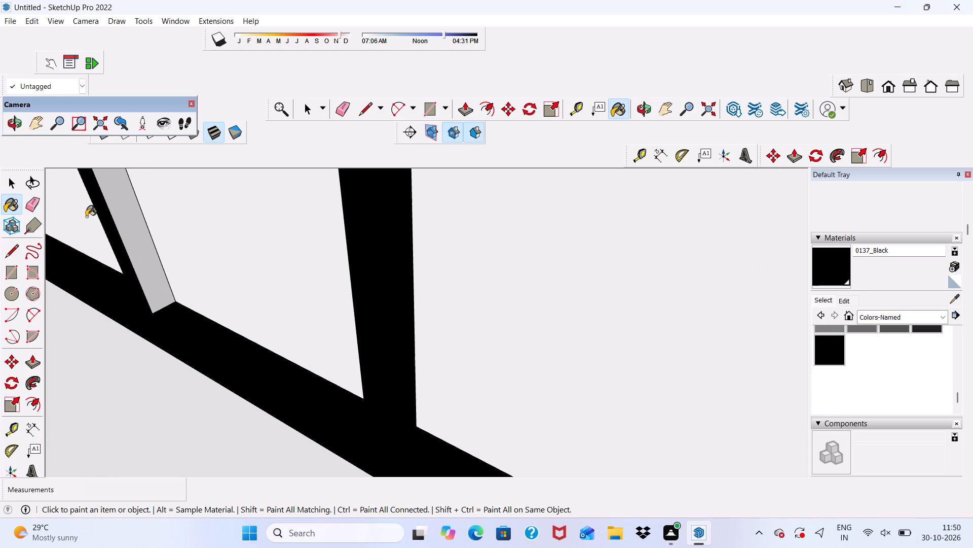
{"action": "left_click", "coordinate": [126, 241]}
{"action": "scroll", "coordinate": [146, 258], "scroll_direction": "down", "scroll_amount": 10}
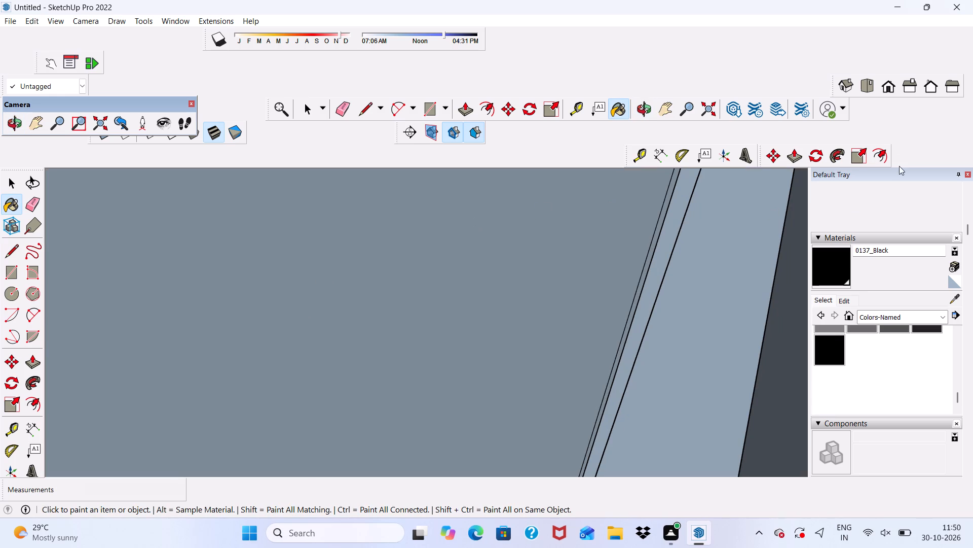
{"action": "left_click", "coordinate": [887, 92]}
{"action": "scroll", "coordinate": [871, 183], "scroll_direction": "down", "scroll_amount": 5}
{"action": "scroll", "coordinate": [535, 272], "scroll_direction": "down", "scroll_amount": 5}
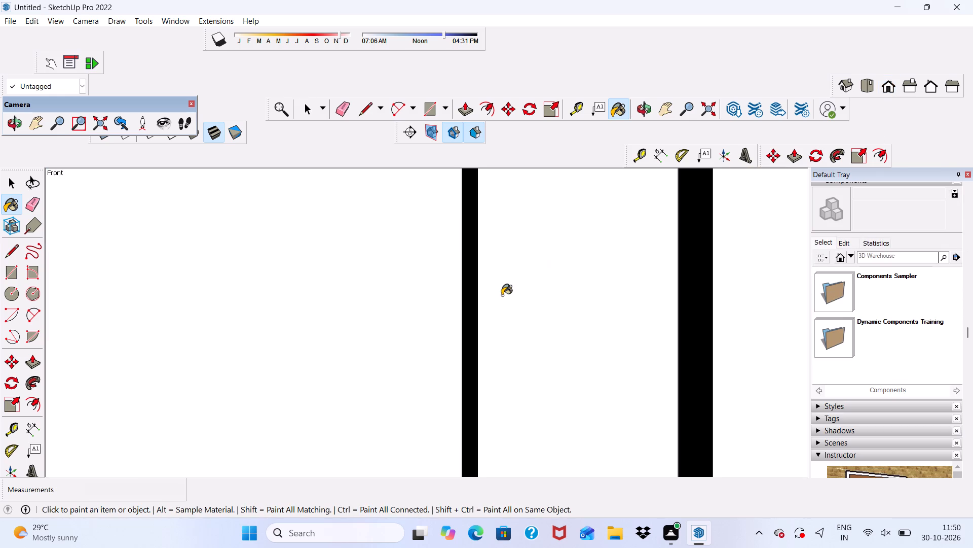
{"action": "scroll", "coordinate": [503, 294], "scroll_direction": "down", "scroll_amount": 20}
{"action": "scroll", "coordinate": [503, 294], "scroll_direction": "down", "scroll_amount": 3}
{"action": "scroll", "coordinate": [486, 222], "scroll_direction": "up", "scroll_amount": 6}
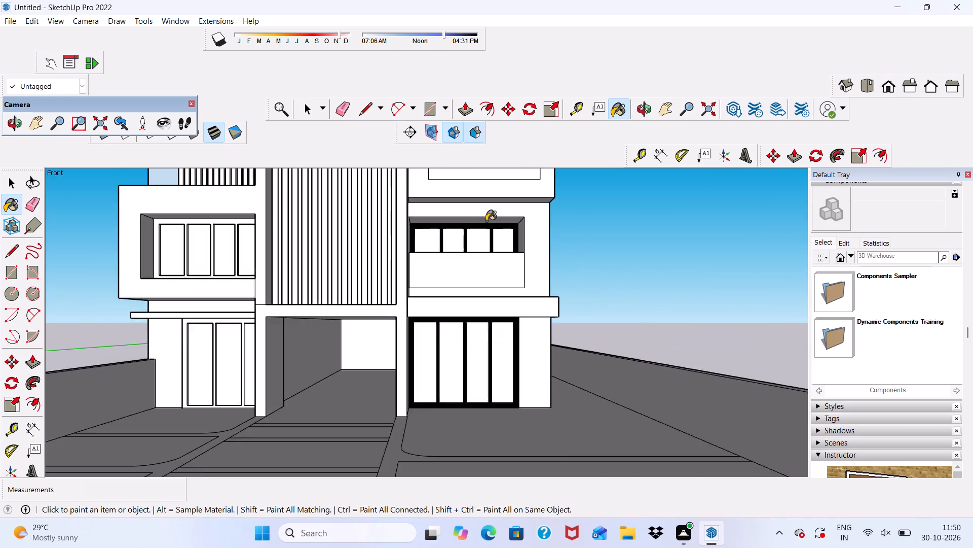
{"action": "scroll", "coordinate": [486, 221], "scroll_direction": "up", "scroll_amount": 11}
{"action": "middle_click_drag", "start_coordinate": [491, 234], "coordinate": [303, 312]}
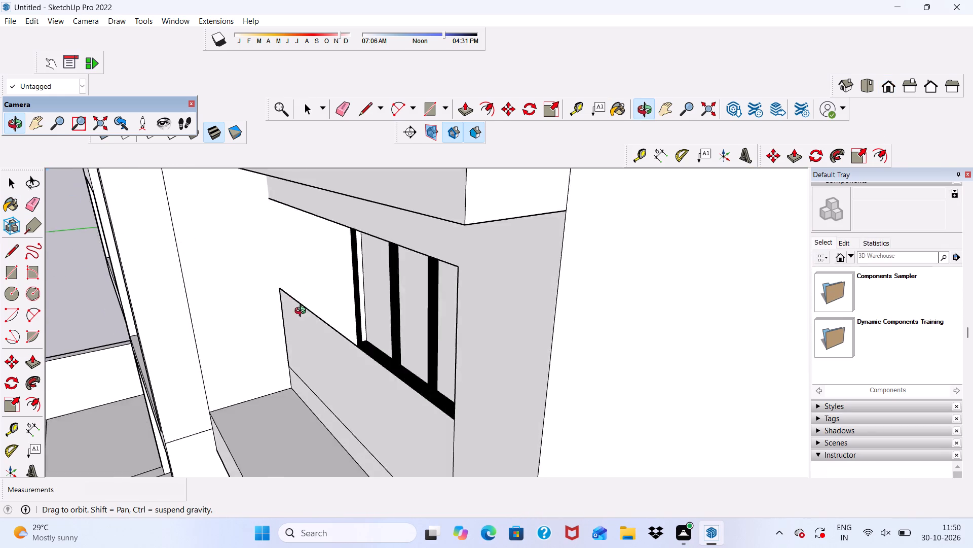
{"action": "middle_click_drag", "start_coordinate": [303, 312], "coordinate": [344, 302]}
{"action": "scroll", "coordinate": [344, 302], "scroll_direction": "up", "scroll_amount": 11}
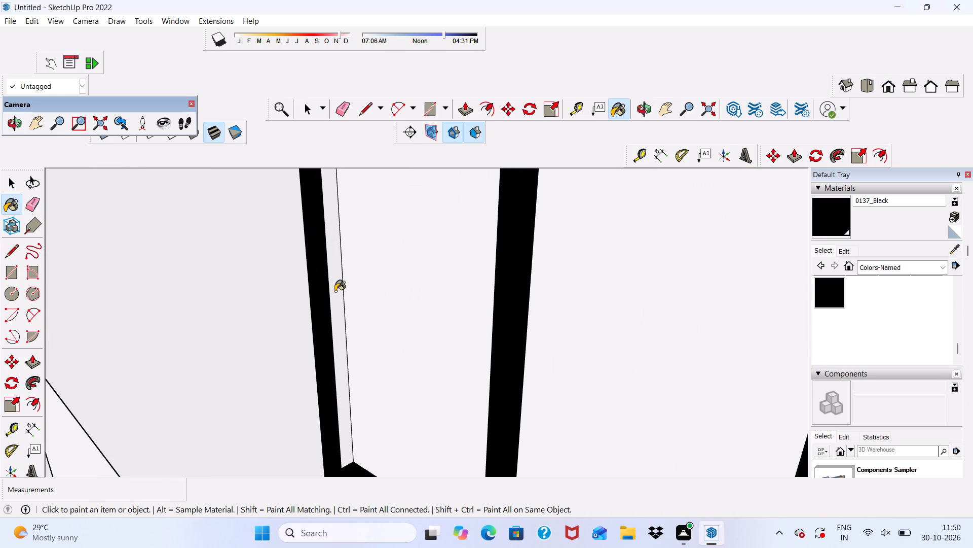
{"action": "left_click", "coordinate": [335, 291]}
Paint the top reveals of the middle-floor window's three panels nearest the central pillar with 0137_Black.
{"action": "scroll", "coordinate": [351, 323], "scroll_direction": "down", "scroll_amount": 5}
{"action": "scroll", "coordinate": [476, 336], "scroll_direction": "down", "scroll_amount": 5}
{"action": "middle_click_drag", "start_coordinate": [478, 360], "coordinate": [548, 265]}
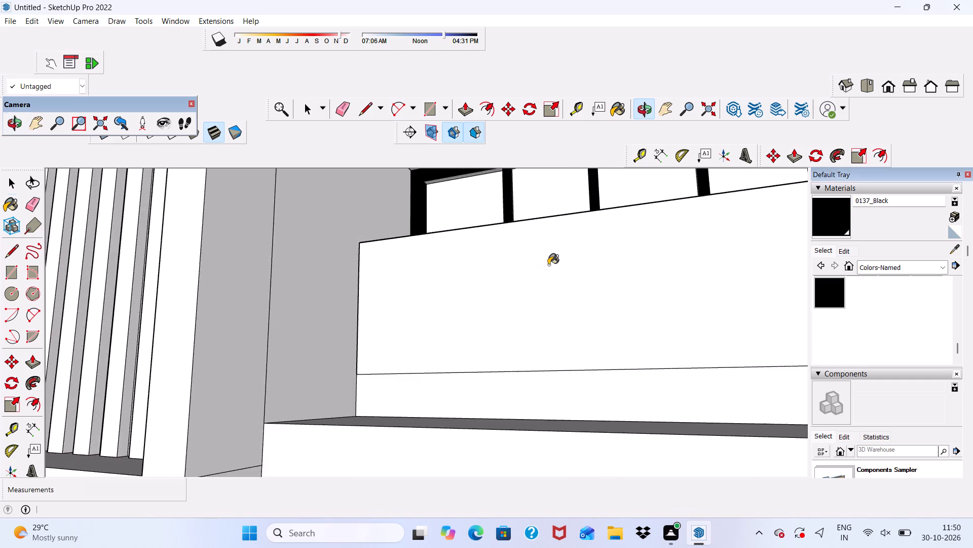
{"action": "scroll", "coordinate": [548, 265], "scroll_direction": "up", "scroll_amount": 1}
{"action": "scroll", "coordinate": [505, 318], "scroll_direction": "down", "scroll_amount": 6}
{"action": "scroll", "coordinate": [517, 265], "scroll_direction": "up", "scroll_amount": 5}
{"action": "scroll", "coordinate": [432, 226], "scroll_direction": "up", "scroll_amount": 10}
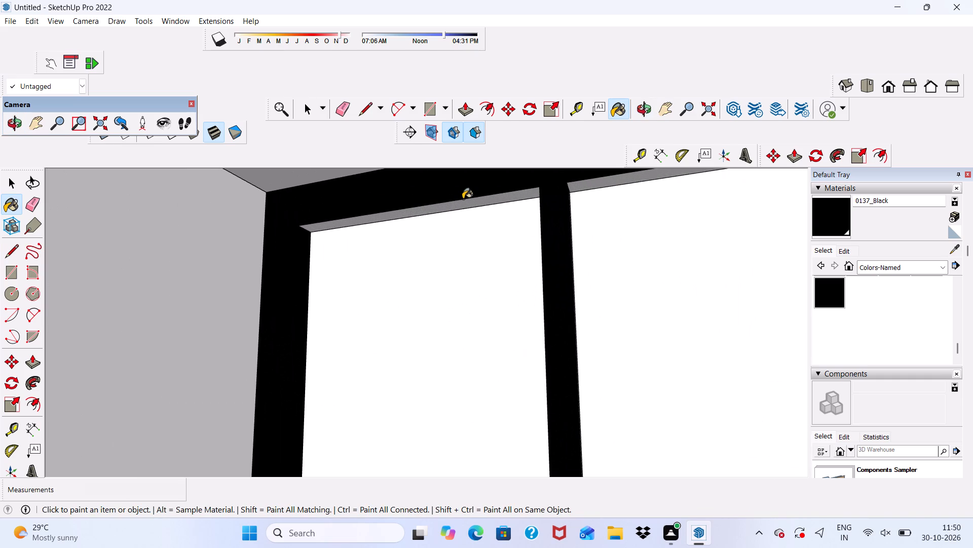
{"action": "left_click_drag", "start_coordinate": [463, 199], "coordinate": [462, 204]}
{"action": "scroll", "coordinate": [461, 218], "scroll_direction": "down", "scroll_amount": 5}
{"action": "scroll", "coordinate": [547, 216], "scroll_direction": "up", "scroll_amount": 5}
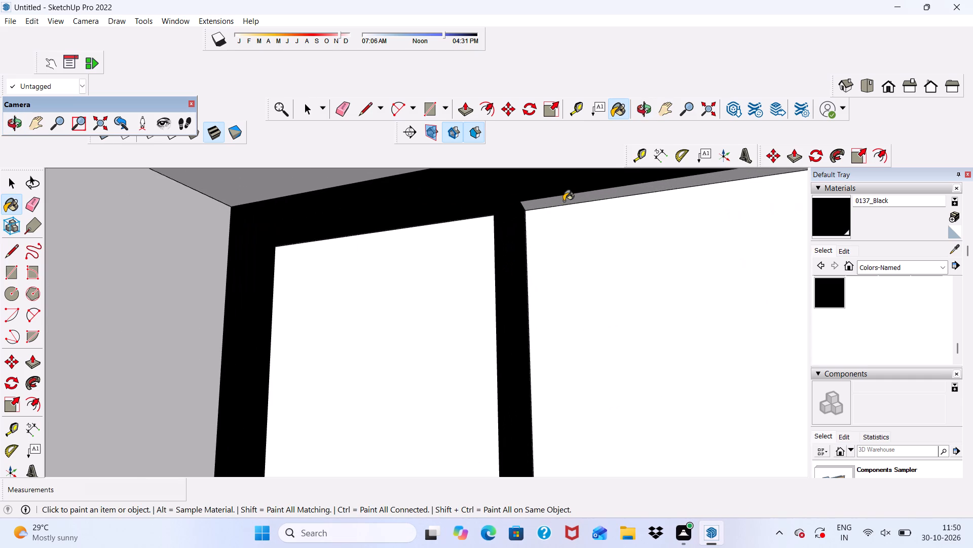
{"action": "left_click", "coordinate": [564, 201]}
{"action": "scroll", "coordinate": [501, 226], "scroll_direction": "down", "scroll_amount": 8}
{"action": "scroll", "coordinate": [696, 216], "scroll_direction": "up", "scroll_amount": 5}
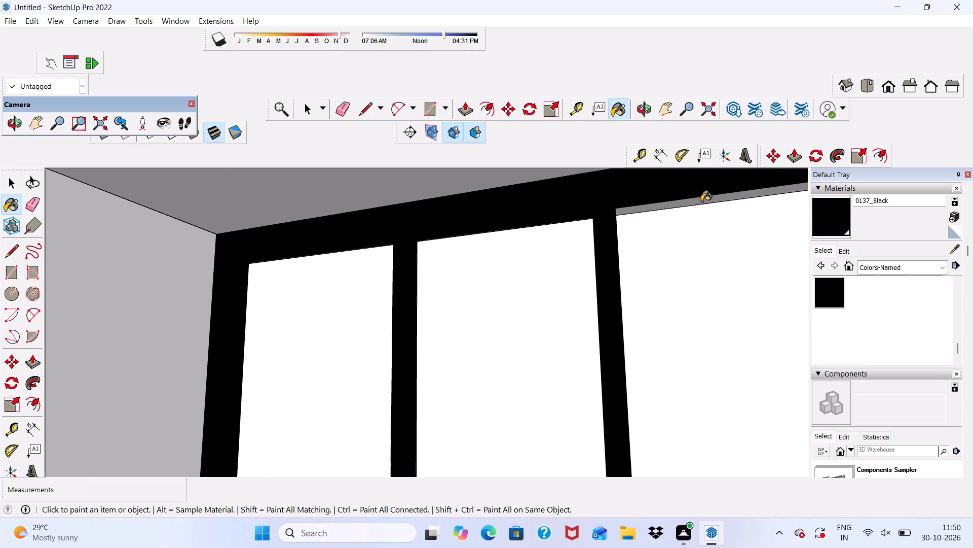
{"action": "left_click", "coordinate": [701, 201]}
Paint the top reveal of the middle-floor window panel farthest from the central pillar with 0137_Black.
{"action": "scroll", "coordinate": [628, 245], "scroll_direction": "down", "scroll_amount": 4}
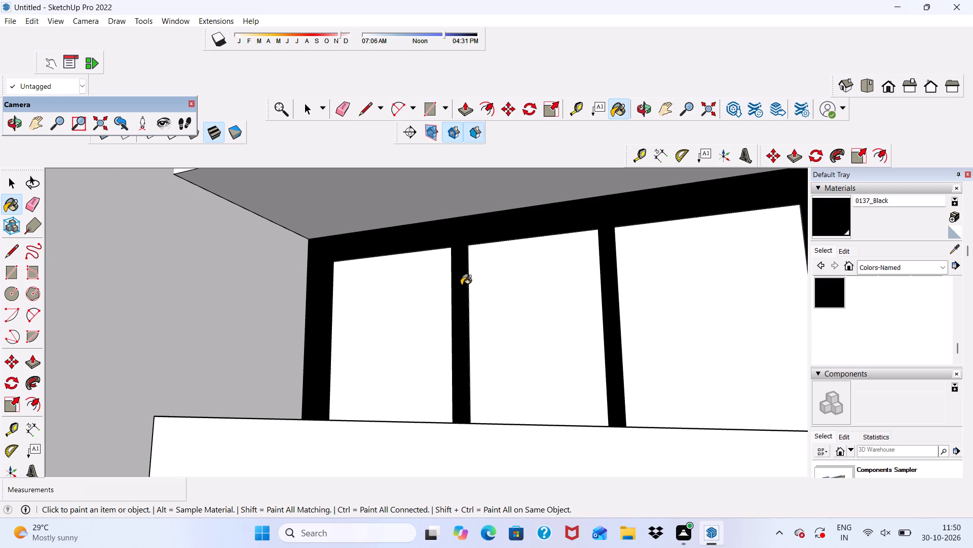
{"action": "scroll", "coordinate": [641, 276], "scroll_direction": "down", "scroll_amount": 4}
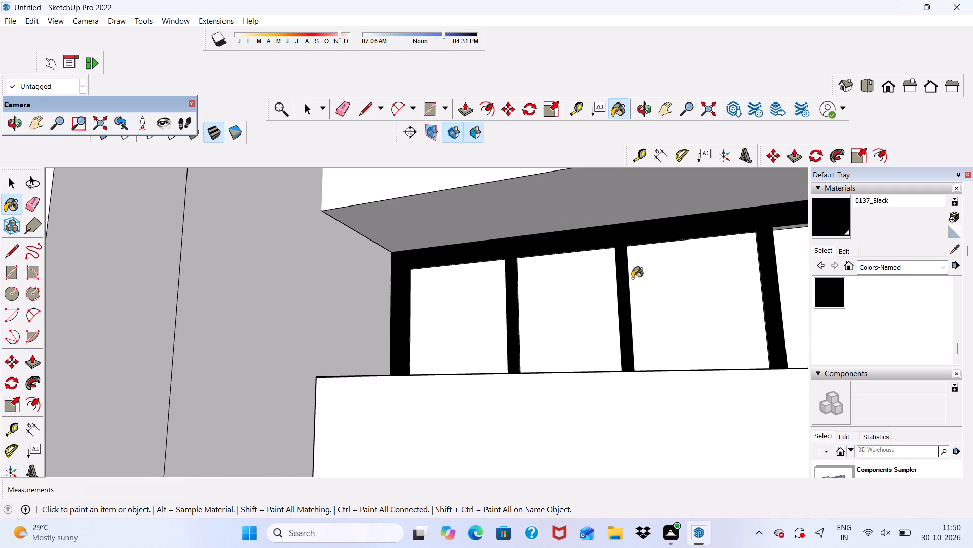
{"action": "scroll", "coordinate": [619, 278], "scroll_direction": "down", "scroll_amount": 10}
{"action": "scroll", "coordinate": [769, 239], "scroll_direction": "up", "scroll_amount": 5}
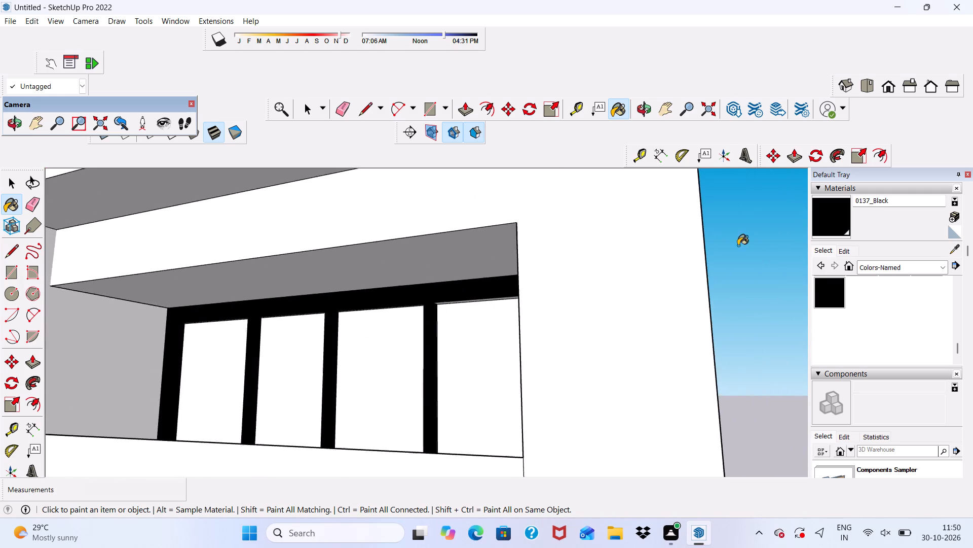
{"action": "scroll", "coordinate": [613, 268], "scroll_direction": "down", "scroll_amount": 1}
{"action": "scroll", "coordinate": [424, 323], "scroll_direction": "up", "scroll_amount": 18}
{"action": "scroll", "coordinate": [570, 255], "scroll_direction": "up", "scroll_amount": 5}
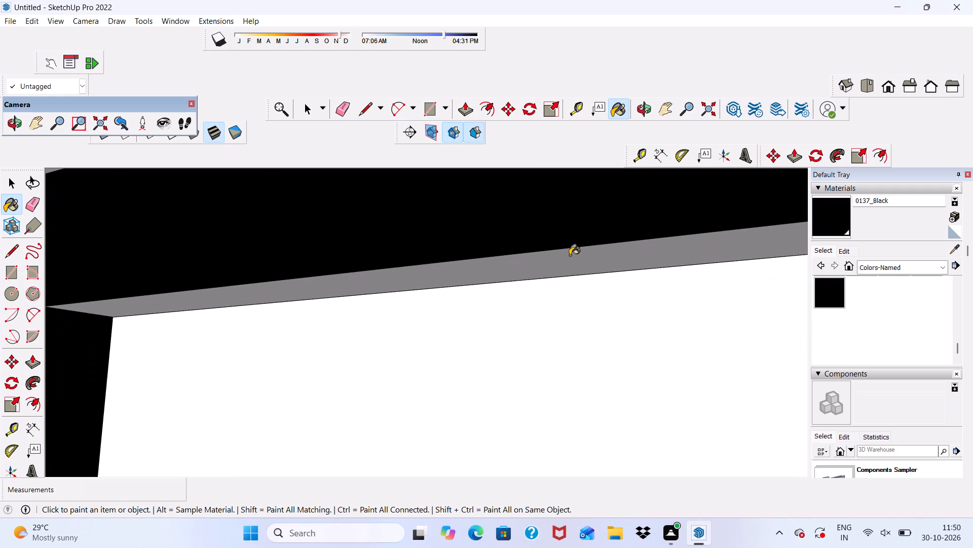
{"action": "left_click", "coordinate": [563, 261]}
Paint the far-side reveal of the middle-floor window's first panel, nearest the central pillar, with 0137_Black.
{"action": "scroll", "coordinate": [568, 279], "scroll_direction": "down", "scroll_amount": 16}
{"action": "scroll", "coordinate": [347, 363], "scroll_direction": "down", "scroll_amount": 3}
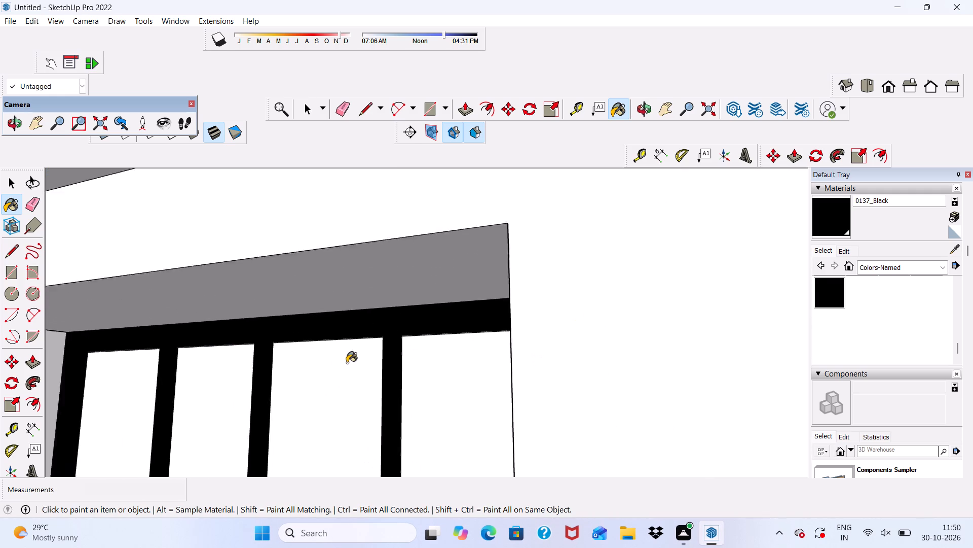
{"action": "scroll", "coordinate": [347, 363], "scroll_direction": "down", "scroll_amount": 4}
{"action": "middle_click_drag", "start_coordinate": [356, 366], "coordinate": [579, 384]}
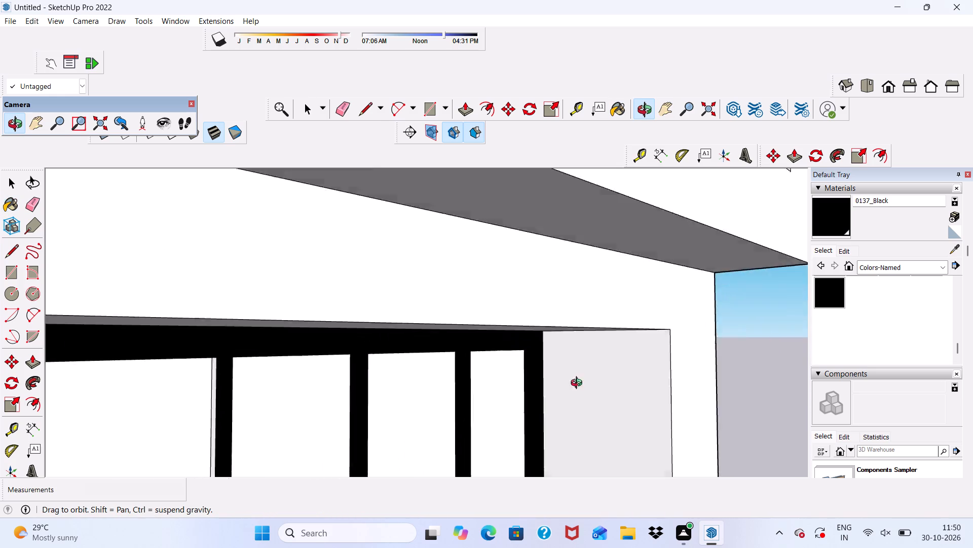
{"action": "middle_click_drag", "start_coordinate": [579, 384], "coordinate": [580, 357]}
{"action": "scroll", "coordinate": [213, 374], "scroll_direction": "up", "scroll_amount": 4}
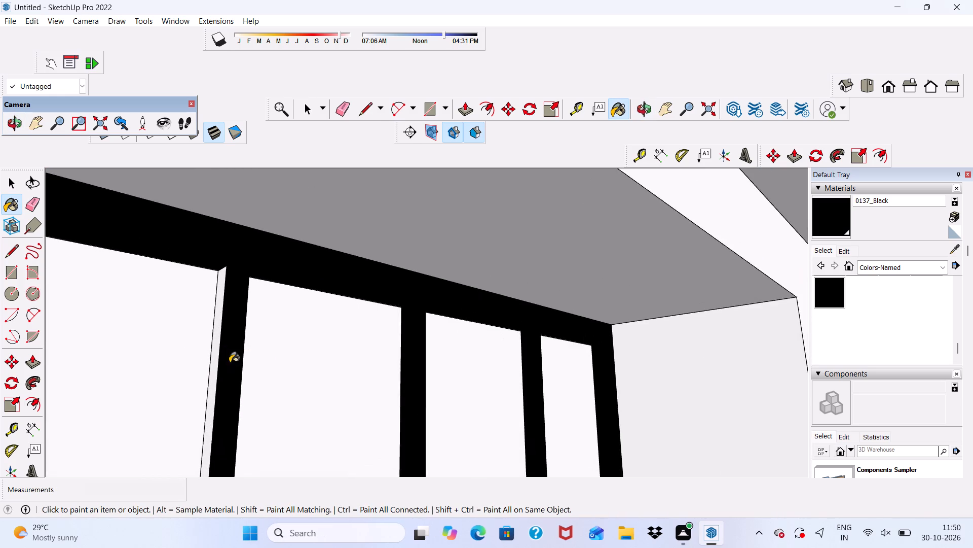
{"action": "scroll", "coordinate": [219, 366], "scroll_direction": "up", "scroll_amount": 4}
{"action": "left_click", "coordinate": [215, 360]}
Paint the front face of the top-floor window frame, on the same side of the facade, with 0137_Black.
{"action": "scroll", "coordinate": [214, 360], "scroll_direction": "down", "scroll_amount": 5}
{"action": "scroll", "coordinate": [350, 345], "scroll_direction": "down", "scroll_amount": 11}
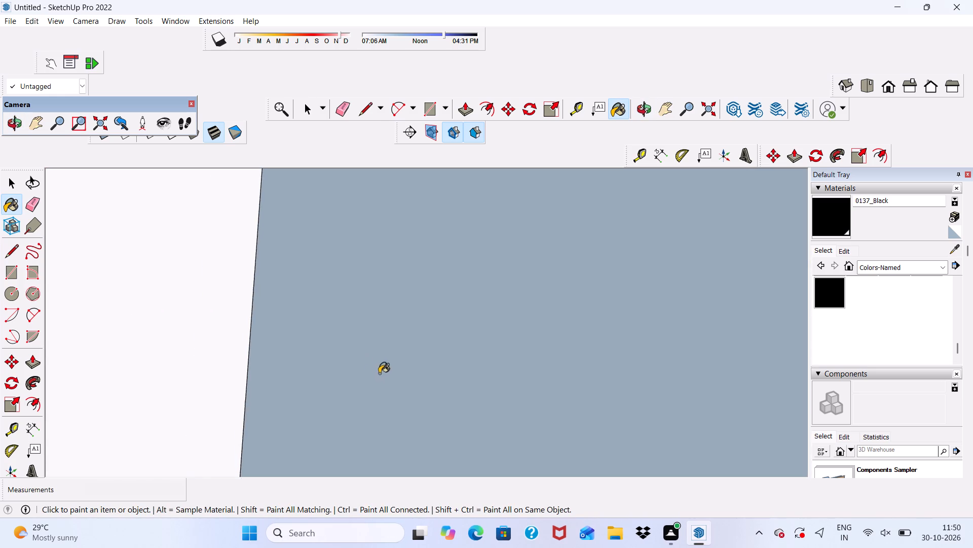
{"action": "left_click", "coordinate": [884, 85]}
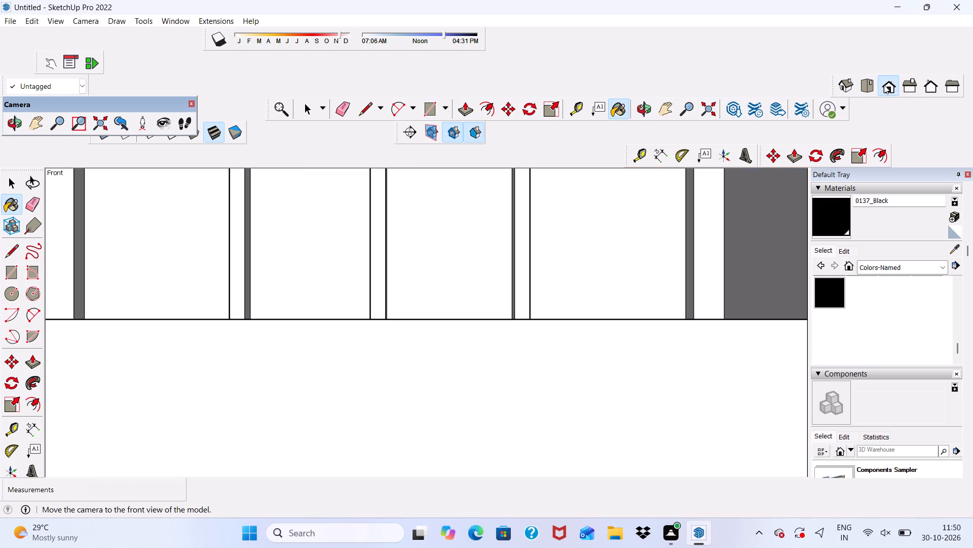
{"action": "scroll", "coordinate": [765, 238], "scroll_direction": "down", "scroll_amount": 20}
{"action": "scroll", "coordinate": [539, 340], "scroll_direction": "down", "scroll_amount": 4}
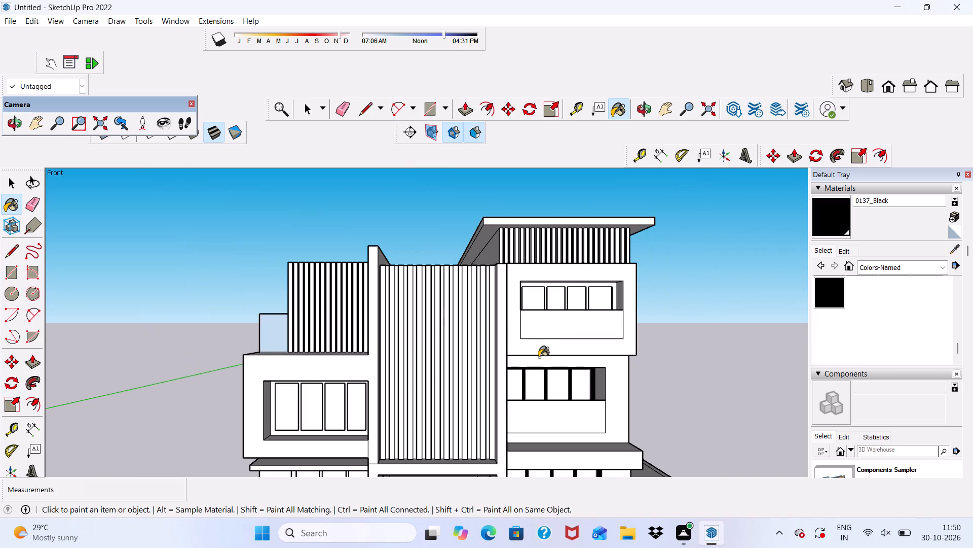
{"action": "middle_click_drag", "start_coordinate": [539, 357], "coordinate": [440, 339]}
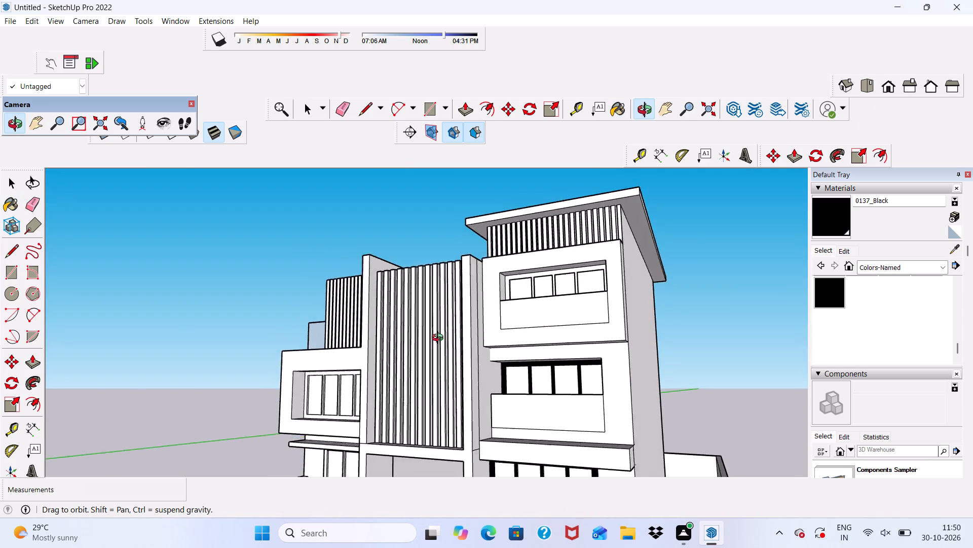
{"action": "middle_click_drag", "start_coordinate": [440, 339], "coordinate": [444, 355]}
{"action": "scroll", "coordinate": [568, 311], "scroll_direction": "up", "scroll_amount": 5}
{"action": "scroll", "coordinate": [588, 286], "scroll_direction": "down", "scroll_amount": 1}
{"action": "scroll", "coordinate": [598, 275], "scroll_direction": "up", "scroll_amount": 10}
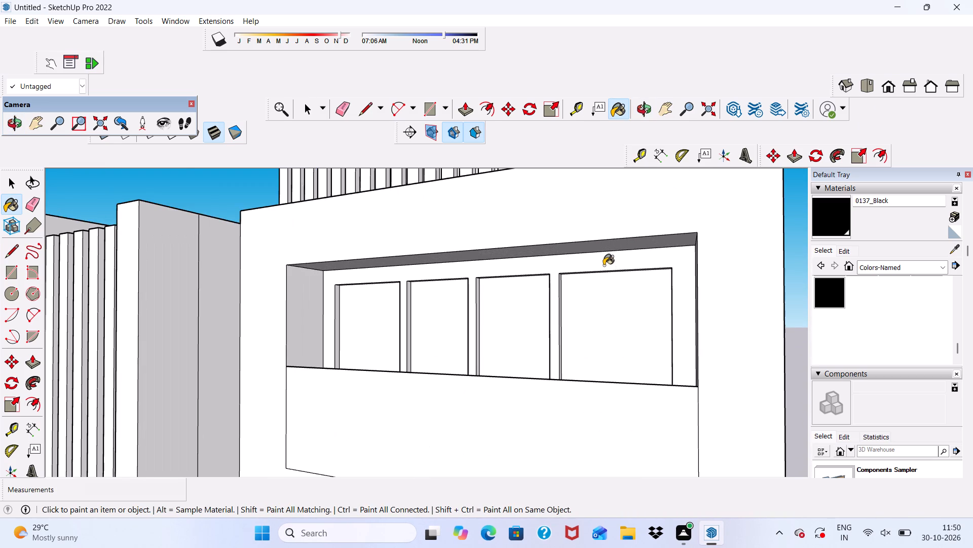
{"action": "left_click", "coordinate": [604, 265]}
{"action": "scroll", "coordinate": [592, 293], "scroll_direction": "up", "scroll_amount": 8}
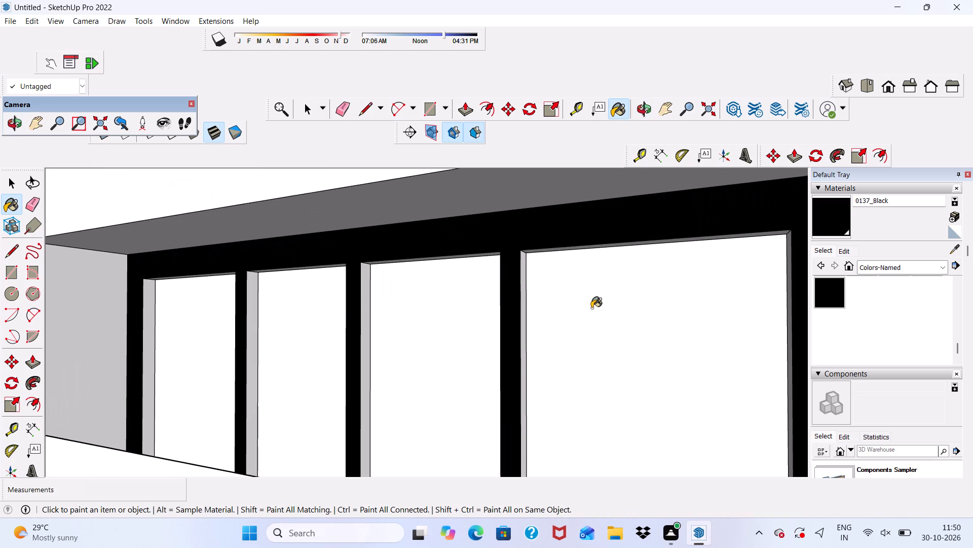
Paint the top reveals and pillar-side reveals of the top-floor window's two panels farthest from the central pillar with 0137_Black.
{"action": "scroll", "coordinate": [591, 308], "scroll_direction": "up", "scroll_amount": 7}
{"action": "scroll", "coordinate": [542, 309], "scroll_direction": "up", "scroll_amount": 7}
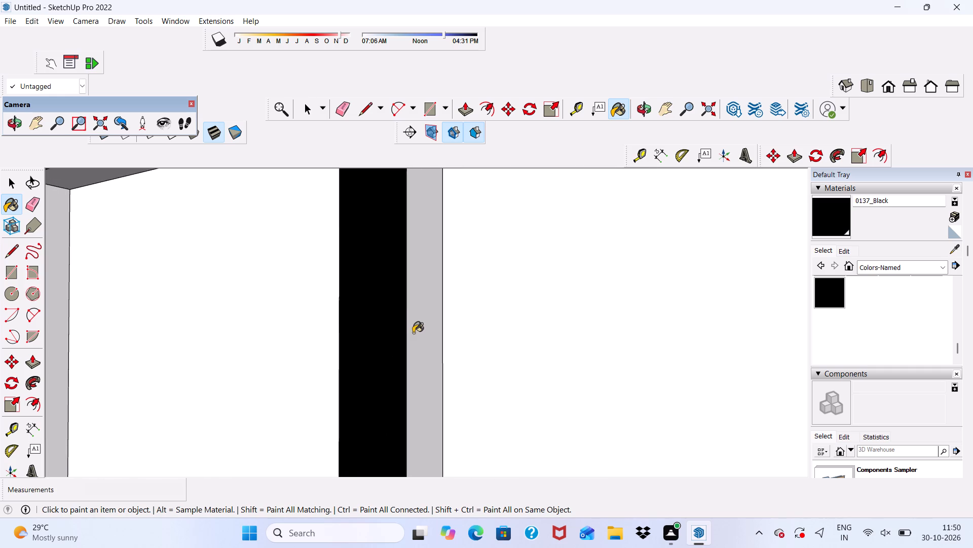
{"action": "left_click", "coordinate": [413, 333]}
{"action": "scroll", "coordinate": [420, 340], "scroll_direction": "down", "scroll_amount": 11}
{"action": "middle_click_drag", "start_coordinate": [503, 354], "coordinate": [523, 293]}
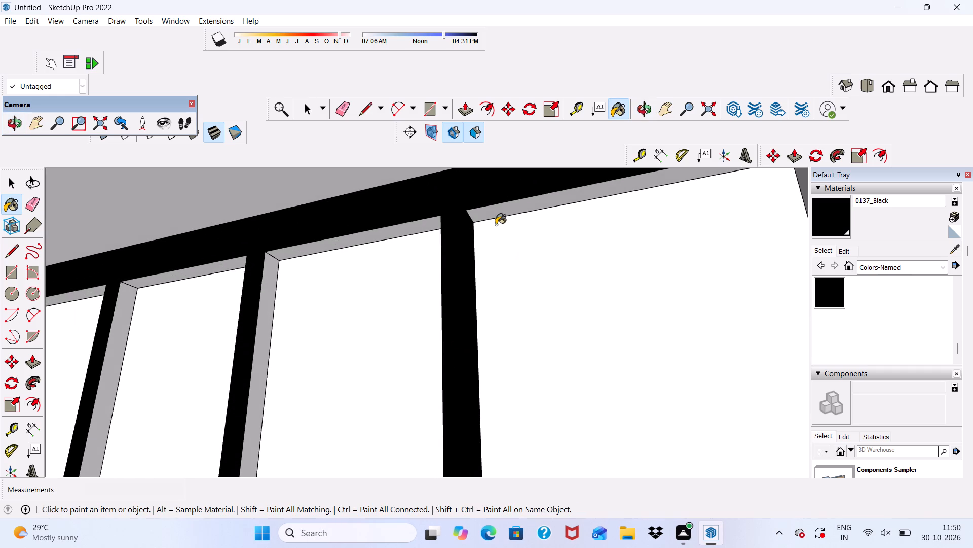
{"action": "left_click", "coordinate": [500, 212]}
{"action": "scroll", "coordinate": [268, 319], "scroll_direction": "up", "scroll_amount": 4}
{"action": "left_click", "coordinate": [268, 319]}
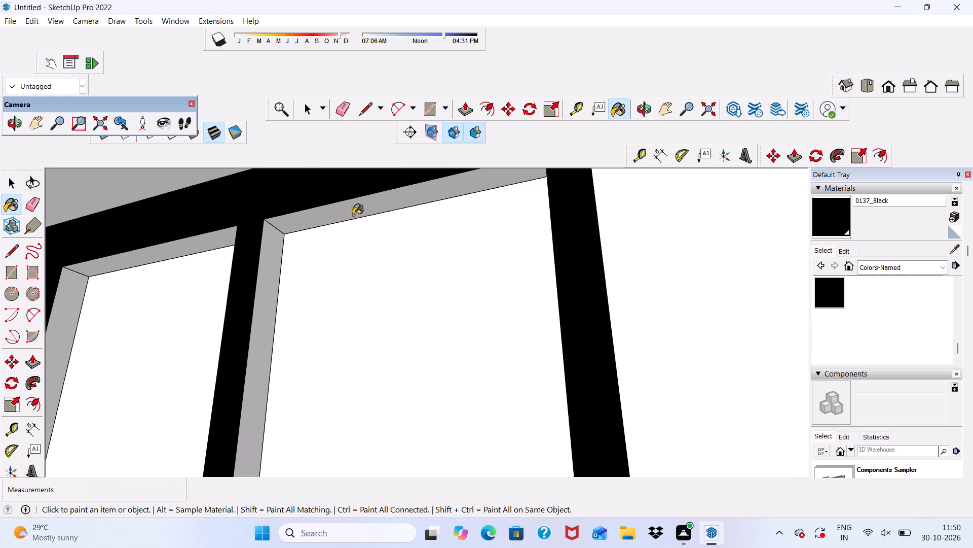
{"action": "left_click", "coordinate": [364, 208]}
Paint the top reveals and pillar-side reveals of the top-floor window's two panels nearest the central pillar with 0137_Black.
{"action": "scroll", "coordinate": [394, 277], "scroll_direction": "down", "scroll_amount": 6}
{"action": "scroll", "coordinate": [197, 330], "scroll_direction": "up", "scroll_amount": 1}
{"action": "left_click", "coordinate": [186, 336]}
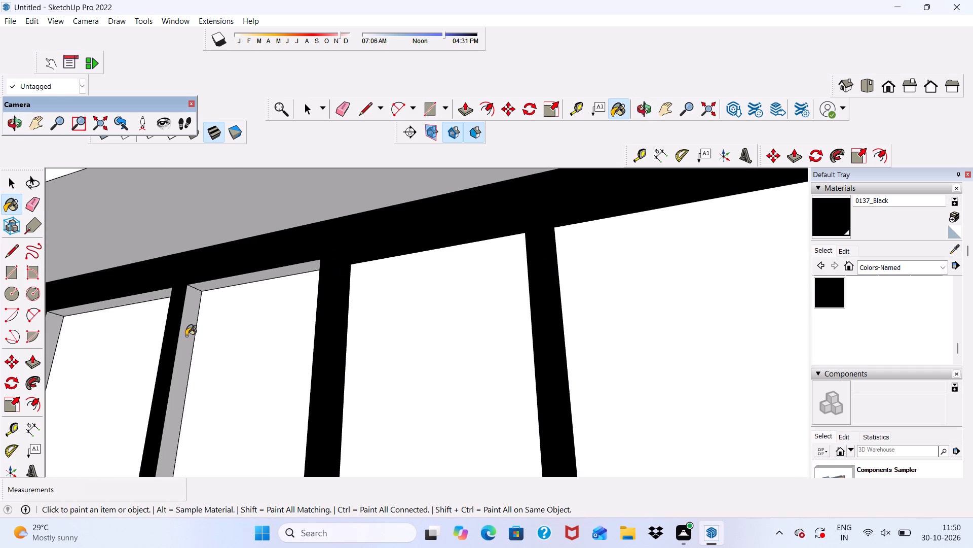
{"action": "left_click", "coordinate": [227, 282]}
{"action": "scroll", "coordinate": [227, 282], "scroll_direction": "down", "scroll_amount": 5}
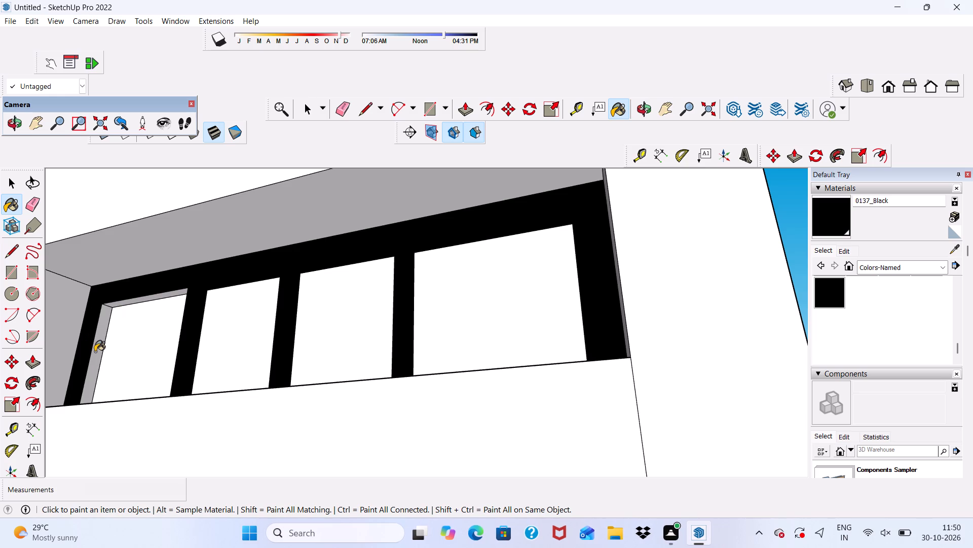
{"action": "scroll", "coordinate": [95, 352], "scroll_direction": "up", "scroll_amount": 4}
{"action": "left_click", "coordinate": [95, 351]}
{"action": "left_click", "coordinate": [172, 275]}
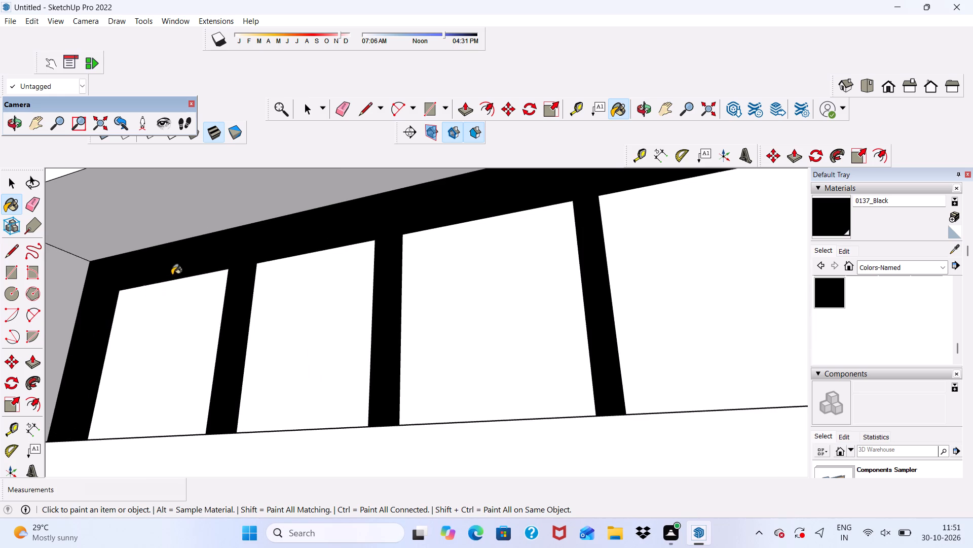
Paint the opposite side reveals, away from the central pillar, in all four top-floor window panels with 0137_Black.
{"action": "scroll", "coordinate": [171, 288], "scroll_direction": "down", "scroll_amount": 5}
{"action": "middle_click_drag", "start_coordinate": [230, 368], "coordinate": [448, 416]}
{"action": "scroll", "coordinate": [351, 380], "scroll_direction": "up", "scroll_amount": 4}
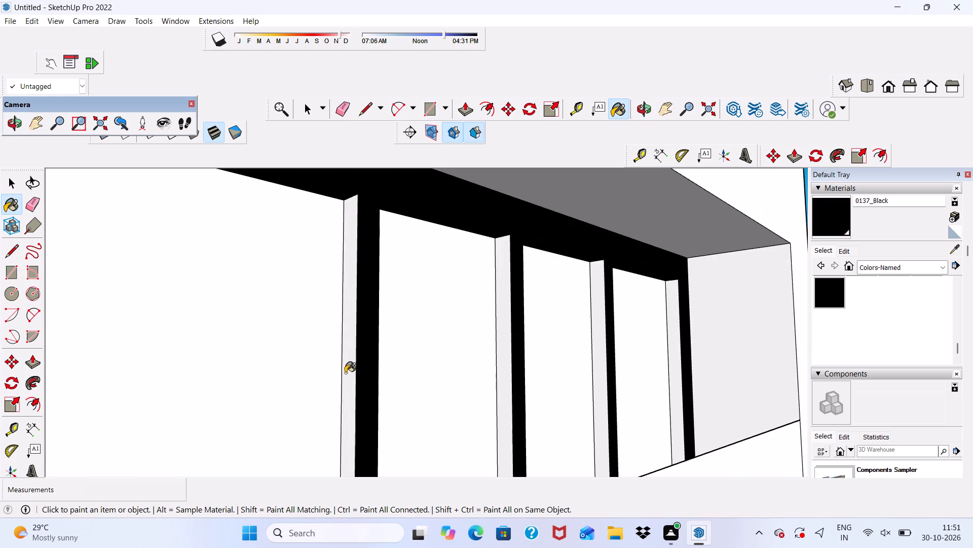
{"action": "left_click", "coordinate": [348, 368]}
{"action": "left_click", "coordinate": [502, 421]}
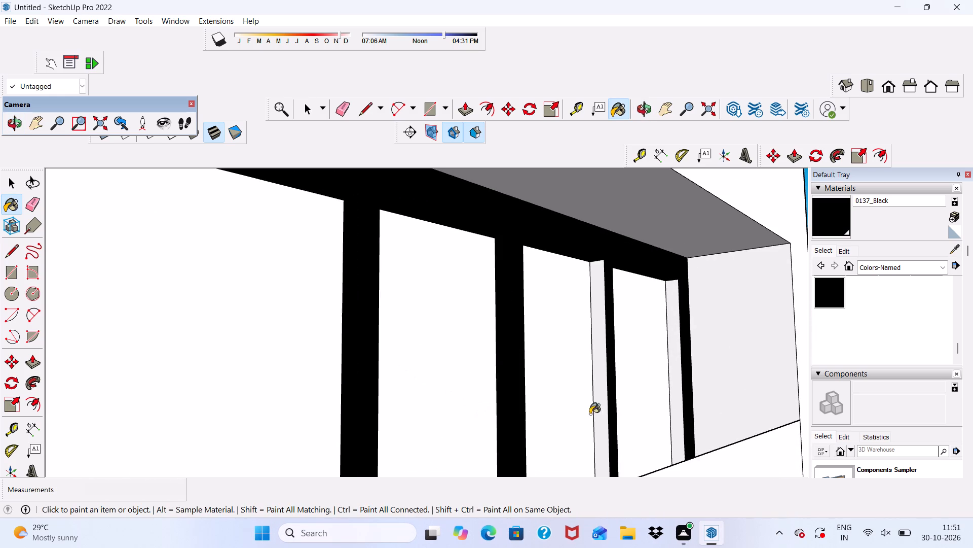
{"action": "scroll", "coordinate": [632, 421], "scroll_direction": "up", "scroll_amount": 3}
{"action": "left_click", "coordinate": [588, 437]}
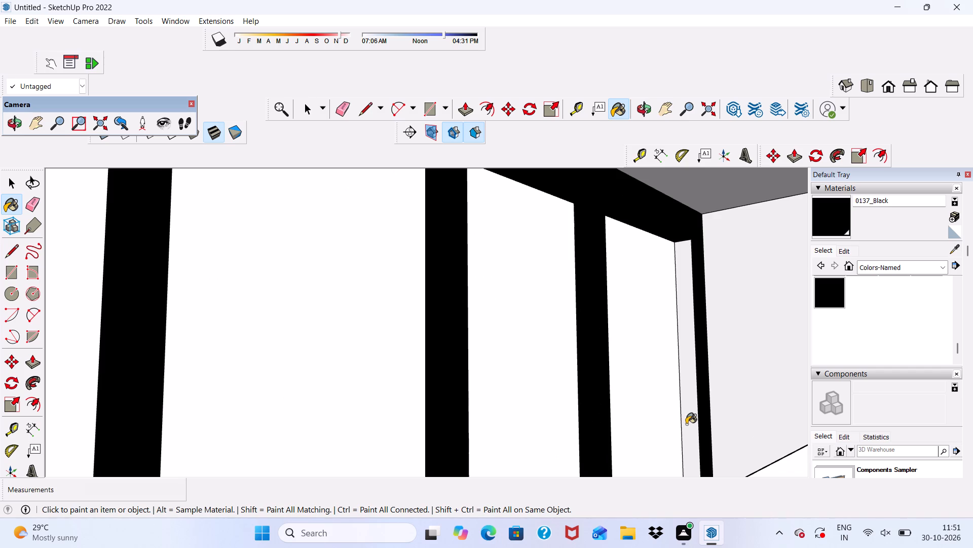
{"action": "left_click", "coordinate": [686, 424]}
Paint the bottom reveals of all four top-floor window panels with 0137_Black.
{"action": "scroll", "coordinate": [482, 365], "scroll_direction": "down", "scroll_amount": 7}
{"action": "middle_click_drag", "start_coordinate": [481, 390], "coordinate": [357, 481]}
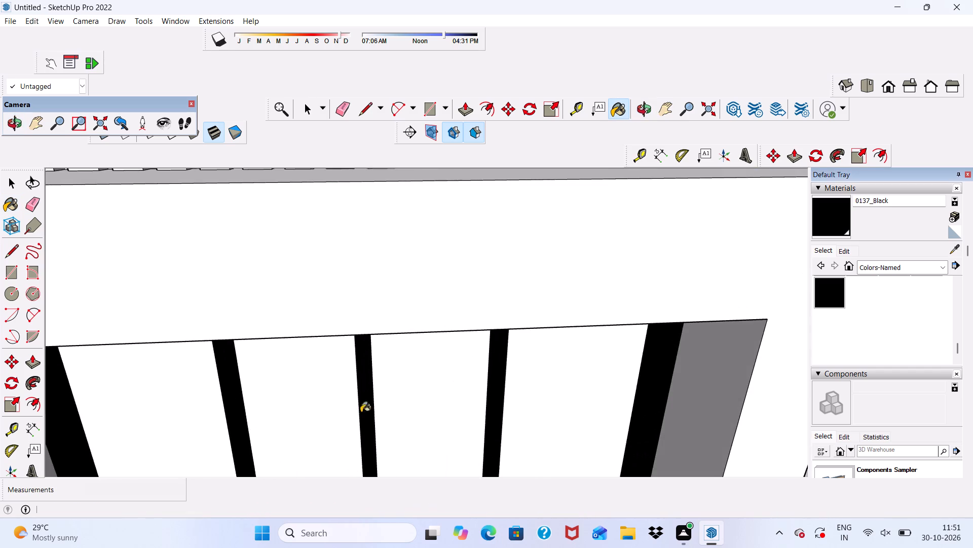
{"action": "scroll", "coordinate": [367, 389], "scroll_direction": "down", "scroll_amount": 10}
{"action": "middle_click_drag", "start_coordinate": [391, 423], "coordinate": [384, 511]}
{"action": "scroll", "coordinate": [398, 438], "scroll_direction": "up", "scroll_amount": 10}
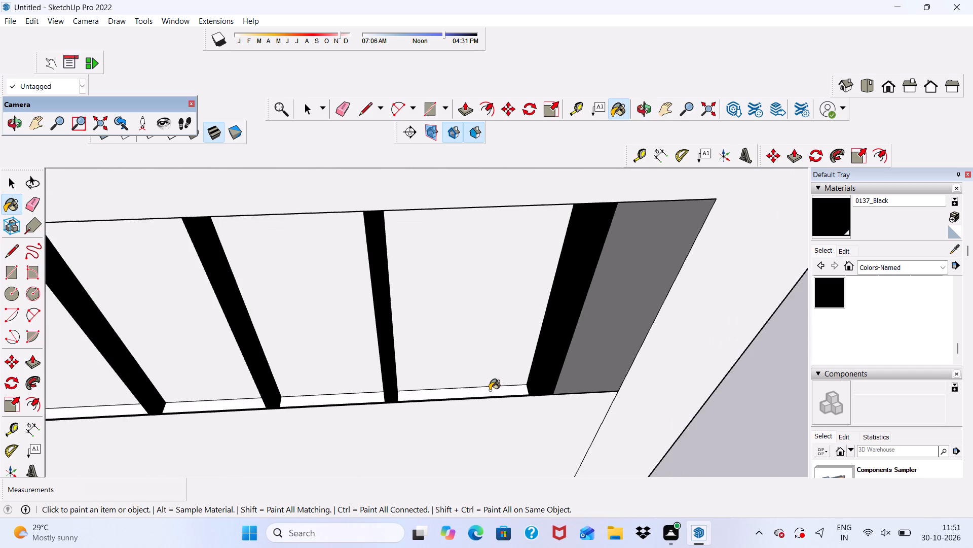
{"action": "scroll", "coordinate": [490, 390], "scroll_direction": "up", "scroll_amount": 5}
{"action": "left_click", "coordinate": [484, 390]}
{"action": "scroll", "coordinate": [307, 391], "scroll_direction": "up", "scroll_amount": 1}
{"action": "left_click", "coordinate": [261, 400]}
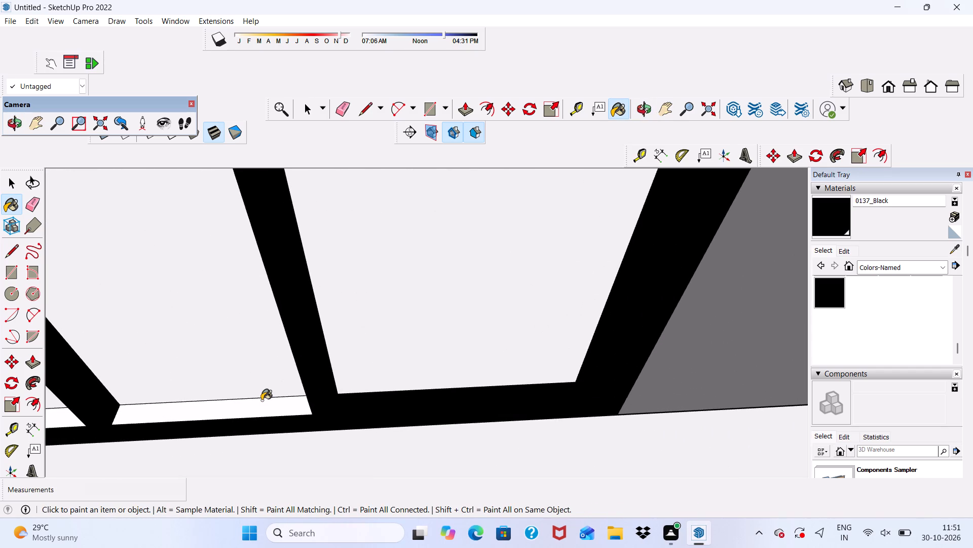
{"action": "scroll", "coordinate": [261, 401], "scroll_direction": "down", "scroll_amount": 5}
{"action": "scroll", "coordinate": [121, 423], "scroll_direction": "up", "scroll_amount": 5}
{"action": "left_click", "coordinate": [126, 408]}
{"action": "scroll", "coordinate": [162, 424], "scroll_direction": "down", "scroll_amount": 9}
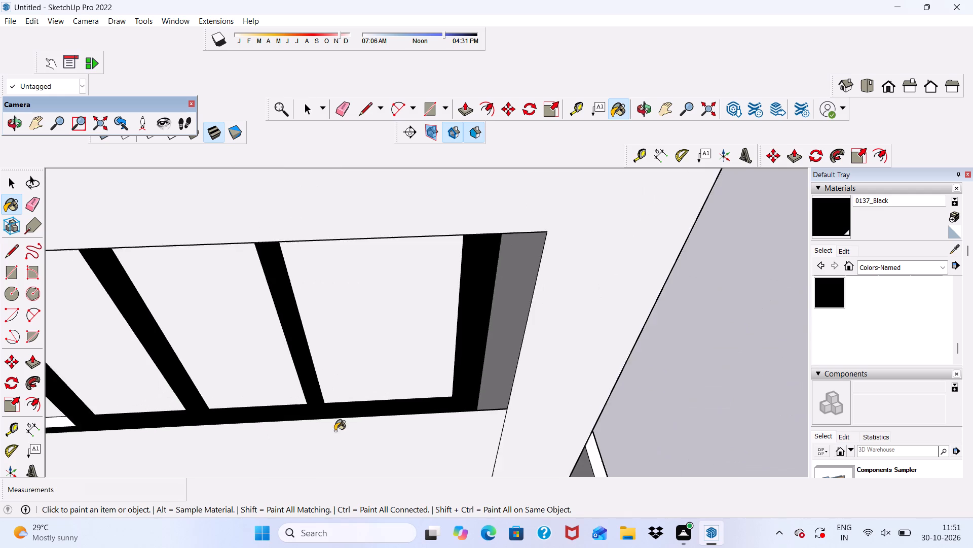
{"action": "scroll", "coordinate": [335, 431], "scroll_direction": "down", "scroll_amount": 6}
{"action": "scroll", "coordinate": [140, 437], "scroll_direction": "up", "scroll_amount": 6}
{"action": "left_click", "coordinate": [139, 420]}
{"action": "scroll", "coordinate": [143, 425], "scroll_direction": "down", "scroll_amount": 9}
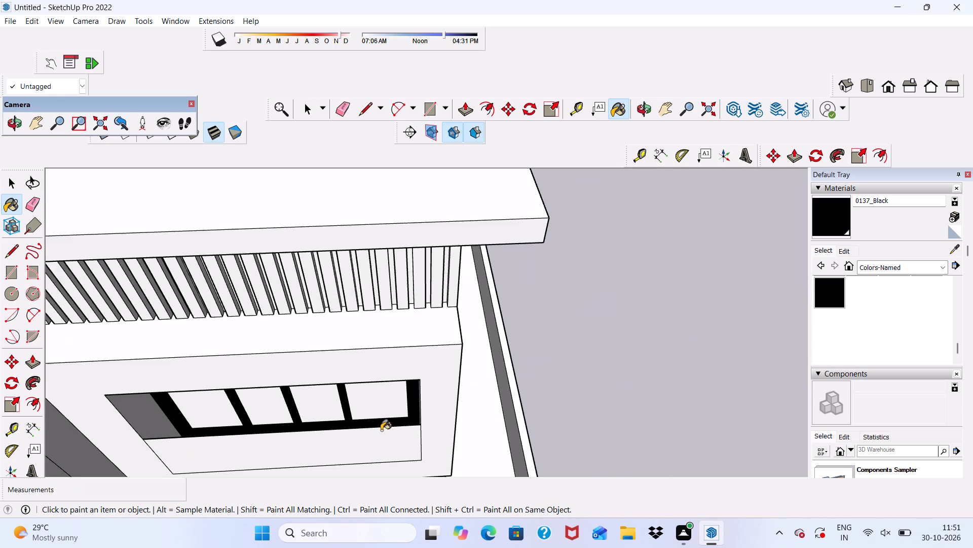
Paint the front face of the ground-floor window frame on the other side of the facade with 0137_Black.
{"action": "scroll", "coordinate": [381, 430], "scroll_direction": "down", "scroll_amount": 12}
{"action": "middle_click_drag", "start_coordinate": [408, 431], "coordinate": [389, 199]}
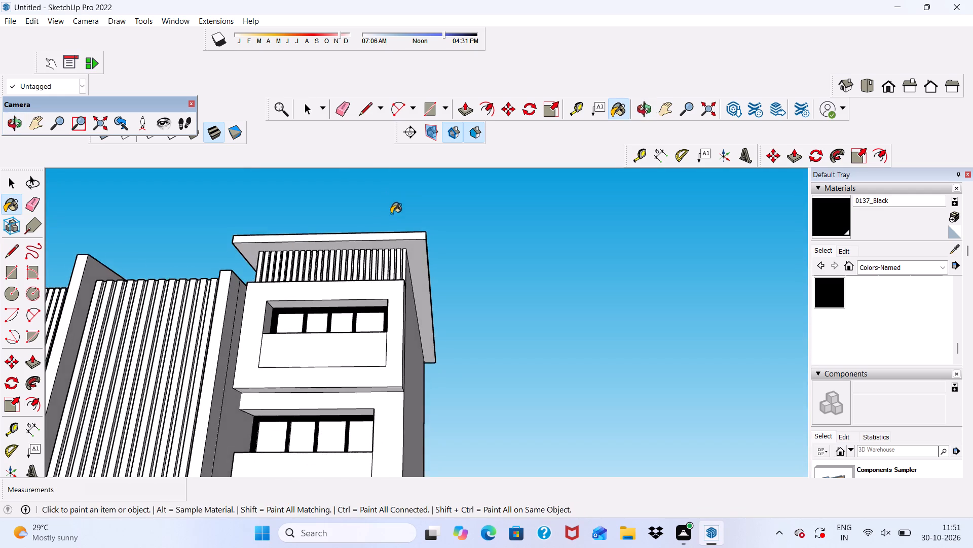
{"action": "scroll", "coordinate": [391, 217], "scroll_direction": "down", "scroll_amount": 12}
{"action": "scroll", "coordinate": [257, 341], "scroll_direction": "up", "scroll_amount": 19}
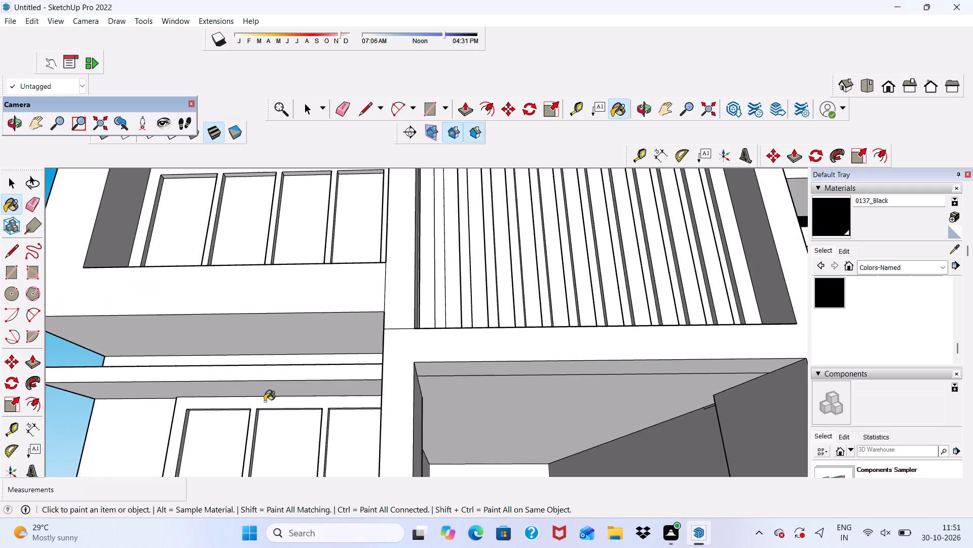
{"action": "scroll", "coordinate": [265, 401], "scroll_direction": "up", "scroll_amount": 4}
{"action": "left_click", "coordinate": [265, 401]}
{"action": "scroll", "coordinate": [265, 400], "scroll_direction": "down", "scroll_amount": 5}
{"action": "scroll", "coordinate": [287, 322], "scroll_direction": "down", "scroll_amount": 6}
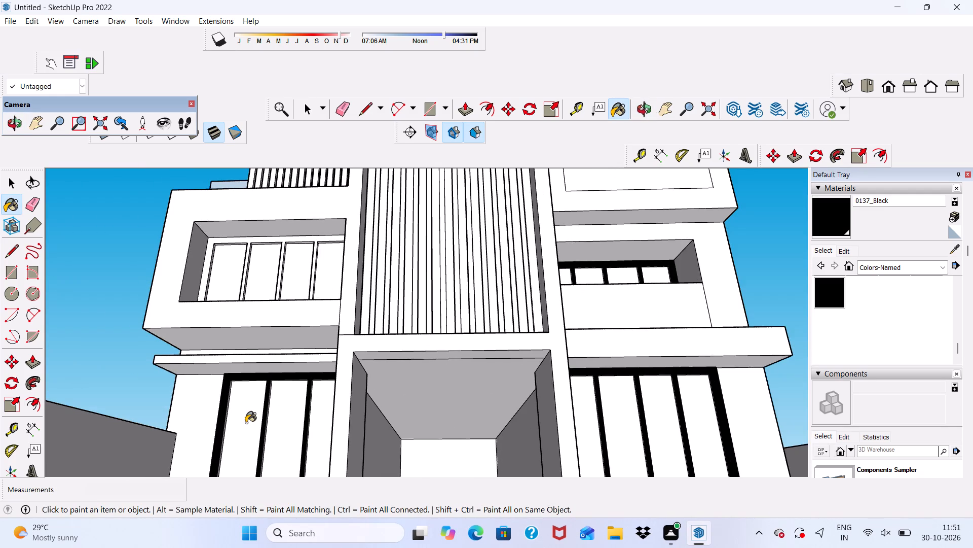
Paint the bottom reveal and outer-side reveal of that ground-floor window's outermost panel with 0137_Black.
{"action": "middle_click_drag", "start_coordinate": [252, 443], "coordinate": [268, 509]}
{"action": "scroll", "coordinate": [297, 292], "scroll_direction": "down", "scroll_amount": 5}
{"action": "scroll", "coordinate": [266, 429], "scroll_direction": "up", "scroll_amount": 9}
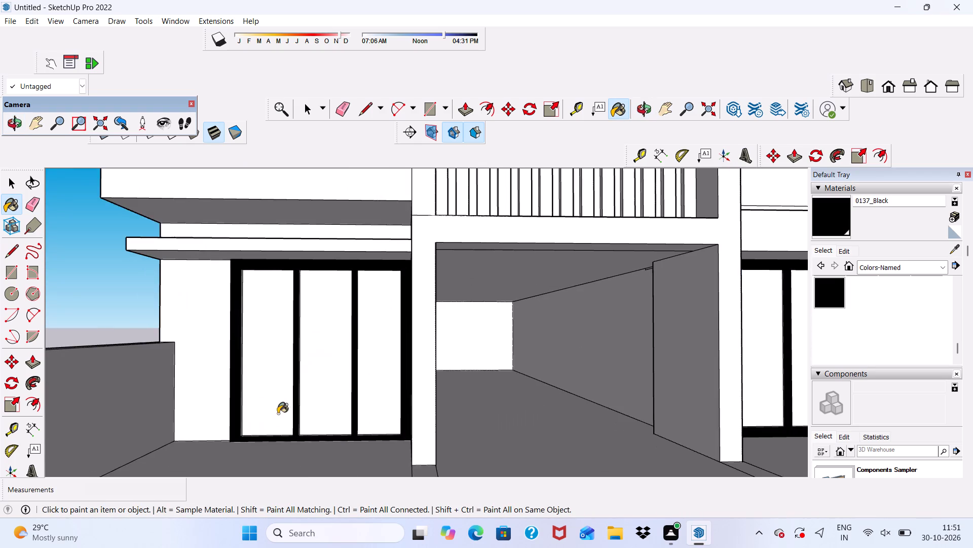
{"action": "middle_click_drag", "start_coordinate": [281, 417], "coordinate": [264, 493]}
{"action": "scroll", "coordinate": [210, 400], "scroll_direction": "up", "scroll_amount": 4}
{"action": "scroll", "coordinate": [254, 389], "scroll_direction": "up", "scroll_amount": 13}
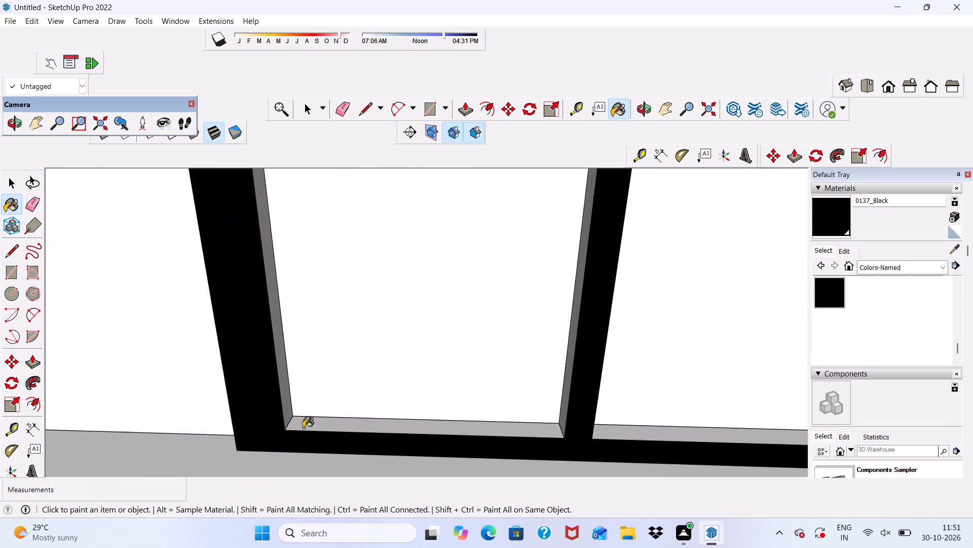
{"action": "left_click", "coordinate": [303, 428]}
{"action": "left_click", "coordinate": [289, 392]}
{"action": "scroll", "coordinate": [289, 392], "scroll_direction": "down", "scroll_amount": 4}
Paint the ground-floor window frame's outer side edge and the outermost panel's pillar-side reveal with 0137_Black.
{"action": "middle_click_drag", "start_coordinate": [293, 417], "coordinate": [382, 425]}
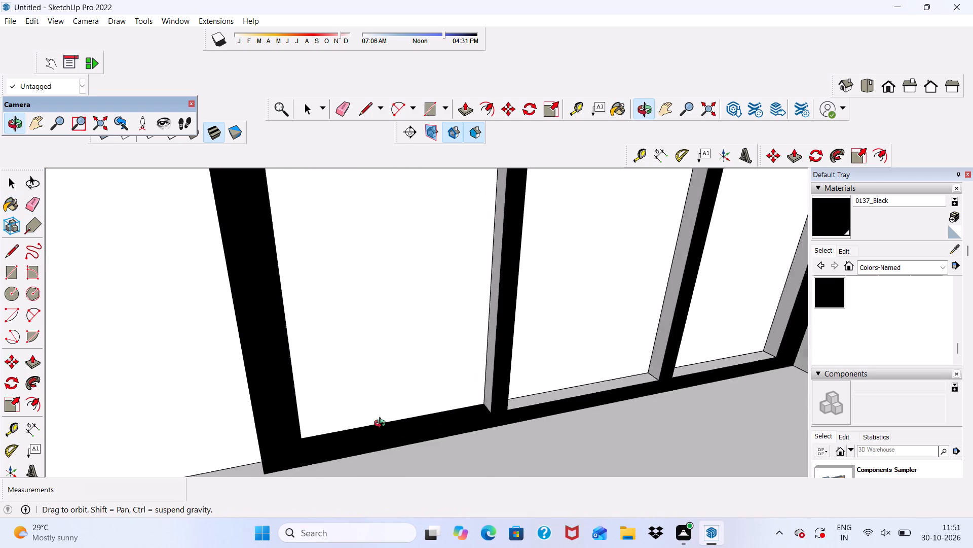
{"action": "middle_click_drag", "start_coordinate": [382, 425], "coordinate": [465, 398]}
{"action": "scroll", "coordinate": [300, 400], "scroll_direction": "up", "scroll_amount": 2}
{"action": "left_click", "coordinate": [308, 395]}
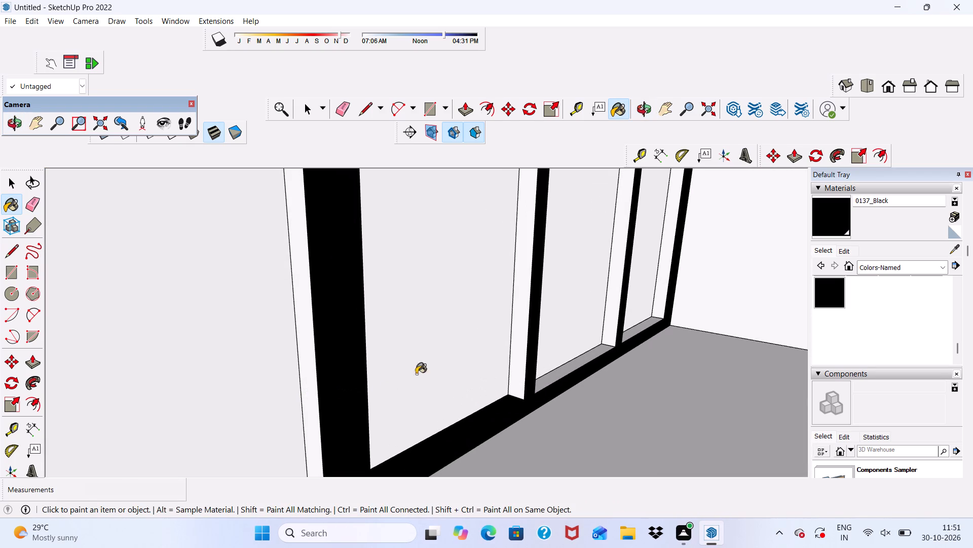
{"action": "left_click", "coordinate": [528, 355]}
{"action": "scroll", "coordinate": [517, 376], "scroll_direction": "up", "scroll_amount": 4}
{"action": "left_click", "coordinate": [516, 377]}
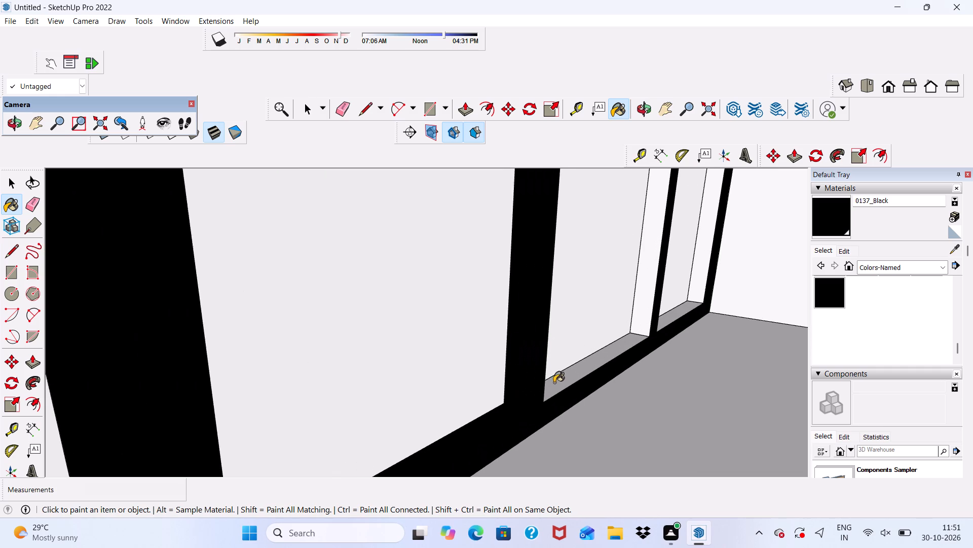
Paint the bottom and pillar-side reveals of the ground-floor window's two panels nearest the central pillar with 0137_Black.
{"action": "scroll", "coordinate": [554, 383], "scroll_direction": "up", "scroll_amount": 4}
{"action": "left_click", "coordinate": [555, 384]}
{"action": "left_click", "coordinate": [672, 267]}
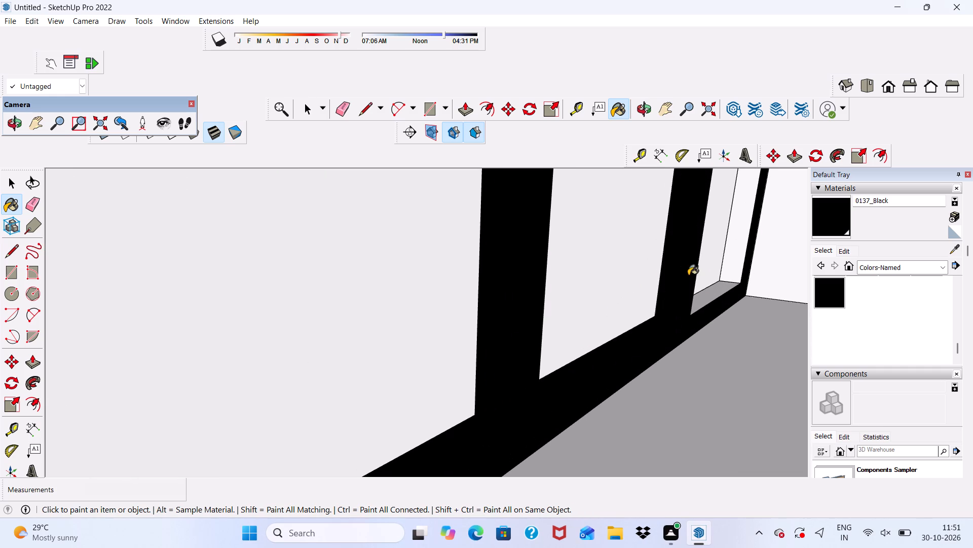
{"action": "scroll", "coordinate": [702, 299], "scroll_direction": "up", "scroll_amount": 2}
{"action": "left_click", "coordinate": [704, 304]}
{"action": "left_click", "coordinate": [734, 241]}
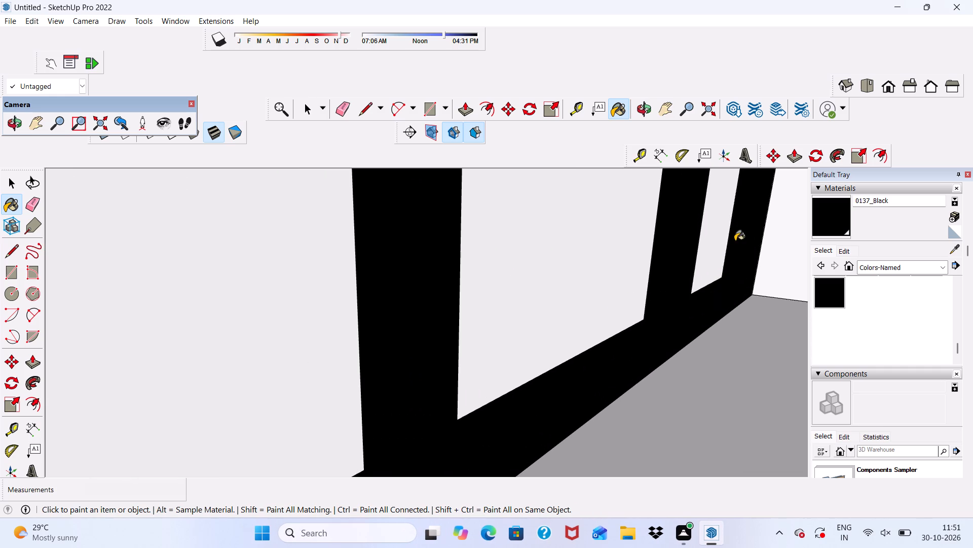
Paint the outer-side reveals of the ground-floor window's two panels nearest the central pillar with 0137_Black.
{"action": "scroll", "coordinate": [666, 271], "scroll_direction": "down", "scroll_amount": 6}
{"action": "middle_click_drag", "start_coordinate": [592, 333], "coordinate": [339, 336]}
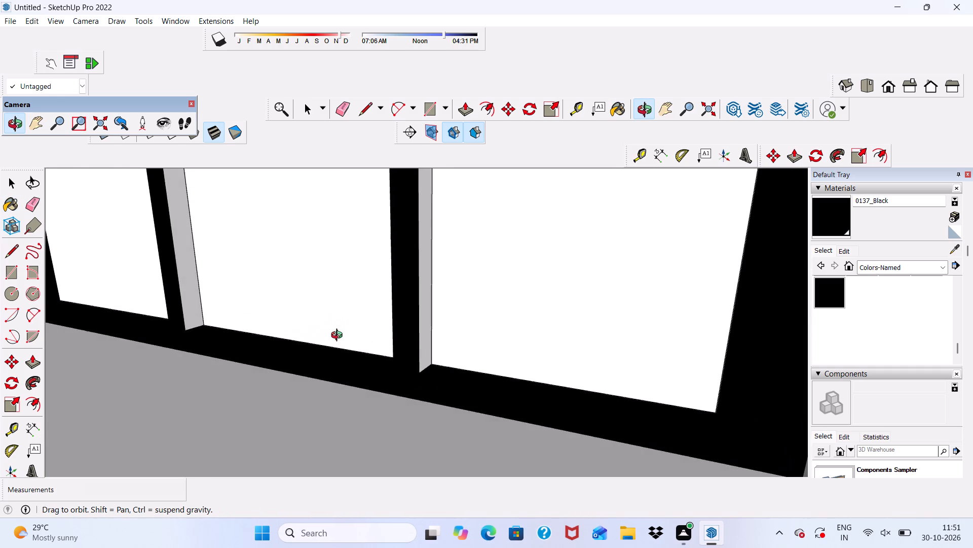
{"action": "middle_click_drag", "start_coordinate": [339, 336], "coordinate": [312, 339]}
{"action": "scroll", "coordinate": [375, 343], "scroll_direction": "up", "scroll_amount": 3}
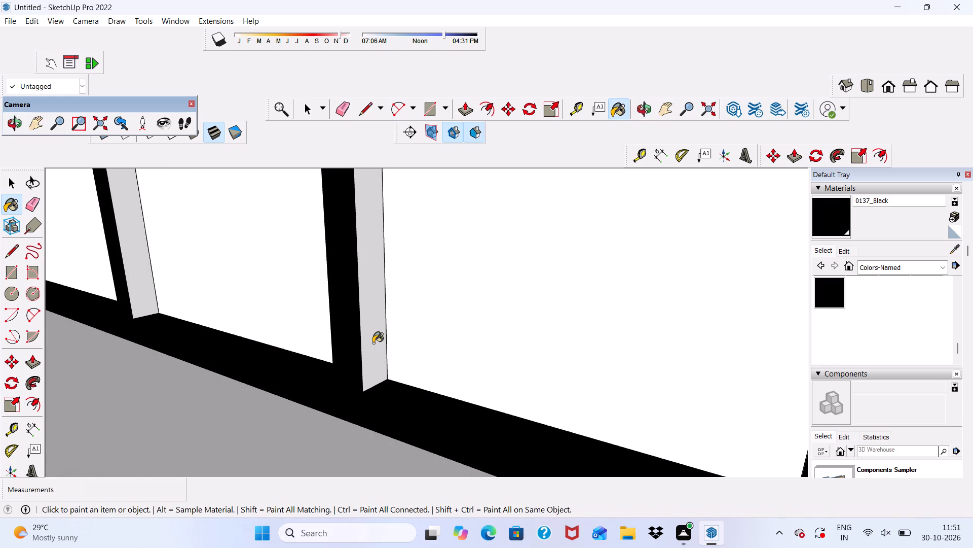
{"action": "left_click", "coordinate": [373, 343]}
{"action": "scroll", "coordinate": [189, 314], "scroll_direction": "up", "scroll_amount": 3}
{"action": "left_click", "coordinate": [130, 304]}
{"action": "scroll", "coordinate": [234, 365], "scroll_direction": "down", "scroll_amount": 7}
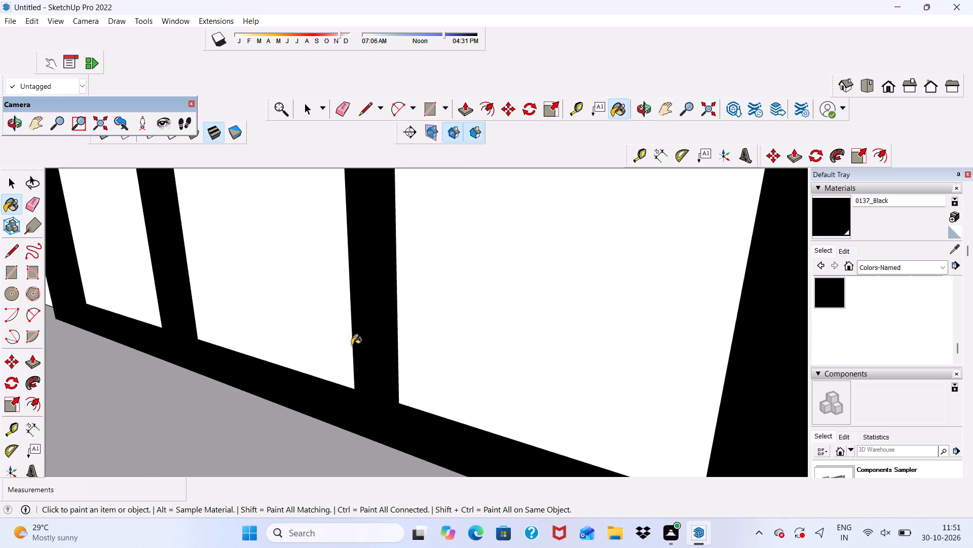
Paint the top reveals of all three panels in the same ground-floor window with 0137_Black.
{"action": "scroll", "coordinate": [352, 345], "scroll_direction": "down", "scroll_amount": 7}
{"action": "left_click", "coordinate": [881, 82]}
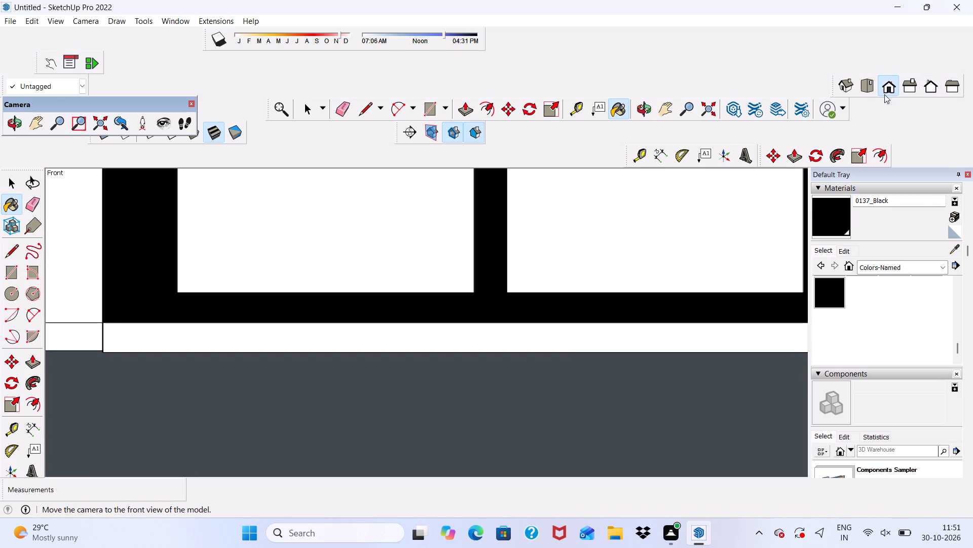
{"action": "scroll", "coordinate": [852, 149], "scroll_direction": "down", "scroll_amount": 6}
{"action": "scroll", "coordinate": [525, 264], "scroll_direction": "down", "scroll_amount": 20}
{"action": "scroll", "coordinate": [525, 264], "scroll_direction": "down", "scroll_amount": 4}
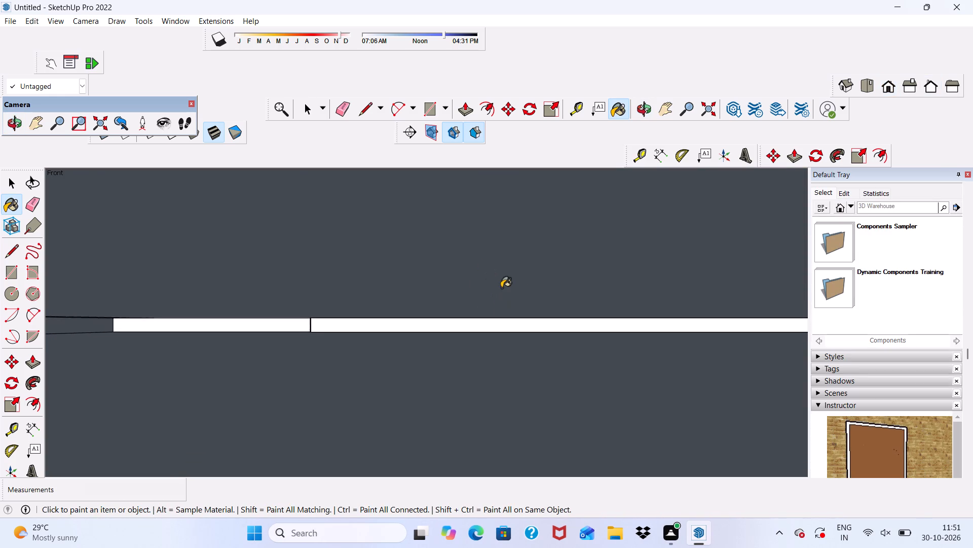
{"action": "scroll", "coordinate": [501, 288], "scroll_direction": "down", "scroll_amount": 20}
{"action": "scroll", "coordinate": [501, 288], "scroll_direction": "down", "scroll_amount": 15}
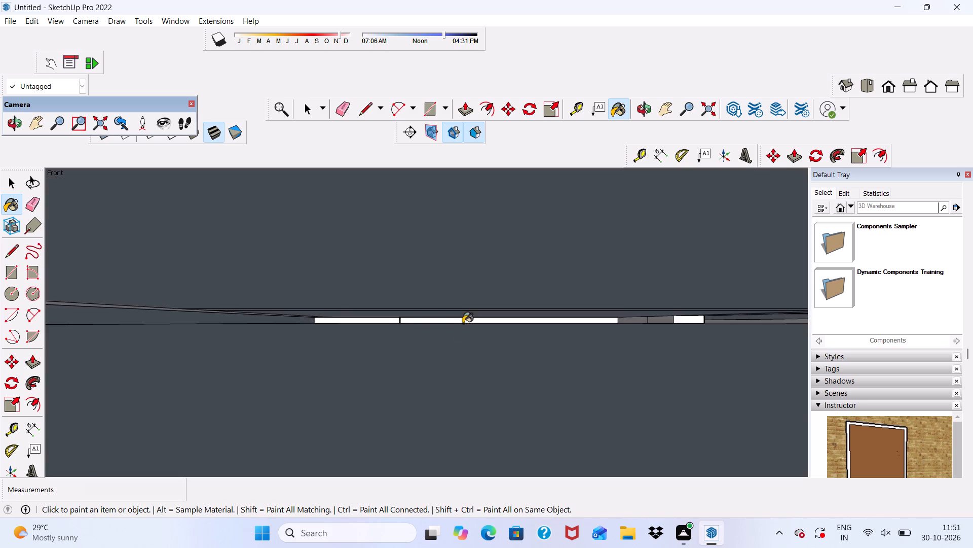
{"action": "scroll", "coordinate": [463, 323], "scroll_direction": "down", "scroll_amount": 20}
{"action": "scroll", "coordinate": [463, 323], "scroll_direction": "down", "scroll_amount": 4}
{"action": "scroll", "coordinate": [493, 252], "scroll_direction": "up", "scroll_amount": 11}
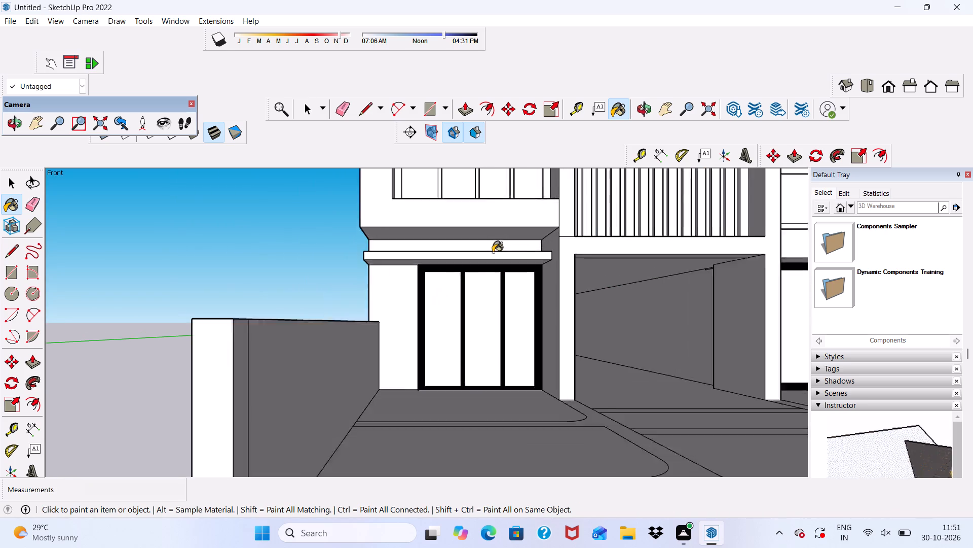
{"action": "scroll", "coordinate": [493, 252], "scroll_direction": "up", "scroll_amount": 6}
{"action": "middle_click_drag", "start_coordinate": [494, 291], "coordinate": [495, 224]}
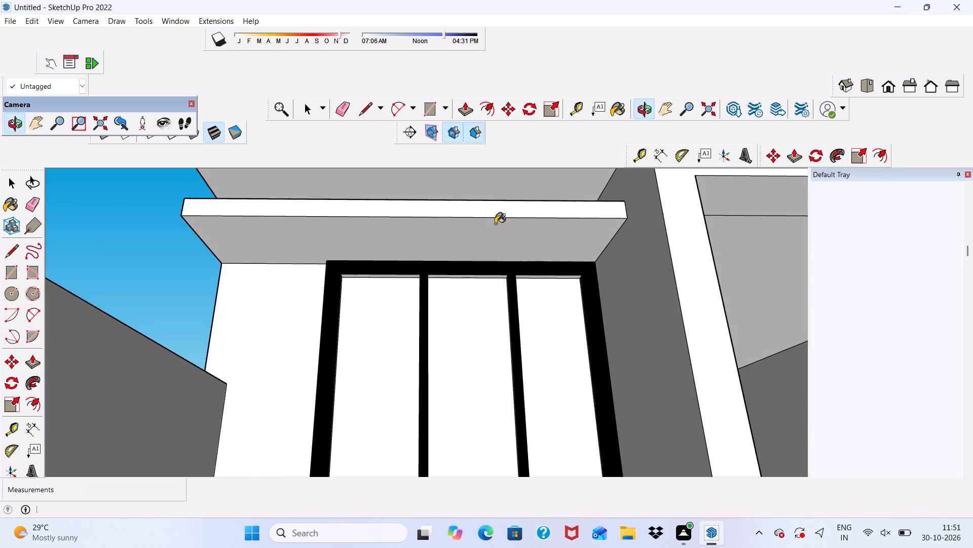
{"action": "scroll", "coordinate": [438, 289], "scroll_direction": "up", "scroll_amount": 15}
{"action": "left_click", "coordinate": [453, 262]}
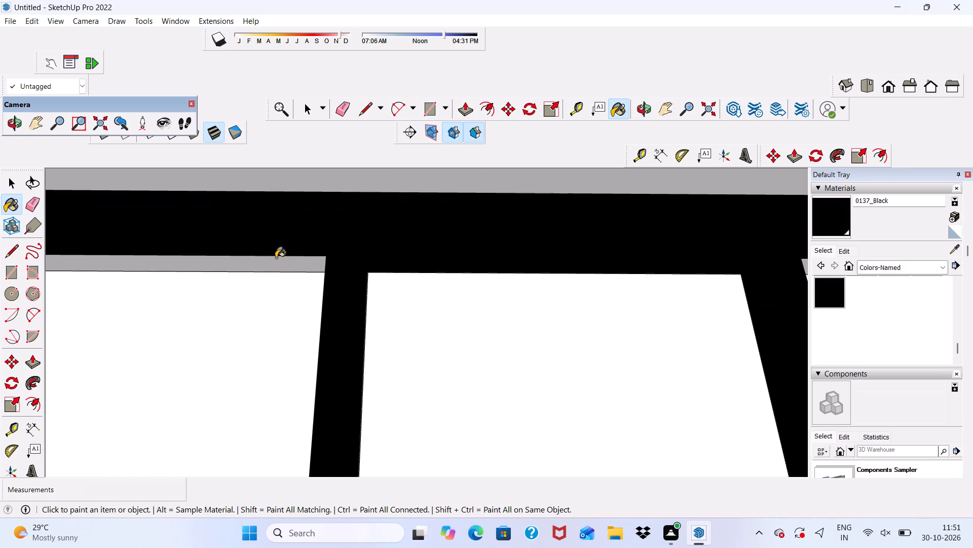
{"action": "left_click", "coordinate": [273, 260]}
{"action": "scroll", "coordinate": [272, 260], "scroll_direction": "down", "scroll_amount": 6}
{"action": "scroll", "coordinate": [634, 288], "scroll_direction": "up", "scroll_amount": 3}
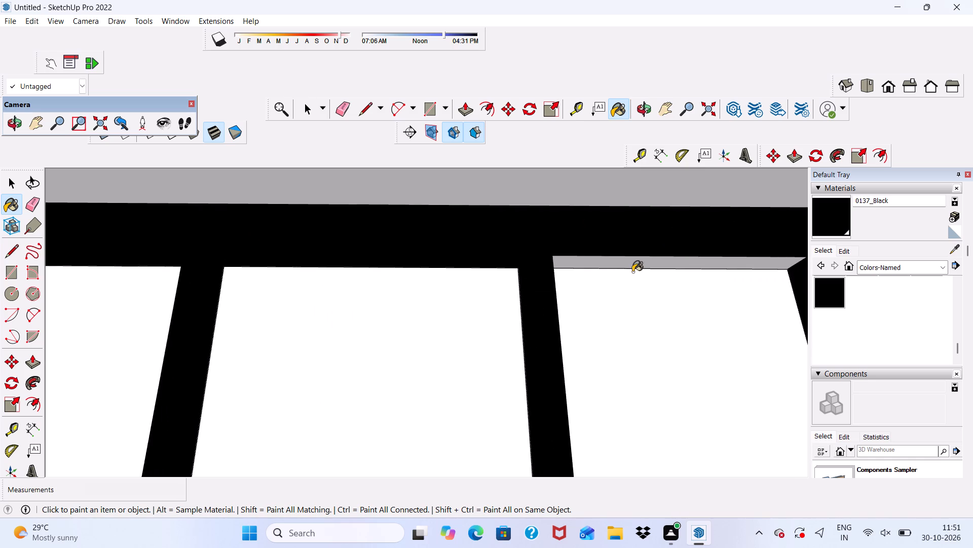
{"action": "left_click", "coordinate": [637, 264]}
{"action": "scroll", "coordinate": [636, 263], "scroll_direction": "down", "scroll_amount": 10}
{"action": "middle_click_drag", "start_coordinate": [588, 276], "coordinate": [592, 292]}
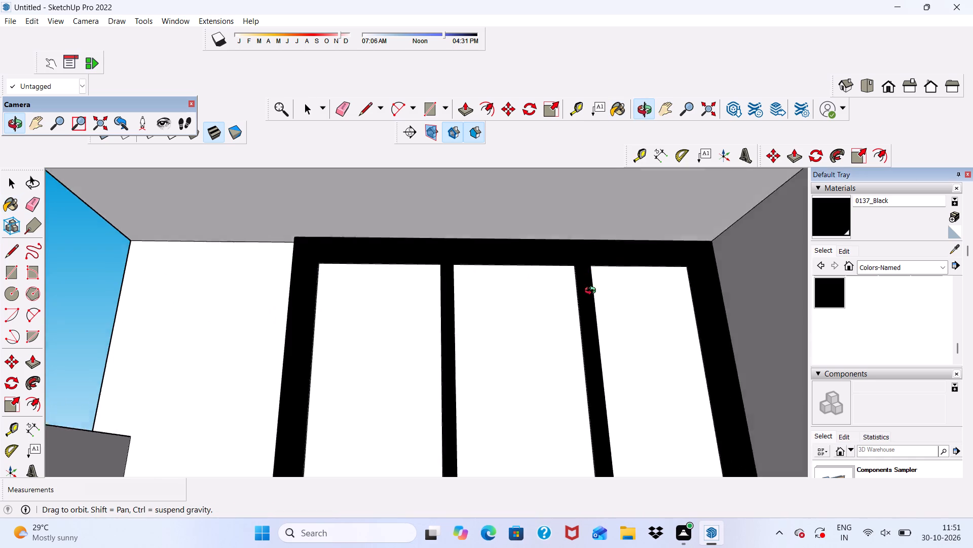
Paint the front face of the first-floor four-panel window frame, above the finished ground-floor window, with 0137_Black.
{"action": "middle_click_drag", "start_coordinate": [592, 292], "coordinate": [516, 386]}
{"action": "scroll", "coordinate": [560, 313], "scroll_direction": "up", "scroll_amount": 1}
{"action": "scroll", "coordinate": [582, 263], "scroll_direction": "down", "scroll_amount": 14}
{"action": "middle_click_drag", "start_coordinate": [534, 355], "coordinate": [534, 358]}
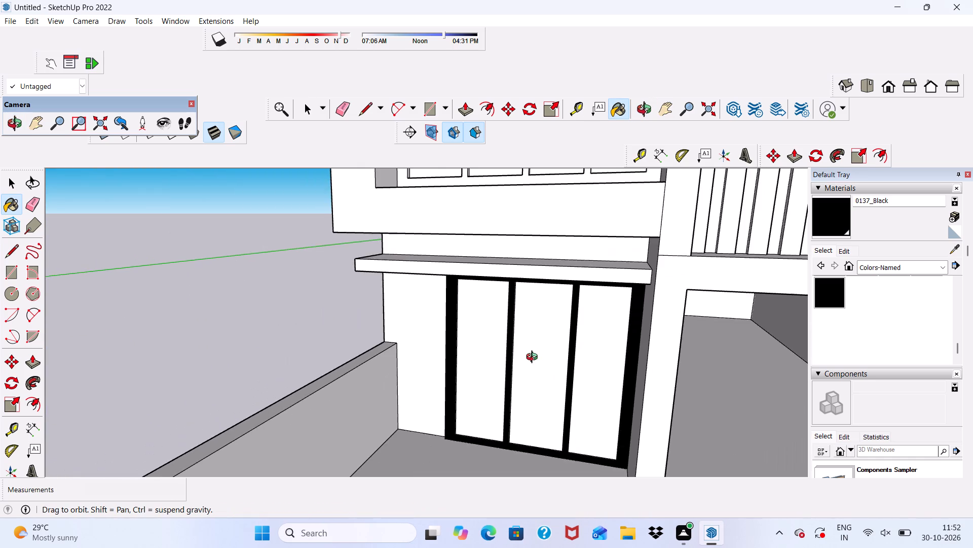
{"action": "middle_click_drag", "start_coordinate": [534, 358], "coordinate": [576, 338]}
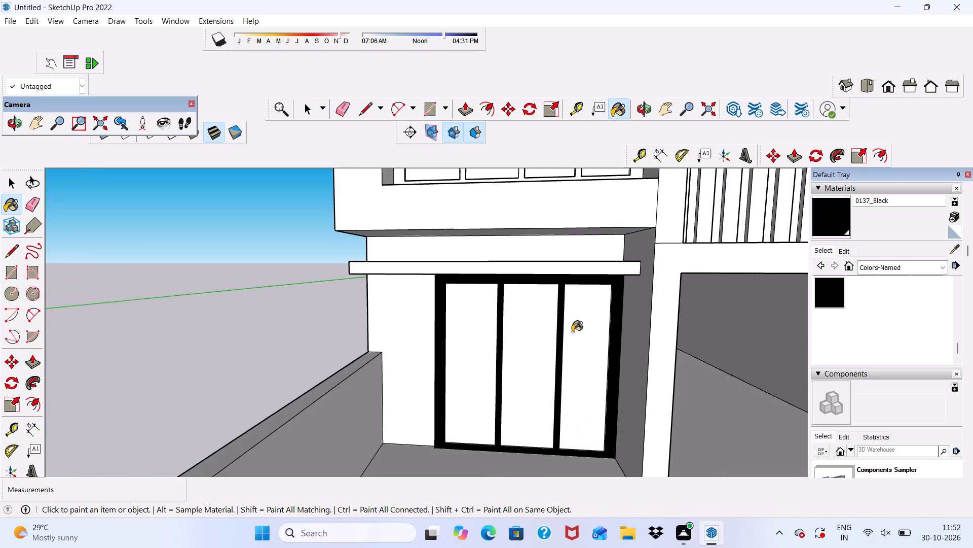
{"action": "scroll", "coordinate": [522, 334], "scroll_direction": "down", "scroll_amount": 10}
{"action": "scroll", "coordinate": [552, 273], "scroll_direction": "up", "scroll_amount": 19}
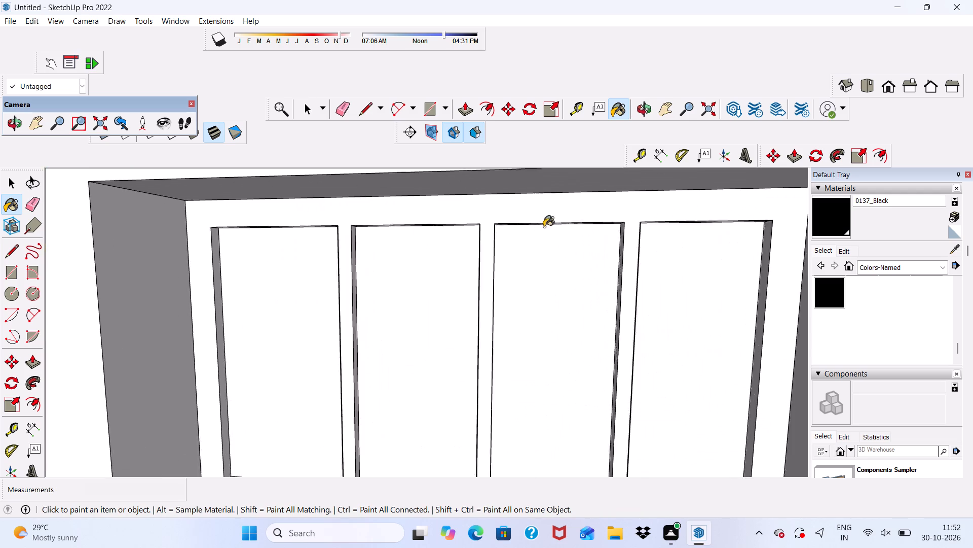
{"action": "scroll", "coordinate": [544, 227], "scroll_direction": "up", "scroll_amount": 6}
{"action": "scroll", "coordinate": [611, 213], "scroll_direction": "up", "scroll_amount": 4}
{"action": "left_click", "coordinate": [645, 204]}
Paint the outer-side reveal of the first-floor window's second panel from the pillar and the nearest panel's bottom and pillar-side reveals with 0137_Black.
{"action": "scroll", "coordinate": [385, 284], "scroll_direction": "up", "scroll_amount": 3}
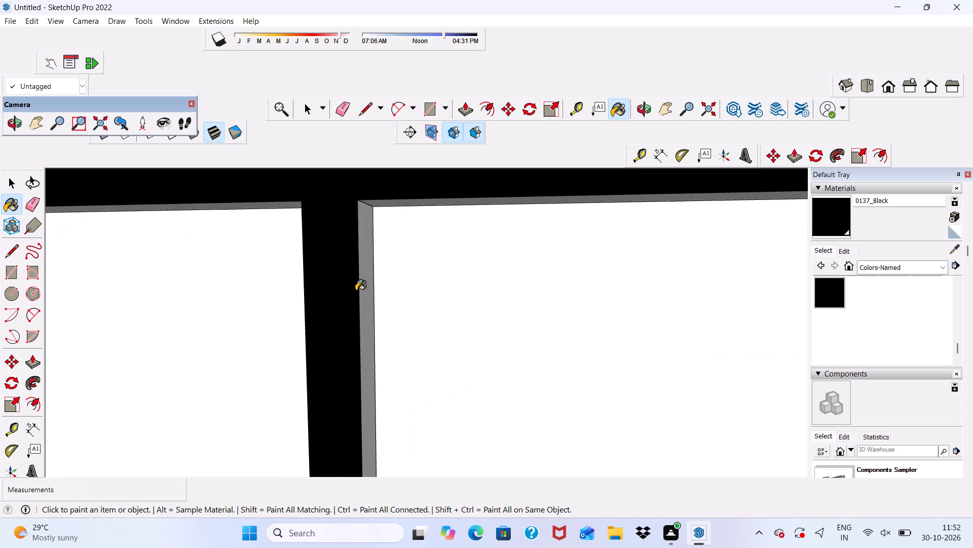
{"action": "scroll", "coordinate": [356, 291], "scroll_direction": "up", "scroll_amount": 3}
{"action": "left_click", "coordinate": [363, 280]}
{"action": "scroll", "coordinate": [362, 310], "scroll_direction": "down", "scroll_amount": 6}
{"action": "scroll", "coordinate": [516, 265], "scroll_direction": "down", "scroll_amount": 5}
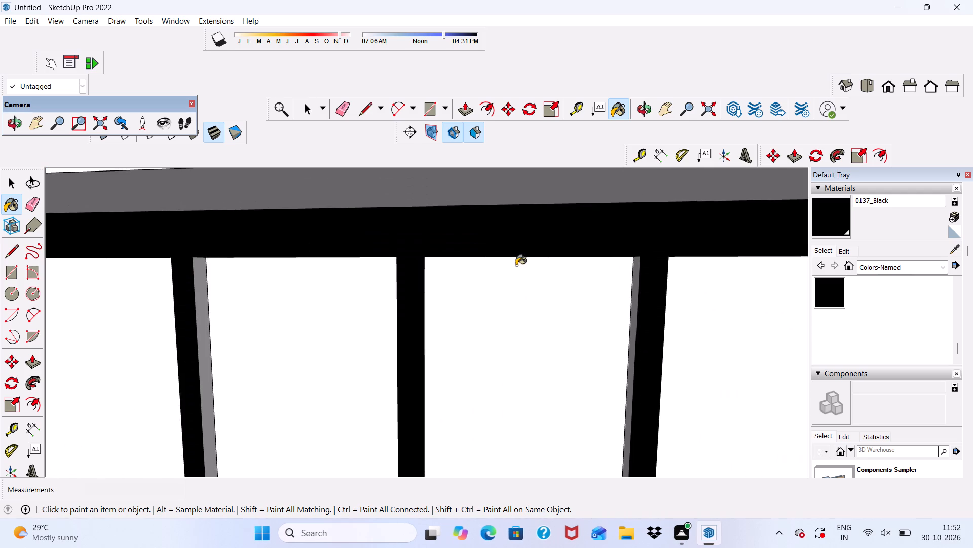
{"action": "scroll", "coordinate": [515, 266], "scroll_direction": "down", "scroll_amount": 12}
{"action": "middle_click_drag", "start_coordinate": [600, 345], "coordinate": [610, 367]}
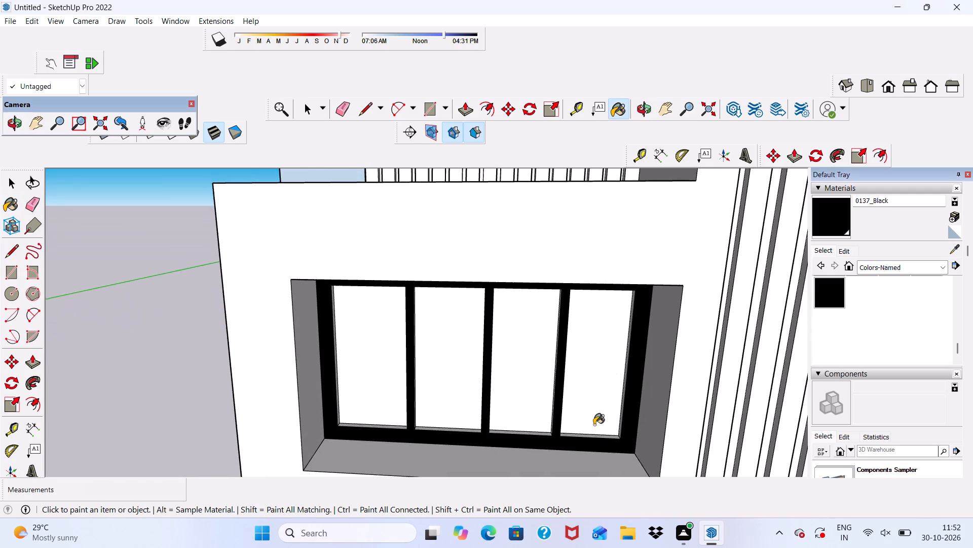
{"action": "scroll", "coordinate": [594, 425], "scroll_direction": "up", "scroll_amount": 11}
{"action": "left_click", "coordinate": [573, 438]}
{"action": "scroll", "coordinate": [681, 413], "scroll_direction": "up", "scroll_amount": 4}
{"action": "left_click", "coordinate": [683, 413]}
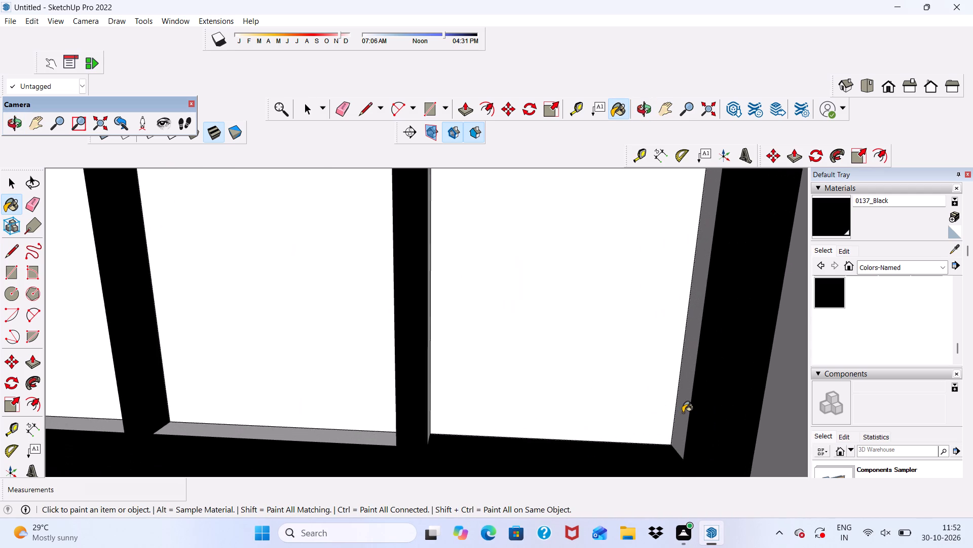
Paint the nearest panel's outer-side reveal, the adjacent panel's bottom reveal and both middle panels' pillar-side reveals with 0137_Black.
{"action": "scroll", "coordinate": [665, 403], "scroll_direction": "down", "scroll_amount": 5}
{"action": "middle_click_drag", "start_coordinate": [597, 401], "coordinate": [493, 382]}
{"action": "scroll", "coordinate": [473, 373], "scroll_direction": "up", "scroll_amount": 5}
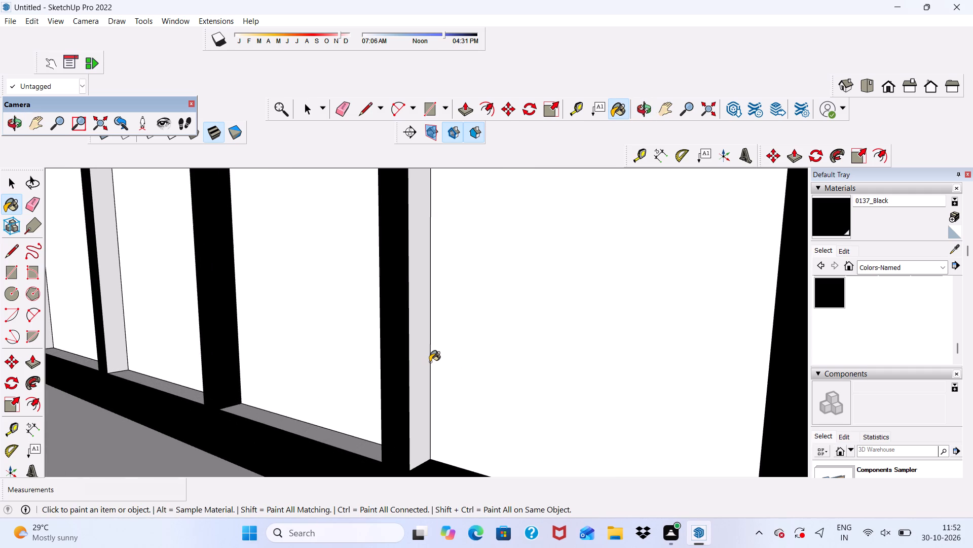
{"action": "left_click", "coordinate": [429, 362]}
{"action": "scroll", "coordinate": [359, 427], "scroll_direction": "up", "scroll_amount": 3}
{"action": "left_click", "coordinate": [316, 441]}
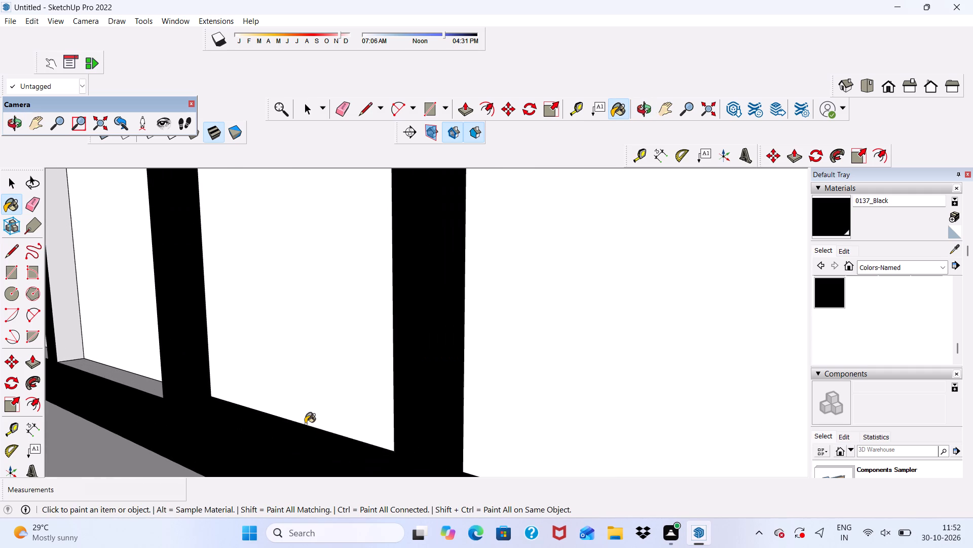
{"action": "scroll", "coordinate": [300, 419], "scroll_direction": "down", "scroll_amount": 4}
{"action": "middle_click_drag", "start_coordinate": [300, 419], "coordinate": [573, 418]}
{"action": "left_click", "coordinate": [599, 376]}
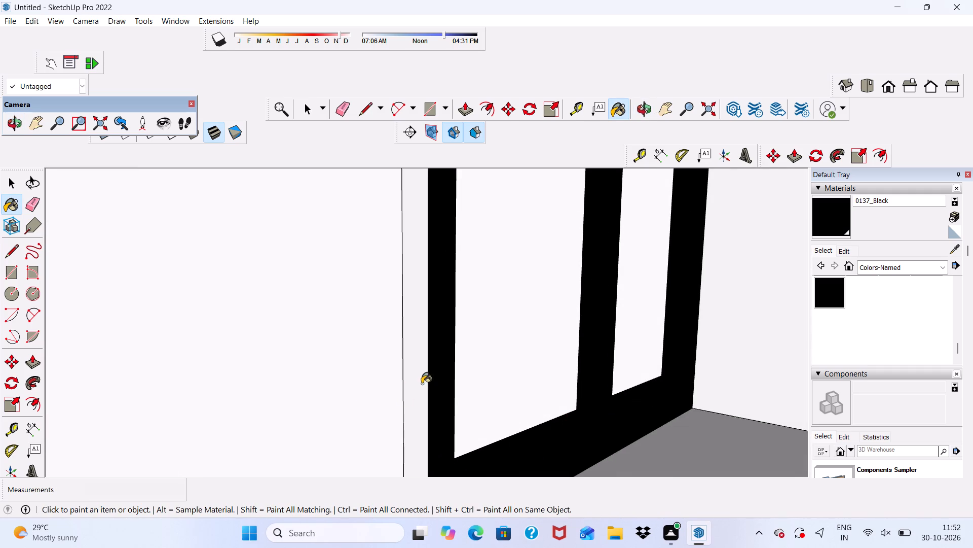
{"action": "left_click", "coordinate": [422, 384]}
Paint the bottom and outer-side reveals of the first-floor window's two outermost panels with 0137_Black.
{"action": "scroll", "coordinate": [440, 348], "scroll_direction": "down", "scroll_amount": 7}
{"action": "middle_click_drag", "start_coordinate": [584, 379], "coordinate": [413, 425]}
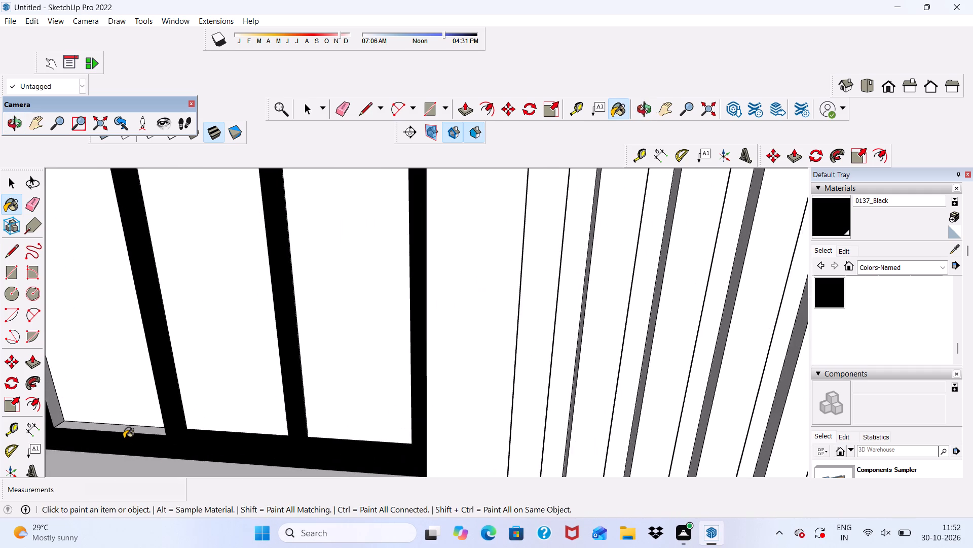
{"action": "scroll", "coordinate": [124, 437], "scroll_direction": "up", "scroll_amount": 10}
{"action": "left_click", "coordinate": [158, 429]}
{"action": "scroll", "coordinate": [160, 429], "scroll_direction": "down", "scroll_amount": 13}
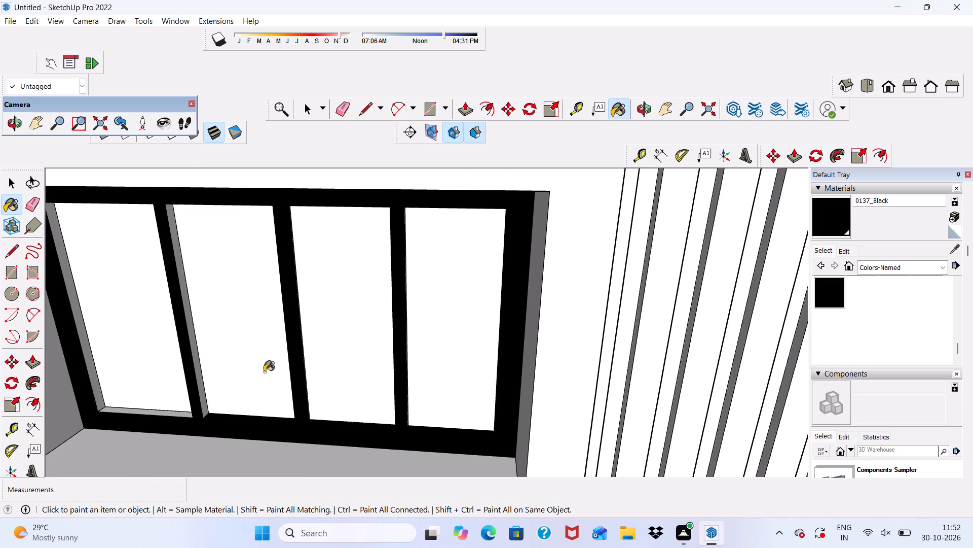
{"action": "scroll", "coordinate": [201, 339], "scroll_direction": "up", "scroll_amount": 9}
{"action": "left_click", "coordinate": [193, 339]}
{"action": "scroll", "coordinate": [198, 346], "scroll_direction": "down", "scroll_amount": 6}
{"action": "scroll", "coordinate": [101, 458], "scroll_direction": "up", "scroll_amount": 3}
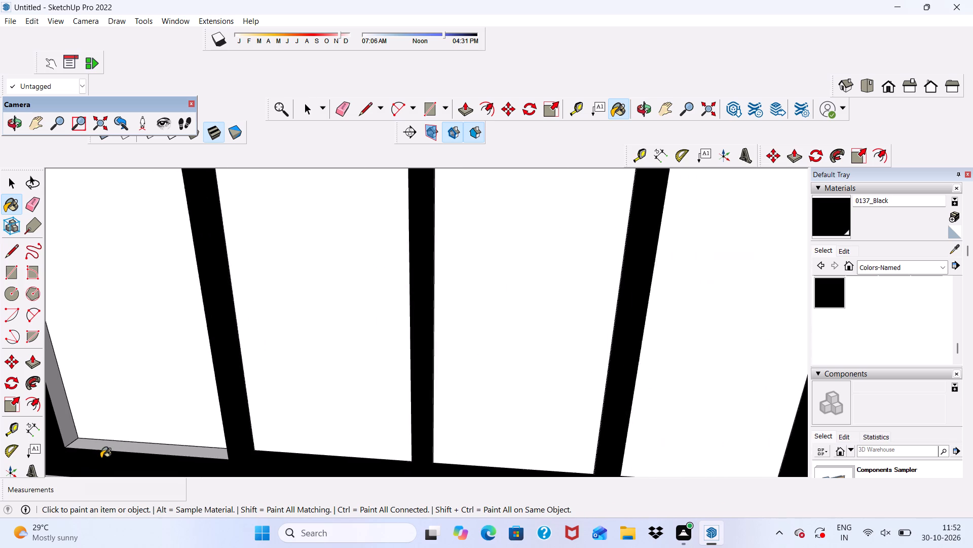
{"action": "scroll", "coordinate": [101, 458], "scroll_direction": "up", "scroll_amount": 2}
{"action": "left_click", "coordinate": [111, 449]}
{"action": "scroll", "coordinate": [57, 408], "scroll_direction": "up", "scroll_amount": 3}
{"action": "left_click", "coordinate": [57, 408]}
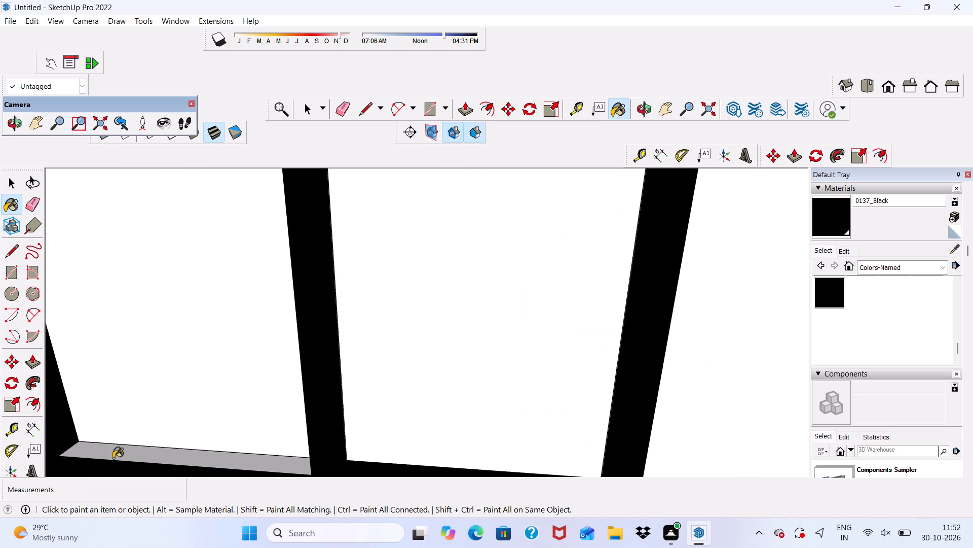
{"action": "left_click", "coordinate": [116, 454]}
Paint the pillar-side and top reveals of the first-floor window's outermost panel with 0137_Black.
{"action": "scroll", "coordinate": [130, 460], "scroll_direction": "down", "scroll_amount": 5}
{"action": "scroll", "coordinate": [259, 441], "scroll_direction": "down", "scroll_amount": 9}
{"action": "middle_click_drag", "start_coordinate": [433, 424], "coordinate": [442, 393]}
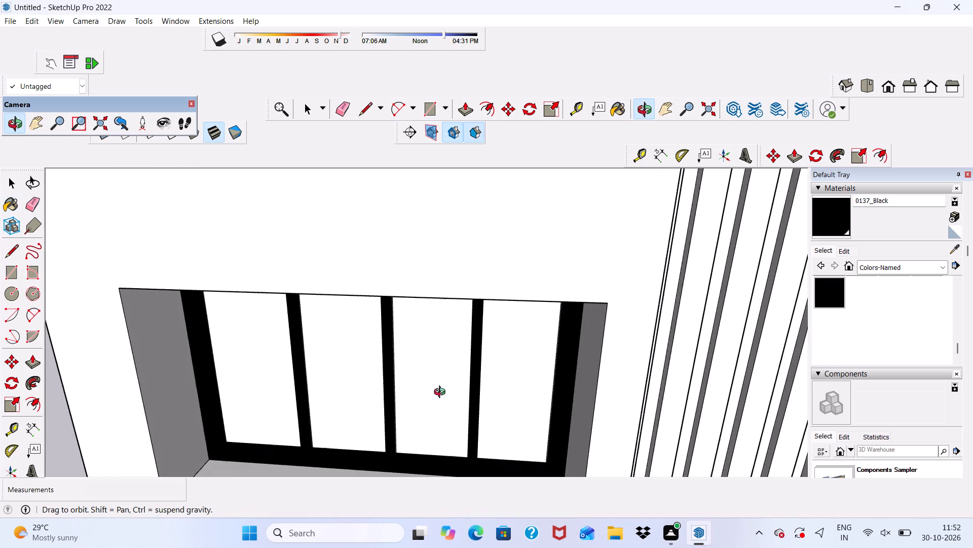
{"action": "middle_click_drag", "start_coordinate": [442, 393], "coordinate": [452, 320]}
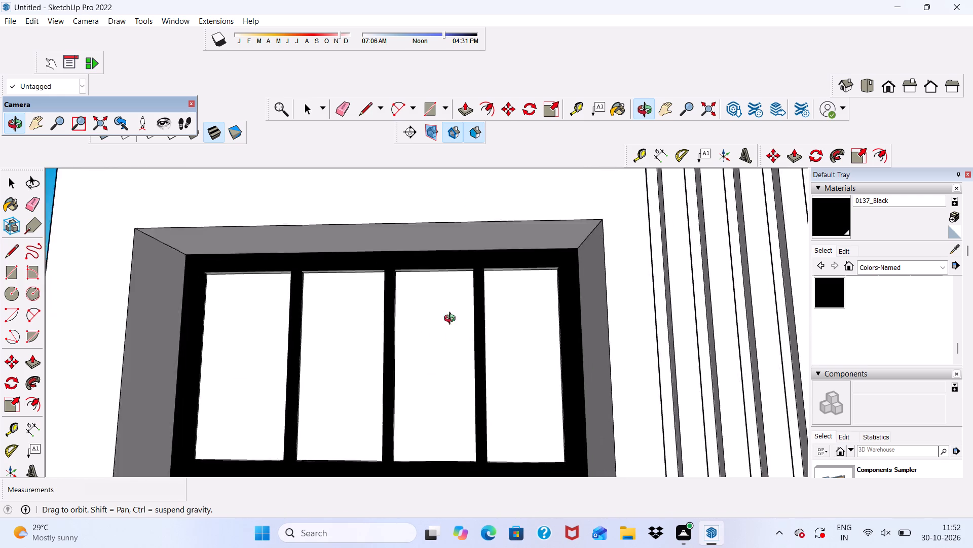
{"action": "middle_click_drag", "start_coordinate": [452, 320], "coordinate": [586, 273]}
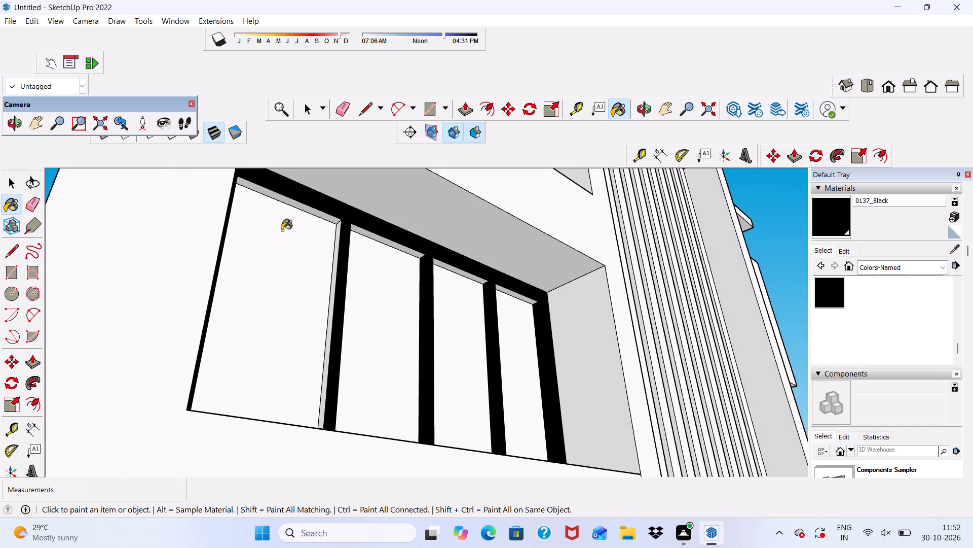
{"action": "scroll", "coordinate": [346, 231], "scroll_direction": "up", "scroll_amount": 9}
{"action": "scroll", "coordinate": [347, 239], "scroll_direction": "down", "scroll_amount": 1}
{"action": "scroll", "coordinate": [338, 243], "scroll_direction": "up", "scroll_amount": 1}
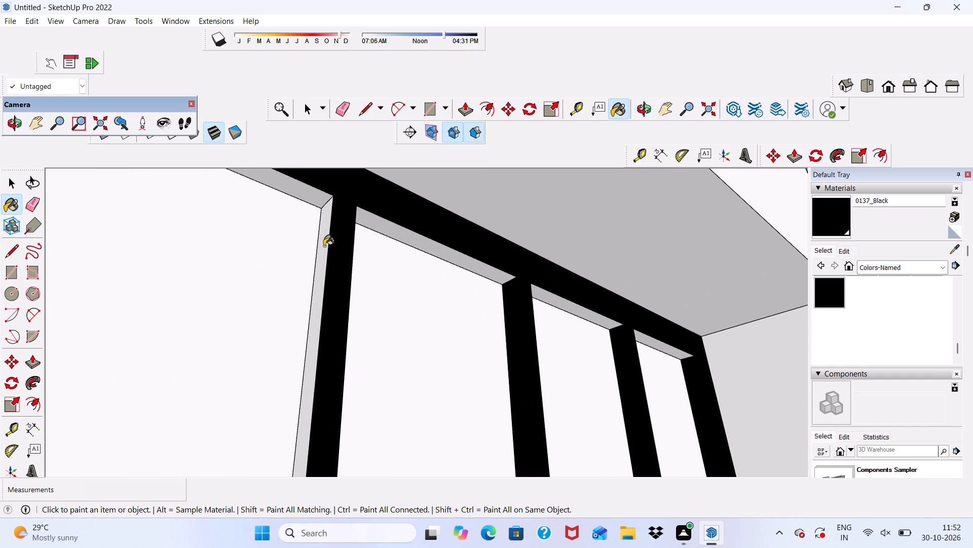
{"action": "left_click", "coordinate": [326, 249]}
{"action": "left_click", "coordinate": [317, 199]}
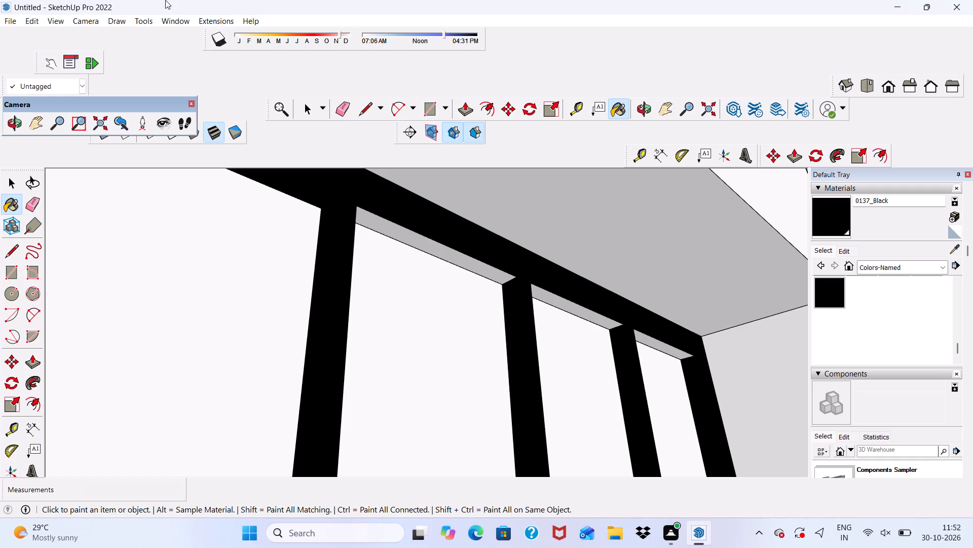
Paint the top reveals of the first-floor window's remaining three panels with 0137_Black.
{"action": "scroll", "coordinate": [408, 289], "scroll_direction": "up", "scroll_amount": 4}
{"action": "scroll", "coordinate": [436, 215], "scroll_direction": "up", "scroll_amount": 1}
{"action": "left_click", "coordinate": [427, 236]}
{"action": "scroll", "coordinate": [359, 220], "scroll_direction": "down", "scroll_amount": 5}
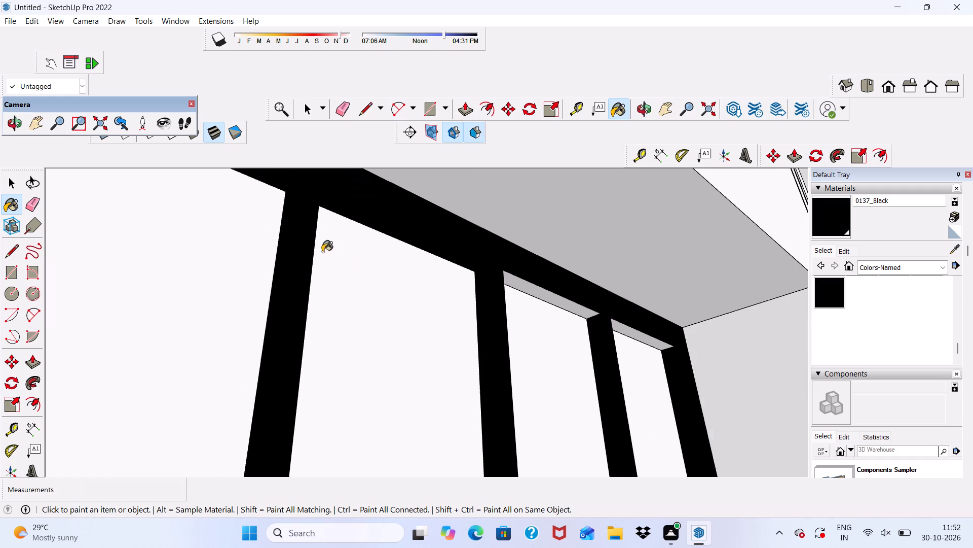
{"action": "scroll", "coordinate": [322, 252], "scroll_direction": "down", "scroll_amount": 1}
{"action": "scroll", "coordinate": [511, 288], "scroll_direction": "up", "scroll_amount": 4}
{"action": "left_click", "coordinate": [540, 291]}
{"action": "scroll", "coordinate": [339, 242], "scroll_direction": "down", "scroll_amount": 6}
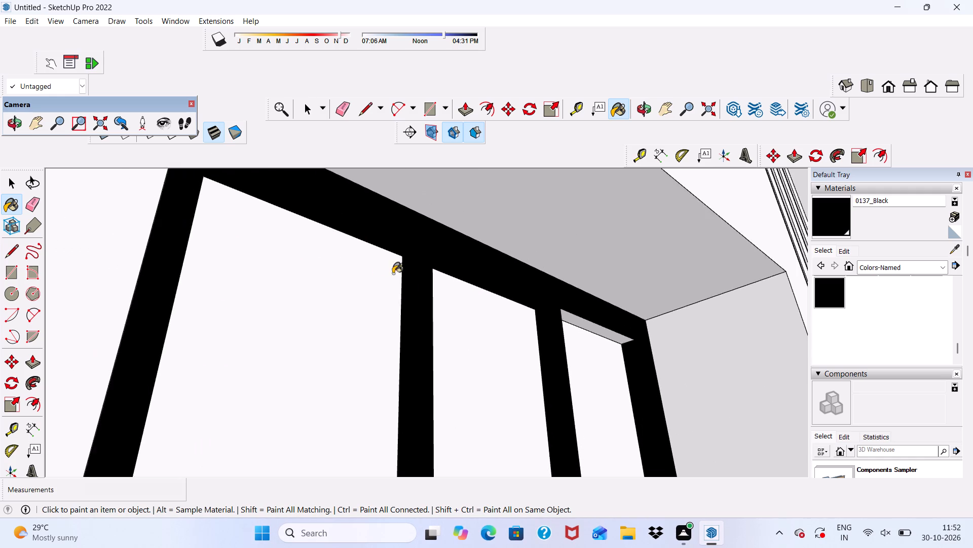
{"action": "scroll", "coordinate": [461, 291], "scroll_direction": "down", "scroll_amount": 2}
{"action": "scroll", "coordinate": [547, 337], "scroll_direction": "up", "scroll_amount": 5}
{"action": "scroll", "coordinate": [571, 312], "scroll_direction": "down", "scroll_amount": 3}
{"action": "scroll", "coordinate": [571, 312], "scroll_direction": "up", "scroll_amount": 4}
{"action": "left_click", "coordinate": [571, 312]}
Examine the painted window frames across the whole front facade and the front yard.
{"action": "scroll", "coordinate": [515, 288], "scroll_direction": "down", "scroll_amount": 13}
{"action": "scroll", "coordinate": [547, 356], "scroll_direction": "up", "scroll_amount": 1}
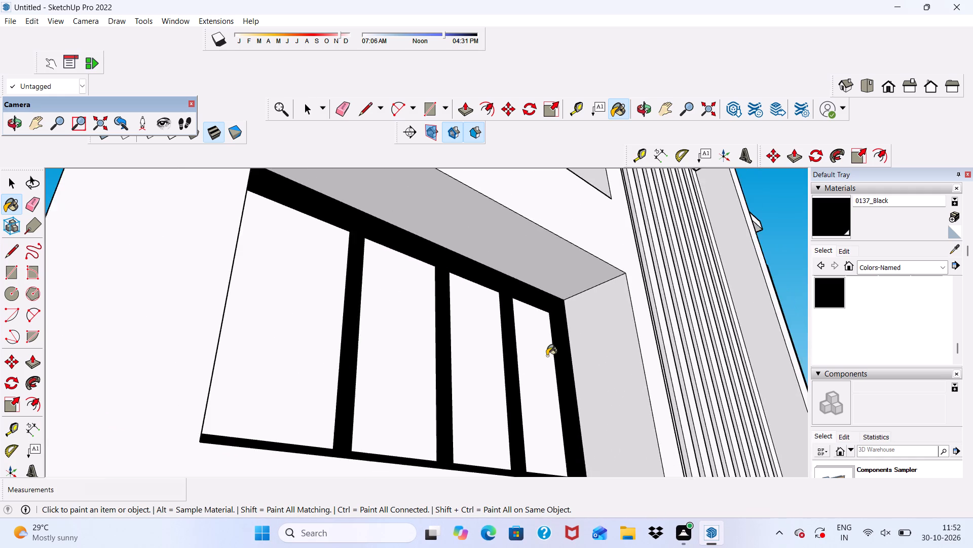
{"action": "middle_click_drag", "start_coordinate": [547, 356], "coordinate": [313, 477]}
{"action": "scroll", "coordinate": [316, 403], "scroll_direction": "up", "scroll_amount": 1}
{"action": "scroll", "coordinate": [316, 391], "scroll_direction": "down", "scroll_amount": 13}
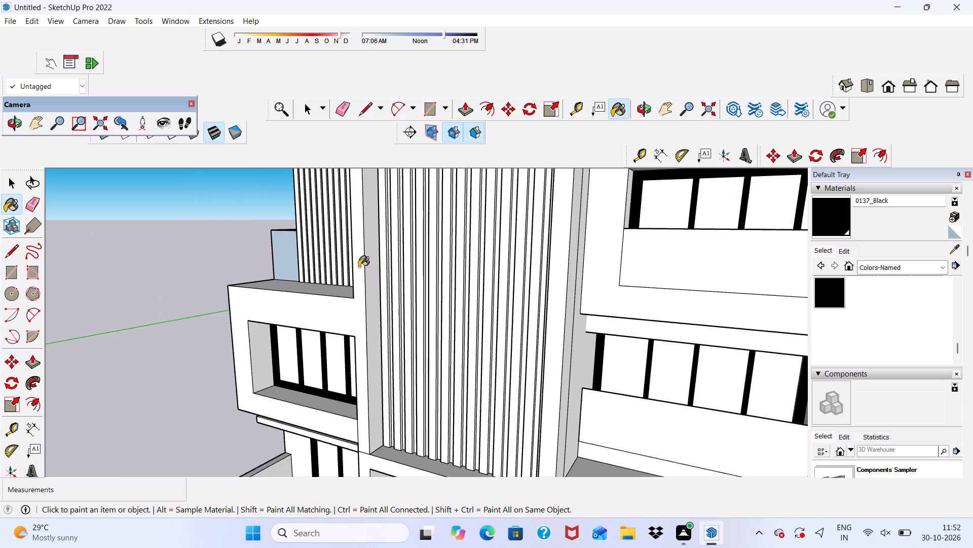
{"action": "scroll", "coordinate": [359, 267], "scroll_direction": "down", "scroll_amount": 10}
{"action": "middle_click_drag", "start_coordinate": [327, 325], "coordinate": [439, 349]}
{"action": "scroll", "coordinate": [339, 442], "scroll_direction": "up", "scroll_amount": 5}
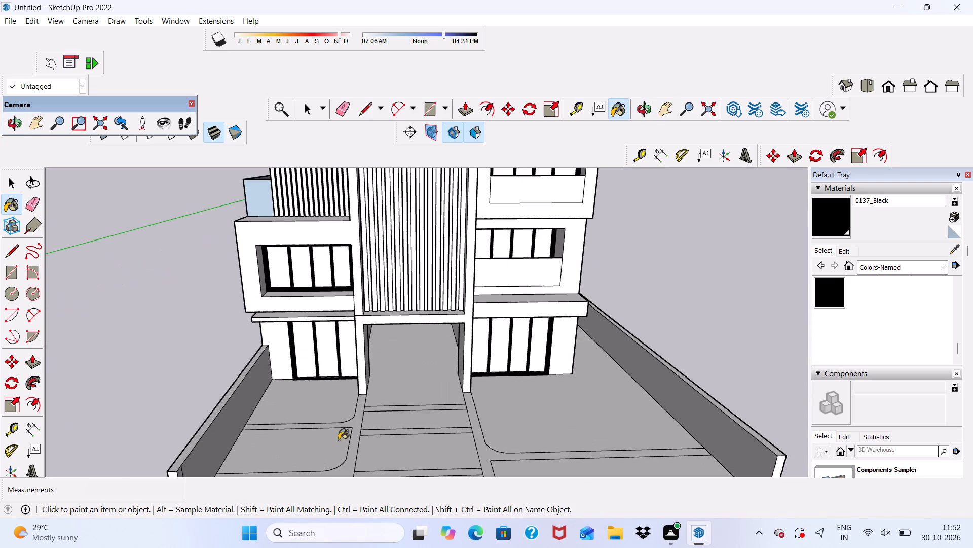
{"action": "scroll", "coordinate": [331, 364], "scroll_direction": "up", "scroll_amount": 5}
{"action": "scroll", "coordinate": [330, 333], "scroll_direction": "down", "scroll_amount": 5}
{"action": "middle_click_drag", "start_coordinate": [347, 387], "coordinate": [343, 347]}
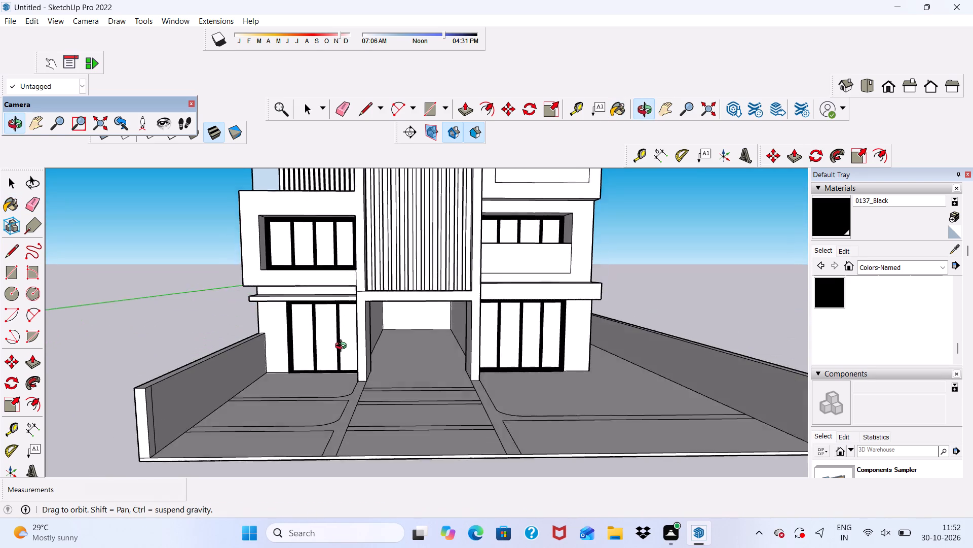
{"action": "middle_click_drag", "start_coordinate": [343, 347], "coordinate": [318, 384]}
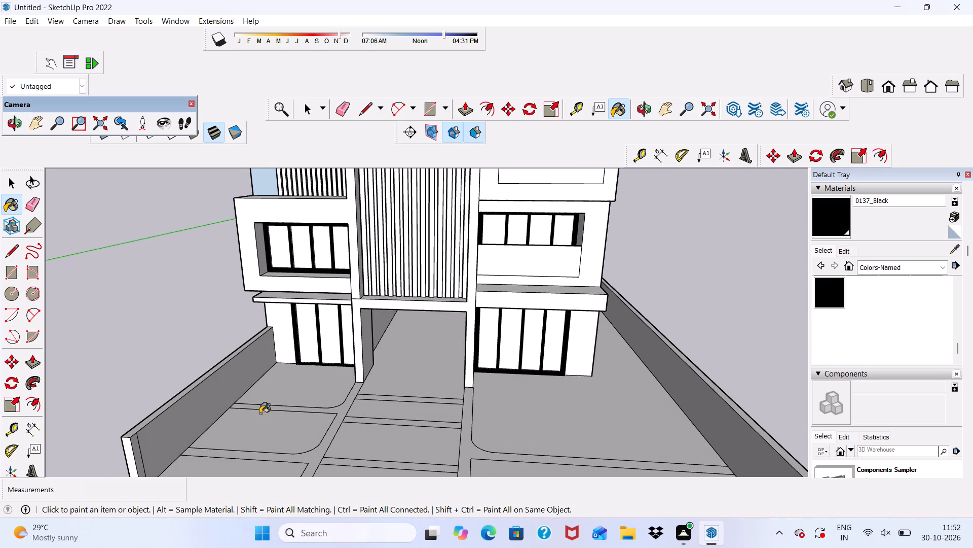
Browse the Colors-Named swatches for another colour and open the list of material collections.
{"action": "left_click", "coordinate": [940, 273]}
{"action": "left_click", "coordinate": [832, 327]}
{"action": "scroll", "coordinate": [874, 303], "scroll_direction": "up", "scroll_amount": 12}
{"action": "scroll", "coordinate": [874, 303], "scroll_direction": "down", "scroll_amount": 2}
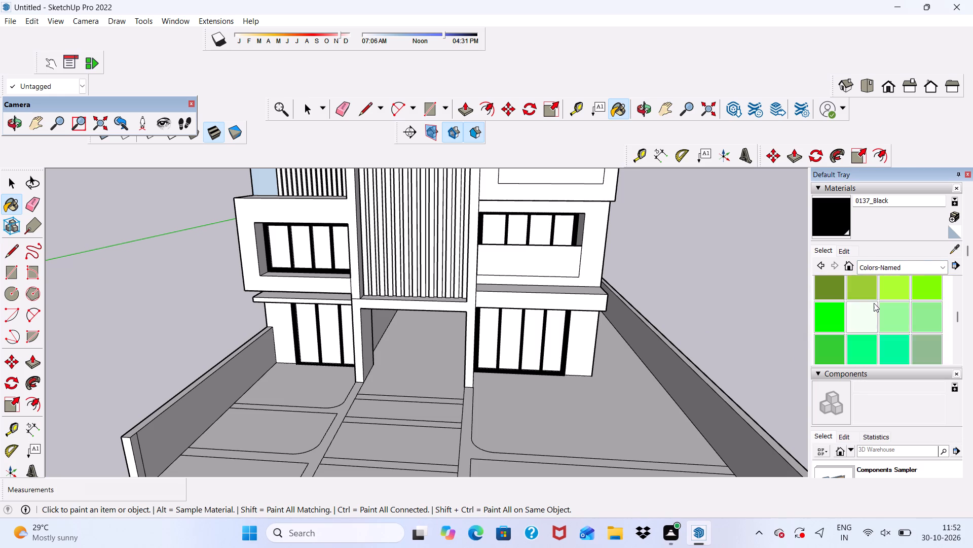
{"action": "scroll", "coordinate": [874, 303], "scroll_direction": "up", "scroll_amount": 5}
{"action": "scroll", "coordinate": [874, 303], "scroll_direction": "down", "scroll_amount": 1}
{"action": "scroll", "coordinate": [874, 303], "scroll_direction": "up", "scroll_amount": 2}
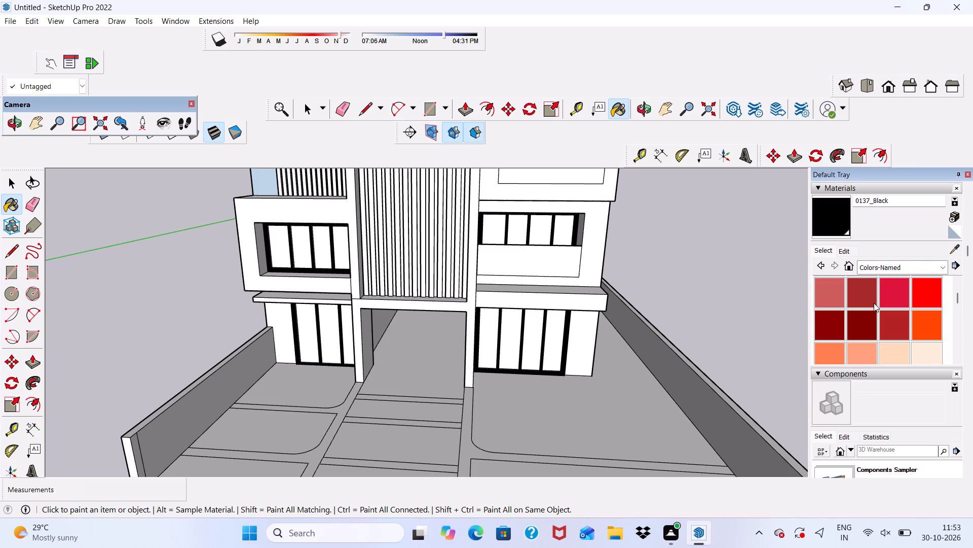
{"action": "scroll", "coordinate": [874, 303], "scroll_direction": "up", "scroll_amount": 5}
{"action": "scroll", "coordinate": [874, 303], "scroll_direction": "down", "scroll_amount": 1}
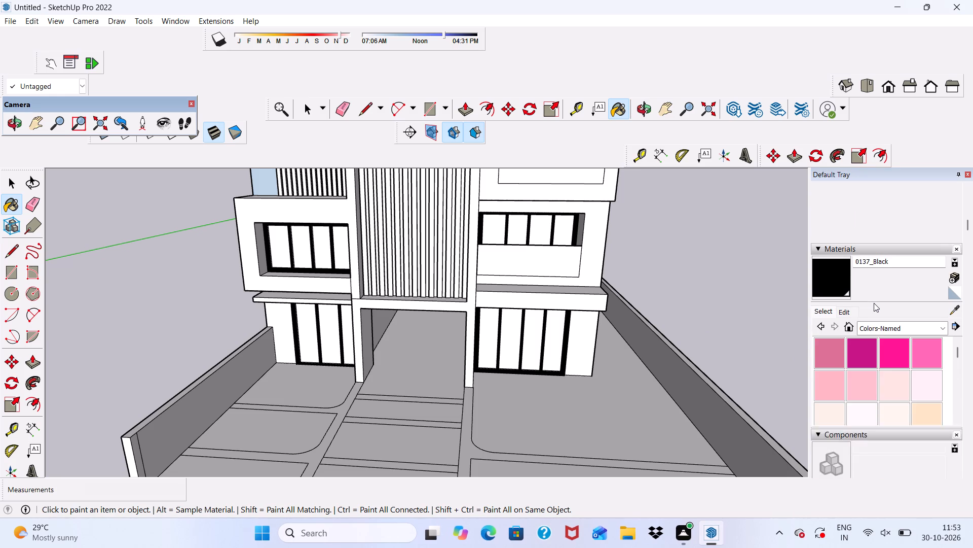
{"action": "scroll", "coordinate": [874, 303], "scroll_direction": "down", "scroll_amount": 3}
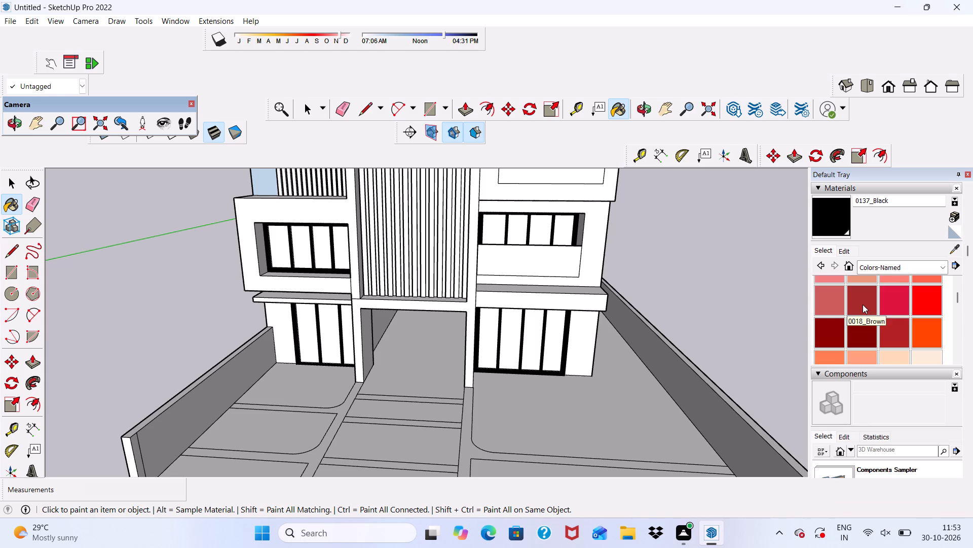
{"action": "scroll", "coordinate": [863, 304], "scroll_direction": "down", "scroll_amount": 4}
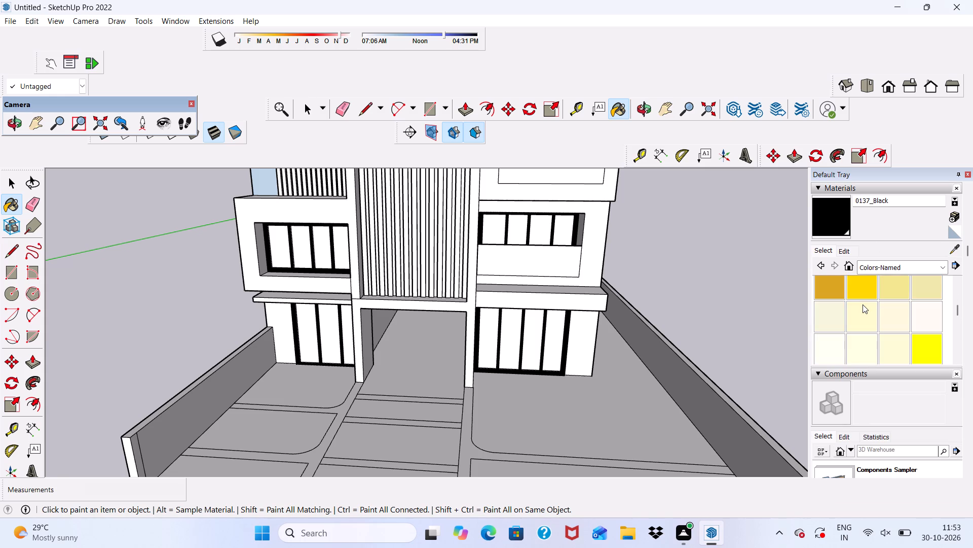
{"action": "scroll", "coordinate": [863, 304], "scroll_direction": "up", "scroll_amount": 1}
{"action": "left_click", "coordinate": [941, 262]}
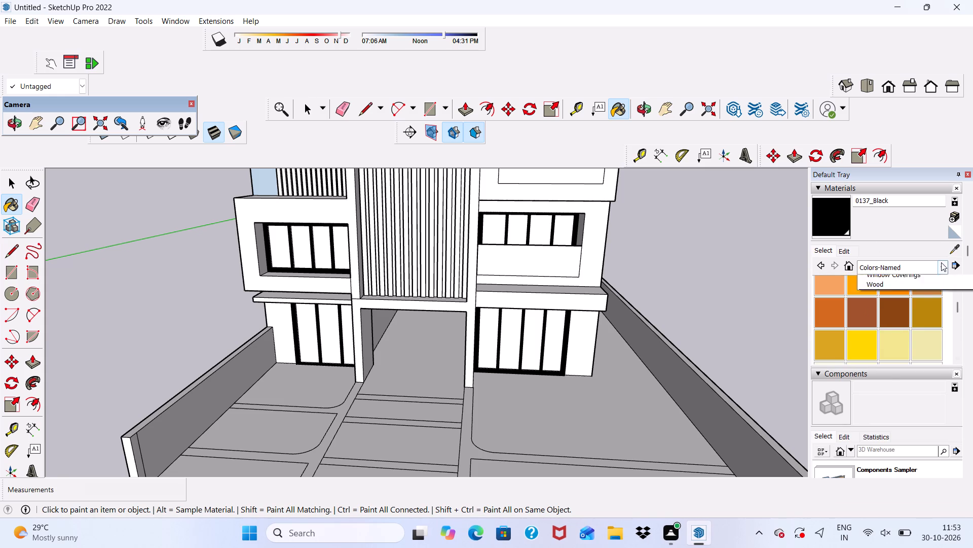
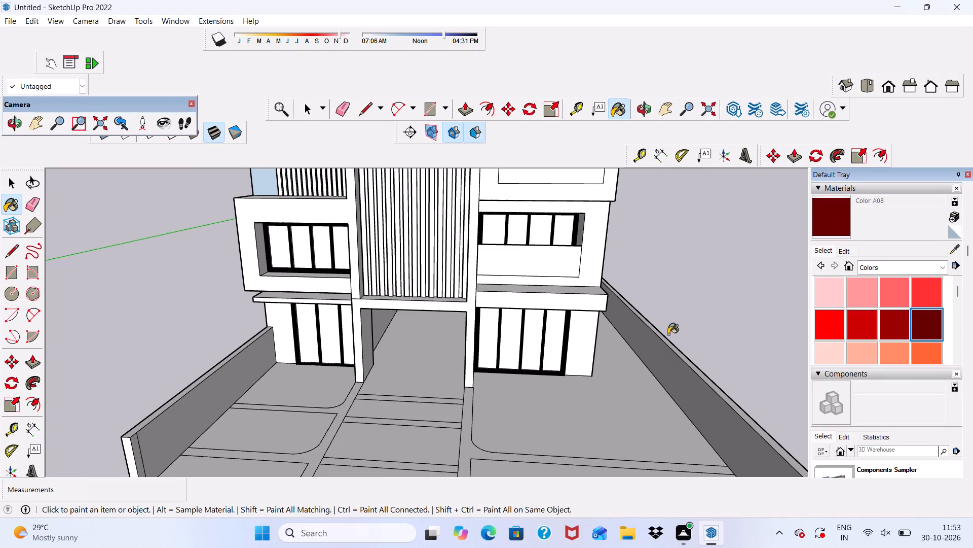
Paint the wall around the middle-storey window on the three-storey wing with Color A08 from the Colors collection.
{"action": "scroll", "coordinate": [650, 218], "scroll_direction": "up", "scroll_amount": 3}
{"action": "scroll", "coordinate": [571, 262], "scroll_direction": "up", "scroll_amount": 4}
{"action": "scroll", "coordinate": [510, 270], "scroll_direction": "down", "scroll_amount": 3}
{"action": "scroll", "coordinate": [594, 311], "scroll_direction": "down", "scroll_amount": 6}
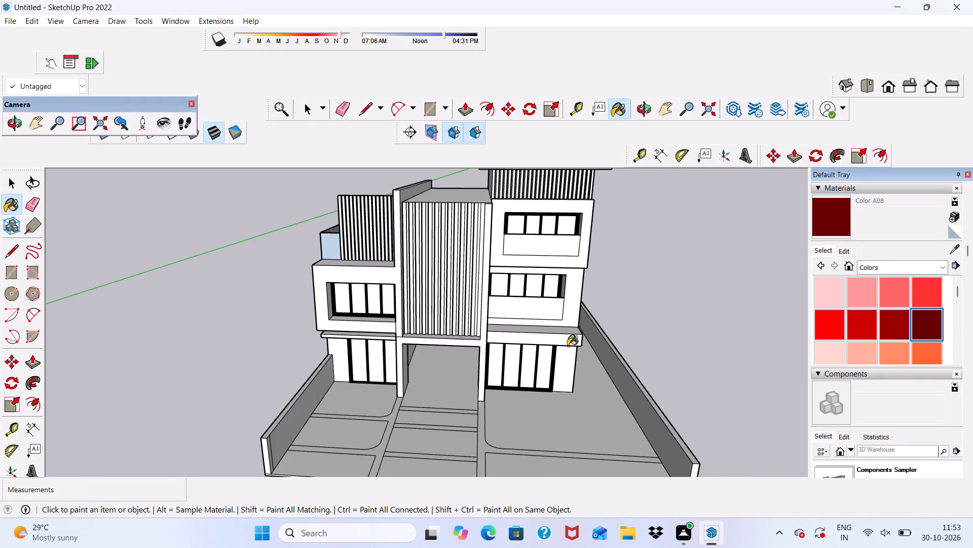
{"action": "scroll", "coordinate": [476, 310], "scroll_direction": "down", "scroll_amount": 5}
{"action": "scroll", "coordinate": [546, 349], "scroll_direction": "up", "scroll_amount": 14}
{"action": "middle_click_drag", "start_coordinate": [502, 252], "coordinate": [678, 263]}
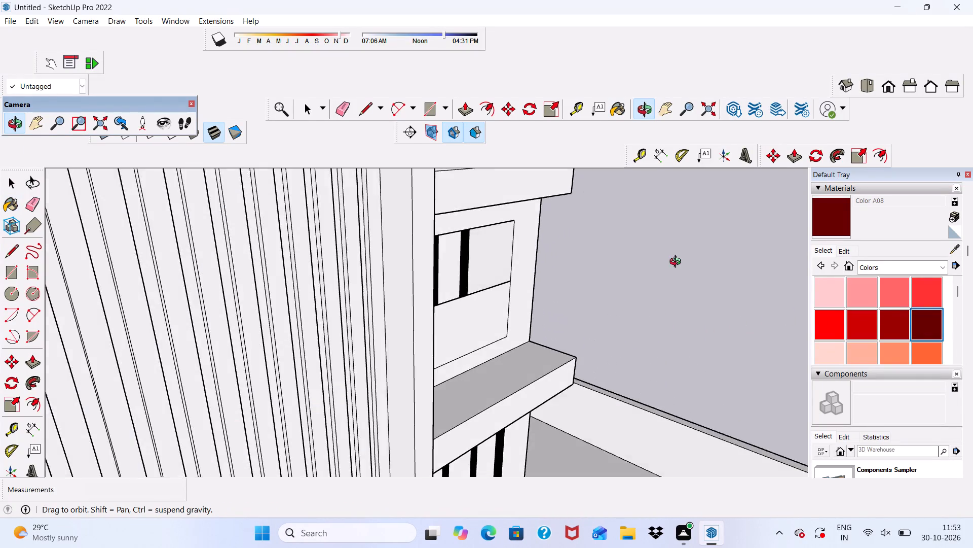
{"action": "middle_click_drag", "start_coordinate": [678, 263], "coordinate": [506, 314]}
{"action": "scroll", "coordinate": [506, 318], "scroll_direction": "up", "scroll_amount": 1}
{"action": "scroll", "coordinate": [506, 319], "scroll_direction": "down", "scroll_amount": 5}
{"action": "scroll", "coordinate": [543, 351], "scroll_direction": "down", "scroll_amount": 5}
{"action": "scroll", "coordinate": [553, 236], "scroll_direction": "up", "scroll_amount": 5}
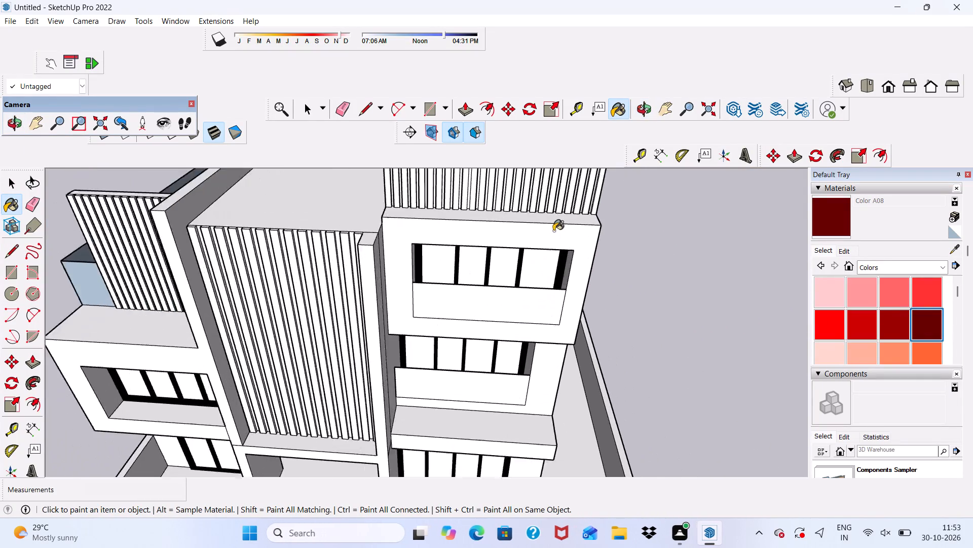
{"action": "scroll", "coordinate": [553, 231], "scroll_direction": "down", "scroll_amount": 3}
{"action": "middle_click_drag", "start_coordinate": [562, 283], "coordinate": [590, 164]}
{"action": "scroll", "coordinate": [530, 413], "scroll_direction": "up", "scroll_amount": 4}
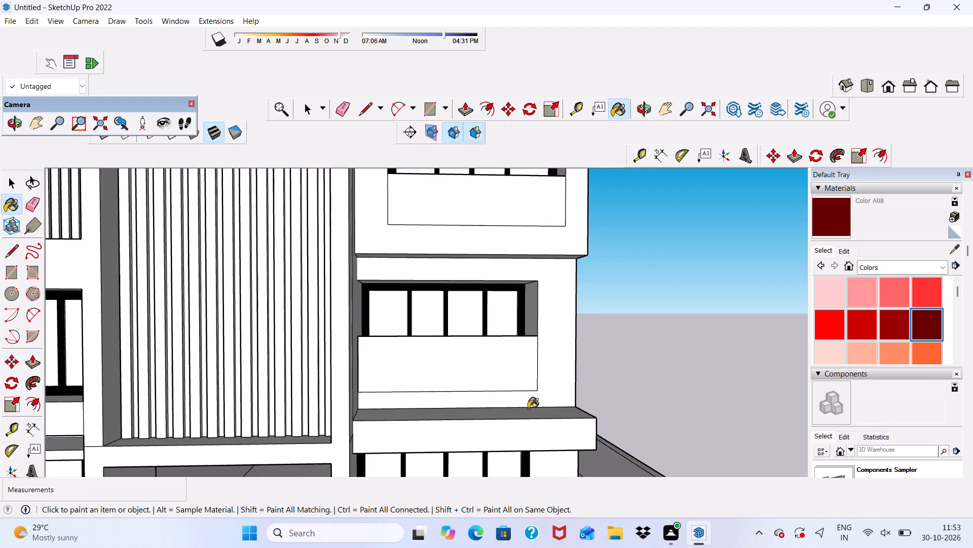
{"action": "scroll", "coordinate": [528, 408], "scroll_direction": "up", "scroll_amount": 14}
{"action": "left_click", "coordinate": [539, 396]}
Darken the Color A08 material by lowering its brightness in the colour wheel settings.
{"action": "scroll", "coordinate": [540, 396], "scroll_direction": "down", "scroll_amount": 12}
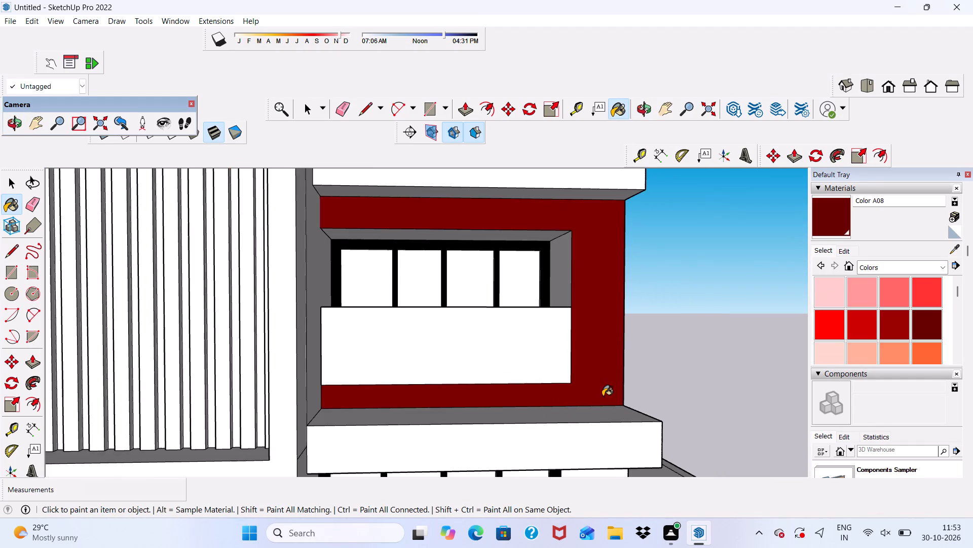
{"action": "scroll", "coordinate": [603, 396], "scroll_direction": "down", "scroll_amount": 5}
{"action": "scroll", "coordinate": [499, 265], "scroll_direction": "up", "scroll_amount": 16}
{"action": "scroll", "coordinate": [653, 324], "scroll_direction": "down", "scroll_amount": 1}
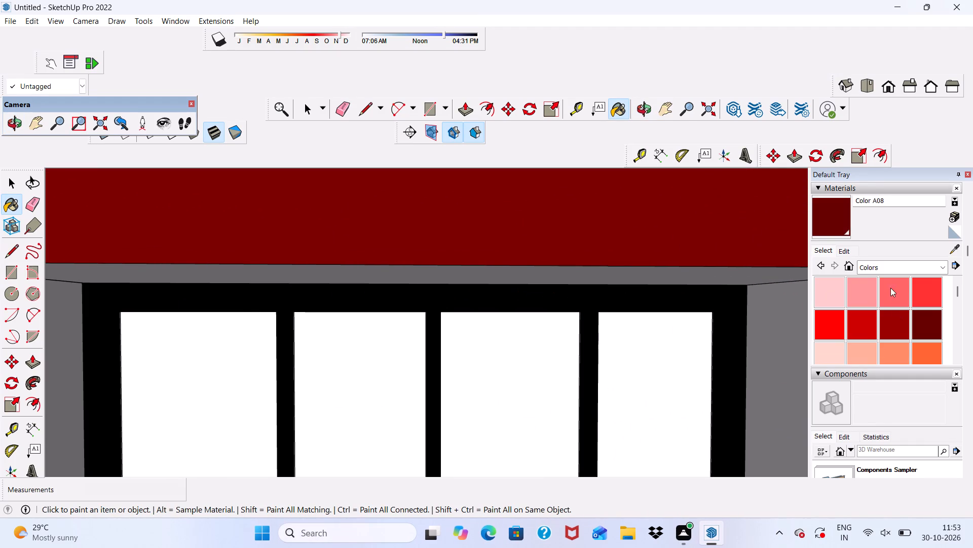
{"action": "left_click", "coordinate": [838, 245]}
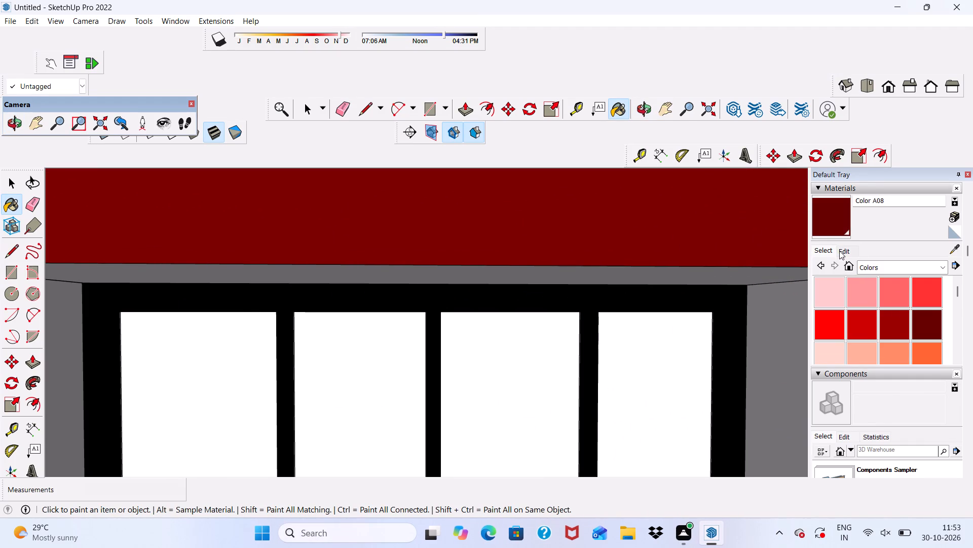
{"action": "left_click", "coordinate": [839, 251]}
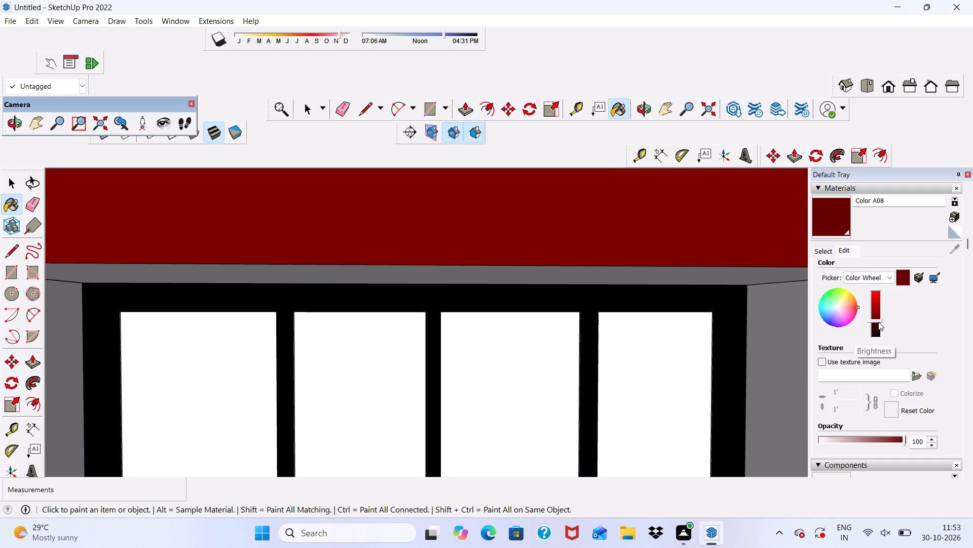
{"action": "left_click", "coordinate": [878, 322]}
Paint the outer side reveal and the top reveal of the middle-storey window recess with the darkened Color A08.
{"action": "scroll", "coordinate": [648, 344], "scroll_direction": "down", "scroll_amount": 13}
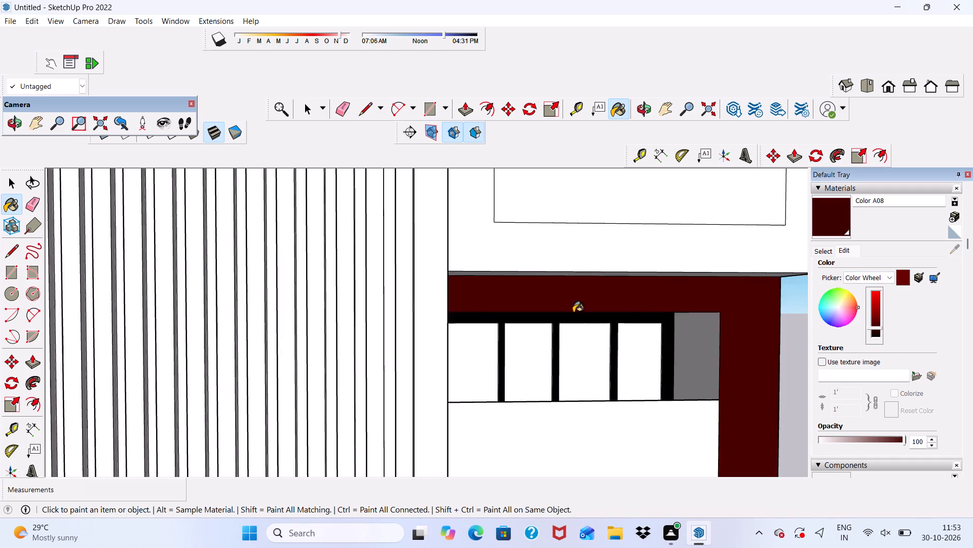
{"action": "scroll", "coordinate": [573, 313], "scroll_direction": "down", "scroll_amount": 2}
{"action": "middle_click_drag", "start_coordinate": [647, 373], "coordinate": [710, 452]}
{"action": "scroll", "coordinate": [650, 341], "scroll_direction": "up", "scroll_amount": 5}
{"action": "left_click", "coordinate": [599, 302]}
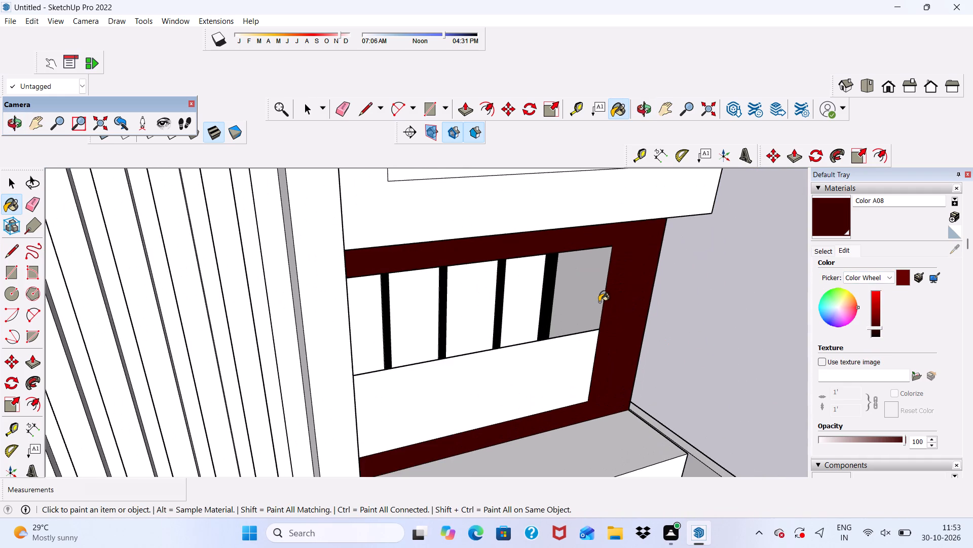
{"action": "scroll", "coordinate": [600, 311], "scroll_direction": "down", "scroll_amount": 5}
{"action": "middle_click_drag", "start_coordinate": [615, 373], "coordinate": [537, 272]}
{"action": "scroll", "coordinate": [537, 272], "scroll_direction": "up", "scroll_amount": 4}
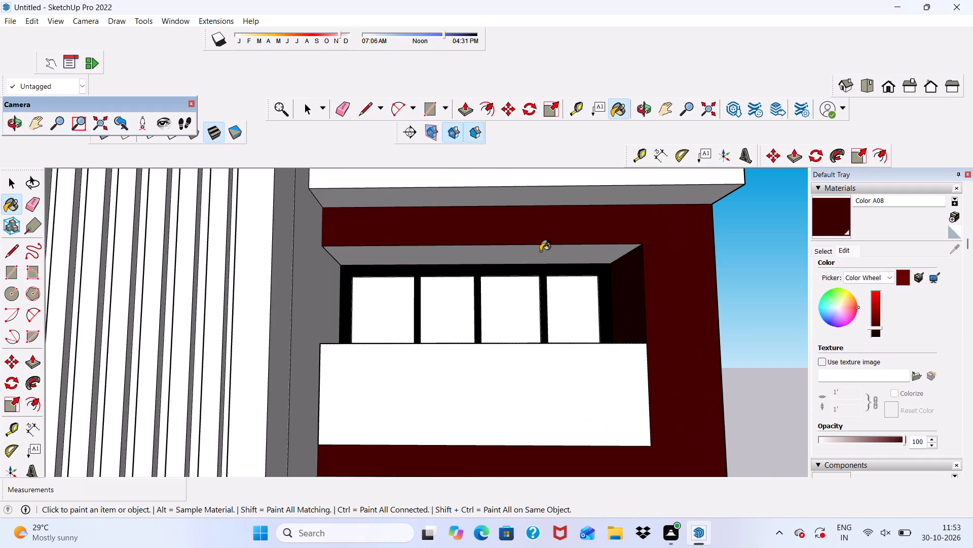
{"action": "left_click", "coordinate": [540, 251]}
Repaint the dark red wall around the middle-storey window with Wood Veneer 01 from the Wood collection.
{"action": "scroll", "coordinate": [540, 252], "scroll_direction": "down", "scroll_amount": 12}
{"action": "middle_click_drag", "start_coordinate": [599, 371], "coordinate": [507, 444]}
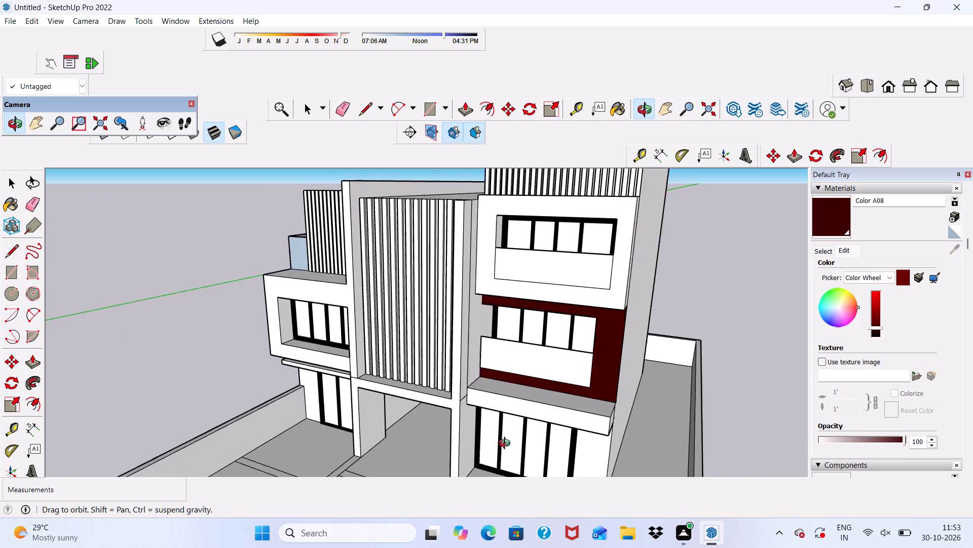
{"action": "middle_click_drag", "start_coordinate": [507, 444], "coordinate": [566, 450]}
{"action": "scroll", "coordinate": [612, 260], "scroll_direction": "down", "scroll_amount": 4}
{"action": "middle_click_drag", "start_coordinate": [577, 412], "coordinate": [593, 303]}
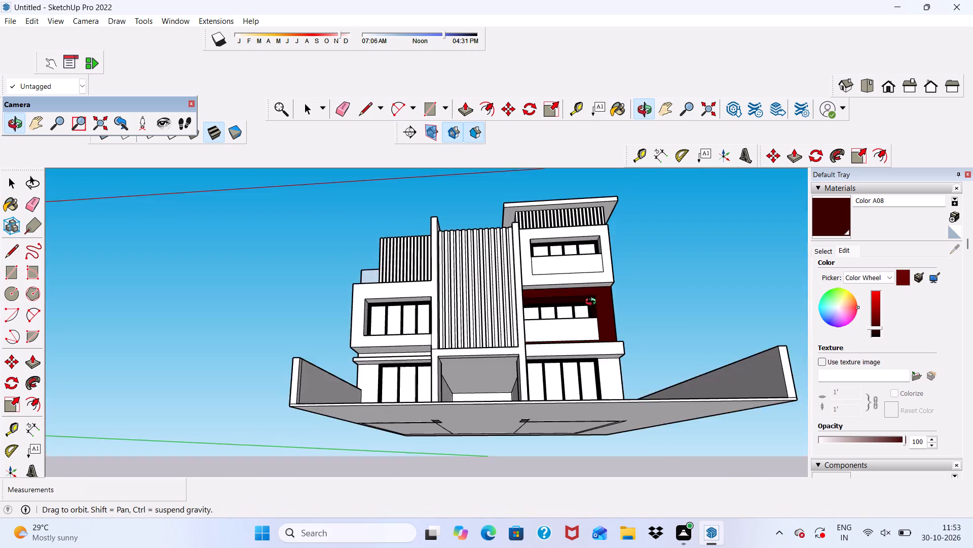
{"action": "middle_click_drag", "start_coordinate": [593, 303], "coordinate": [602, 333]}
{"action": "left_click", "coordinate": [816, 251]}
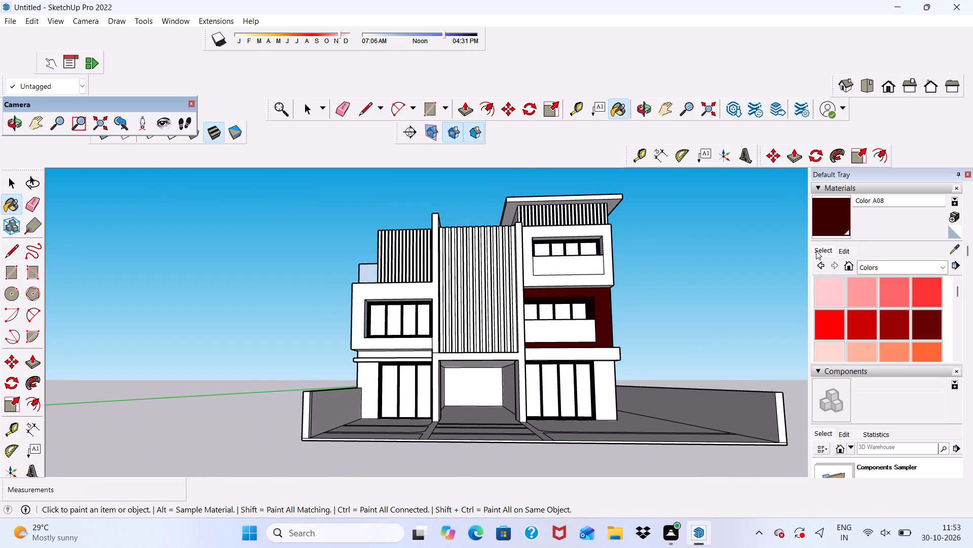
{"action": "left_click", "coordinate": [943, 267]}
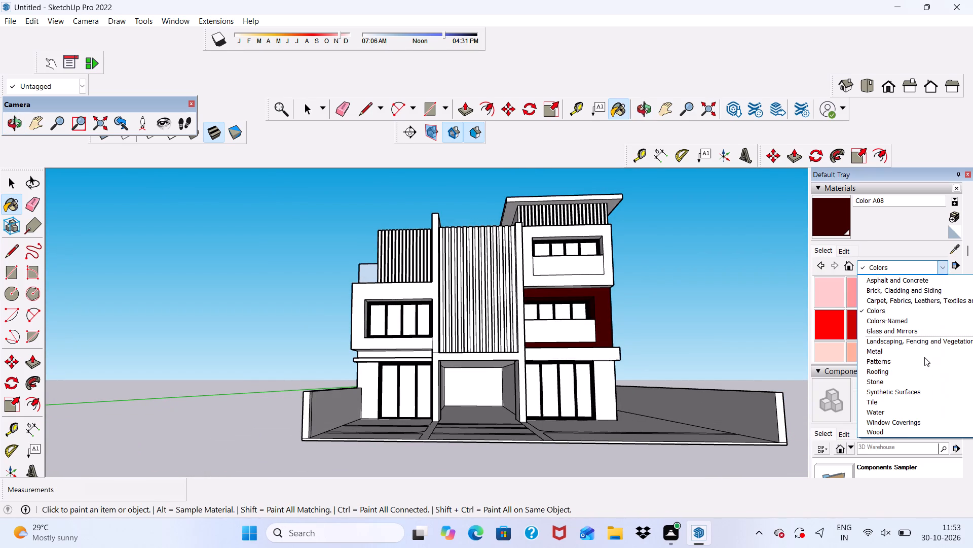
{"action": "left_click", "coordinate": [880, 428]}
{"action": "scroll", "coordinate": [886, 309], "scroll_direction": "down", "scroll_amount": 1}
{"action": "left_click", "coordinate": [890, 304]}
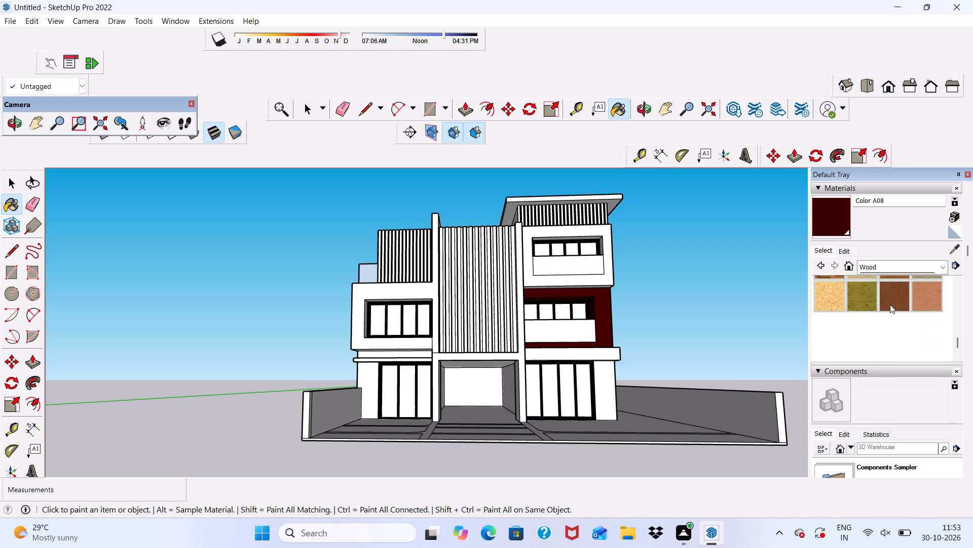
{"action": "scroll", "coordinate": [628, 373], "scroll_direction": "up", "scroll_amount": 9}
{"action": "left_click", "coordinate": [572, 298]}
Repaint the outer side reveal and top reveal of the middle-storey window recess with Wood Veneer 01.
{"action": "scroll", "coordinate": [539, 345], "scroll_direction": "up", "scroll_amount": 4}
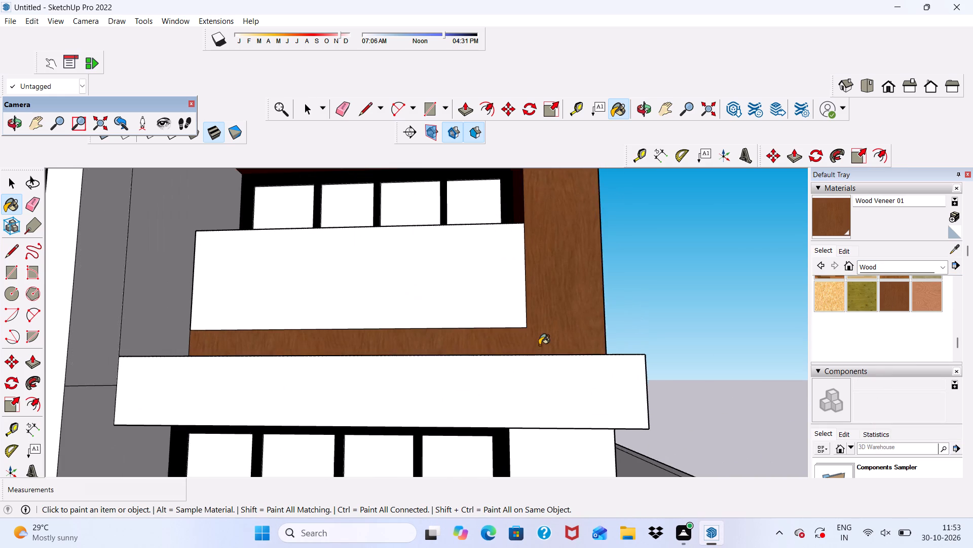
{"action": "middle_click_drag", "start_coordinate": [538, 348], "coordinate": [576, 477]}
{"action": "scroll", "coordinate": [573, 475], "scroll_direction": "down", "scroll_amount": 1}
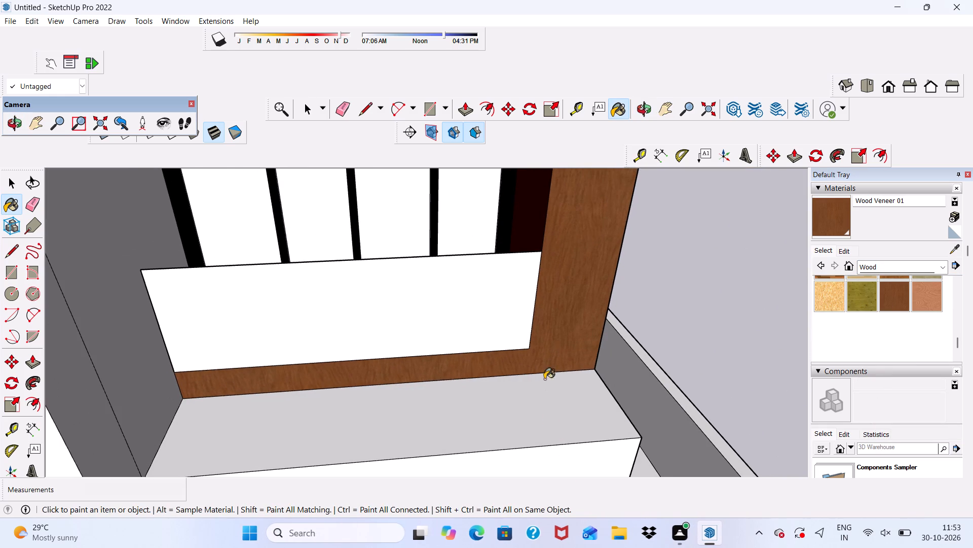
{"action": "scroll", "coordinate": [541, 279], "scroll_direction": "up", "scroll_amount": 5}
{"action": "left_click", "coordinate": [534, 220]}
{"action": "scroll", "coordinate": [534, 259], "scroll_direction": "down", "scroll_amount": 9}
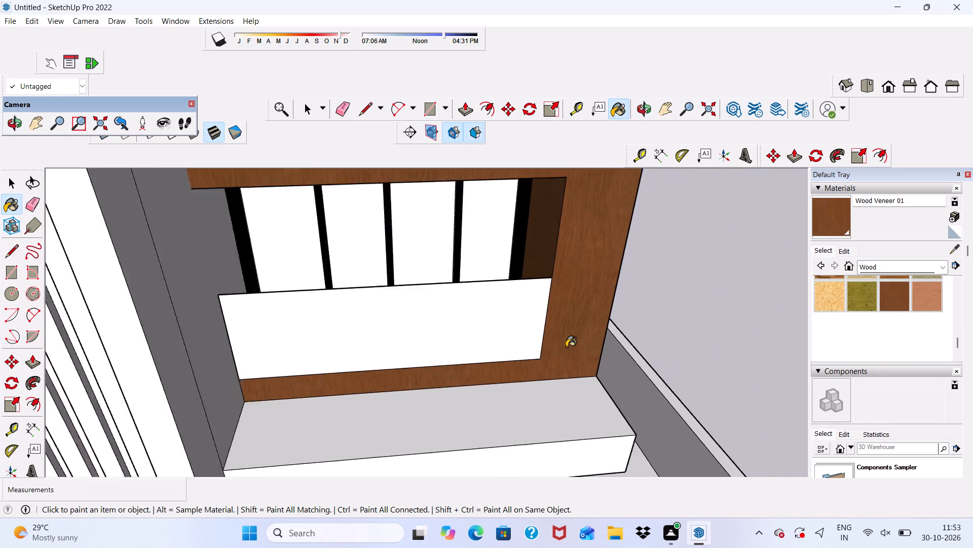
{"action": "scroll", "coordinate": [566, 347], "scroll_direction": "down", "scroll_amount": 3}
{"action": "middle_click_drag", "start_coordinate": [564, 372], "coordinate": [519, 175]}
{"action": "scroll", "coordinate": [512, 242], "scroll_direction": "up", "scroll_amount": 5}
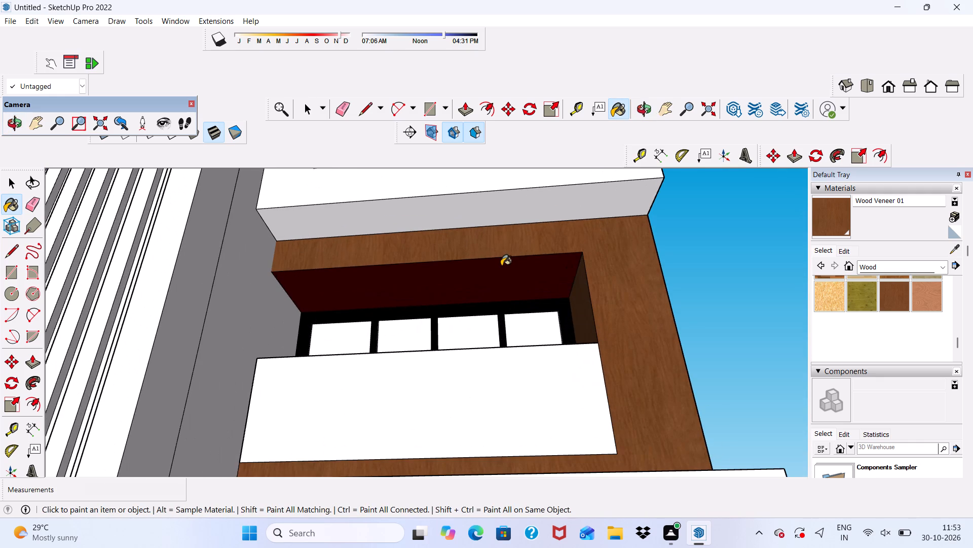
{"action": "left_click", "coordinate": [501, 266]}
Adjust the brightness of Wood Veneer 01 to a deep brown, first darkening it strongly and fine-tuning it slightly lighter.
{"action": "left_click", "coordinate": [848, 251]}
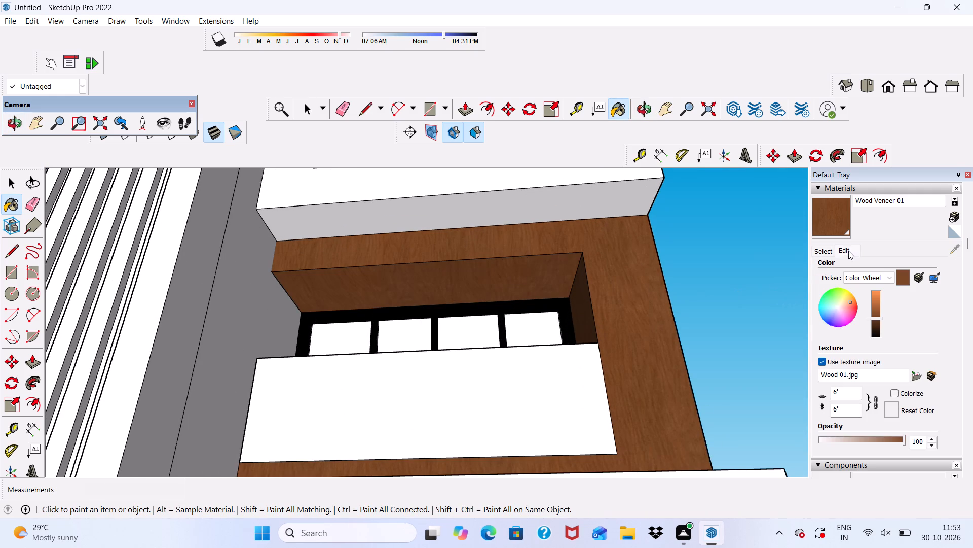
{"action": "scroll", "coordinate": [877, 312], "scroll_direction": "up", "scroll_amount": 2}
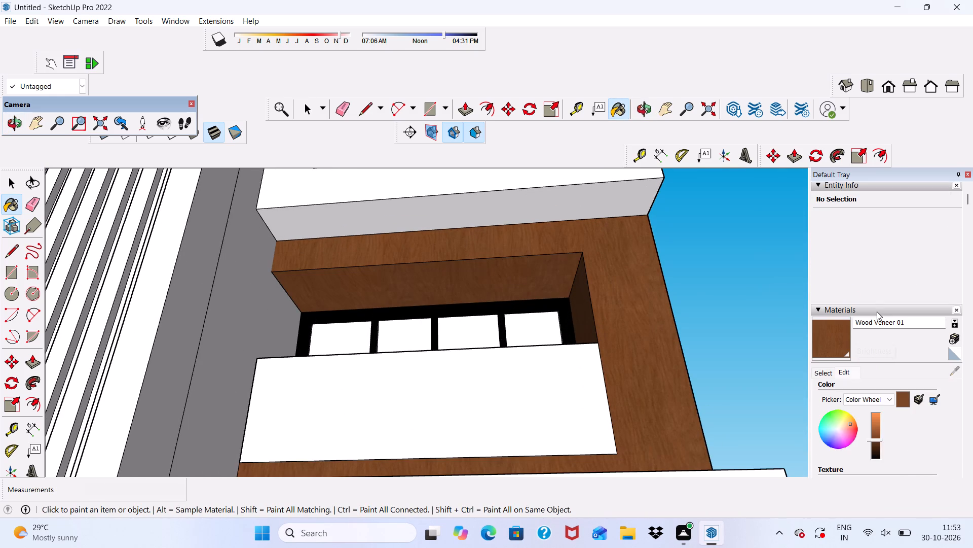
{"action": "scroll", "coordinate": [877, 316], "scroll_direction": "down", "scroll_amount": 1}
{"action": "left_click", "coordinate": [875, 381]}
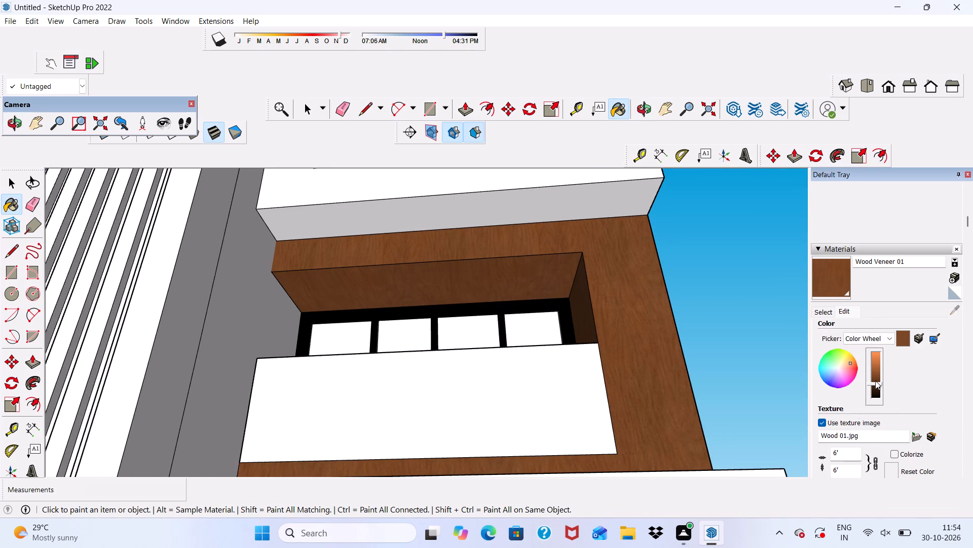
{"action": "scroll", "coordinate": [532, 280], "scroll_direction": "down", "scroll_amount": 6}
{"action": "middle_click_drag", "start_coordinate": [537, 281], "coordinate": [503, 411]}
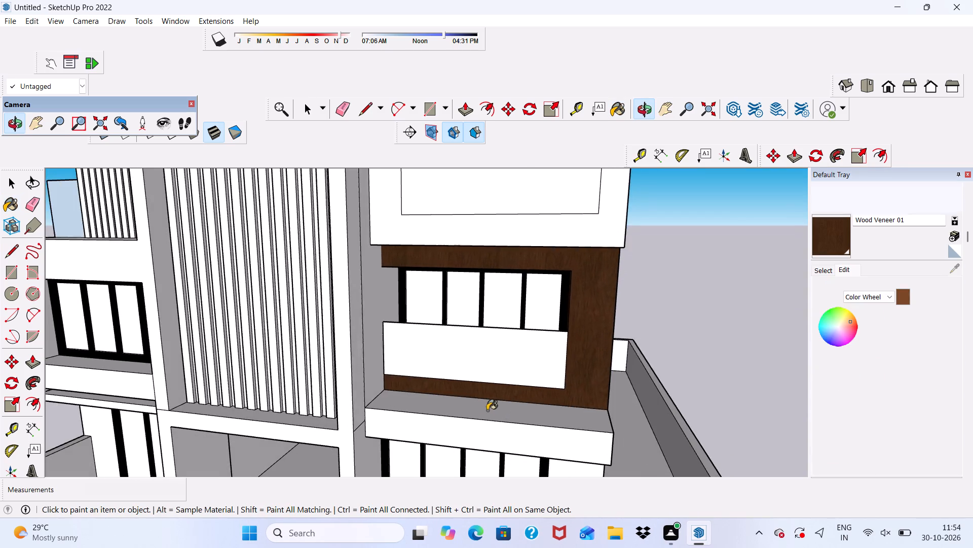
{"action": "scroll", "coordinate": [480, 404], "scroll_direction": "up", "scroll_amount": 4}
{"action": "scroll", "coordinate": [465, 385], "scroll_direction": "down", "scroll_amount": 1}
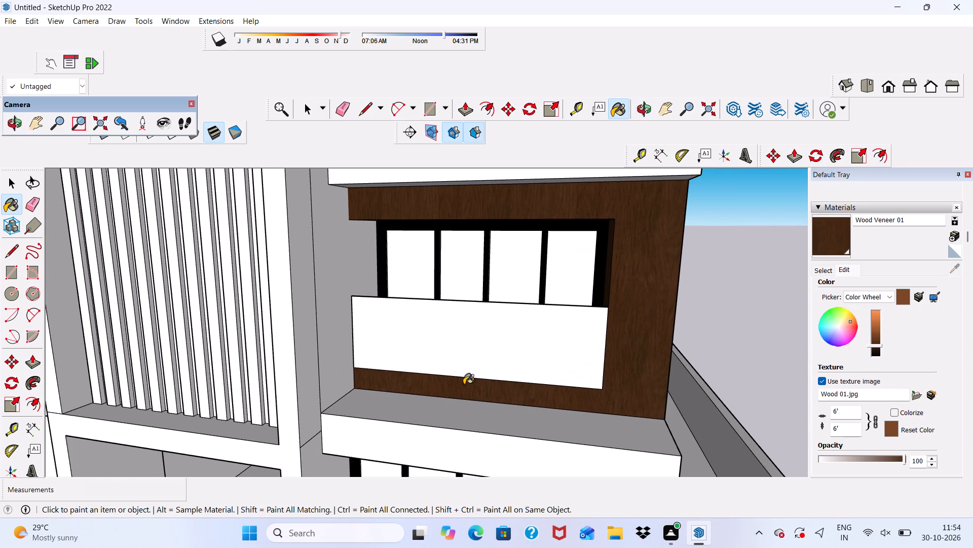
{"action": "scroll", "coordinate": [474, 376], "scroll_direction": "down", "scroll_amount": 6}
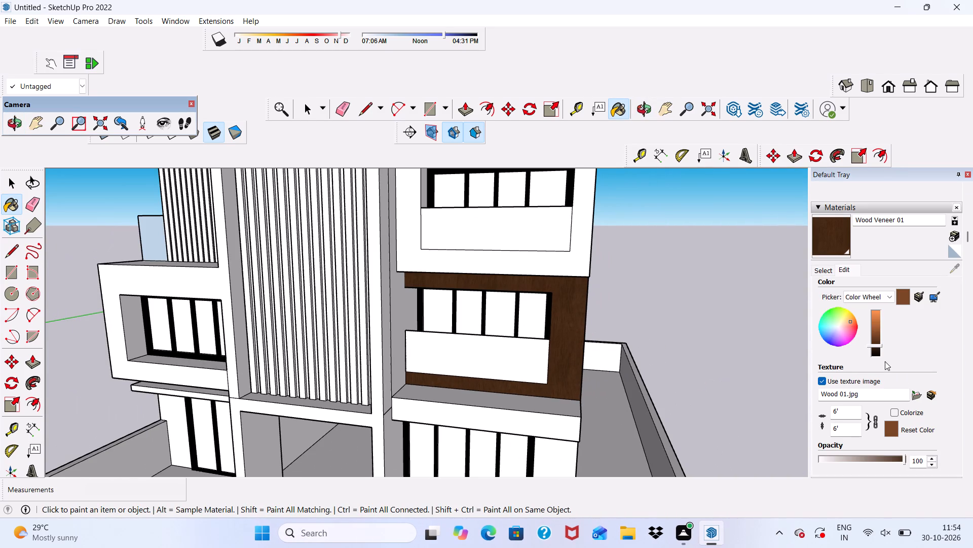
{"action": "left_click_drag", "start_coordinate": [872, 344], "coordinate": [873, 339]}
{"action": "left_click", "coordinate": [873, 339]}
Examine the wood-clad wall against the whole front facade and the vertical slat screens from several angles.
{"action": "scroll", "coordinate": [568, 332], "scroll_direction": "down", "scroll_amount": 5}
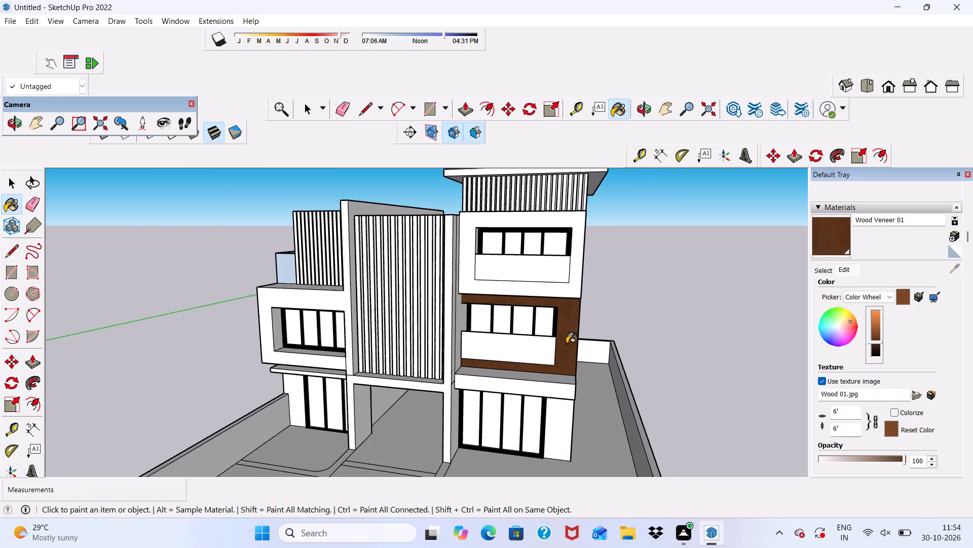
{"action": "middle_click_drag", "start_coordinate": [567, 344], "coordinate": [594, 371]}
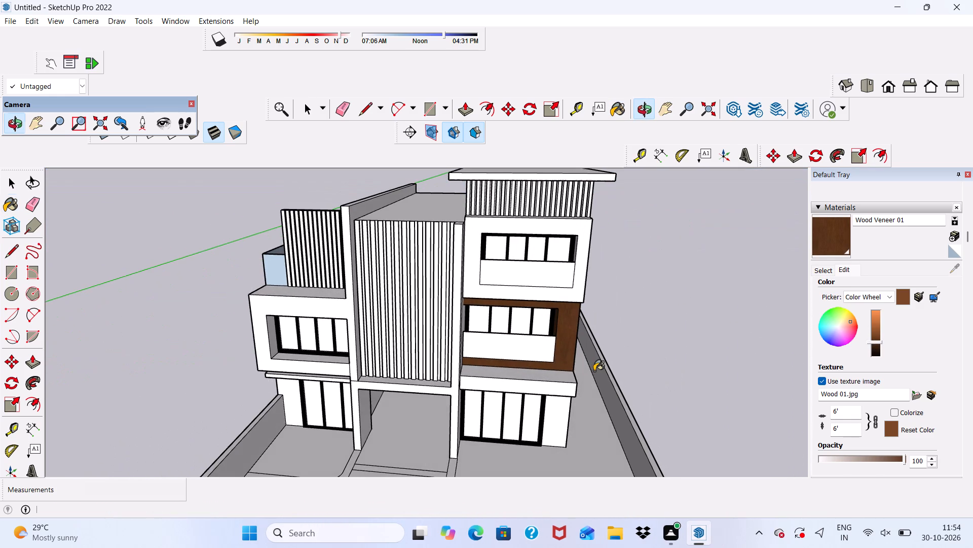
{"action": "scroll", "coordinate": [594, 371], "scroll_direction": "down", "scroll_amount": 6}
{"action": "scroll", "coordinate": [530, 329], "scroll_direction": "up", "scroll_amount": 5}
{"action": "scroll", "coordinate": [533, 380], "scroll_direction": "up", "scroll_amount": 4}
{"action": "key", "text": "space"}
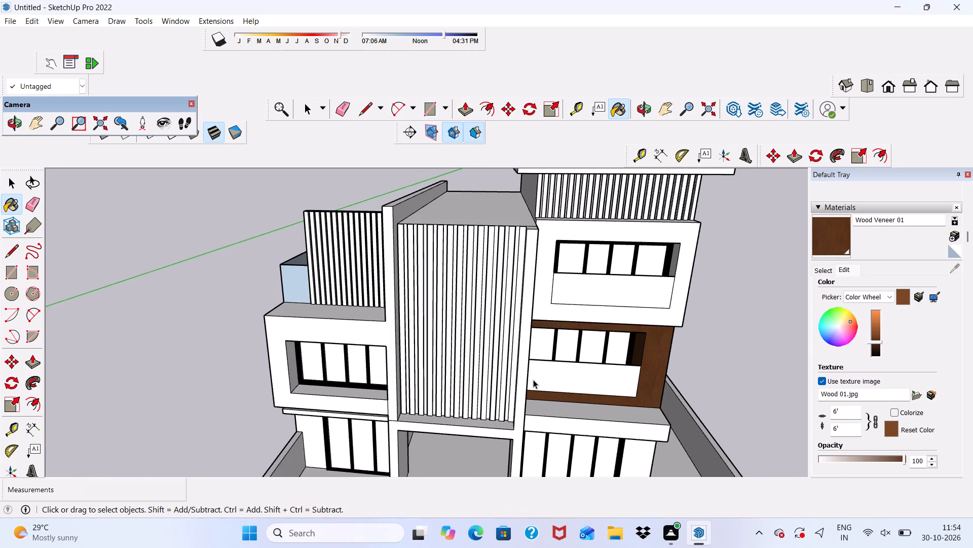
{"action": "scroll", "coordinate": [533, 380], "scroll_direction": "down", "scroll_amount": 3}
{"action": "middle_click_drag", "start_coordinate": [533, 407], "coordinate": [516, 294]}
{"action": "scroll", "coordinate": [516, 293], "scroll_direction": "up", "scroll_amount": 1}
{"action": "scroll", "coordinate": [514, 296], "scroll_direction": "down", "scroll_amount": 5}
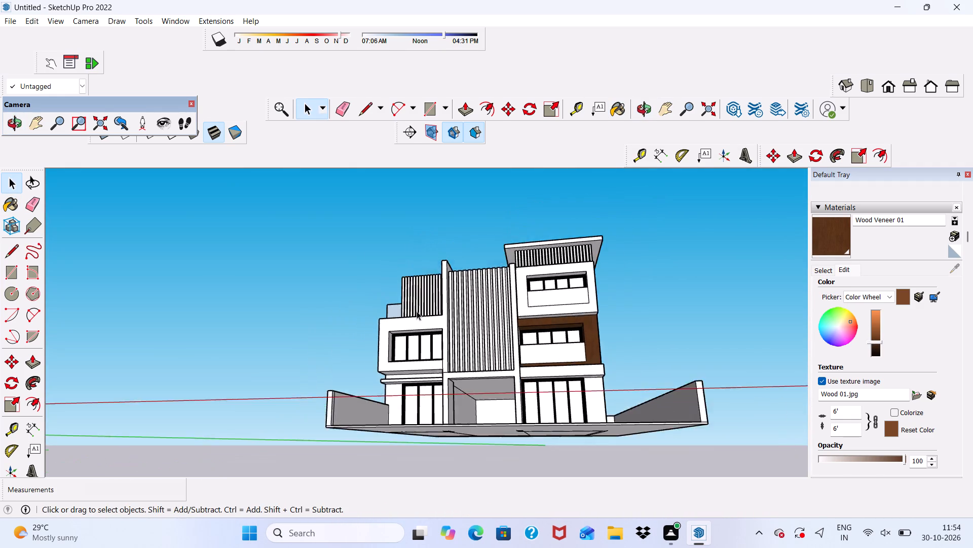
{"action": "scroll", "coordinate": [414, 306], "scroll_direction": "up", "scroll_amount": 10}
{"action": "scroll", "coordinate": [413, 304], "scroll_direction": "down", "scroll_amount": 1}
{"action": "middle_click_drag", "start_coordinate": [413, 304], "coordinate": [456, 341]}
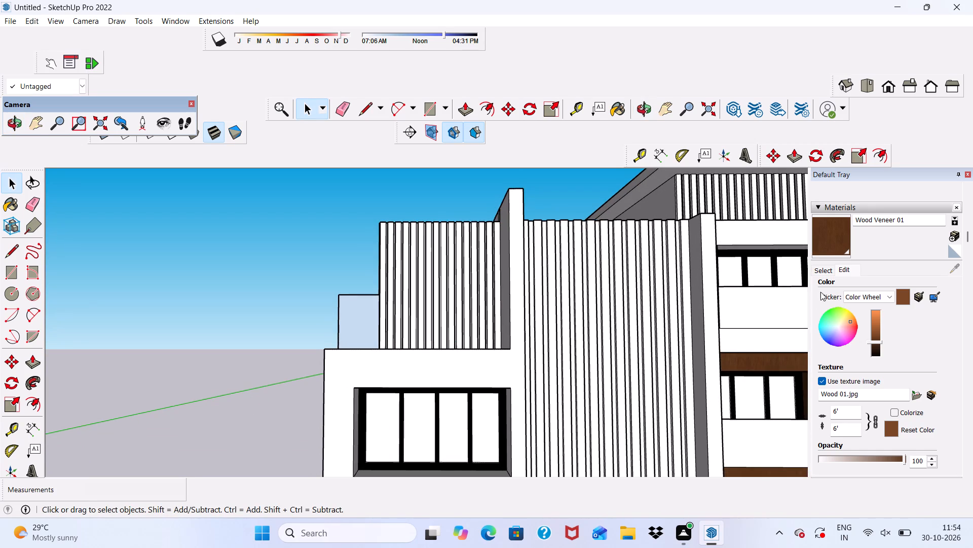
Paint the front of the outer end slat on the upper slat screen with 0035_Tan from the Colors-Named collection.
{"action": "left_click", "coordinate": [826, 268]}
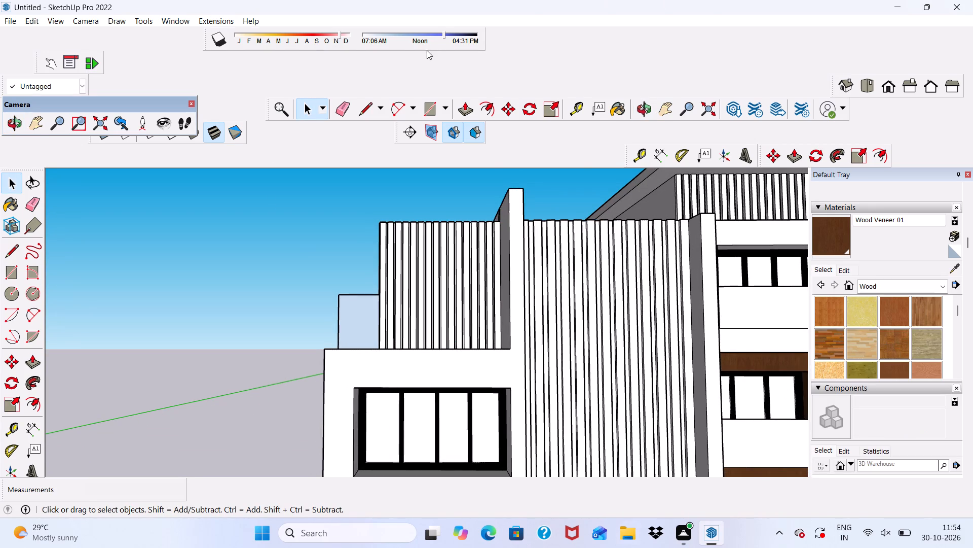
{"action": "left_click", "coordinate": [942, 284]}
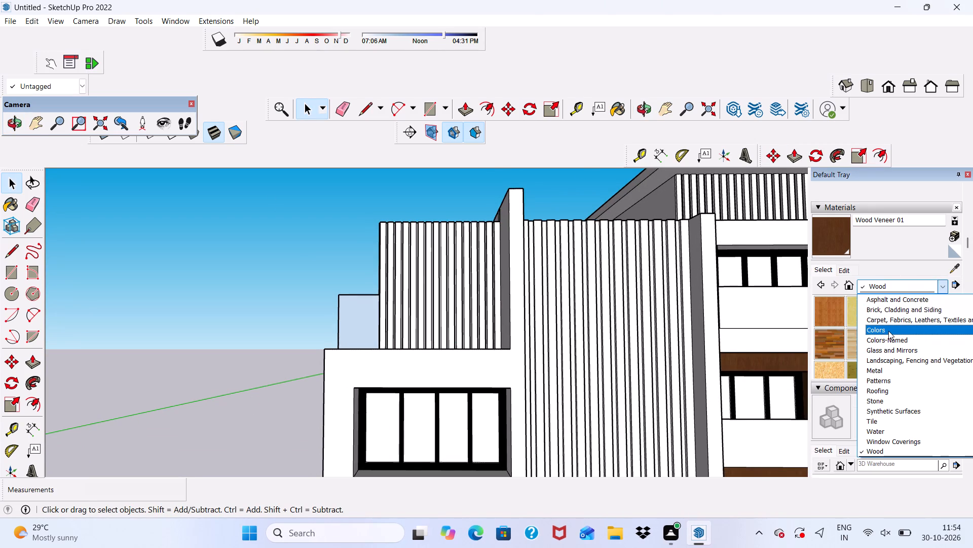
{"action": "left_click", "coordinate": [888, 331]}
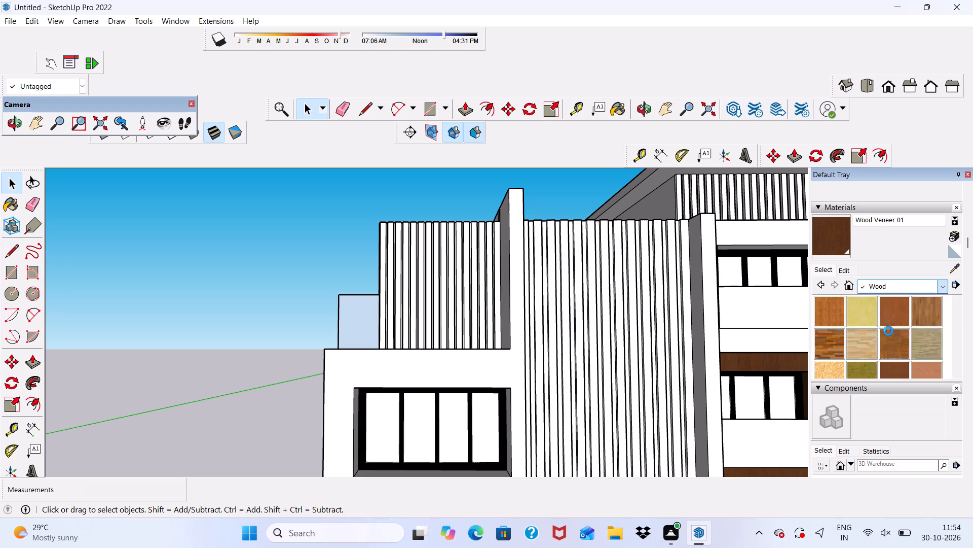
{"action": "left_click", "coordinate": [941, 291]}
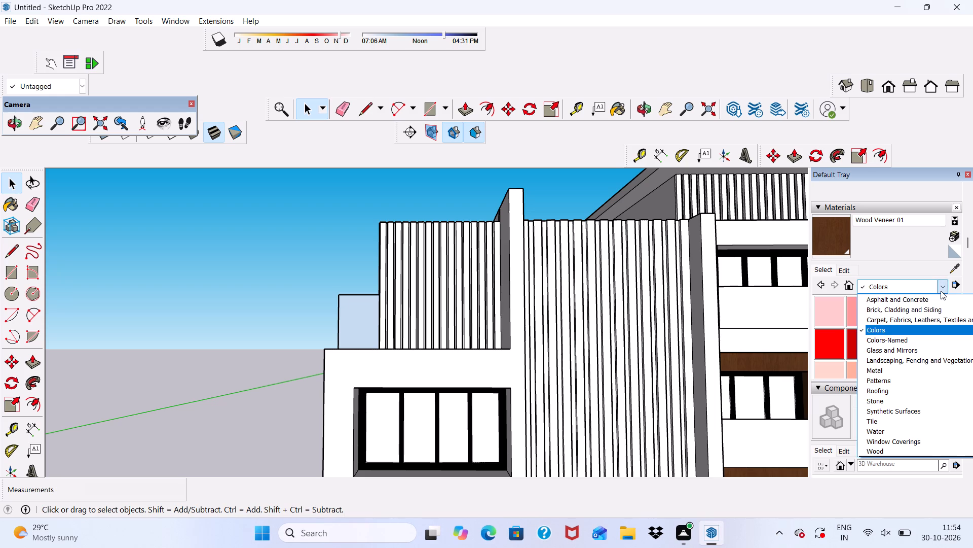
{"action": "left_click", "coordinate": [894, 340]}
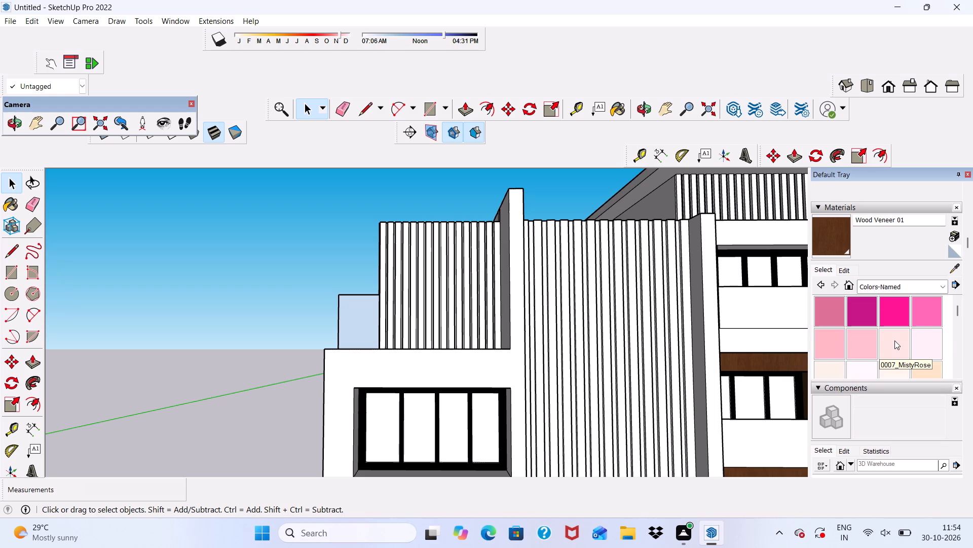
{"action": "scroll", "coordinate": [894, 340], "scroll_direction": "down", "scroll_amount": 4}
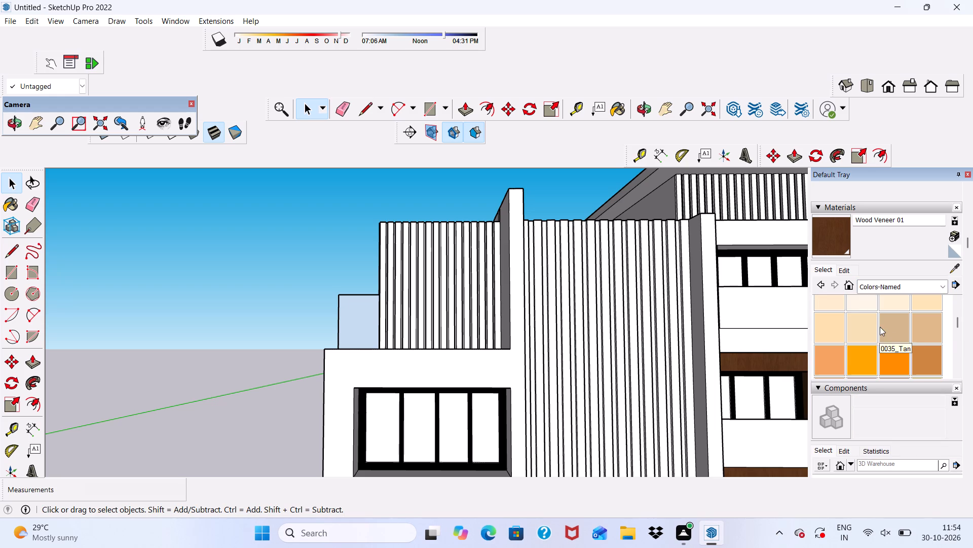
{"action": "left_click", "coordinate": [886, 327]}
{"action": "scroll", "coordinate": [420, 202], "scroll_direction": "up", "scroll_amount": 4}
{"action": "scroll", "coordinate": [247, 306], "scroll_direction": "up", "scroll_amount": 5}
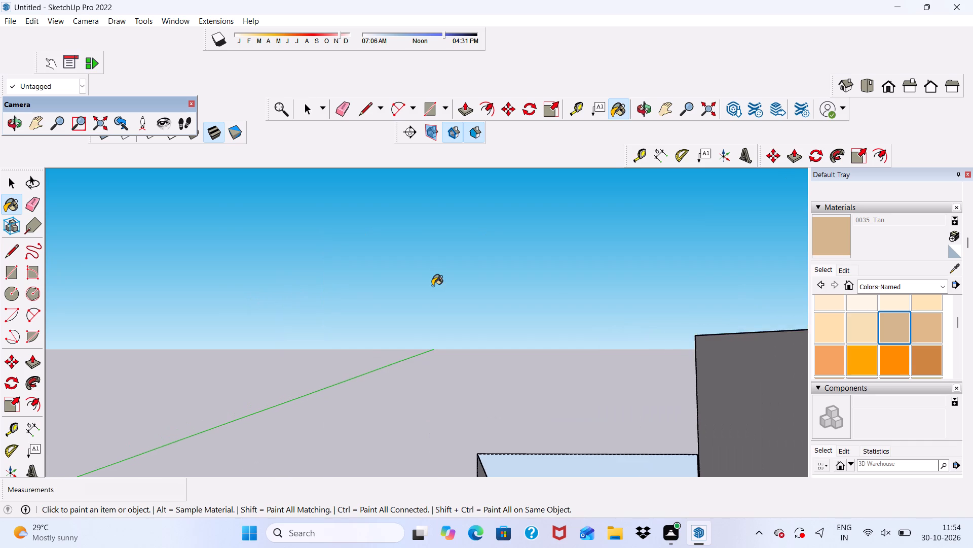
{"action": "scroll", "coordinate": [432, 282], "scroll_direction": "down", "scroll_amount": 5}
{"action": "scroll", "coordinate": [528, 284], "scroll_direction": "down", "scroll_amount": 4}
{"action": "scroll", "coordinate": [604, 315], "scroll_direction": "up", "scroll_amount": 10}
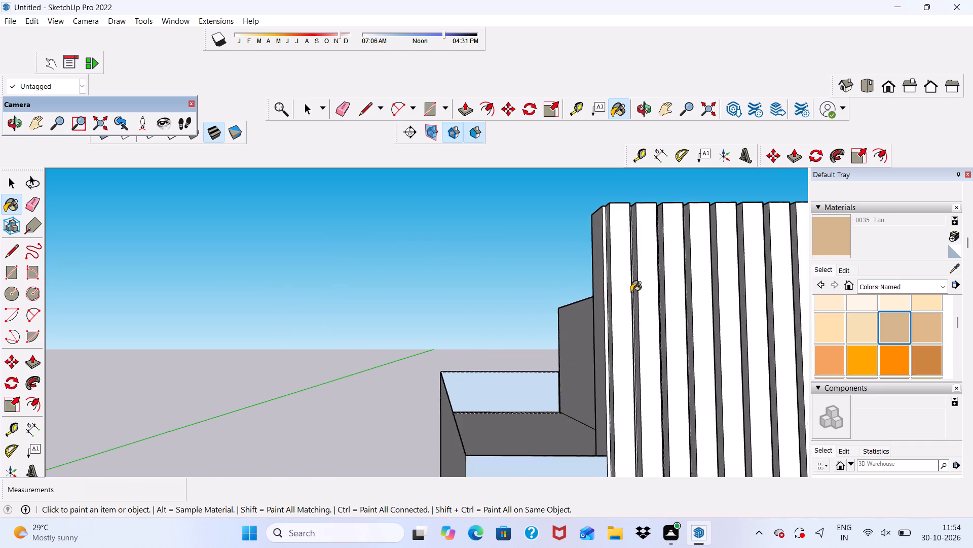
{"action": "scroll", "coordinate": [631, 292], "scroll_direction": "up", "scroll_amount": 2}
{"action": "left_click", "coordinate": [625, 287]}
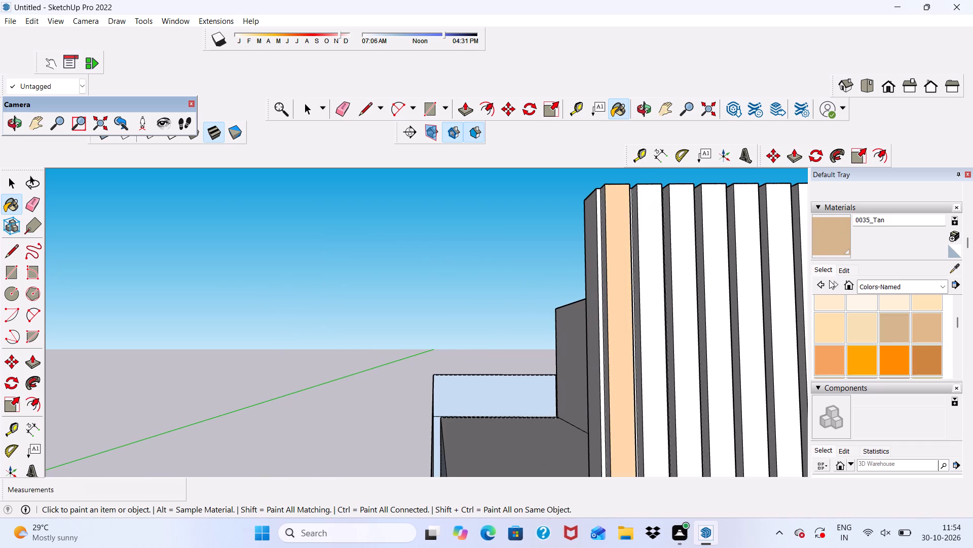
Lower the brightness of 0035_Tan to a dark muted brown.
{"action": "left_click", "coordinate": [847, 270]}
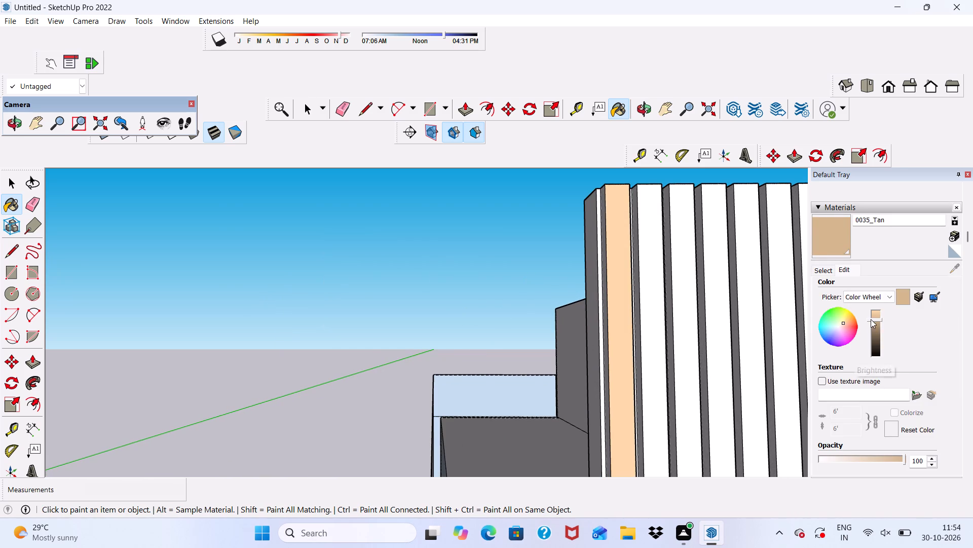
{"action": "left_click_drag", "start_coordinate": [871, 319], "coordinate": [873, 335]}
Paint the exposed side of the first slat and the fronts and sides of the second and third slats with 0035_Tan.
{"action": "scroll", "coordinate": [584, 299], "scroll_direction": "up", "scroll_amount": 4}
{"action": "scroll", "coordinate": [604, 288], "scroll_direction": "down", "scroll_amount": 5}
{"action": "middle_click_drag", "start_coordinate": [620, 324], "coordinate": [661, 360]}
{"action": "scroll", "coordinate": [638, 332], "scroll_direction": "up", "scroll_amount": 8}
{"action": "left_click", "coordinate": [575, 290]}
{"action": "scroll", "coordinate": [602, 300], "scroll_direction": "up", "scroll_amount": 4}
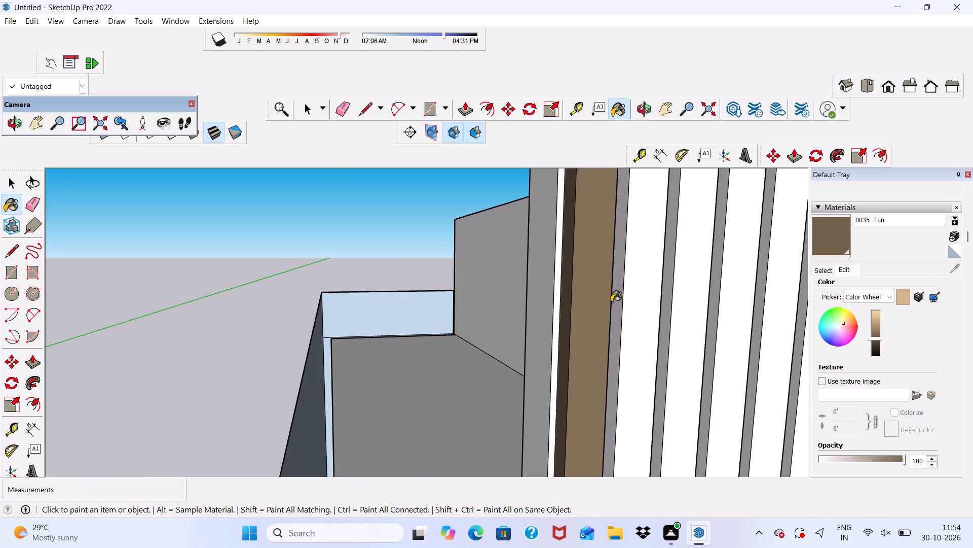
{"action": "left_click", "coordinate": [621, 302]}
{"action": "left_click", "coordinate": [629, 310]}
{"action": "scroll", "coordinate": [612, 283], "scroll_direction": "down", "scroll_amount": 8}
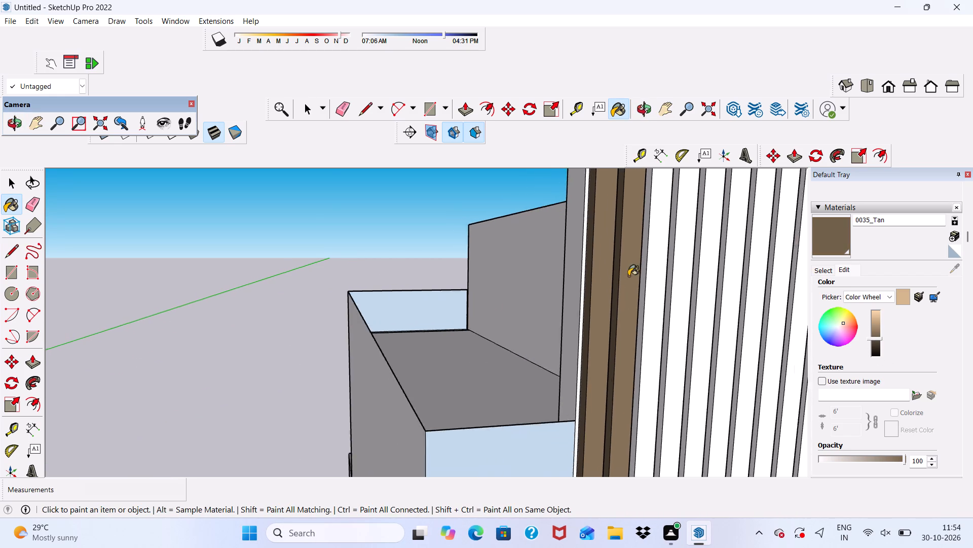
{"action": "scroll", "coordinate": [628, 276], "scroll_direction": "down", "scroll_amount": 2}
{"action": "scroll", "coordinate": [652, 300], "scroll_direction": "up", "scroll_amount": 9}
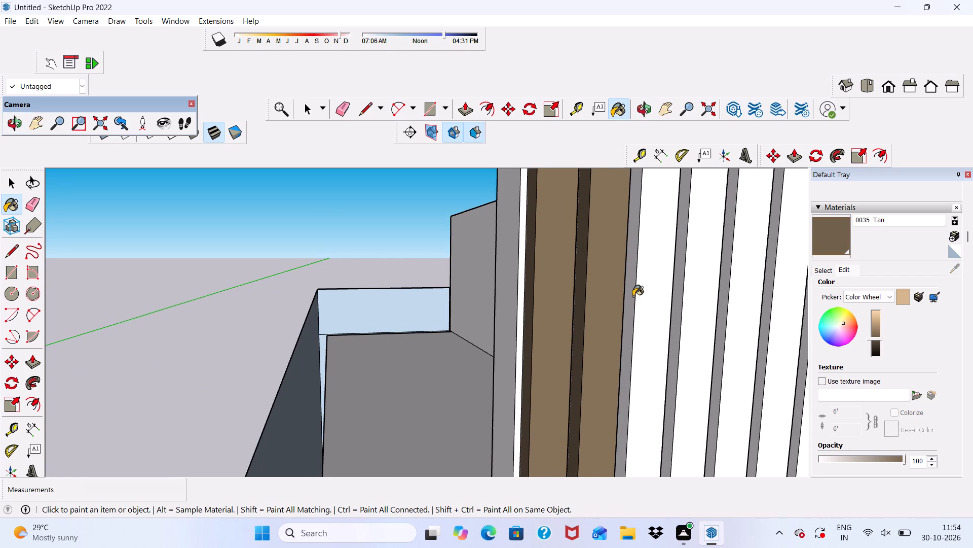
{"action": "scroll", "coordinate": [633, 296], "scroll_direction": "up", "scroll_amount": 4}
{"action": "left_click", "coordinate": [631, 296]}
{"action": "left_click", "coordinate": [639, 297]}
Continue 0035_Tan along the screen, painting the fronts and exposed sides of the fourth, fifth and sixth slats.
{"action": "scroll", "coordinate": [607, 293], "scroll_direction": "down", "scroll_amount": 3}
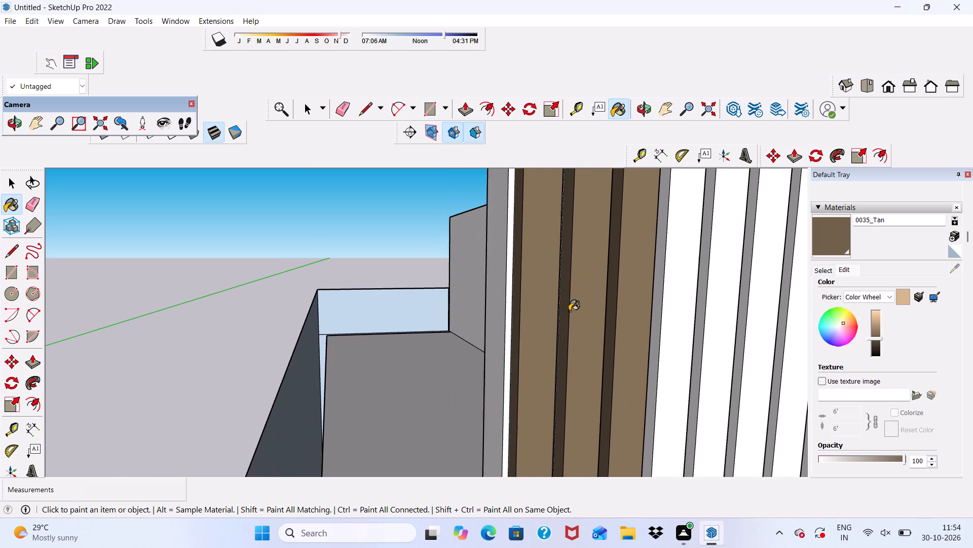
{"action": "scroll", "coordinate": [569, 311], "scroll_direction": "down", "scroll_amount": 7}
{"action": "scroll", "coordinate": [590, 279], "scroll_direction": "up", "scroll_amount": 8}
{"action": "left_click", "coordinate": [619, 291]}
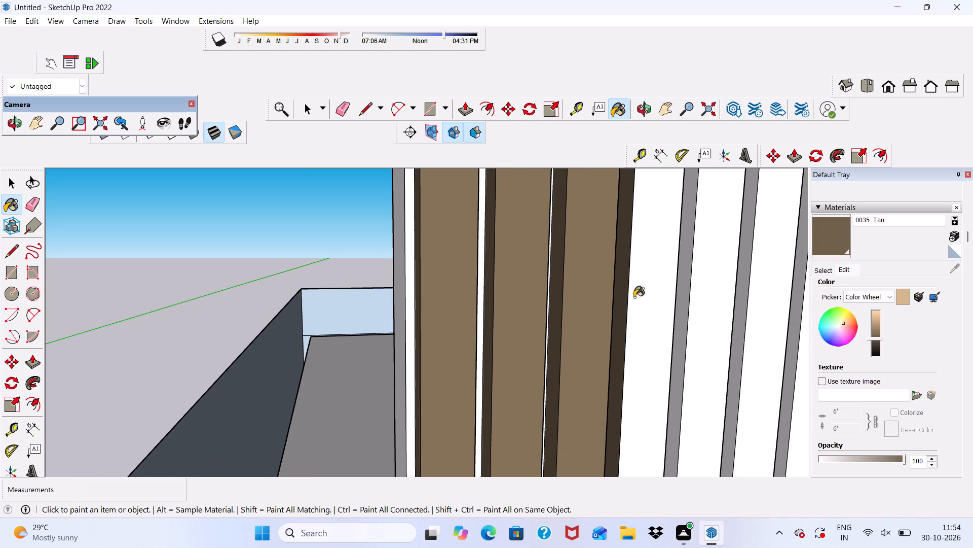
{"action": "left_click", "coordinate": [634, 297]}
{"action": "scroll", "coordinate": [620, 289], "scroll_direction": "down", "scroll_amount": 6}
{"action": "scroll", "coordinate": [611, 287], "scroll_direction": "up", "scroll_amount": 2}
{"action": "scroll", "coordinate": [646, 289], "scroll_direction": "down", "scroll_amount": 1}
{"action": "scroll", "coordinate": [675, 307], "scroll_direction": "up", "scroll_amount": 6}
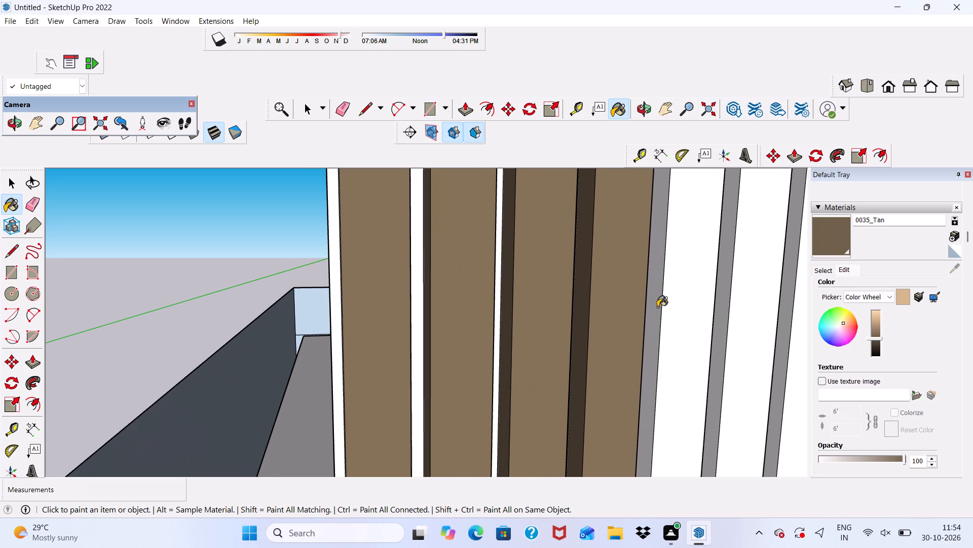
{"action": "left_click", "coordinate": [657, 307]}
{"action": "left_click", "coordinate": [674, 327]}
{"action": "scroll", "coordinate": [616, 282], "scroll_direction": "down", "scroll_amount": 13}
{"action": "scroll", "coordinate": [623, 344], "scroll_direction": "up", "scroll_amount": 7}
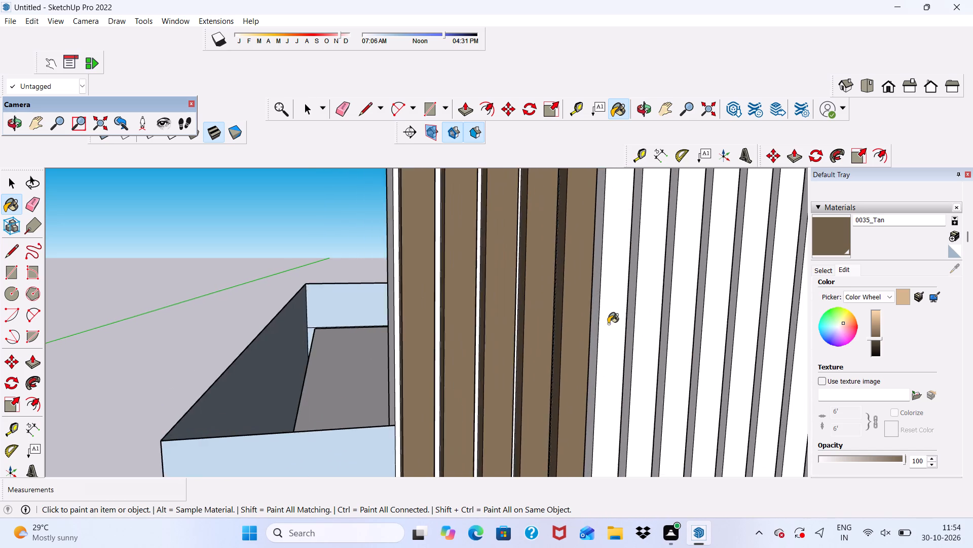
{"action": "scroll", "coordinate": [608, 324], "scroll_direction": "up", "scroll_amount": 4}
{"action": "left_click", "coordinate": [584, 312]}
{"action": "left_click", "coordinate": [603, 322]}
Paint the fronts and exposed sides of the next four slats along the screen with 0035_Tan.
{"action": "scroll", "coordinate": [561, 304], "scroll_direction": "down", "scroll_amount": 7}
{"action": "scroll", "coordinate": [645, 314], "scroll_direction": "up", "scroll_amount": 5}
{"action": "scroll", "coordinate": [591, 310], "scroll_direction": "up", "scroll_amount": 2}
{"action": "left_click", "coordinate": [581, 310]}
{"action": "left_click", "coordinate": [606, 337]}
{"action": "left_click", "coordinate": [650, 344]}
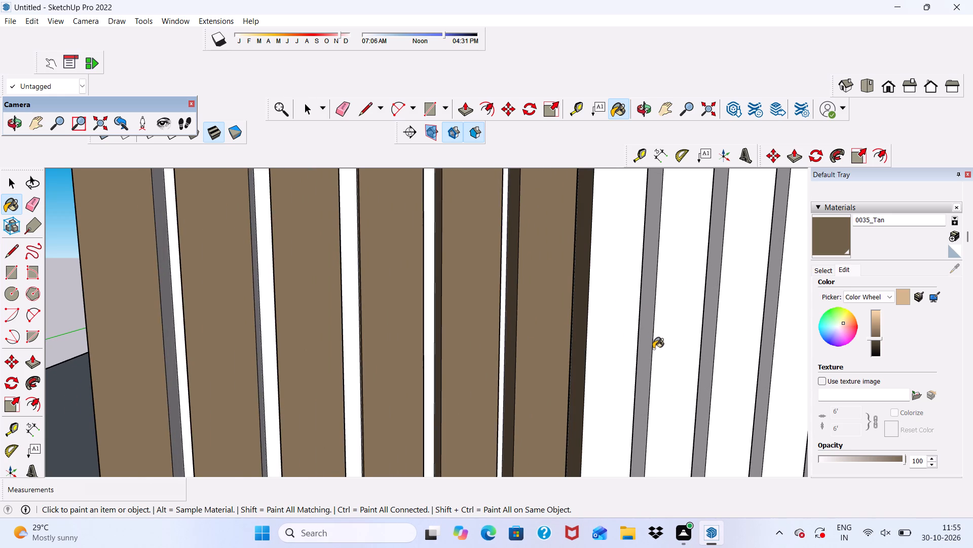
{"action": "left_click", "coordinate": [660, 356]}
{"action": "scroll", "coordinate": [589, 311], "scroll_direction": "down", "scroll_amount": 12}
{"action": "scroll", "coordinate": [632, 351], "scroll_direction": "up", "scroll_amount": 10}
{"action": "left_click", "coordinate": [623, 318]}
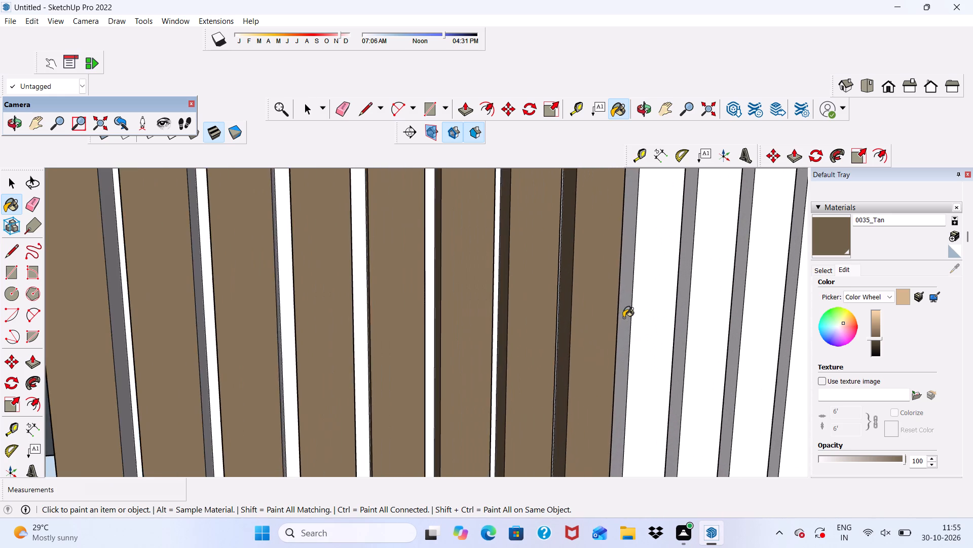
{"action": "scroll", "coordinate": [642, 332], "scroll_direction": "up", "scroll_amount": 1}
{"action": "left_click", "coordinate": [642, 332]}
{"action": "left_click", "coordinate": [682, 336]}
{"action": "left_click", "coordinate": [694, 346]}
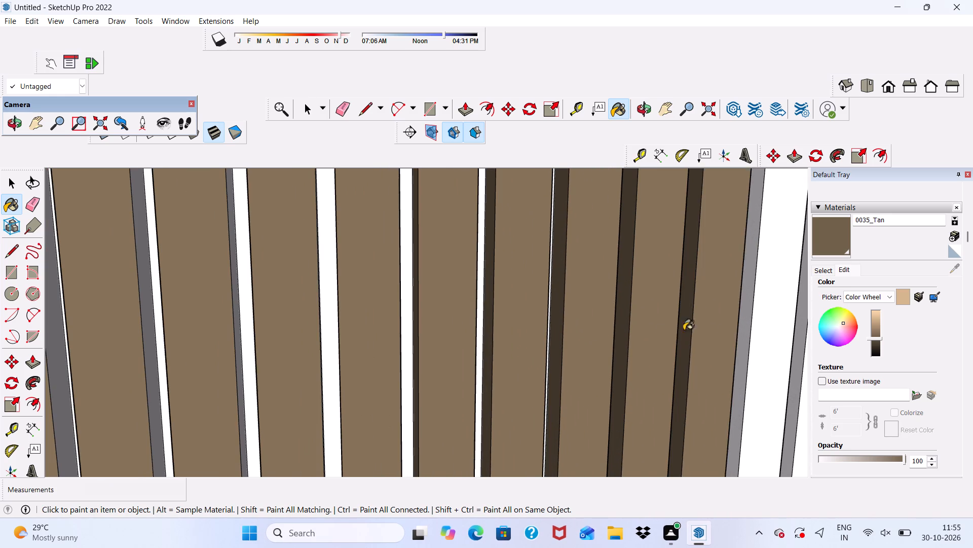
Paint the fronts and exposed sides of the following two slats with 0035_Tan.
{"action": "scroll", "coordinate": [617, 310], "scroll_direction": "down", "scroll_amount": 11}
{"action": "scroll", "coordinate": [706, 318], "scroll_direction": "up", "scroll_amount": 6}
{"action": "scroll", "coordinate": [666, 328], "scroll_direction": "up", "scroll_amount": 3}
{"action": "left_click", "coordinate": [668, 332]}
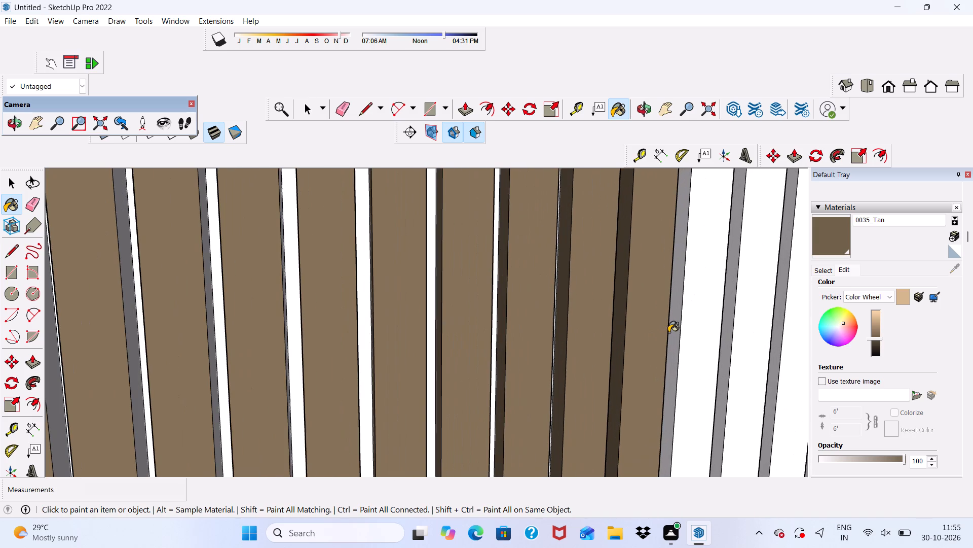
{"action": "left_click", "coordinate": [685, 347]}
{"action": "scroll", "coordinate": [654, 341], "scroll_direction": "down", "scroll_amount": 6}
{"action": "scroll", "coordinate": [699, 349], "scroll_direction": "up", "scroll_amount": 6}
{"action": "left_click", "coordinate": [684, 339]}
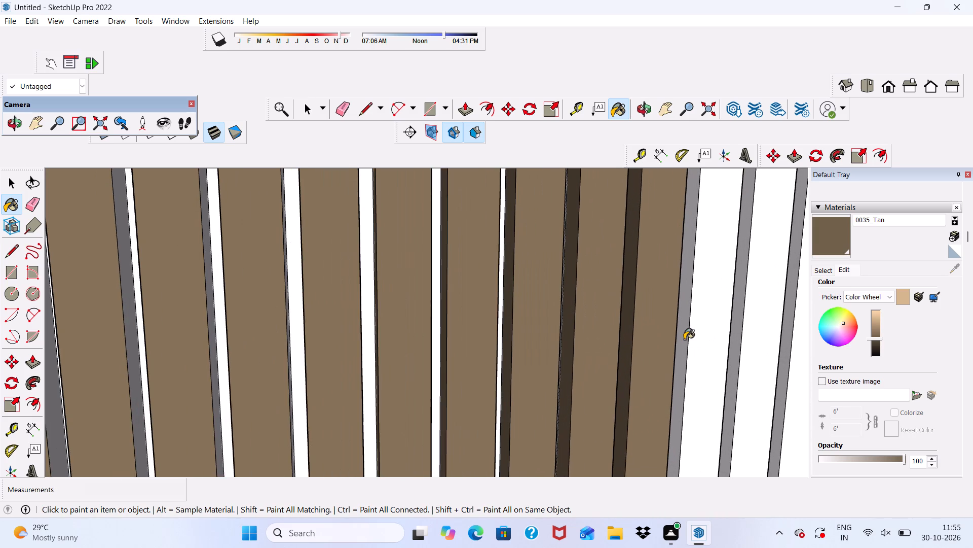
{"action": "left_click", "coordinate": [698, 352]}
Paint the fronts and exposed sides of two more slats towards the projecting wall with 0035_Tan.
{"action": "scroll", "coordinate": [531, 294], "scroll_direction": "down", "scroll_amount": 8}
{"action": "scroll", "coordinate": [616, 345], "scroll_direction": "up", "scroll_amount": 7}
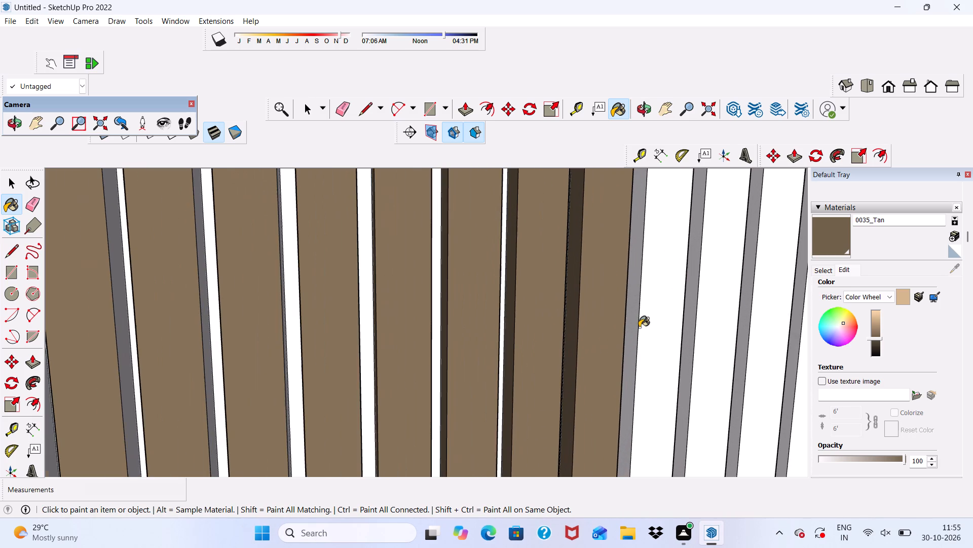
{"action": "scroll", "coordinate": [639, 327], "scroll_direction": "up", "scroll_amount": 1}
{"action": "left_click", "coordinate": [639, 327]}
{"action": "left_click", "coordinate": [645, 329]}
{"action": "left_click", "coordinate": [631, 328]}
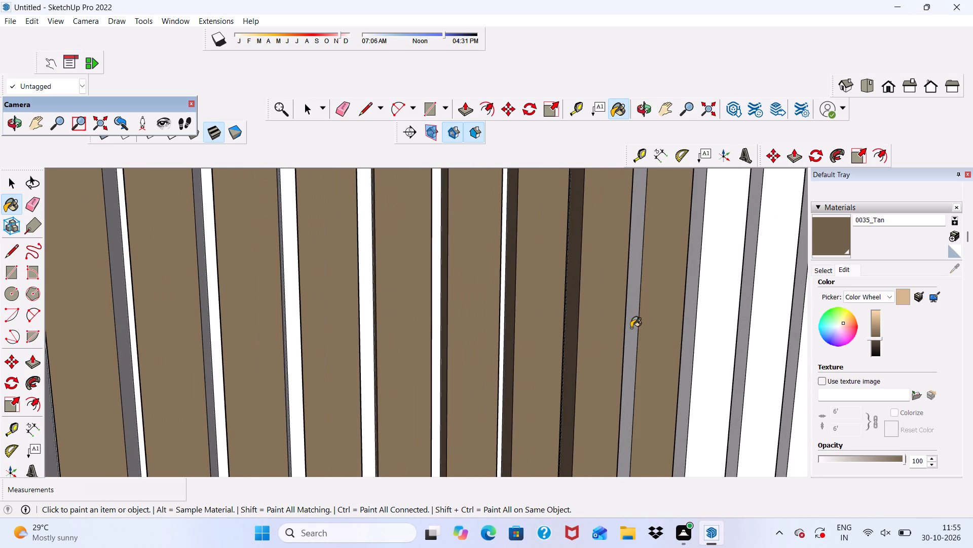
{"action": "scroll", "coordinate": [699, 330], "scroll_direction": "up", "scroll_amount": 3}
{"action": "left_click", "coordinate": [685, 327]}
{"action": "left_click", "coordinate": [705, 339]}
Paint the fronts and exposed sides of the last slats beside the projecting wall with 0035_Tan.
{"action": "scroll", "coordinate": [588, 313], "scroll_direction": "down", "scroll_amount": 6}
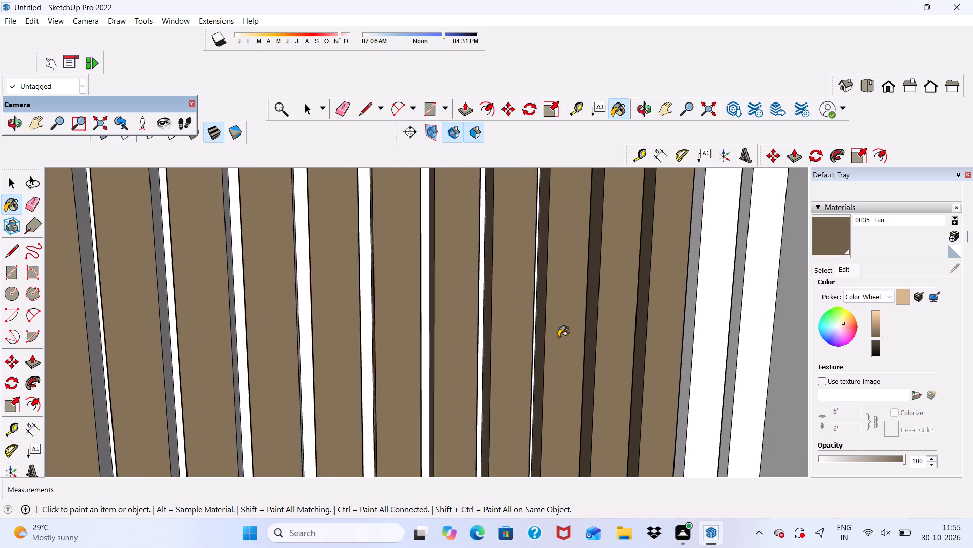
{"action": "scroll", "coordinate": [721, 332], "scroll_direction": "up", "scroll_amount": 6}
{"action": "scroll", "coordinate": [634, 312], "scroll_direction": "up", "scroll_amount": 3}
{"action": "left_click", "coordinate": [654, 315]}
{"action": "left_click", "coordinate": [683, 334]}
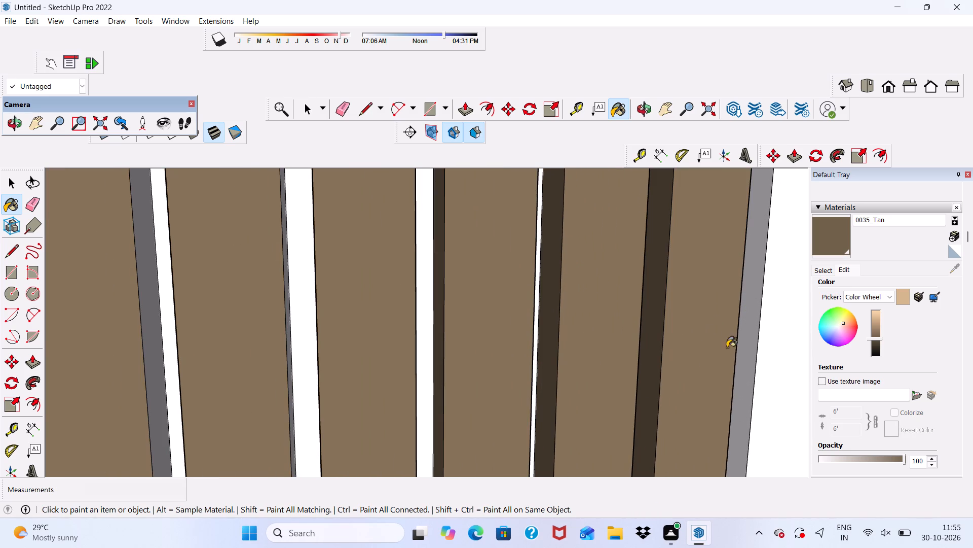
{"action": "left_click", "coordinate": [745, 359]}
{"action": "left_click", "coordinate": [760, 361]}
{"action": "scroll", "coordinate": [637, 312], "scroll_direction": "down", "scroll_amount": 6}
{"action": "scroll", "coordinate": [425, 278], "scroll_direction": "down", "scroll_amount": 1}
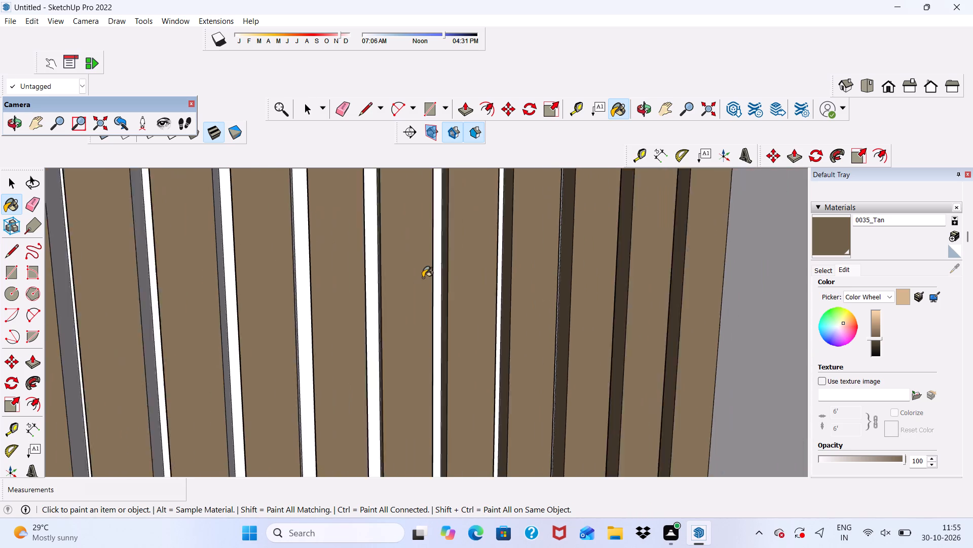
Paint the top ends and unpainted opposite sides of the slats nearest the projecting wall with 0035_Tan.
{"action": "scroll", "coordinate": [423, 278], "scroll_direction": "down", "scroll_amount": 6}
{"action": "scroll", "coordinate": [542, 346], "scroll_direction": "down", "scroll_amount": 6}
{"action": "middle_click_drag", "start_coordinate": [537, 374], "coordinate": [438, 431]}
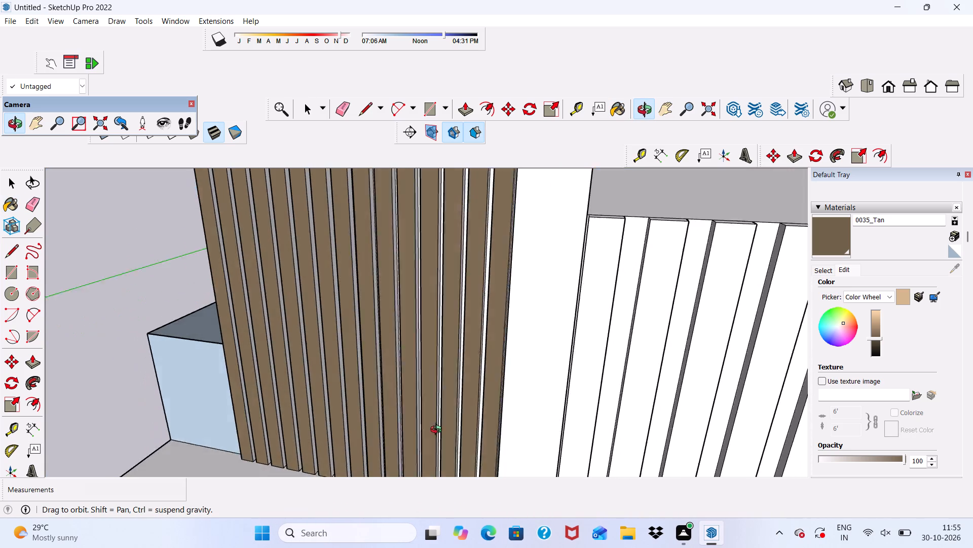
{"action": "middle_click_drag", "start_coordinate": [438, 431], "coordinate": [486, 490]}
{"action": "scroll", "coordinate": [582, 416], "scroll_direction": "down", "scroll_amount": 1}
{"action": "scroll", "coordinate": [632, 336], "scroll_direction": "up", "scroll_amount": 11}
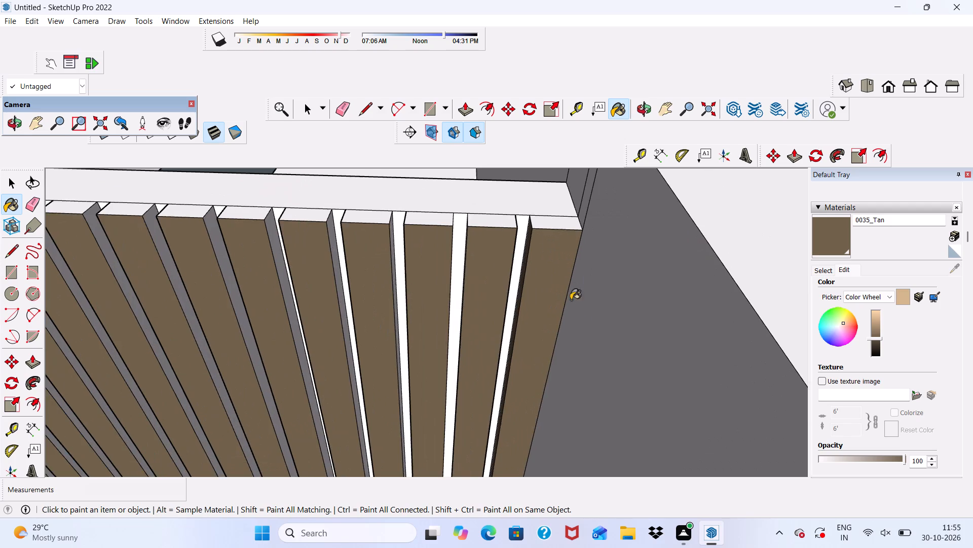
{"action": "middle_click_drag", "start_coordinate": [577, 320], "coordinate": [535, 450]}
{"action": "scroll", "coordinate": [505, 287], "scroll_direction": "up", "scroll_amount": 5}
{"action": "scroll", "coordinate": [518, 326], "scroll_direction": "down", "scroll_amount": 1}
{"action": "middle_click_drag", "start_coordinate": [523, 338], "coordinate": [427, 244]}
{"action": "scroll", "coordinate": [500, 326], "scroll_direction": "up", "scroll_amount": 4}
{"action": "scroll", "coordinate": [588, 362], "scroll_direction": "up", "scroll_amount": 1}
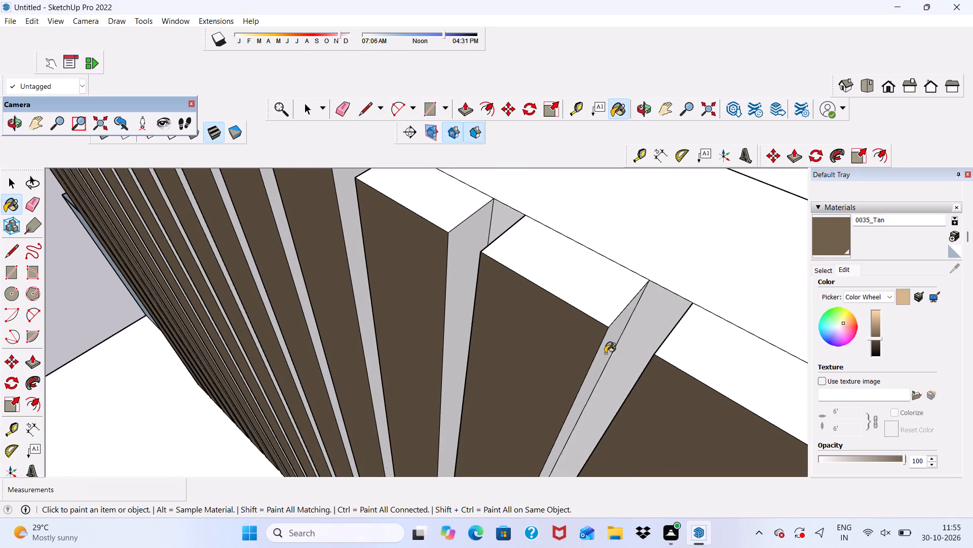
{"action": "left_click", "coordinate": [604, 353]}
{"action": "left_click", "coordinate": [714, 349]}
{"action": "left_click", "coordinate": [520, 265]}
{"action": "left_click", "coordinate": [455, 207]}
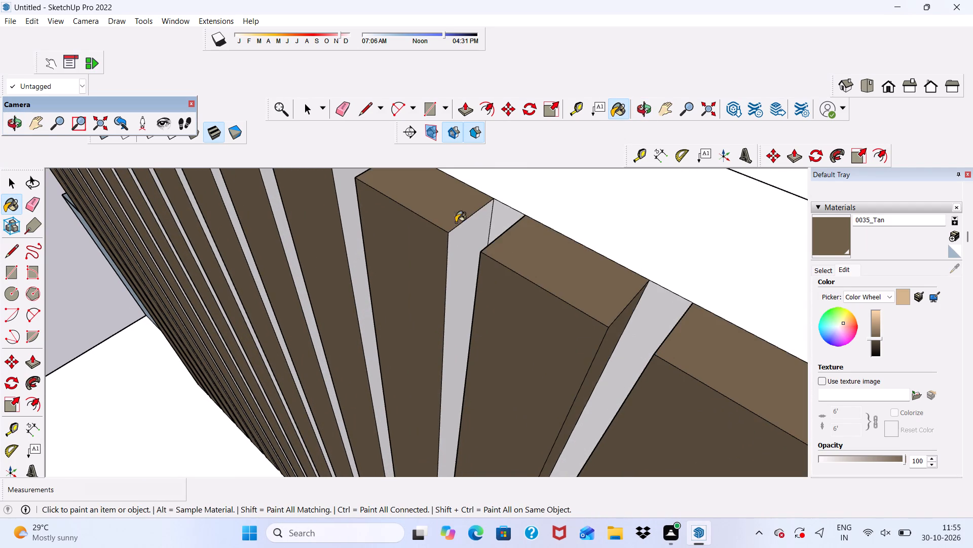
{"action": "left_click", "coordinate": [461, 240]}
{"action": "left_click", "coordinate": [352, 225]}
Paint the unpainted opposite sides of the next slats away from the projecting wall with 0035_Tan.
{"action": "scroll", "coordinate": [347, 236], "scroll_direction": "down", "scroll_amount": 1}
{"action": "scroll", "coordinate": [288, 256], "scroll_direction": "up", "scroll_amount": 5}
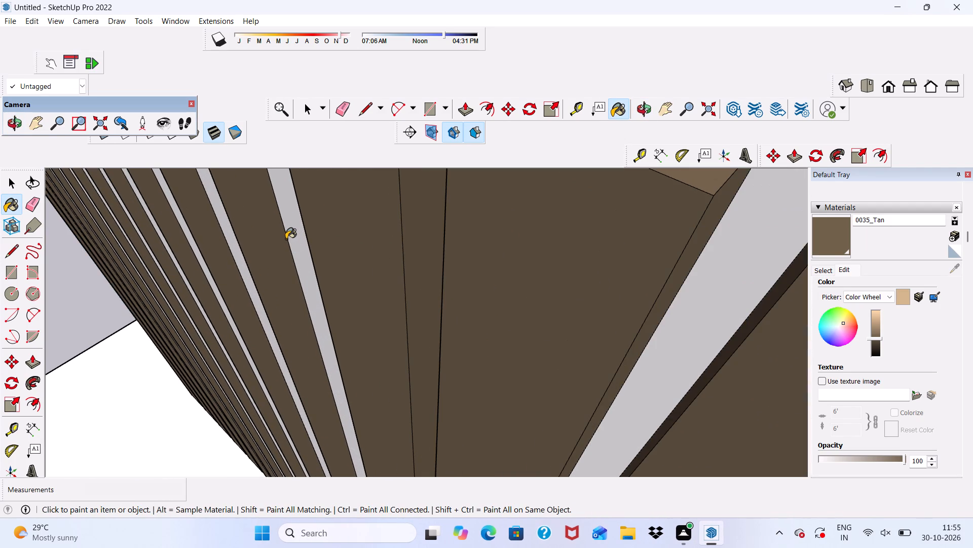
{"action": "left_click", "coordinate": [286, 239]}
{"action": "left_click", "coordinate": [293, 238]}
{"action": "scroll", "coordinate": [255, 234], "scroll_direction": "up", "scroll_amount": 2}
{"action": "left_click", "coordinate": [228, 251]}
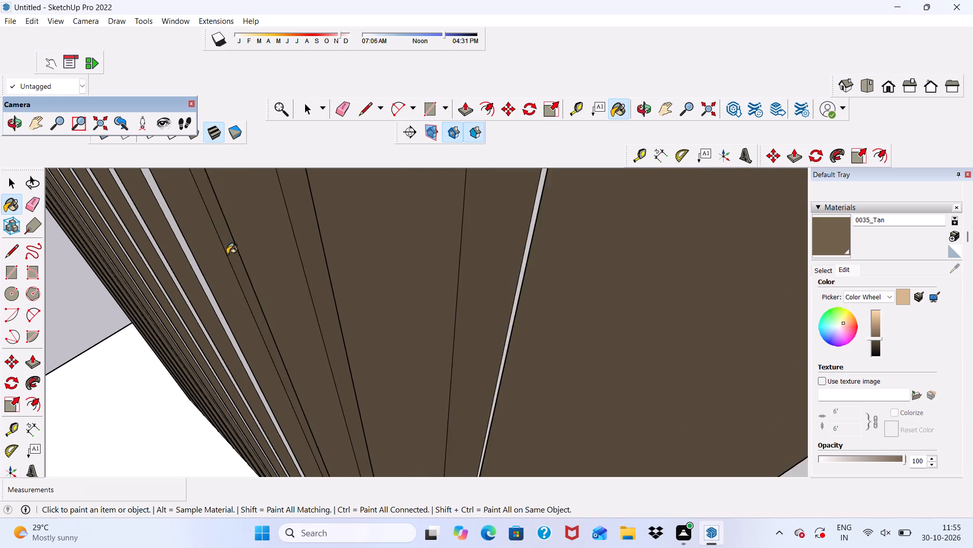
{"action": "scroll", "coordinate": [207, 277], "scroll_direction": "up", "scroll_amount": 5}
{"action": "left_click", "coordinate": [197, 278]}
Paint the top ends of the fourth and fifth slats from the projecting wall with 0035_Tan.
{"action": "scroll", "coordinate": [242, 255], "scroll_direction": "down", "scroll_amount": 18}
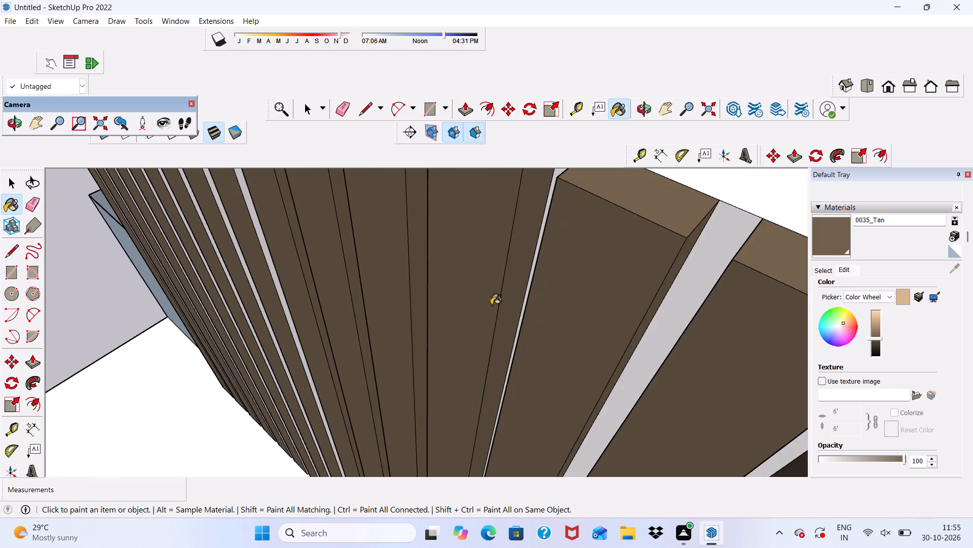
{"action": "scroll", "coordinate": [491, 305], "scroll_direction": "down", "scroll_amount": 7}
{"action": "scroll", "coordinate": [482, 224], "scroll_direction": "up", "scroll_amount": 4}
{"action": "left_click", "coordinate": [490, 208]}
{"action": "left_click", "coordinate": [439, 179]}
{"action": "scroll", "coordinate": [465, 208], "scroll_direction": "down", "scroll_amount": 5}
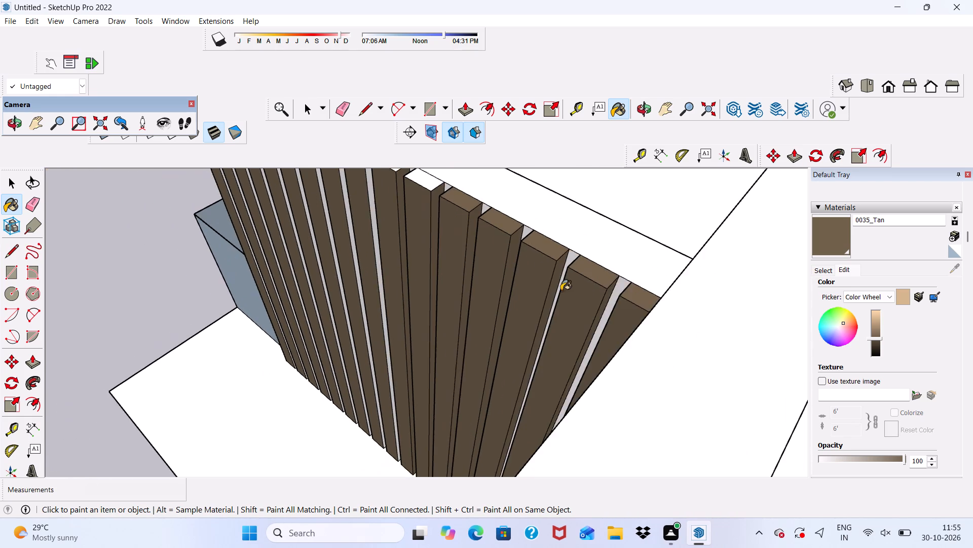
Paint the top ends of the next three slats away from the projecting wall with 0035_Tan.
{"action": "scroll", "coordinate": [561, 291], "scroll_direction": "down", "scroll_amount": 1}
{"action": "scroll", "coordinate": [526, 215], "scroll_direction": "down", "scroll_amount": 7}
{"action": "scroll", "coordinate": [516, 286], "scroll_direction": "up", "scroll_amount": 1}
{"action": "middle_click_drag", "start_coordinate": [516, 286], "coordinate": [565, 339]}
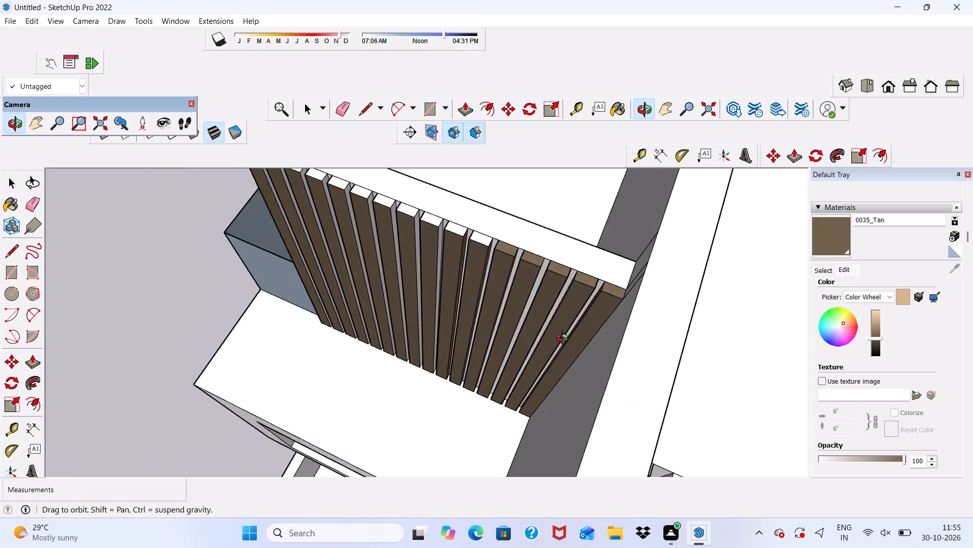
{"action": "middle_click_drag", "start_coordinate": [565, 339], "coordinate": [555, 331]}
{"action": "scroll", "coordinate": [516, 245], "scroll_direction": "up", "scroll_amount": 8}
{"action": "left_click", "coordinate": [452, 242]}
{"action": "left_click", "coordinate": [408, 213]}
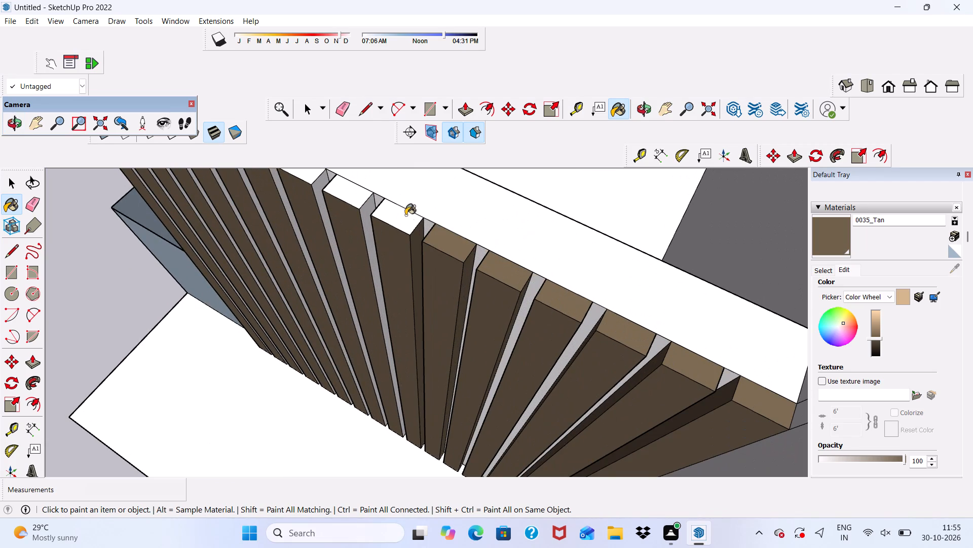
{"action": "left_click", "coordinate": [338, 192]}
Paint the unpainted sides facing the projecting wall on the middle slats with 0035_Tan, working towards the free end.
{"action": "left_click", "coordinate": [361, 220]}
{"action": "scroll", "coordinate": [345, 256], "scroll_direction": "up", "scroll_amount": 4}
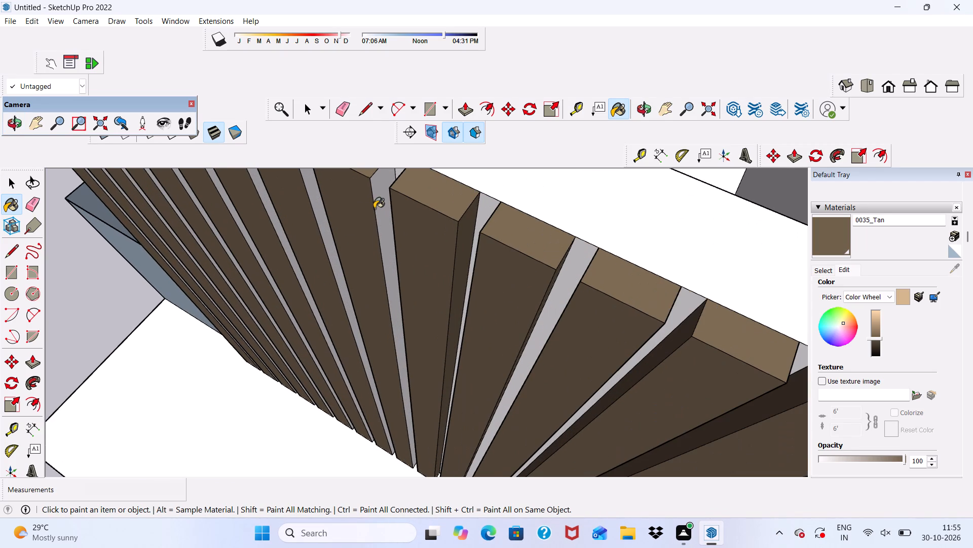
{"action": "left_click", "coordinate": [377, 204]}
{"action": "left_click", "coordinate": [321, 215]}
{"action": "scroll", "coordinate": [286, 242], "scroll_direction": "up", "scroll_amount": 3}
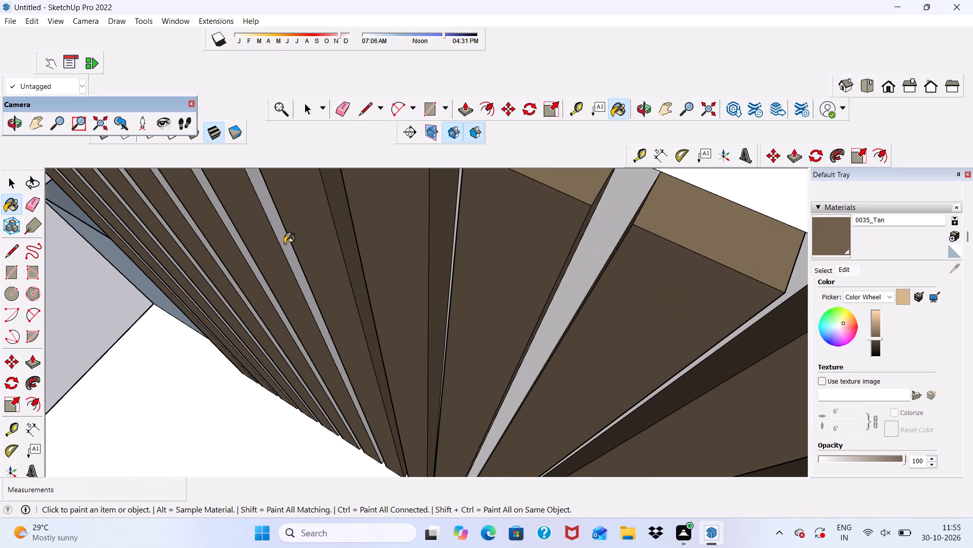
{"action": "left_click", "coordinate": [284, 244]}
{"action": "scroll", "coordinate": [208, 232], "scroll_direction": "up", "scroll_amount": 8}
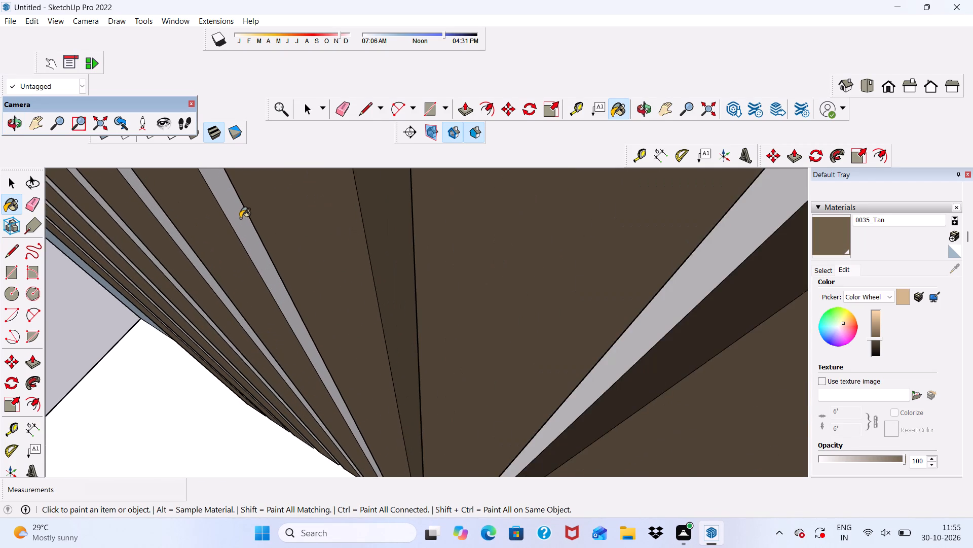
{"action": "left_click", "coordinate": [241, 219]}
{"action": "scroll", "coordinate": [207, 271], "scroll_direction": "up", "scroll_amount": 3}
{"action": "left_click", "coordinate": [207, 271]}
Paint the unpainted sides of the last slats near the free end of the row with 0035_Tan.
{"action": "scroll", "coordinate": [156, 293], "scroll_direction": "up", "scroll_amount": 4}
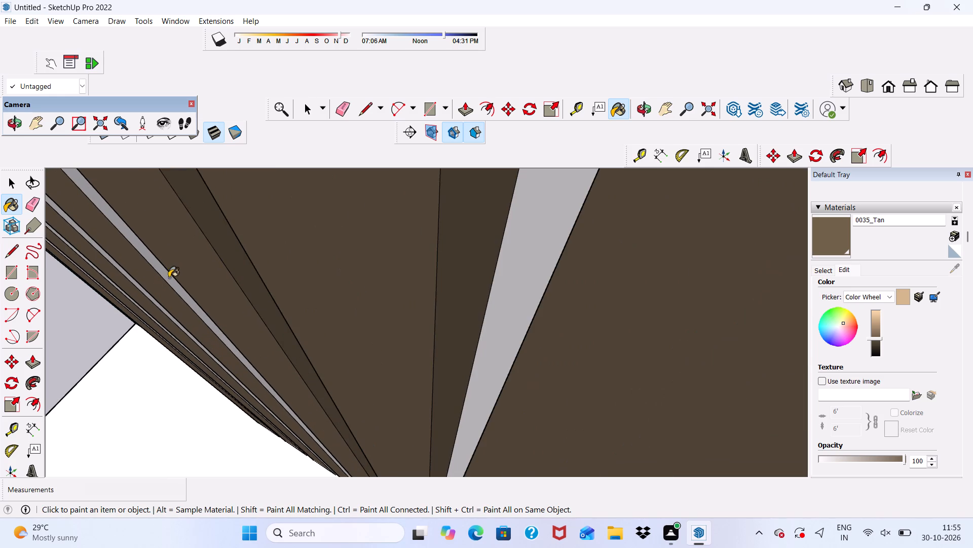
{"action": "left_click", "coordinate": [174, 275]}
{"action": "scroll", "coordinate": [162, 312], "scroll_direction": "up", "scroll_amount": 4}
{"action": "left_click", "coordinate": [140, 283]}
{"action": "scroll", "coordinate": [140, 283], "scroll_direction": "down", "scroll_amount": 5}
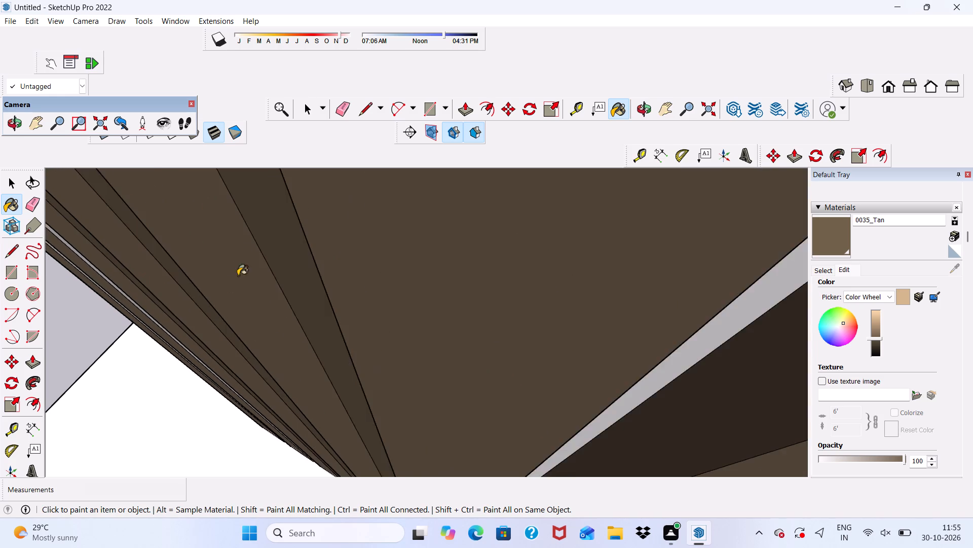
{"action": "scroll", "coordinate": [238, 276], "scroll_direction": "down", "scroll_amount": 12}
{"action": "scroll", "coordinate": [178, 300], "scroll_direction": "up", "scroll_amount": 5}
{"action": "scroll", "coordinate": [245, 265], "scroll_direction": "up", "scroll_amount": 5}
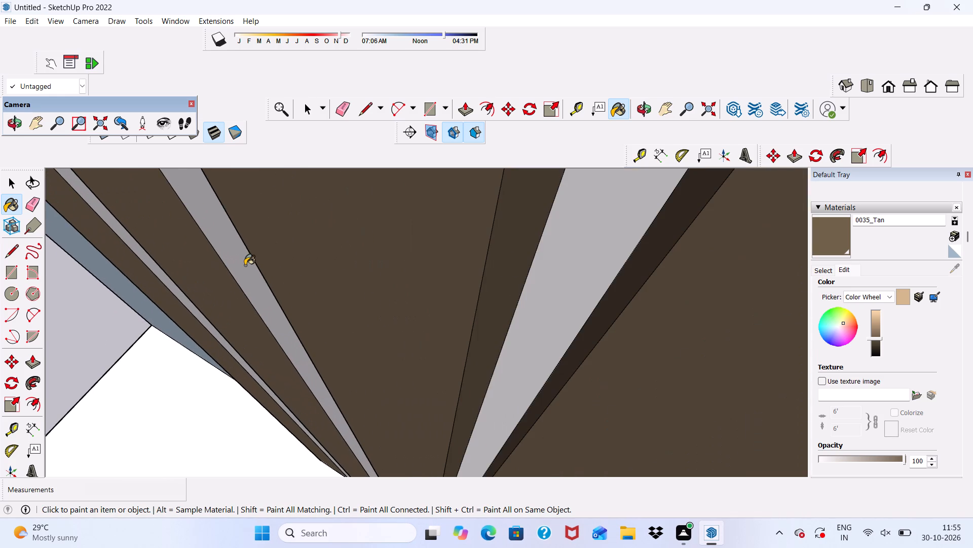
{"action": "left_click", "coordinate": [245, 266]}
{"action": "left_click", "coordinate": [165, 285]}
{"action": "left_click", "coordinate": [167, 284]}
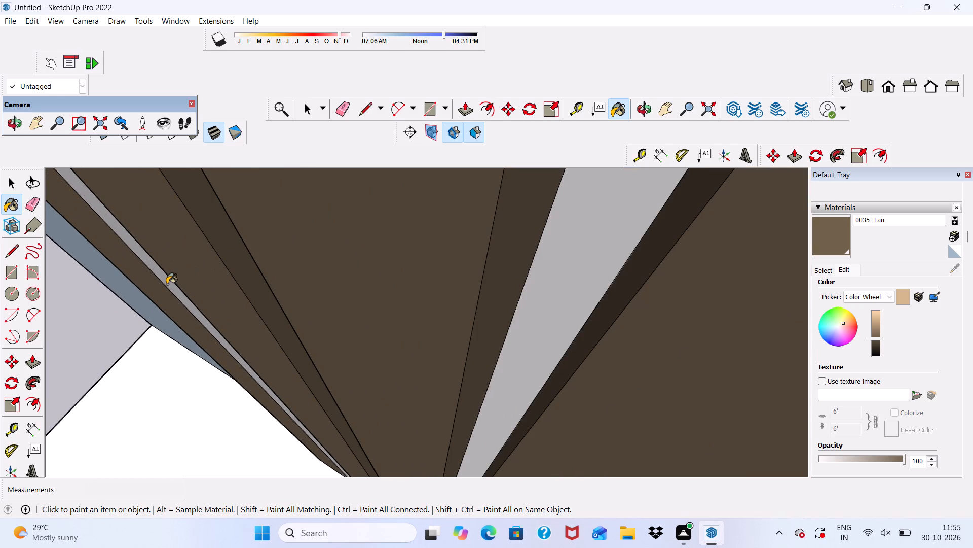
Paint the white top ends of the slats between the free end and the middle of the row with 0035_Tan.
{"action": "scroll", "coordinate": [183, 292], "scroll_direction": "down", "scroll_amount": 20}
{"action": "scroll", "coordinate": [183, 292], "scroll_direction": "down", "scroll_amount": 14}
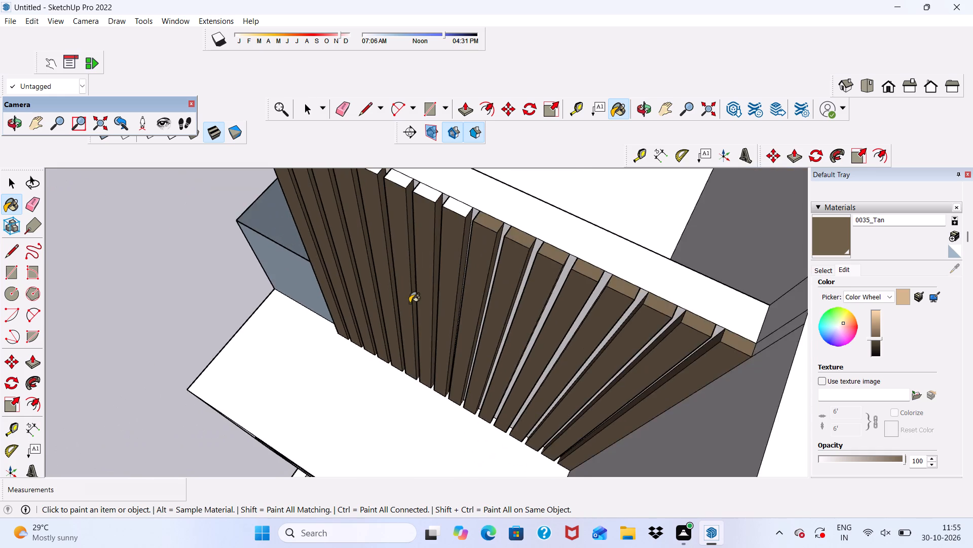
{"action": "scroll", "coordinate": [409, 303], "scroll_direction": "down", "scroll_amount": 2}
{"action": "scroll", "coordinate": [358, 212], "scroll_direction": "up", "scroll_amount": 5}
{"action": "left_click", "coordinate": [334, 209]}
{"action": "scroll", "coordinate": [351, 226], "scroll_direction": "up", "scroll_amount": 5}
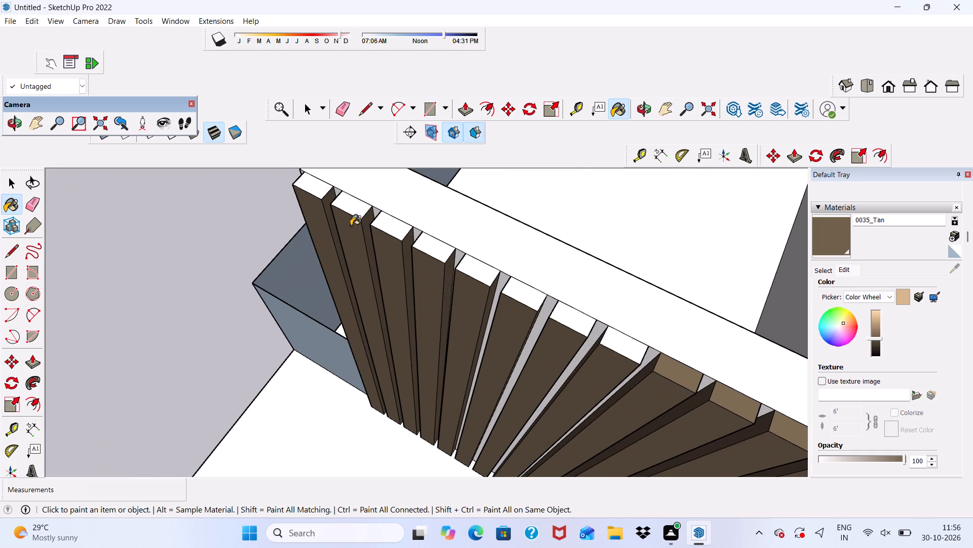
{"action": "left_click", "coordinate": [353, 200]}
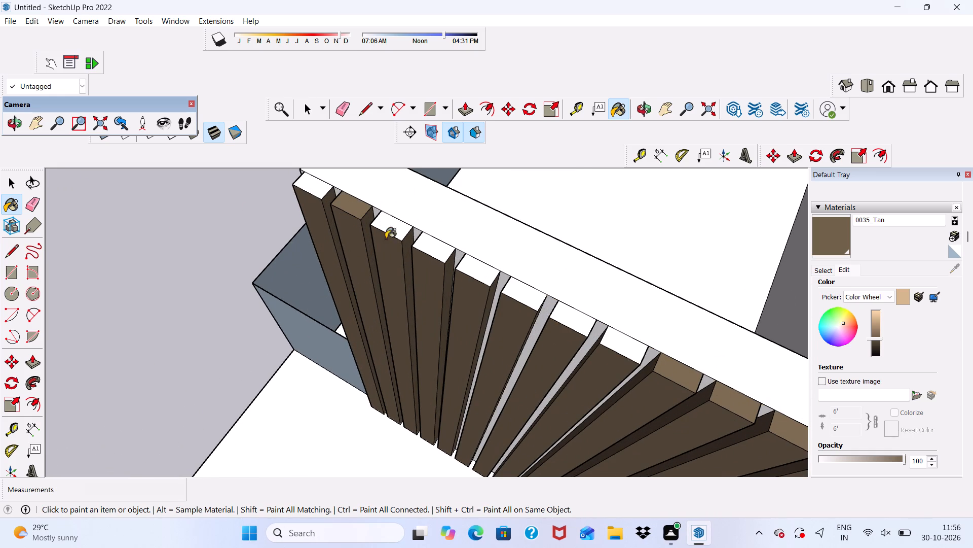
{"action": "scroll", "coordinate": [398, 249], "scroll_direction": "up", "scroll_amount": 4}
{"action": "left_click", "coordinate": [397, 225]}
{"action": "left_click", "coordinate": [431, 253]}
{"action": "left_click", "coordinate": [443, 254]}
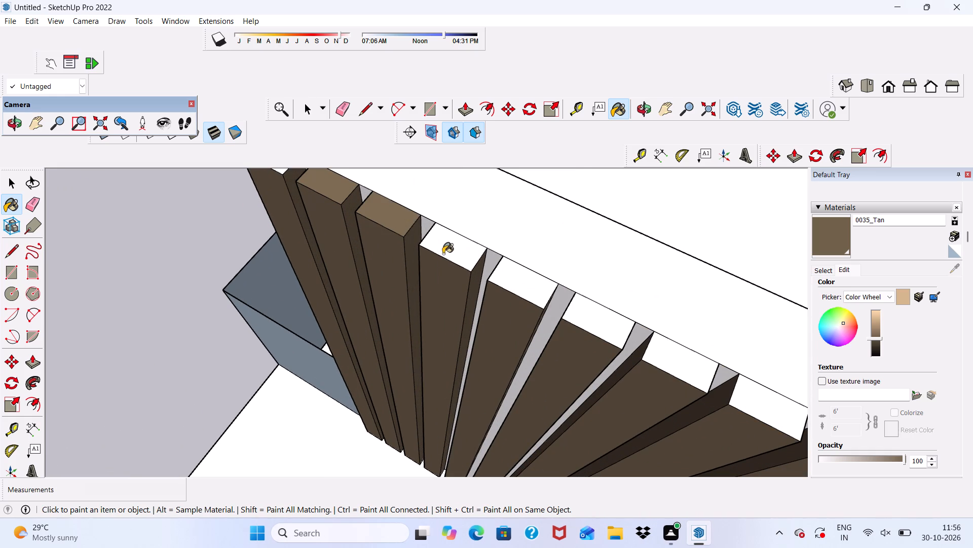
{"action": "left_click", "coordinate": [520, 294]}
{"action": "left_click_drag", "start_coordinate": [578, 313], "coordinate": [584, 318]}
{"action": "left_click", "coordinate": [668, 361]}
Paint the skipped mid-row top end and the outermost slat's top end with 0035_Tan.
{"action": "scroll", "coordinate": [550, 242], "scroll_direction": "down", "scroll_amount": 5}
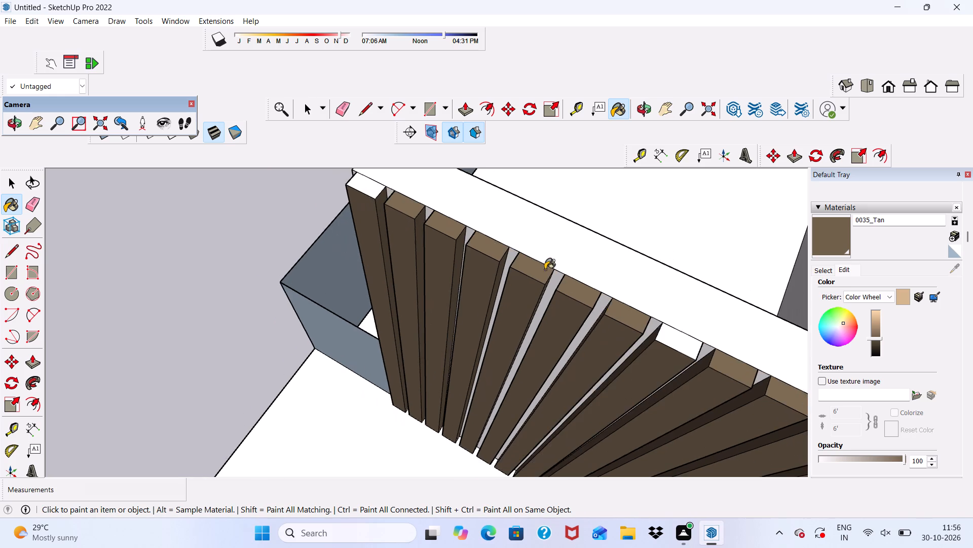
{"action": "scroll", "coordinate": [545, 269], "scroll_direction": "down", "scroll_amount": 1}
{"action": "scroll", "coordinate": [696, 337], "scroll_direction": "up", "scroll_amount": 1}
{"action": "left_click", "coordinate": [664, 332]}
{"action": "scroll", "coordinate": [350, 180], "scroll_direction": "up", "scroll_amount": 1}
{"action": "left_click", "coordinate": [350, 178]}
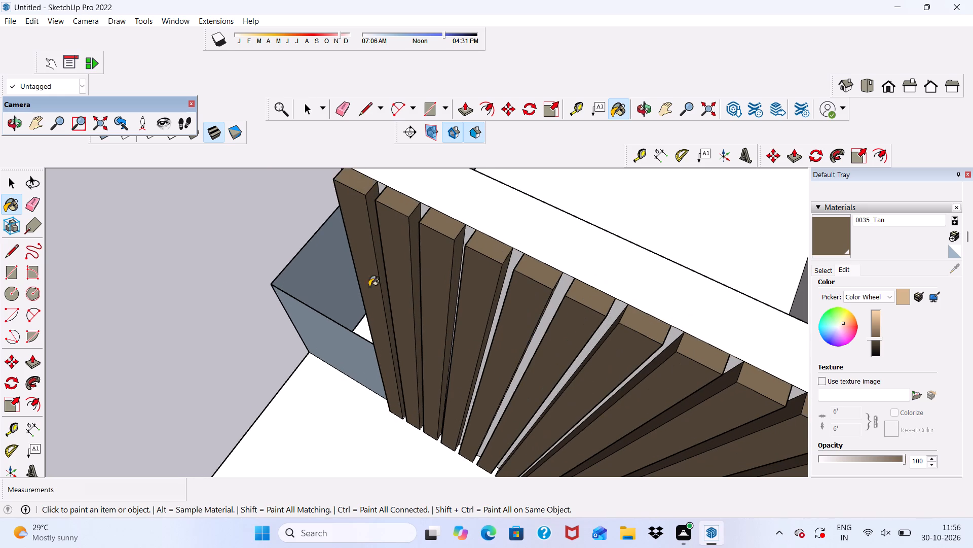
Paint the white wall strips in the third and fourth gaps from the slats' free end with 0035_Tan.
{"action": "middle_click_drag", "start_coordinate": [369, 294], "coordinate": [430, 216]}
{"action": "scroll", "coordinate": [354, 208], "scroll_direction": "up", "scroll_amount": 5}
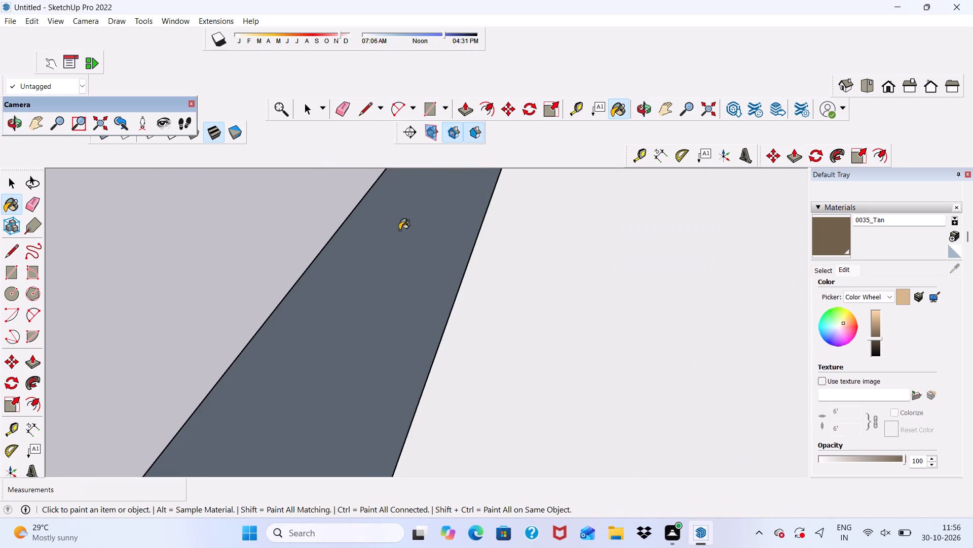
{"action": "scroll", "coordinate": [380, 213], "scroll_direction": "down", "scroll_amount": 20}
{"action": "scroll", "coordinate": [380, 213], "scroll_direction": "down", "scroll_amount": 7}
{"action": "middle_click_drag", "start_coordinate": [531, 292], "coordinate": [575, 155]}
{"action": "scroll", "coordinate": [575, 155], "scroll_direction": "up", "scroll_amount": 1}
{"action": "scroll", "coordinate": [554, 179], "scroll_direction": "down", "scroll_amount": 5}
{"action": "scroll", "coordinate": [514, 231], "scroll_direction": "up", "scroll_amount": 11}
{"action": "scroll", "coordinate": [546, 340], "scroll_direction": "up", "scroll_amount": 1}
{"action": "scroll", "coordinate": [466, 186], "scroll_direction": "down", "scroll_amount": 6}
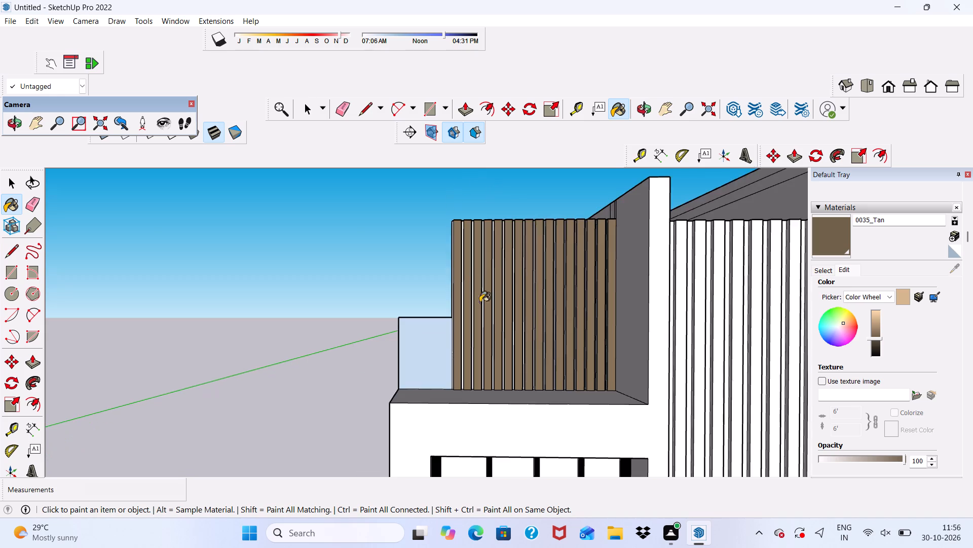
{"action": "scroll", "coordinate": [510, 284], "scroll_direction": "up", "scroll_amount": 20}
{"action": "scroll", "coordinate": [510, 284], "scroll_direction": "up", "scroll_amount": 6}
{"action": "left_click", "coordinate": [508, 249]}
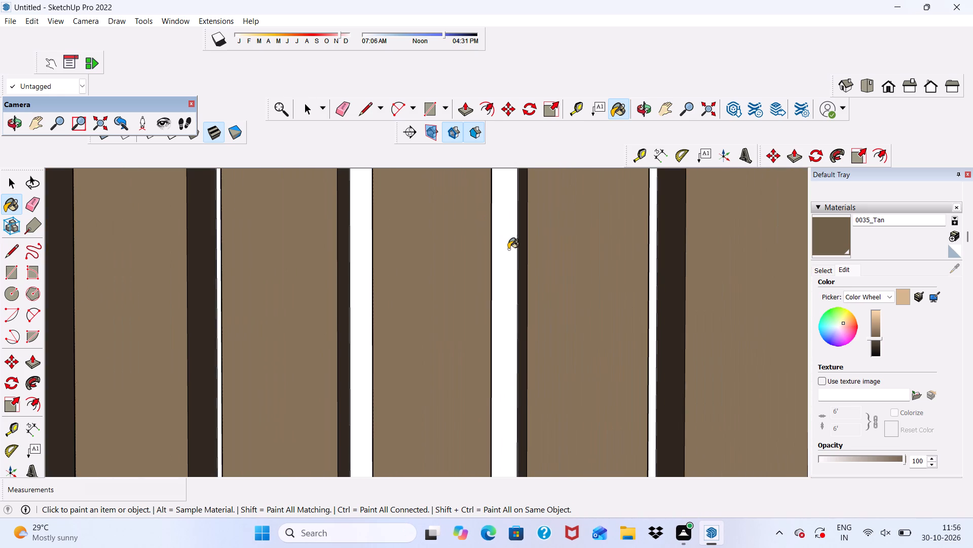
{"action": "left_click", "coordinate": [357, 284]}
Paint the white wall strips in the two gaps nearest the slats' free end with 0035_Tan.
{"action": "scroll", "coordinate": [357, 284], "scroll_direction": "down", "scroll_amount": 6}
{"action": "scroll", "coordinate": [307, 303], "scroll_direction": "up", "scroll_amount": 4}
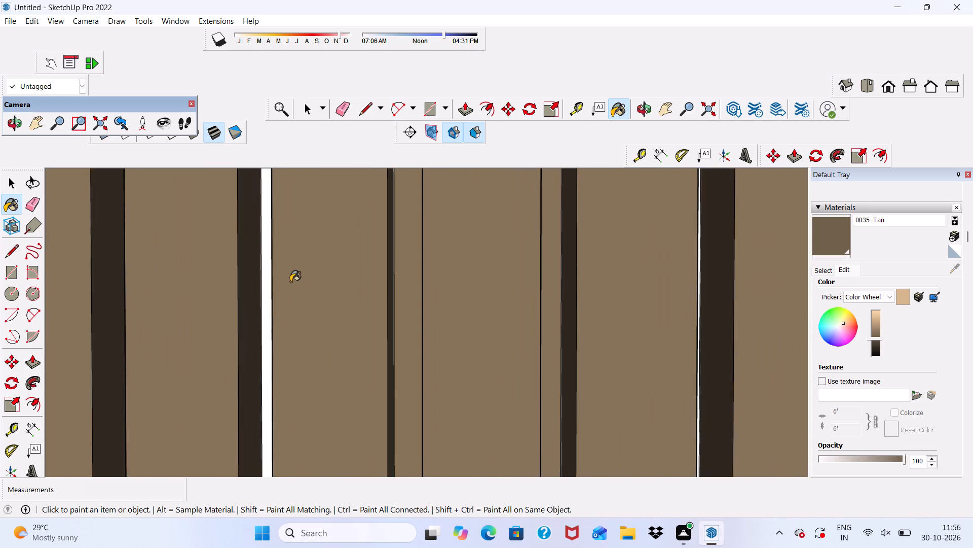
{"action": "scroll", "coordinate": [290, 282], "scroll_direction": "up", "scroll_amount": 5}
{"action": "left_click", "coordinate": [256, 263]}
{"action": "scroll", "coordinate": [260, 258], "scroll_direction": "down", "scroll_amount": 12}
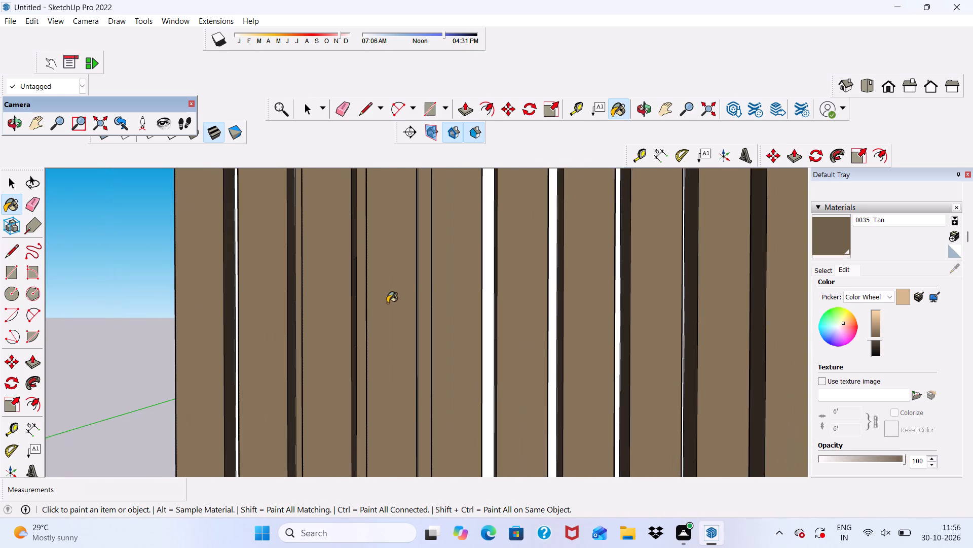
{"action": "scroll", "coordinate": [238, 255], "scroll_direction": "up", "scroll_amount": 13}
{"action": "scroll", "coordinate": [195, 271], "scroll_direction": "down", "scroll_amount": 1}
{"action": "middle_click_drag", "start_coordinate": [213, 285], "coordinate": [252, 300]}
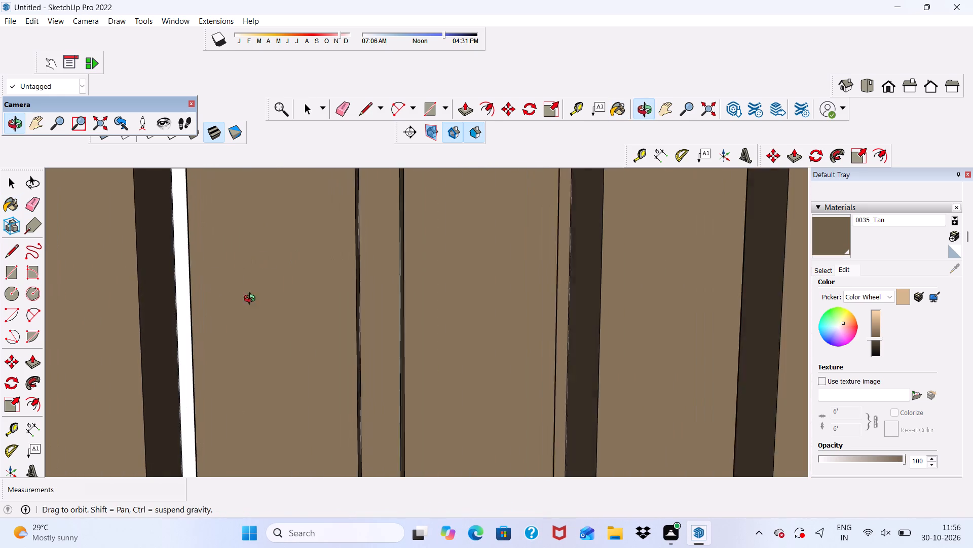
{"action": "middle_click_drag", "start_coordinate": [252, 300], "coordinate": [257, 301]}
{"action": "scroll", "coordinate": [257, 301], "scroll_direction": "up", "scroll_amount": 1}
{"action": "scroll", "coordinate": [123, 292], "scroll_direction": "up", "scroll_amount": 2}
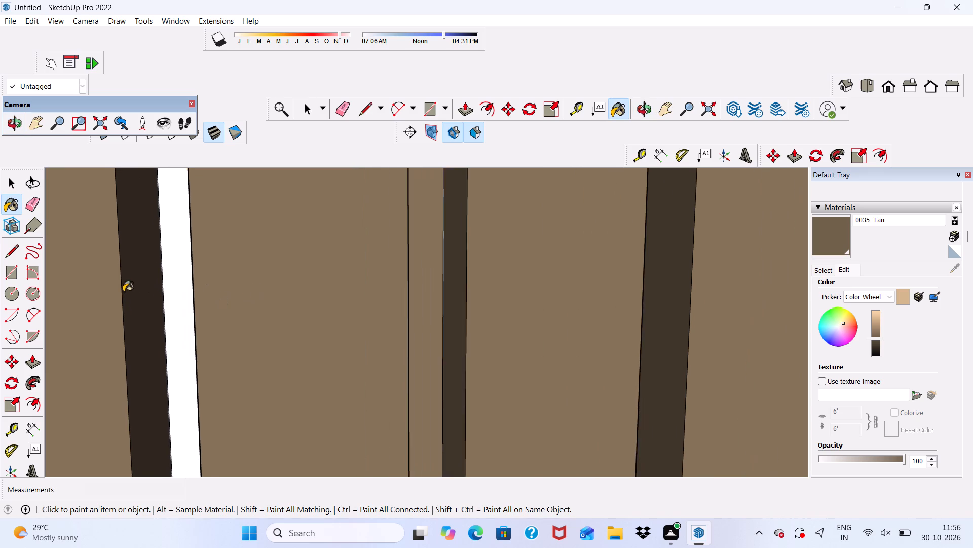
{"action": "scroll", "coordinate": [123, 292], "scroll_direction": "up", "scroll_amount": 3}
{"action": "left_click", "coordinate": [179, 279]}
Paint the exposed faces at the free end of the slatted wall, beside the outermost slat, with 0035_Tan.
{"action": "scroll", "coordinate": [179, 279], "scroll_direction": "down", "scroll_amount": 15}
{"action": "middle_click_drag", "start_coordinate": [178, 304], "coordinate": [270, 345]}
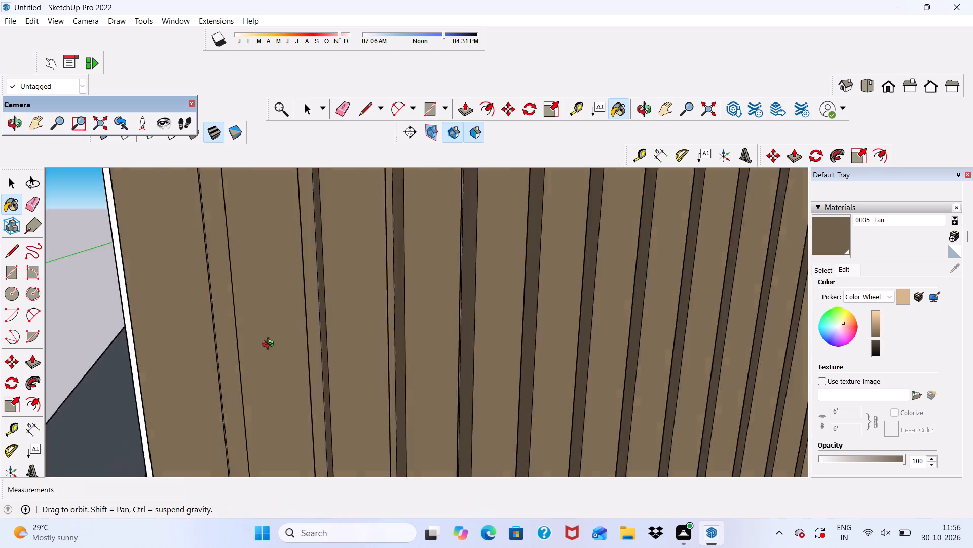
{"action": "middle_click_drag", "start_coordinate": [270, 345], "coordinate": [361, 357]}
{"action": "scroll", "coordinate": [88, 319], "scroll_direction": "up", "scroll_amount": 4}
{"action": "left_click", "coordinate": [94, 318]}
{"action": "scroll", "coordinate": [94, 318], "scroll_direction": "down", "scroll_amount": 5}
{"action": "left_click", "coordinate": [86, 347]}
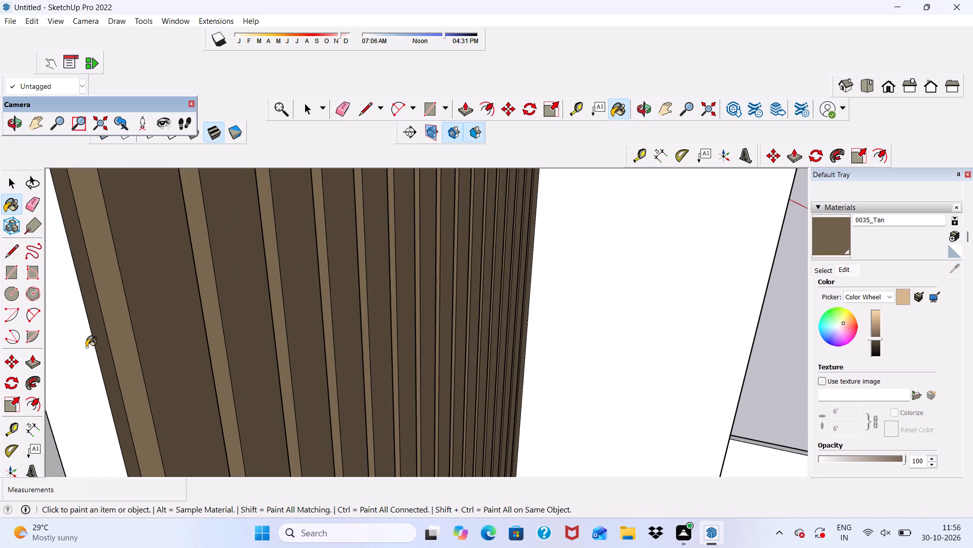
Paint the top face of the backing wall behind the slats with 0035_Tan.
{"action": "scroll", "coordinate": [86, 341], "scroll_direction": "down", "scroll_amount": 14}
{"action": "middle_click_drag", "start_coordinate": [251, 470], "coordinate": [208, 490]}
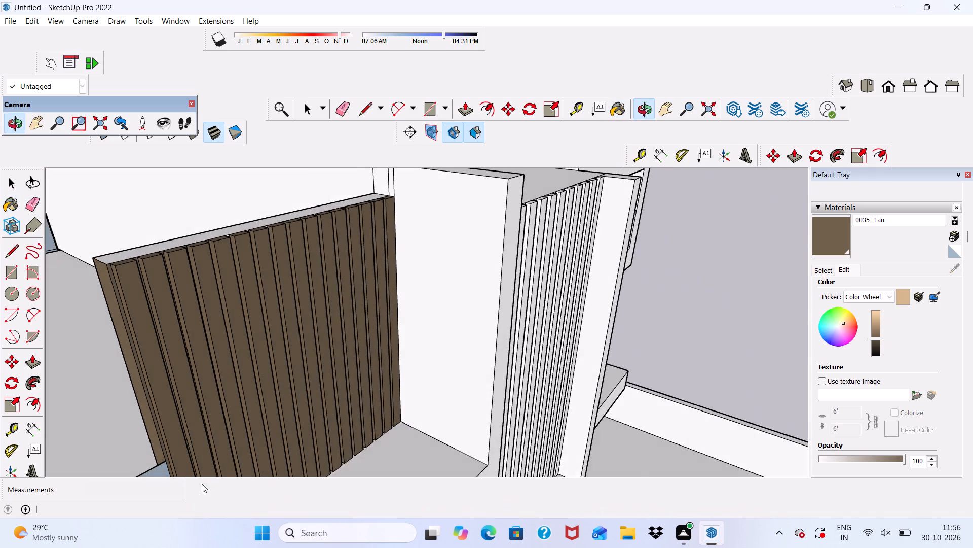
{"action": "scroll", "coordinate": [135, 260], "scroll_direction": "up", "scroll_amount": 4}
{"action": "left_click", "coordinate": [136, 246]}
{"action": "scroll", "coordinate": [138, 249], "scroll_direction": "down", "scroll_amount": 4}
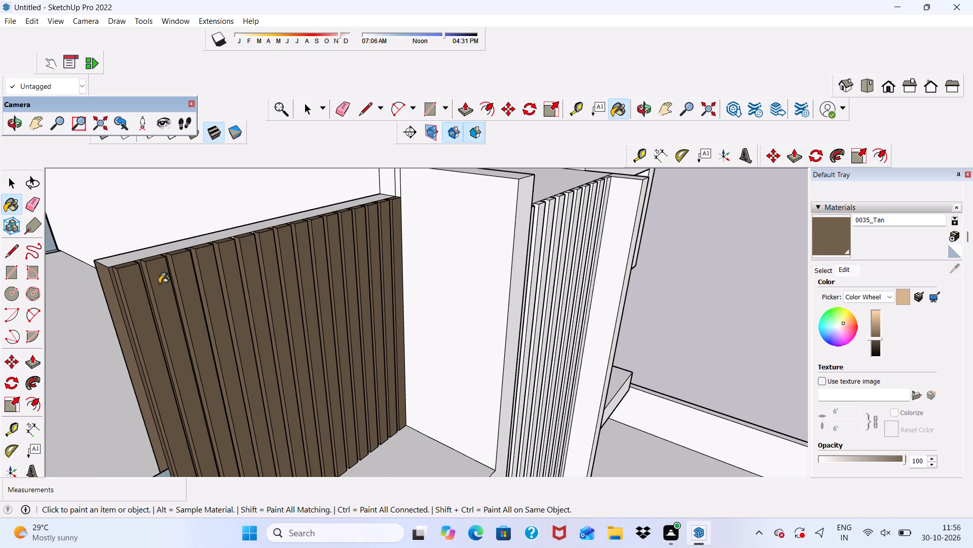
{"action": "scroll", "coordinate": [159, 284], "scroll_direction": "down", "scroll_amount": 3}
{"action": "scroll", "coordinate": [256, 319], "scroll_direction": "down", "scroll_amount": 1}
{"action": "middle_click_drag", "start_coordinate": [264, 337], "coordinate": [260, 410]}
{"action": "scroll", "coordinate": [198, 323], "scroll_direction": "up", "scroll_amount": 4}
{"action": "left_click", "coordinate": [248, 361]}
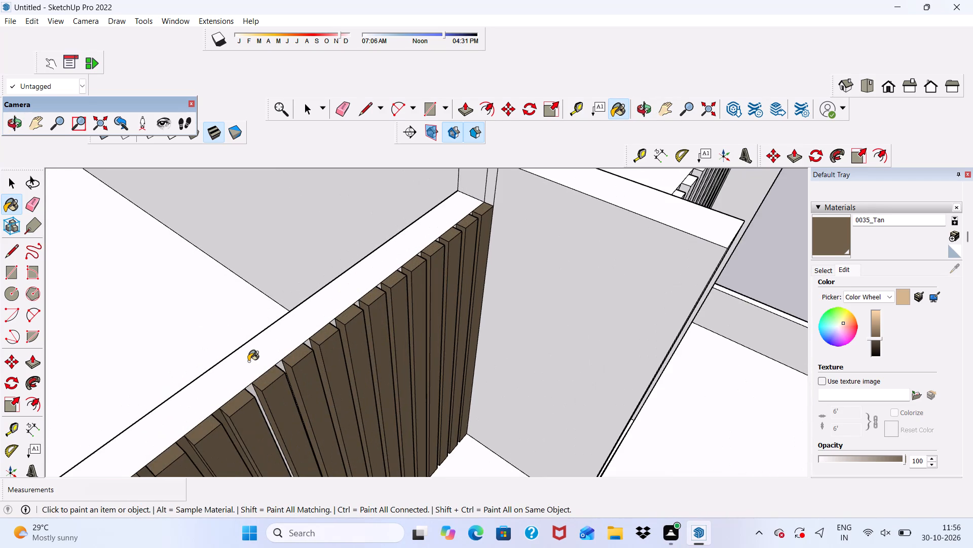
Paint the white wall strips in the fifth and sixth gaps from the slats' free end with 0035_Tan.
{"action": "scroll", "coordinate": [256, 371], "scroll_direction": "down", "scroll_amount": 2}
{"action": "middle_click_drag", "start_coordinate": [279, 421], "coordinate": [189, 302]}
{"action": "scroll", "coordinate": [204, 306], "scroll_direction": "up", "scroll_amount": 12}
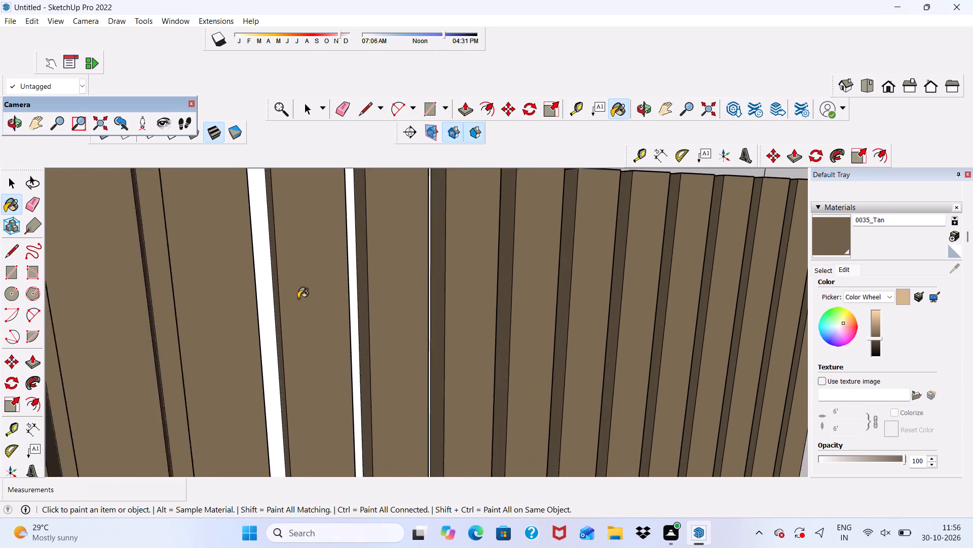
{"action": "scroll", "coordinate": [298, 298], "scroll_direction": "up", "scroll_amount": 2}
{"action": "left_click", "coordinate": [263, 302]}
{"action": "scroll", "coordinate": [384, 353], "scroll_direction": "up", "scroll_amount": 4}
{"action": "left_click", "coordinate": [350, 329]}
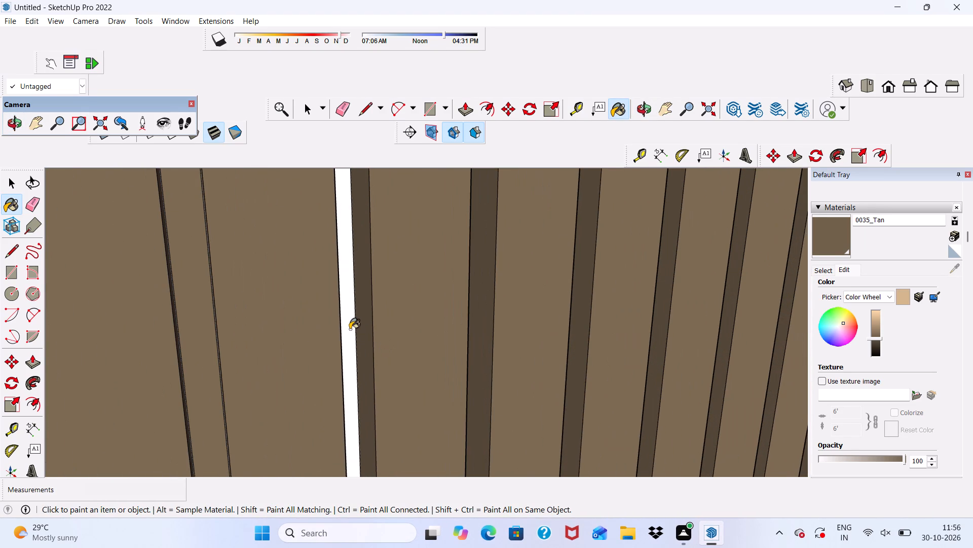
Paint the white wall strips in the next mid-row gaps towards the projecting wall with 0035_Tan.
{"action": "scroll", "coordinate": [350, 329], "scroll_direction": "down", "scroll_amount": 5}
{"action": "middle_click_drag", "start_coordinate": [384, 391], "coordinate": [286, 410]}
{"action": "scroll", "coordinate": [326, 333], "scroll_direction": "up", "scroll_amount": 5}
{"action": "left_click", "coordinate": [375, 303]}
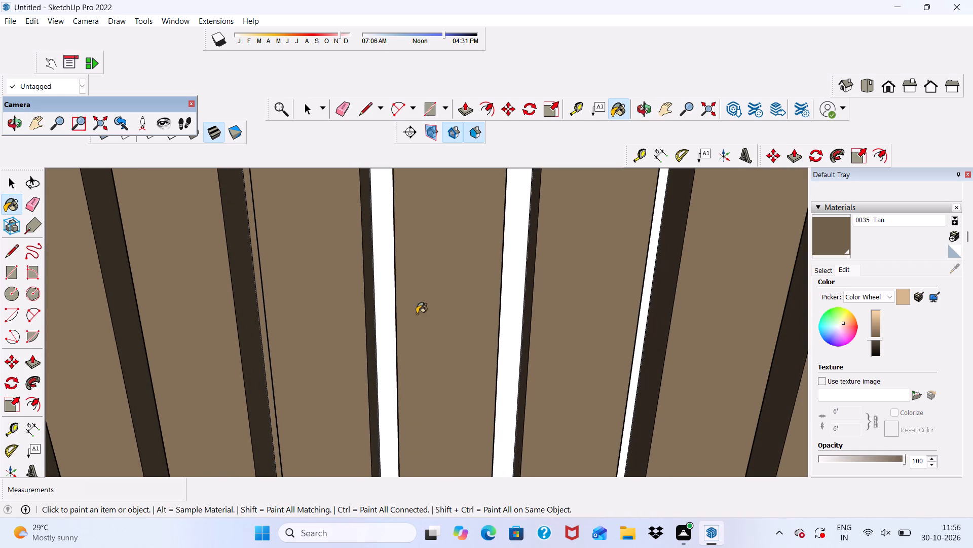
{"action": "scroll", "coordinate": [428, 318], "scroll_direction": "up", "scroll_amount": 3}
{"action": "left_click", "coordinate": [373, 285]}
{"action": "left_click", "coordinate": [538, 338]}
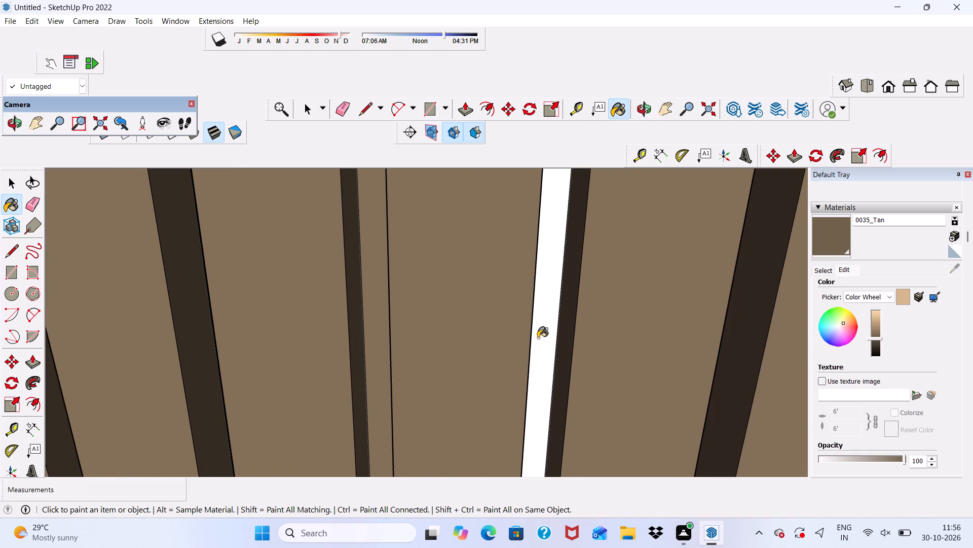
{"action": "scroll", "coordinate": [421, 265], "scroll_direction": "down", "scroll_amount": 6}
{"action": "scroll", "coordinate": [385, 292], "scroll_direction": "down", "scroll_amount": 6}
{"action": "scroll", "coordinate": [512, 334], "scroll_direction": "up", "scroll_amount": 5}
{"action": "left_click", "coordinate": [493, 303]}
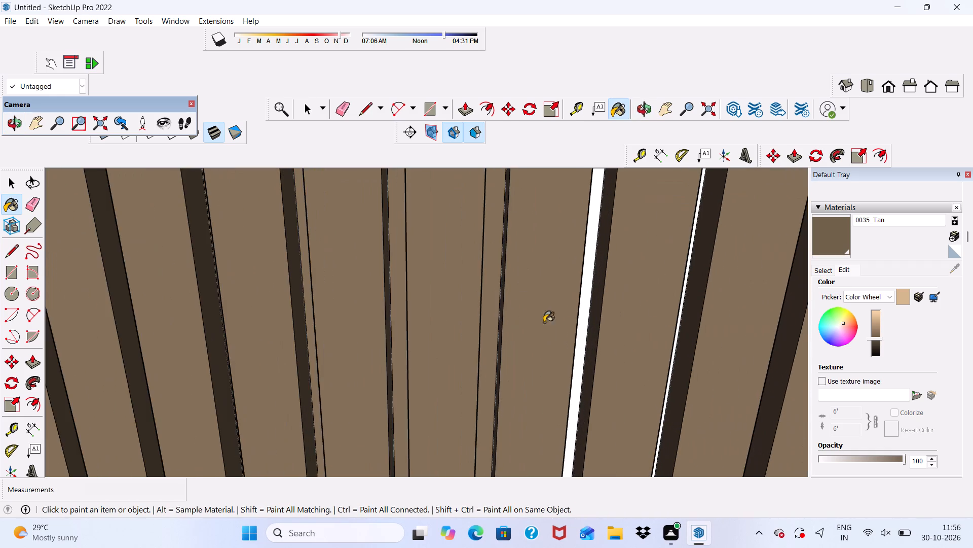
{"action": "scroll", "coordinate": [581, 344], "scroll_direction": "up", "scroll_amount": 4}
{"action": "left_click", "coordinate": [580, 340]}
Paint the white wall strips in the next gaps of the slatted wall towards the projecting wall with 0035_Tan.
{"action": "scroll", "coordinate": [368, 254], "scroll_direction": "down", "scroll_amount": 5}
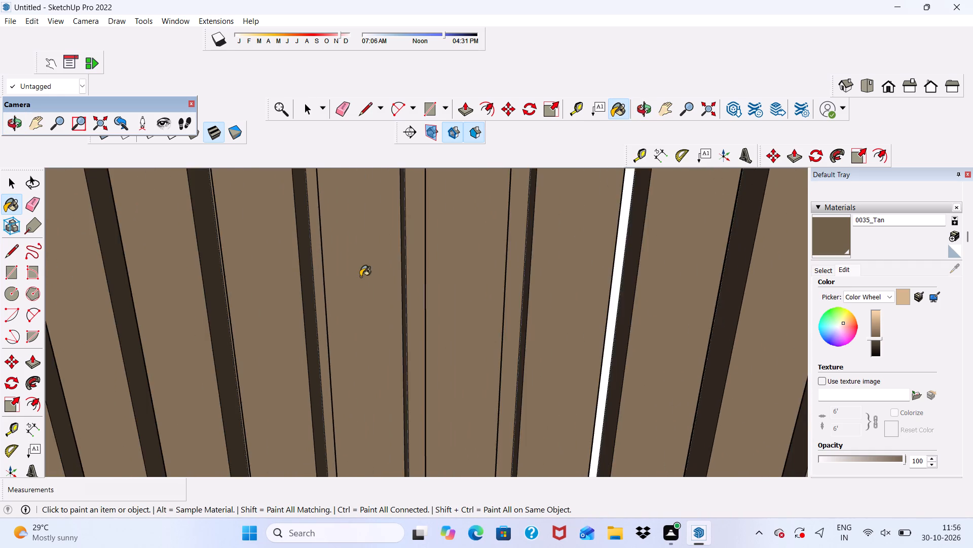
{"action": "scroll", "coordinate": [360, 267], "scroll_direction": "down", "scroll_amount": 5}
{"action": "scroll", "coordinate": [505, 324], "scroll_direction": "up", "scroll_amount": 6}
{"action": "left_click", "coordinate": [507, 301]}
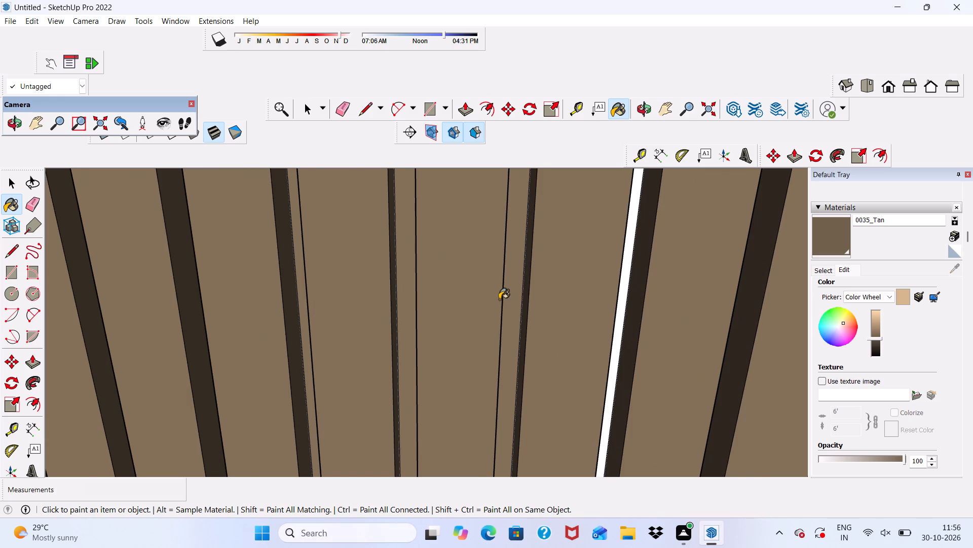
{"action": "scroll", "coordinate": [499, 299], "scroll_direction": "down", "scroll_amount": 4}
{"action": "scroll", "coordinate": [588, 339], "scroll_direction": "up", "scroll_amount": 5}
{"action": "left_click", "coordinate": [590, 333]}
{"action": "scroll", "coordinate": [488, 279], "scroll_direction": "down", "scroll_amount": 7}
{"action": "scroll", "coordinate": [521, 302], "scroll_direction": "down", "scroll_amount": 5}
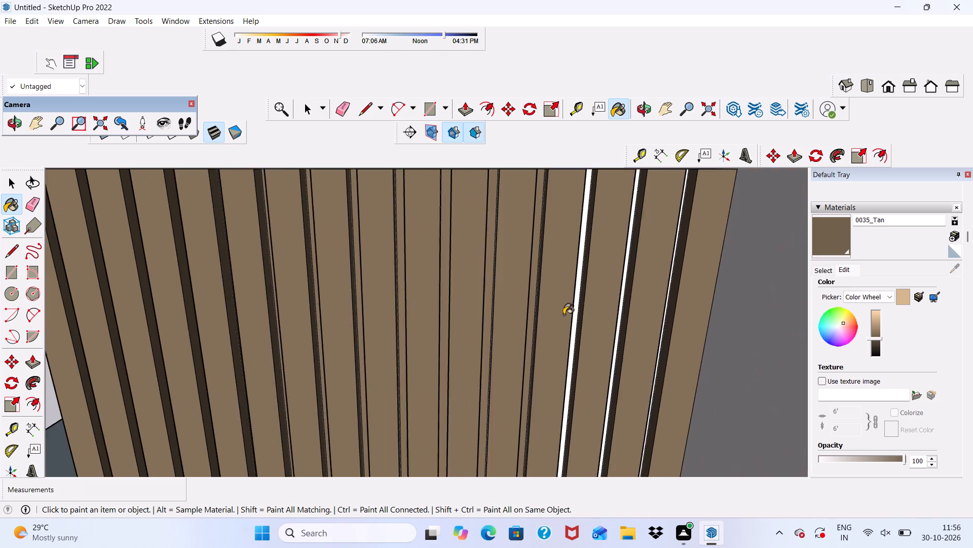
{"action": "scroll", "coordinate": [574, 315], "scroll_direction": "up", "scroll_amount": 8}
{"action": "left_click", "coordinate": [576, 307]}
Paint the remaining white wall strips in the last gaps beside the projecting wall with 0035_Tan.
{"action": "scroll", "coordinate": [576, 307], "scroll_direction": "down", "scroll_amount": 5}
{"action": "scroll", "coordinate": [614, 339], "scroll_direction": "up", "scroll_amount": 5}
{"action": "scroll", "coordinate": [571, 286], "scroll_direction": "up", "scroll_amount": 2}
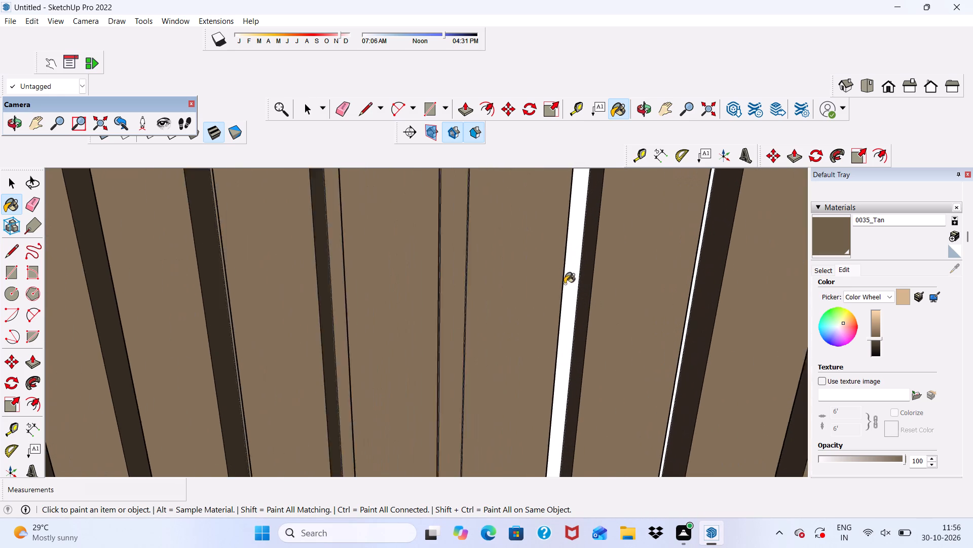
{"action": "scroll", "coordinate": [565, 284], "scroll_direction": "up", "scroll_amount": 2}
{"action": "left_click", "coordinate": [568, 270]}
{"action": "scroll", "coordinate": [532, 262], "scroll_direction": "down", "scroll_amount": 6}
{"action": "scroll", "coordinate": [649, 329], "scroll_direction": "up", "scroll_amount": 1}
{"action": "middle_click_drag", "start_coordinate": [649, 329], "coordinate": [589, 313]}
{"action": "scroll", "coordinate": [628, 328], "scroll_direction": "up", "scroll_amount": 3}
{"action": "left_click", "coordinate": [638, 328]}
{"action": "scroll", "coordinate": [571, 280], "scroll_direction": "down", "scroll_amount": 6}
{"action": "scroll", "coordinate": [728, 331], "scroll_direction": "up", "scroll_amount": 3}
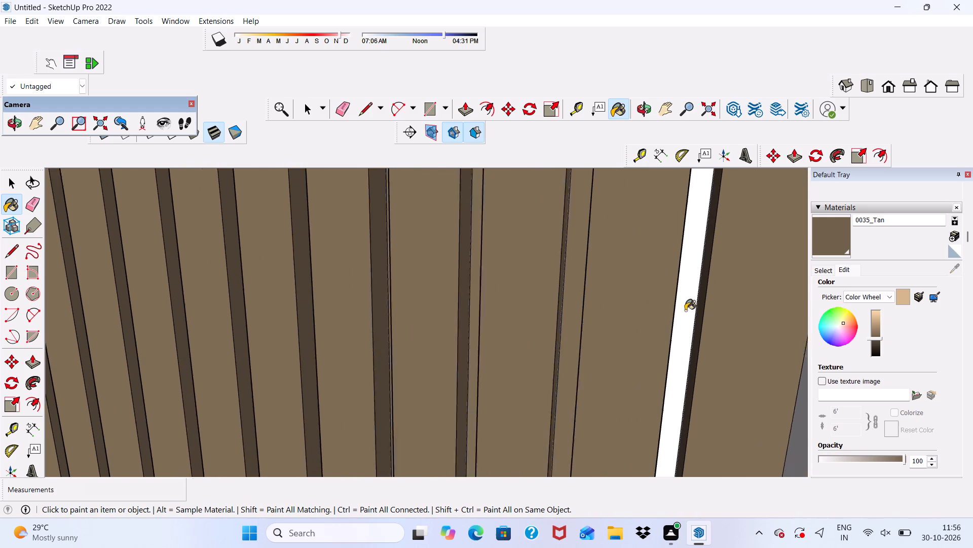
{"action": "scroll", "coordinate": [685, 311], "scroll_direction": "up", "scroll_amount": 2}
{"action": "left_click", "coordinate": [684, 309]}
Paint the first front faces of the tall central slatted panel, at the end nearest the tan slatted wall, with 0035_Tan.
{"action": "scroll", "coordinate": [647, 301], "scroll_direction": "down", "scroll_amount": 5}
{"action": "scroll", "coordinate": [514, 256], "scroll_direction": "down", "scroll_amount": 6}
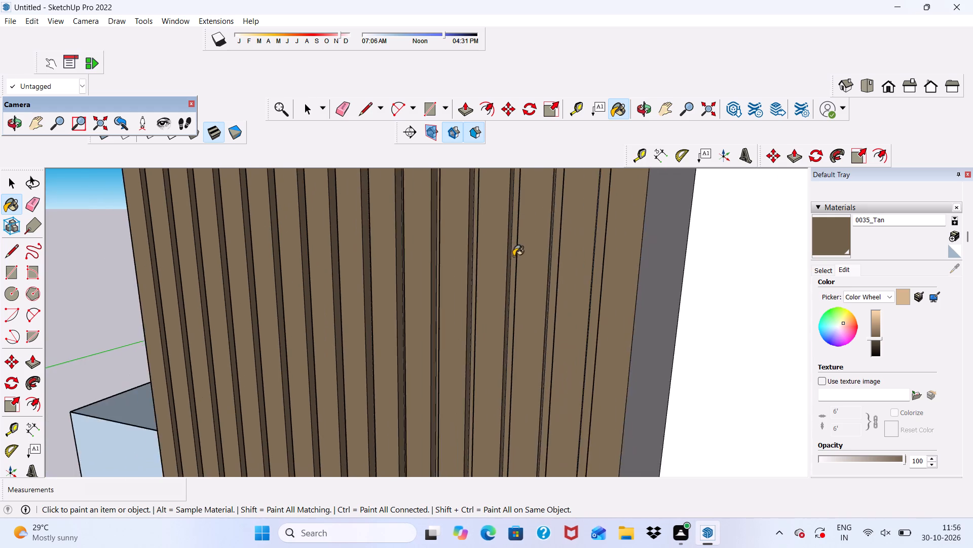
{"action": "scroll", "coordinate": [513, 256], "scroll_direction": "down", "scroll_amount": 2}
{"action": "middle_click_drag", "start_coordinate": [531, 295], "coordinate": [545, 383]}
{"action": "scroll", "coordinate": [545, 383], "scroll_direction": "down", "scroll_amount": 6}
{"action": "scroll", "coordinate": [507, 272], "scroll_direction": "down", "scroll_amount": 5}
{"action": "middle_click_drag", "start_coordinate": [482, 326], "coordinate": [482, 326]}
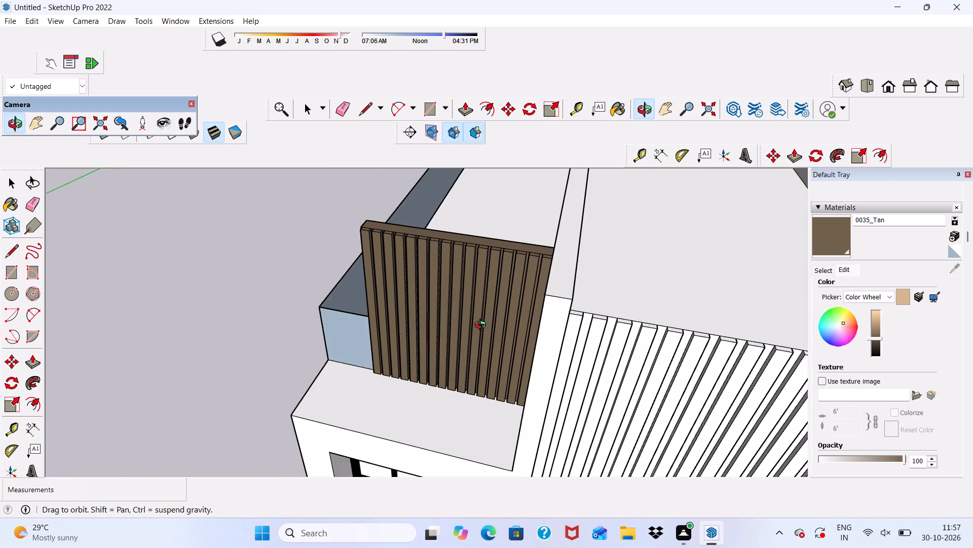
{"action": "middle_click_drag", "start_coordinate": [482, 326], "coordinate": [489, 216]}
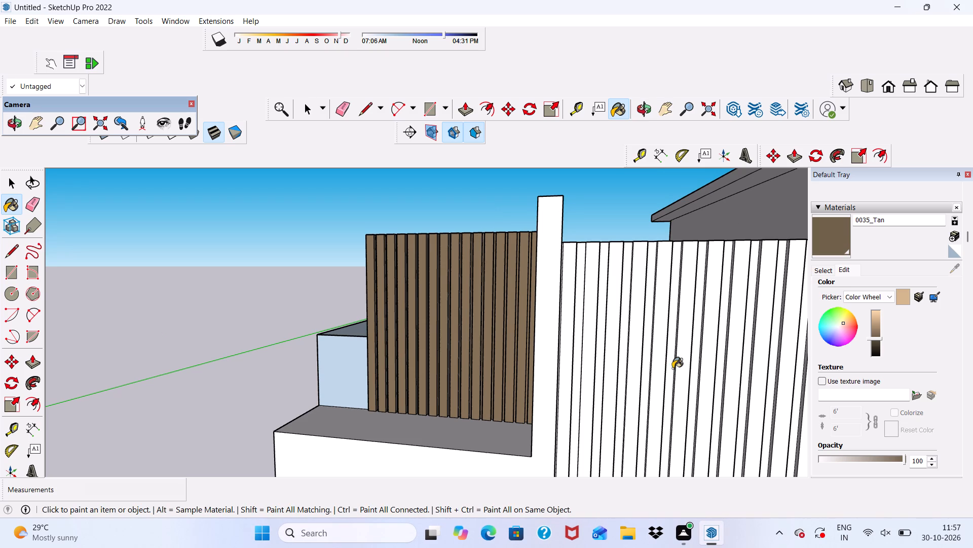
{"action": "scroll", "coordinate": [645, 260], "scroll_direction": "up", "scroll_amount": 3}
{"action": "scroll", "coordinate": [351, 224], "scroll_direction": "down", "scroll_amount": 5}
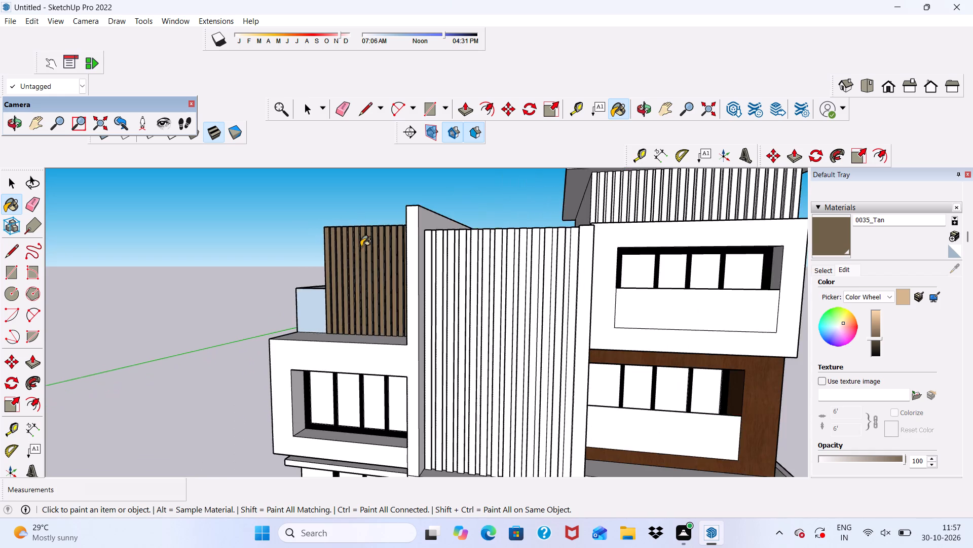
{"action": "scroll", "coordinate": [366, 253], "scroll_direction": "down", "scroll_amount": 4}
{"action": "scroll", "coordinate": [443, 284], "scroll_direction": "up", "scroll_amount": 1}
{"action": "middle_click_drag", "start_coordinate": [446, 303], "coordinate": [500, 320]}
{"action": "scroll", "coordinate": [461, 314], "scroll_direction": "up", "scroll_amount": 7}
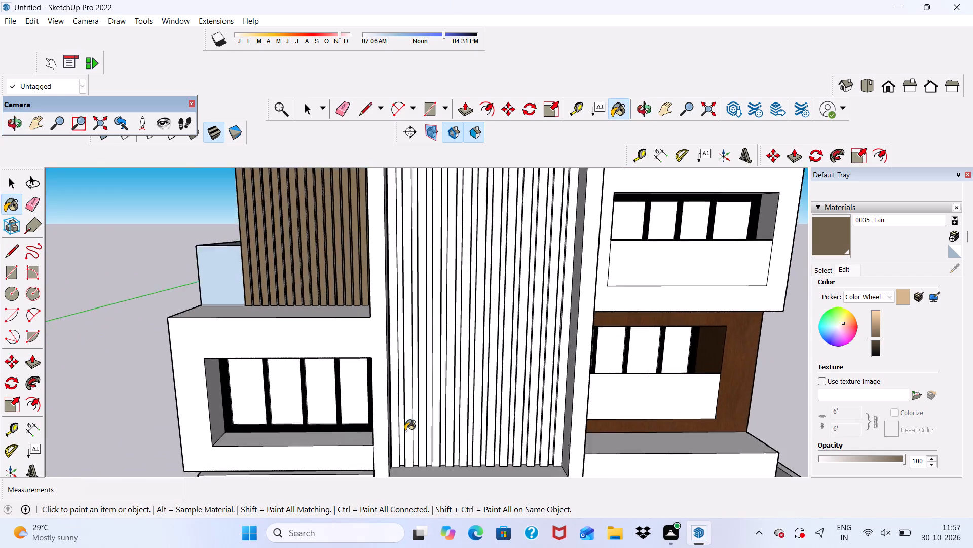
{"action": "scroll", "coordinate": [405, 431], "scroll_direction": "up", "scroll_amount": 8}
{"action": "left_click", "coordinate": [379, 390]}
{"action": "left_click", "coordinate": [397, 395]}
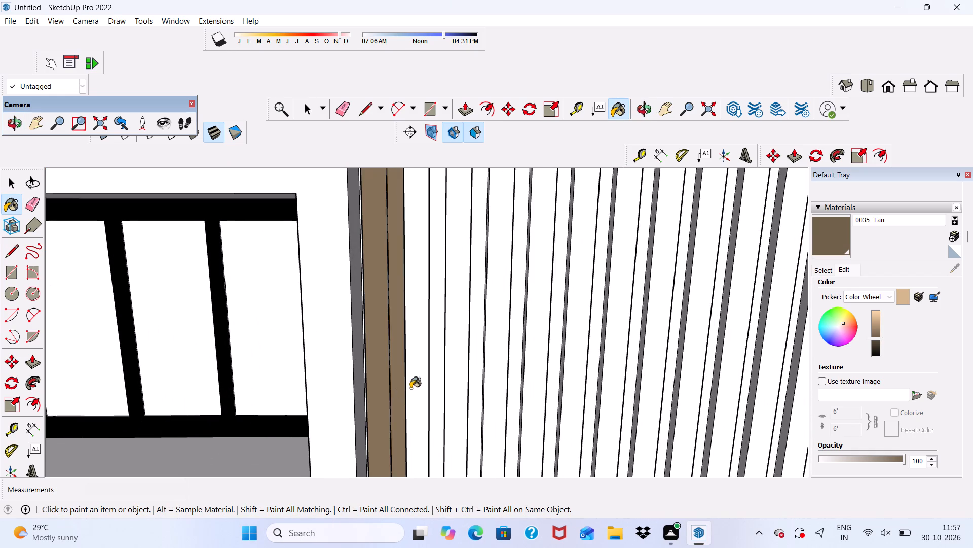
{"action": "scroll", "coordinate": [420, 388], "scroll_direction": "up", "scroll_amount": 2}
{"action": "left_click", "coordinate": [420, 387]}
{"action": "left_click", "coordinate": [448, 389]}
{"action": "left_click", "coordinate": [459, 396]}
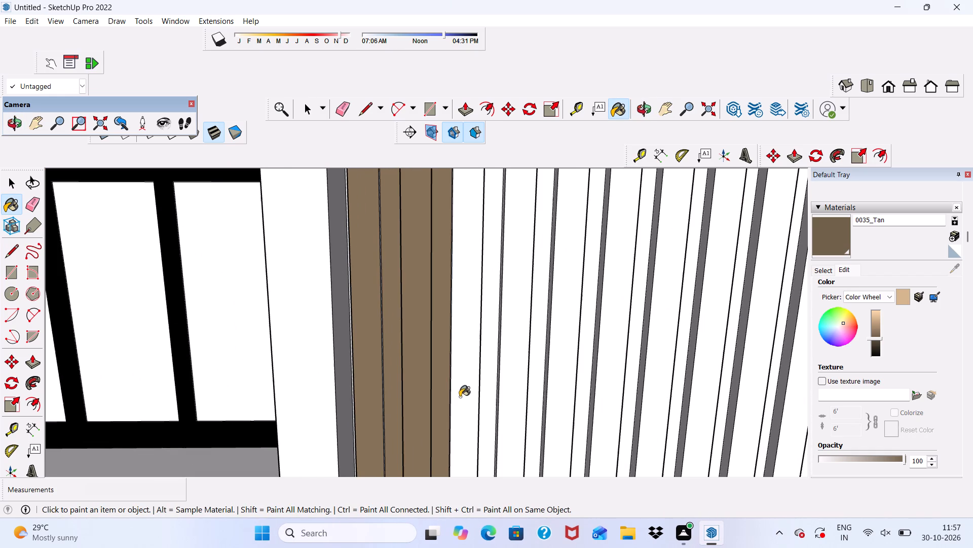
Paint the next slat fronts and gap strips of the tall central panel, towards its middle, with 0035_Tan.
{"action": "left_click", "coordinate": [494, 397]}
{"action": "left_click_drag", "start_coordinate": [501, 398], "coordinate": [508, 399]}
{"action": "left_click", "coordinate": [530, 401]}
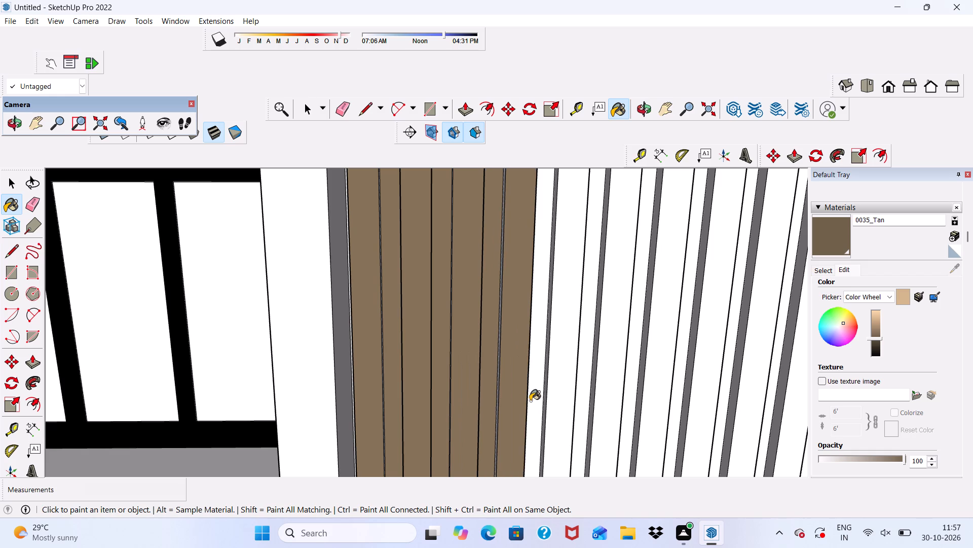
{"action": "left_click", "coordinate": [551, 404]}
{"action": "left_click", "coordinate": [579, 404]}
Continue 0035_Tan across the white slat fronts and gap strips in the middle of the tall central panel.
{"action": "scroll", "coordinate": [472, 284], "scroll_direction": "down", "scroll_amount": 7}
{"action": "scroll", "coordinate": [421, 289], "scroll_direction": "up", "scroll_amount": 2}
{"action": "scroll", "coordinate": [419, 295], "scroll_direction": "down", "scroll_amount": 6}
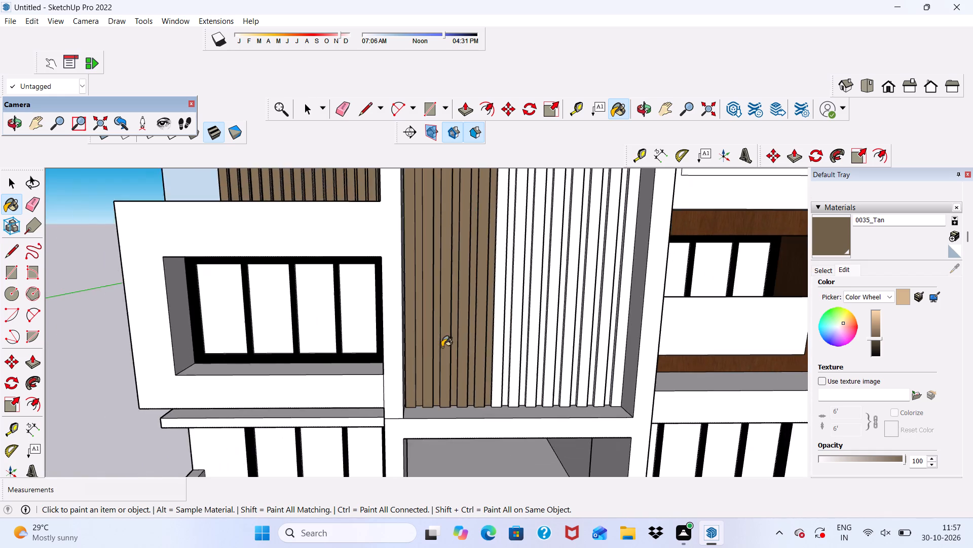
{"action": "scroll", "coordinate": [463, 336], "scroll_direction": "down", "scroll_amount": 7}
{"action": "scroll", "coordinate": [495, 354], "scroll_direction": "up", "scroll_amount": 15}
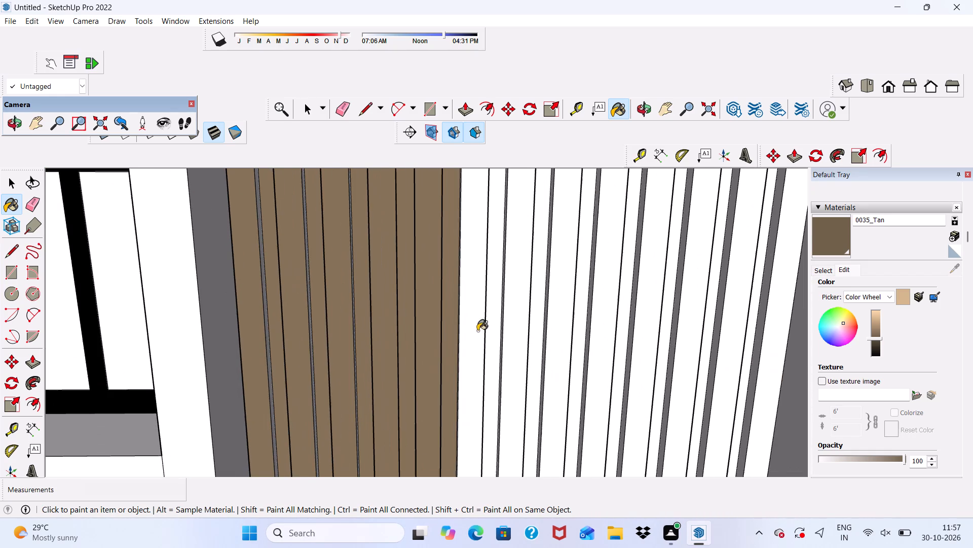
{"action": "left_click", "coordinate": [477, 331]}
{"action": "left_click", "coordinate": [495, 335]}
{"action": "left_click", "coordinate": [505, 338]}
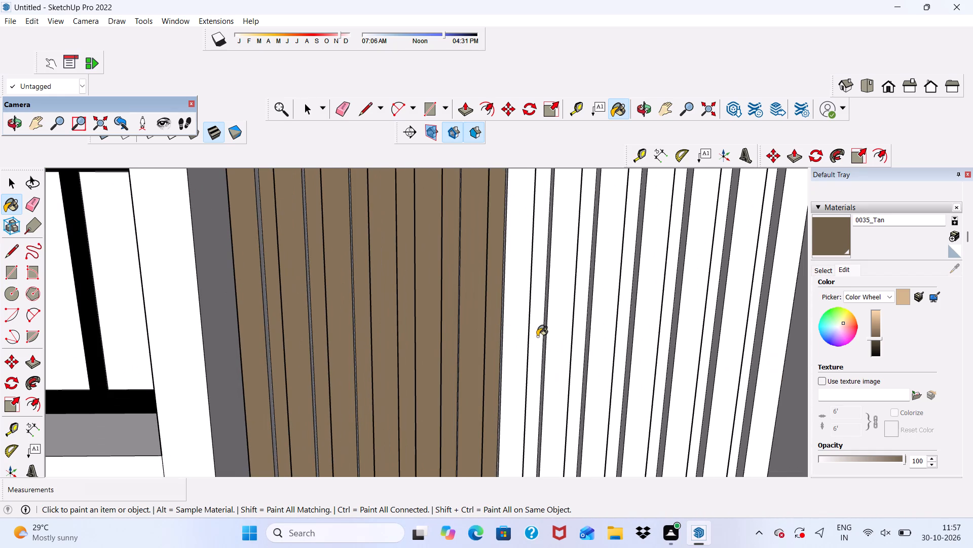
{"action": "left_click", "coordinate": [537, 336]}
{"action": "left_click", "coordinate": [550, 338]}
{"action": "left_click", "coordinate": [573, 344]}
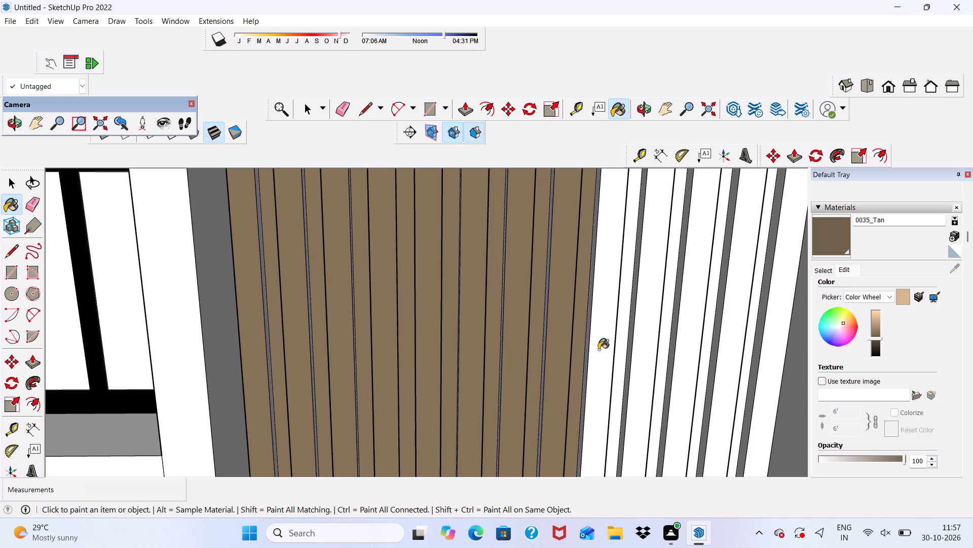
Paint the next white slat fronts and gap strips, past the tall panel's middle towards the wood-clad wall, with 0035_Tan.
{"action": "left_click", "coordinate": [598, 350]}
{"action": "left_click", "coordinate": [618, 352]}
{"action": "left_click", "coordinate": [630, 353]}
{"action": "left_click_drag", "start_coordinate": [633, 355], "coordinate": [639, 358]}
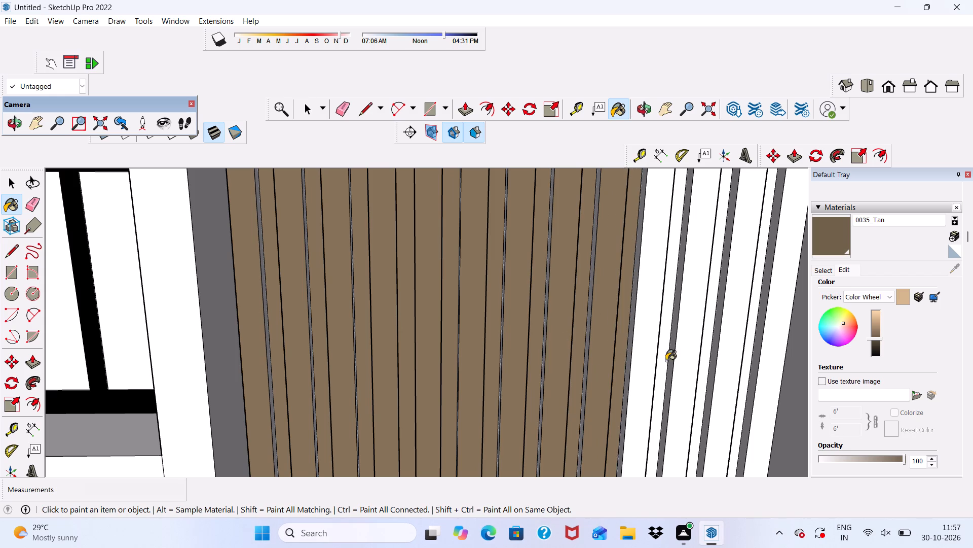
{"action": "left_click", "coordinate": [664, 360]}
{"action": "left_click", "coordinate": [675, 363]}
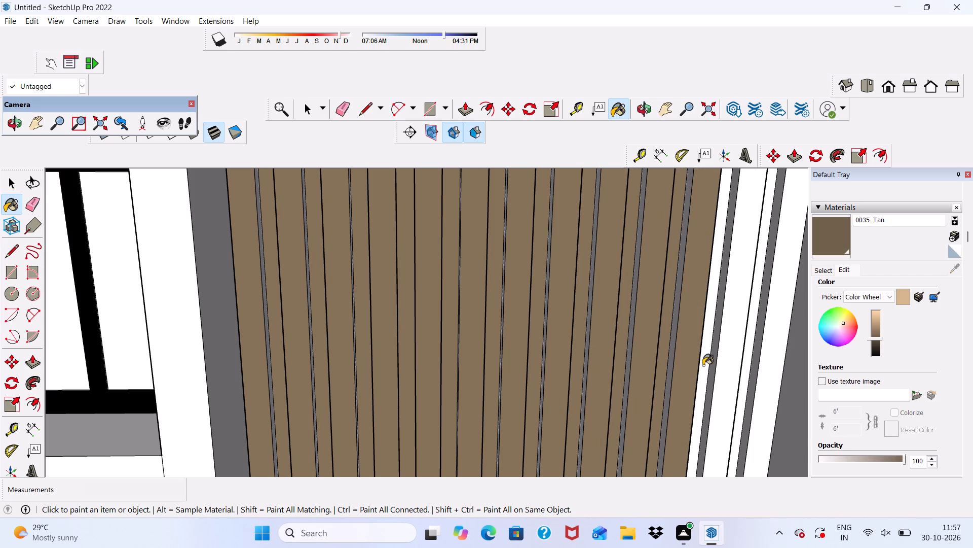
{"action": "left_click", "coordinate": [703, 365]}
{"action": "left_click", "coordinate": [715, 380]}
{"action": "left_click", "coordinate": [749, 389]}
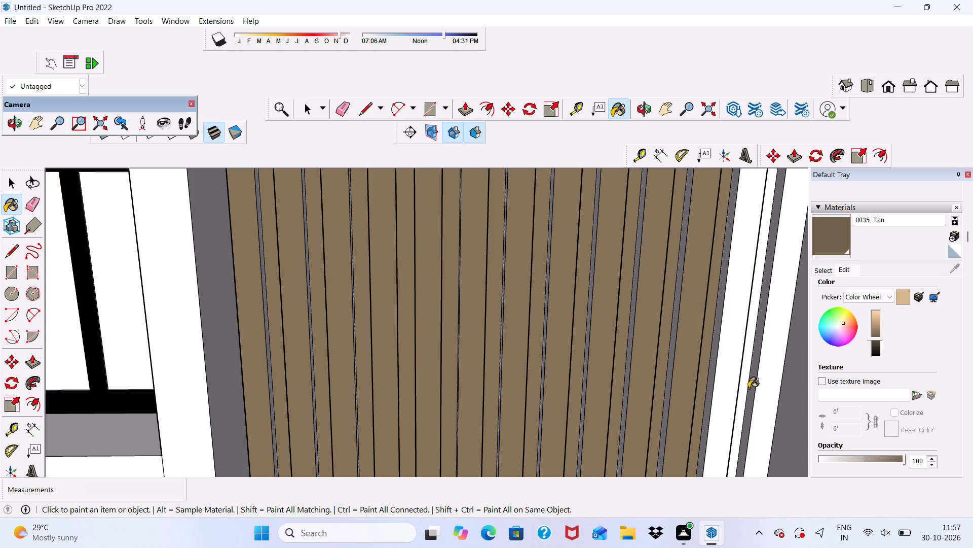
{"action": "left_click", "coordinate": [737, 391]}
Paint the last white slat fronts and gap strips at the tall panel's end nearest the wood-clad wall with 0035_Tan.
{"action": "scroll", "coordinate": [743, 394], "scroll_direction": "up", "scroll_amount": 11}
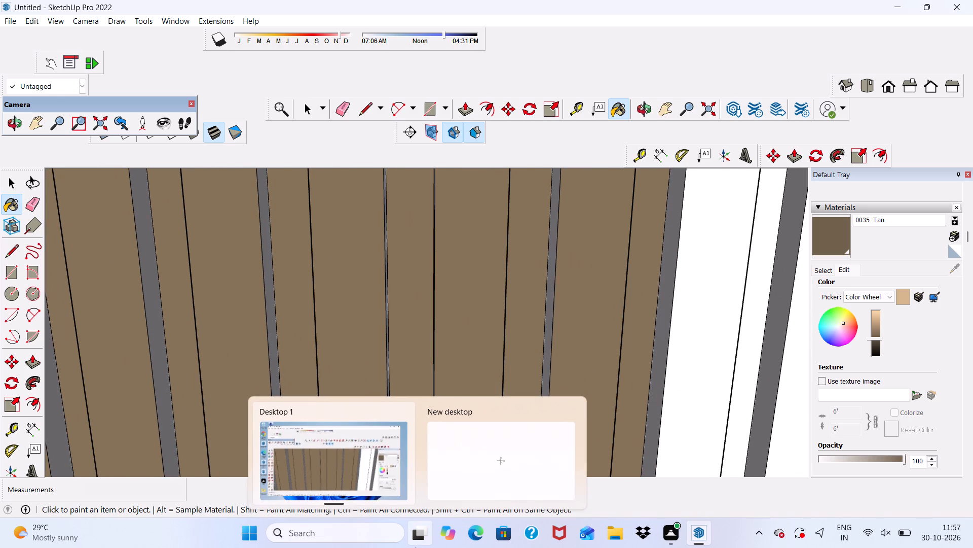
{"action": "scroll", "coordinate": [318, 261], "scroll_direction": "up", "scroll_amount": 1}
{"action": "scroll", "coordinate": [379, 319], "scroll_direction": "down", "scroll_amount": 4}
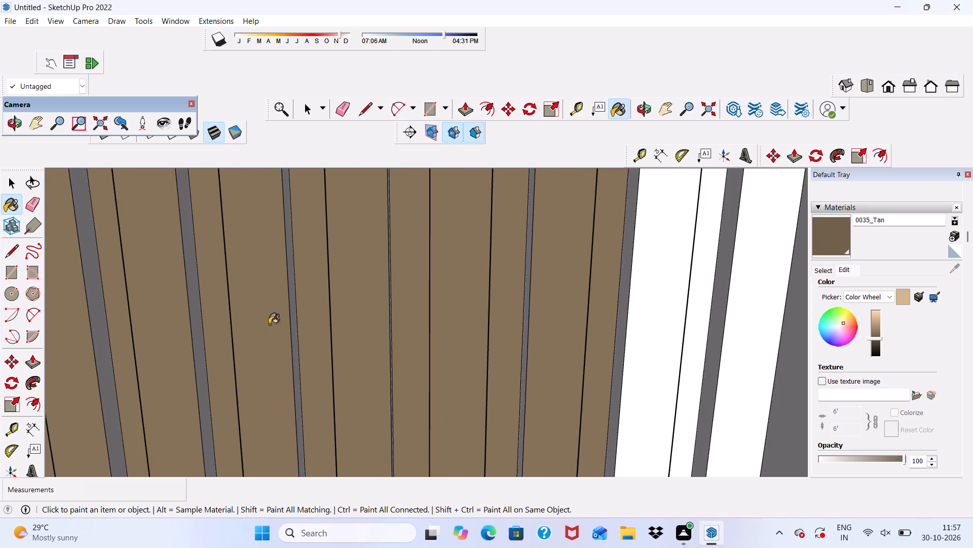
{"action": "scroll", "coordinate": [229, 347], "scroll_direction": "down", "scroll_amount": 3}
{"action": "scroll", "coordinate": [546, 331], "scroll_direction": "up", "scroll_amount": 6}
{"action": "scroll", "coordinate": [526, 293], "scroll_direction": "up", "scroll_amount": 4}
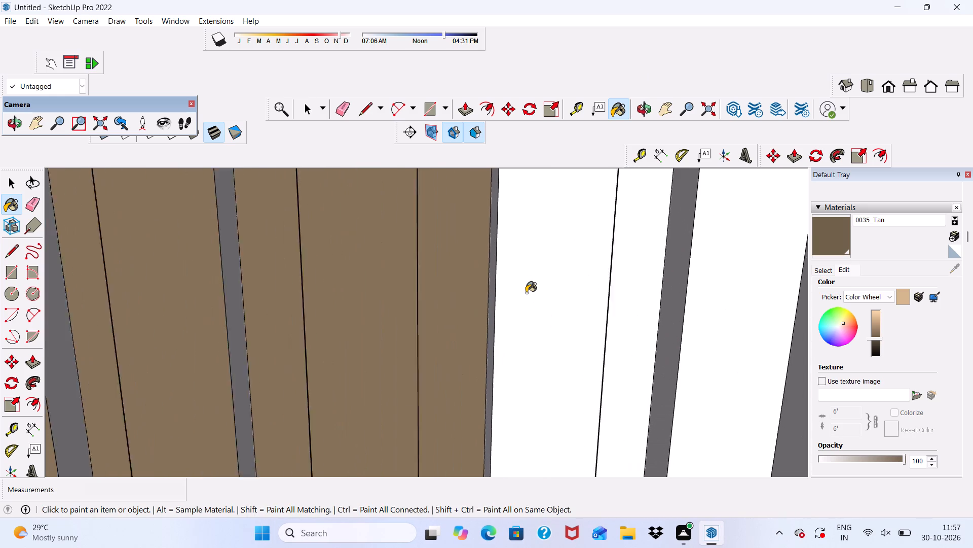
{"action": "scroll", "coordinate": [526, 293], "scroll_direction": "up", "scroll_amount": 2}
{"action": "left_click", "coordinate": [526, 293]}
{"action": "scroll", "coordinate": [526, 293], "scroll_direction": "down", "scroll_amount": 6}
{"action": "left_click", "coordinate": [601, 297]}
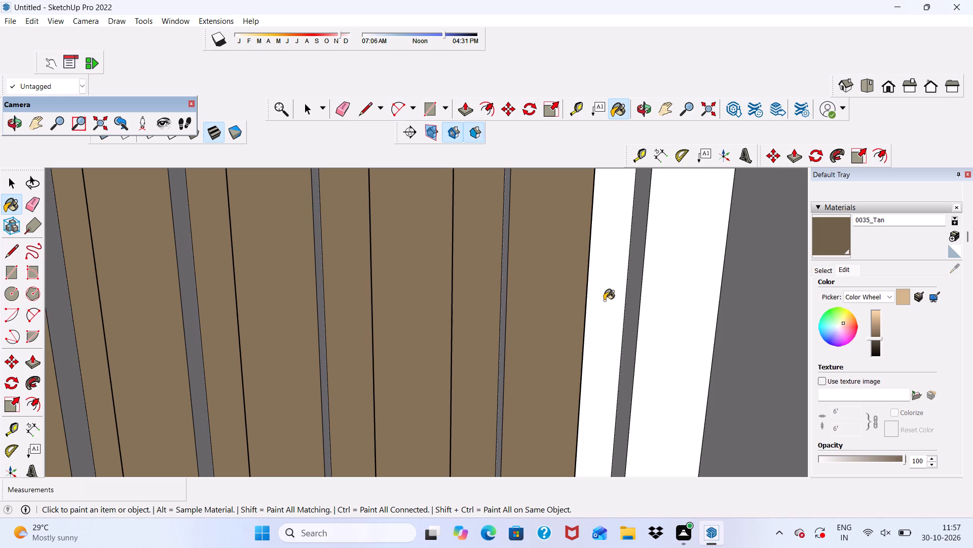
{"action": "left_click", "coordinate": [632, 326]}
{"action": "left_click", "coordinate": [654, 336]}
Paint the grey side faces of the tall panel's slats at the end nearest the wood-clad wall with 0035_Tan.
{"action": "scroll", "coordinate": [627, 289], "scroll_direction": "down", "scroll_amount": 11}
{"action": "middle_click_drag", "start_coordinate": [605, 328], "coordinate": [532, 380]}
{"action": "scroll", "coordinate": [532, 380], "scroll_direction": "up", "scroll_amount": 5}
{"action": "scroll", "coordinate": [521, 334], "scroll_direction": "up", "scroll_amount": 8}
{"action": "left_click", "coordinate": [493, 299]}
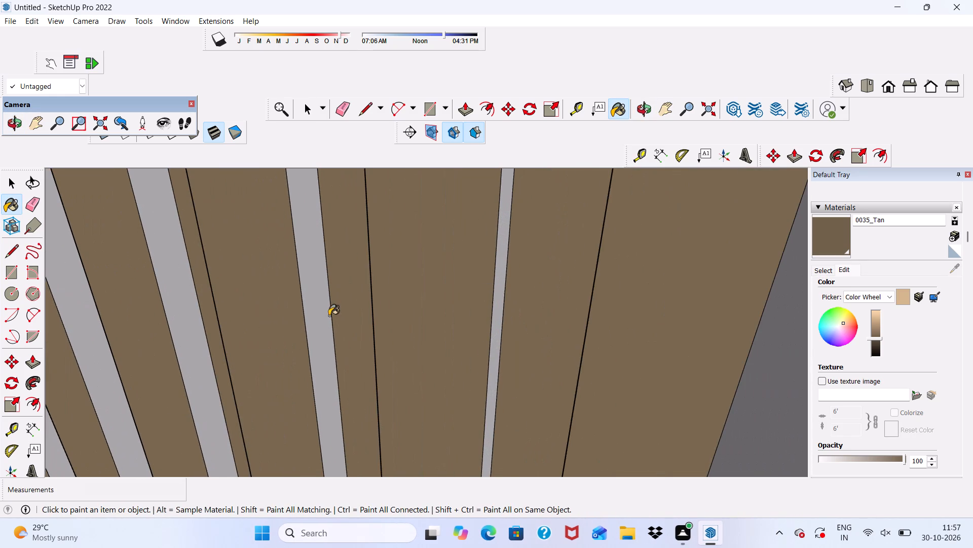
{"action": "scroll", "coordinate": [308, 318], "scroll_direction": "up", "scroll_amount": 1}
{"action": "left_click", "coordinate": [306, 306]}
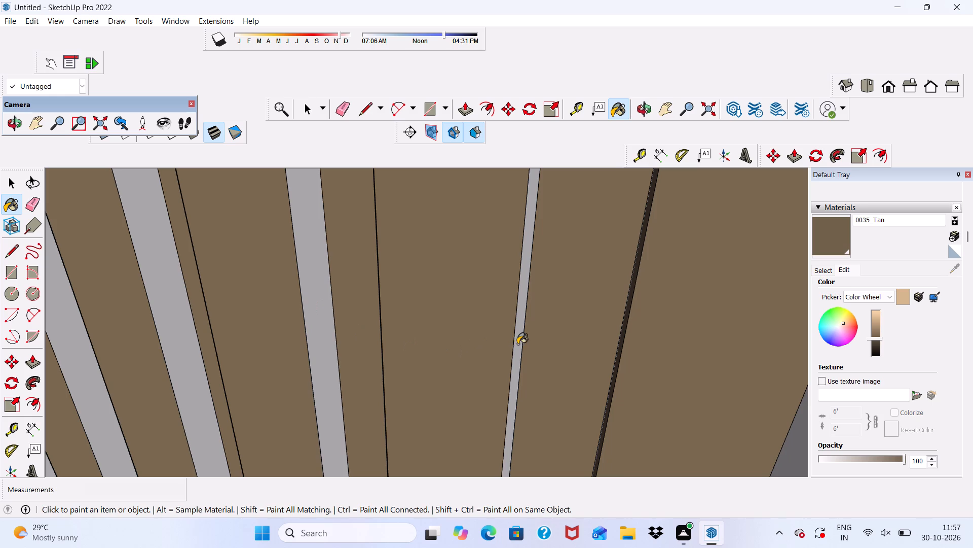
{"action": "left_click", "coordinate": [517, 344]}
Paint the side faces of the next slats in the tall panel, working away from the wood-clad wall, with 0035_Tan.
{"action": "scroll", "coordinate": [522, 324], "scroll_direction": "down", "scroll_amount": 7}
{"action": "scroll", "coordinate": [362, 319], "scroll_direction": "up", "scroll_amount": 4}
{"action": "left_click", "coordinate": [297, 321]}
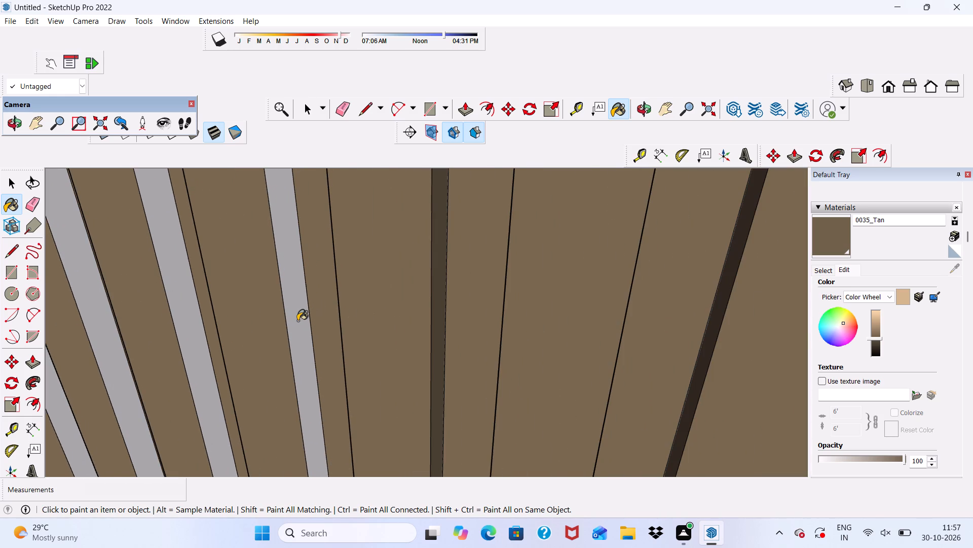
{"action": "scroll", "coordinate": [298, 320], "scroll_direction": "down", "scroll_amount": 7}
{"action": "scroll", "coordinate": [249, 333], "scroll_direction": "up", "scroll_amount": 6}
{"action": "left_click", "coordinate": [239, 332]}
{"action": "scroll", "coordinate": [239, 330], "scroll_direction": "down", "scroll_amount": 6}
{"action": "scroll", "coordinate": [282, 327], "scroll_direction": "down", "scroll_amount": 3}
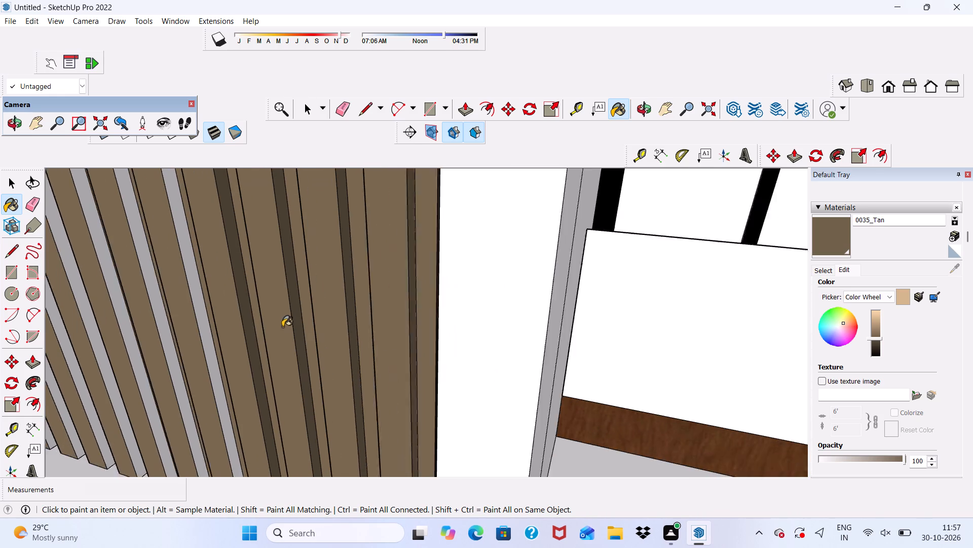
{"action": "scroll", "coordinate": [282, 327], "scroll_direction": "down", "scroll_amount": 3}
{"action": "scroll", "coordinate": [172, 316], "scroll_direction": "up", "scroll_amount": 6}
{"action": "scroll", "coordinate": [278, 368], "scroll_direction": "up", "scroll_amount": 4}
{"action": "left_click", "coordinate": [278, 368]}
Paint the grey side faces of the following slats across the tall panel's middle with 0035_Tan.
{"action": "scroll", "coordinate": [173, 353], "scroll_direction": "up", "scroll_amount": 1}
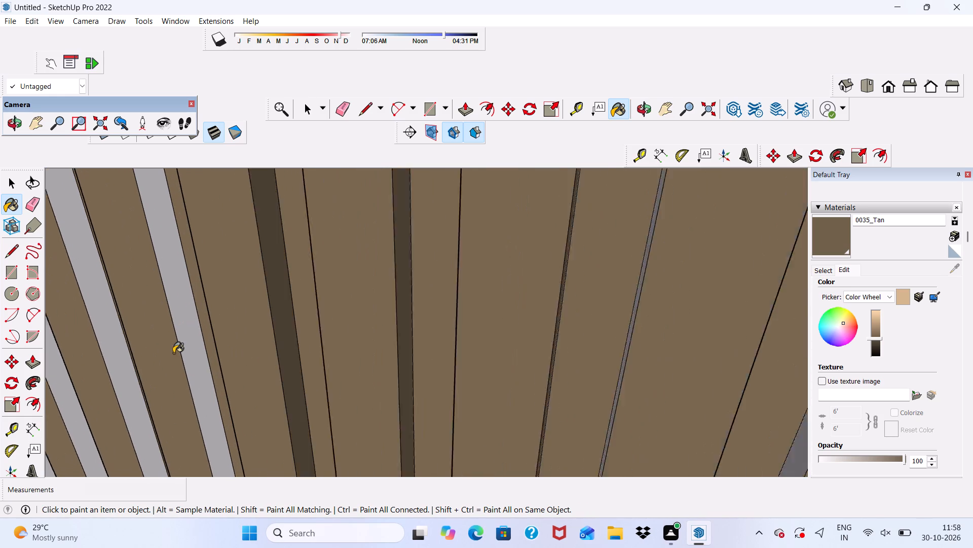
{"action": "scroll", "coordinate": [173, 353], "scroll_direction": "up", "scroll_amount": 2}
{"action": "left_click", "coordinate": [183, 349]}
{"action": "scroll", "coordinate": [184, 348], "scroll_direction": "down", "scroll_amount": 6}
{"action": "middle_click_drag", "start_coordinate": [476, 376], "coordinate": [375, 363]}
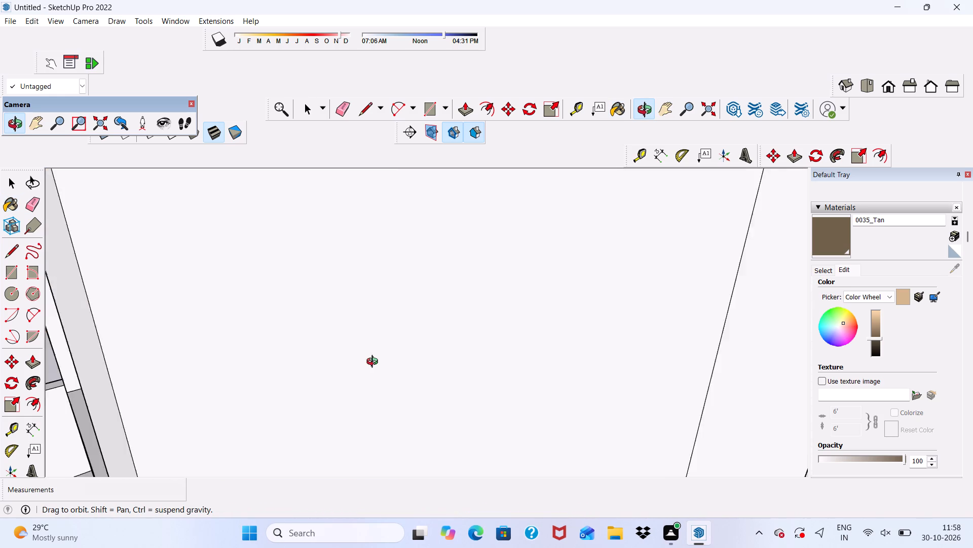
{"action": "middle_click_drag", "start_coordinate": [375, 363], "coordinate": [437, 370]}
{"action": "scroll", "coordinate": [435, 361], "scroll_direction": "down", "scroll_amount": 3}
{"action": "scroll", "coordinate": [299, 350], "scroll_direction": "down", "scroll_amount": 1}
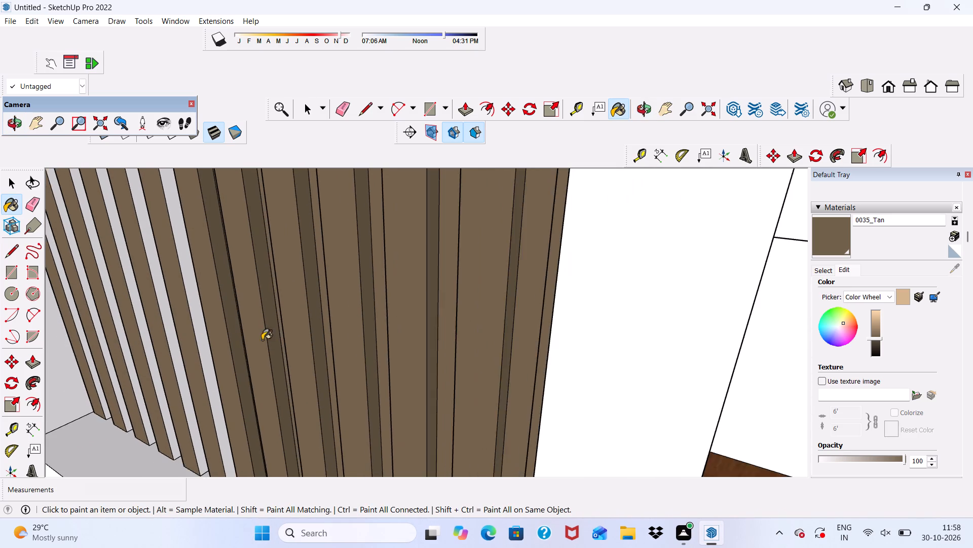
{"action": "scroll", "coordinate": [196, 320], "scroll_direction": "up", "scroll_amount": 8}
{"action": "left_click", "coordinate": [198, 311]}
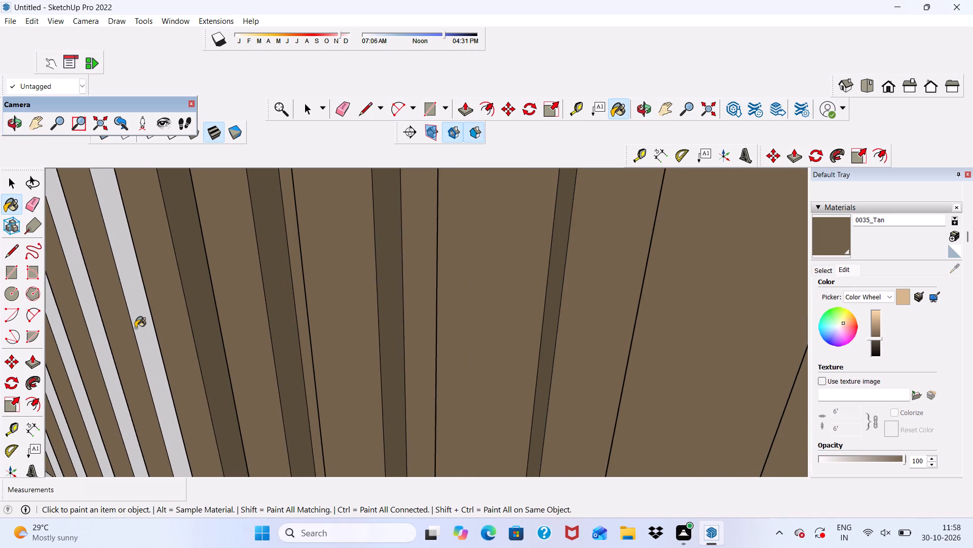
{"action": "left_click", "coordinate": [137, 328]}
Paint the remaining light grey slat side faces at the tall panel's far end with 0035_Tan.
{"action": "scroll", "coordinate": [138, 326], "scroll_direction": "down", "scroll_amount": 13}
{"action": "scroll", "coordinate": [100, 306], "scroll_direction": "up", "scroll_amount": 3}
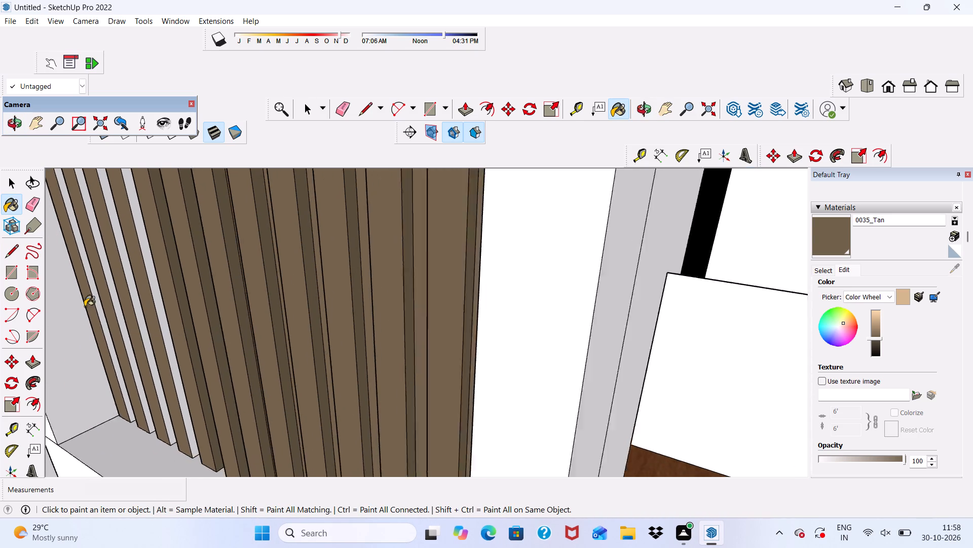
{"action": "scroll", "coordinate": [85, 306], "scroll_direction": "up", "scroll_amount": 12}
{"action": "left_click", "coordinate": [101, 297]}
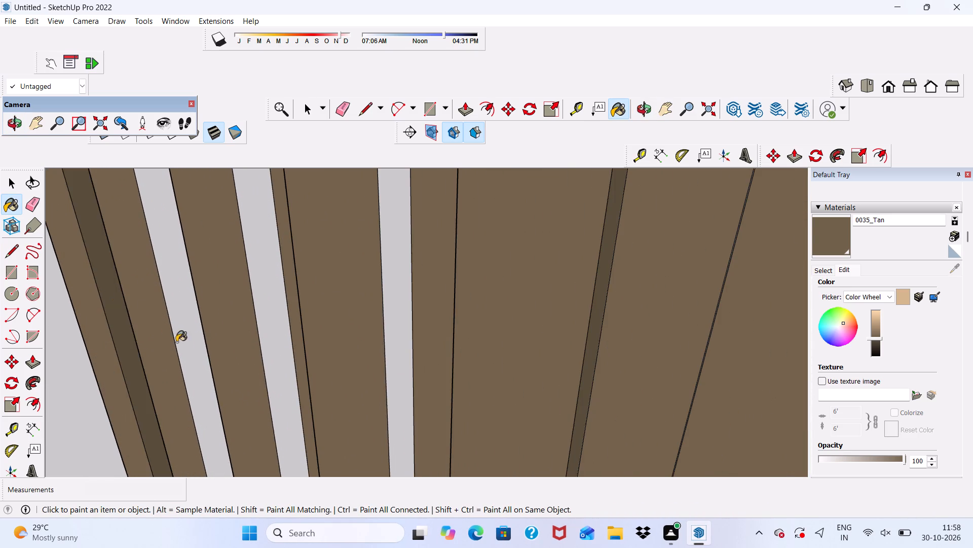
{"action": "left_click", "coordinate": [186, 345]}
{"action": "left_click", "coordinate": [268, 354]}
{"action": "left_click", "coordinate": [391, 359]}
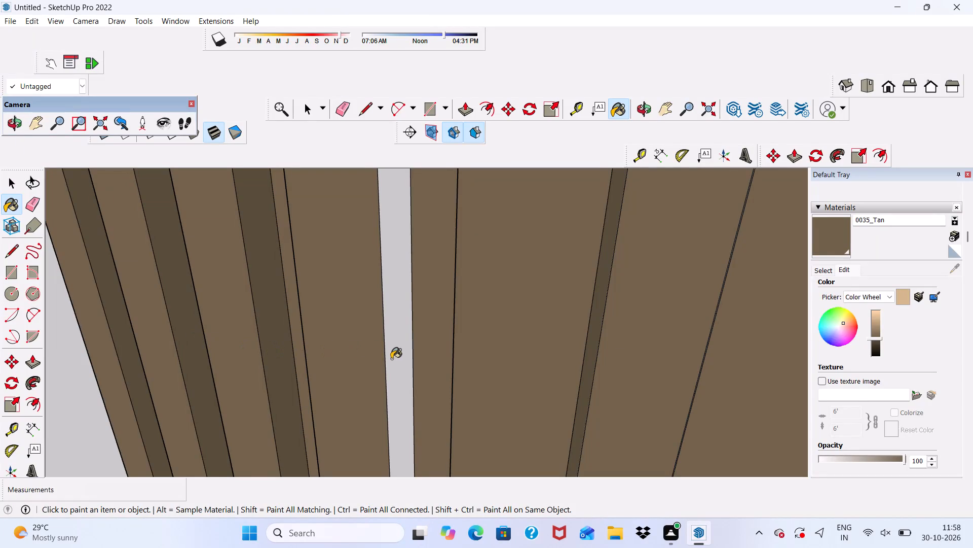
Paint the white top faces of the tall panel's first two slats, farthest from the wood-clad wall, plus the adjoining corner sliver, with 0035_Tan.
{"action": "scroll", "coordinate": [386, 326], "scroll_direction": "down", "scroll_amount": 5}
{"action": "scroll", "coordinate": [362, 308], "scroll_direction": "down", "scroll_amount": 16}
{"action": "scroll", "coordinate": [389, 305], "scroll_direction": "down", "scroll_amount": 5}
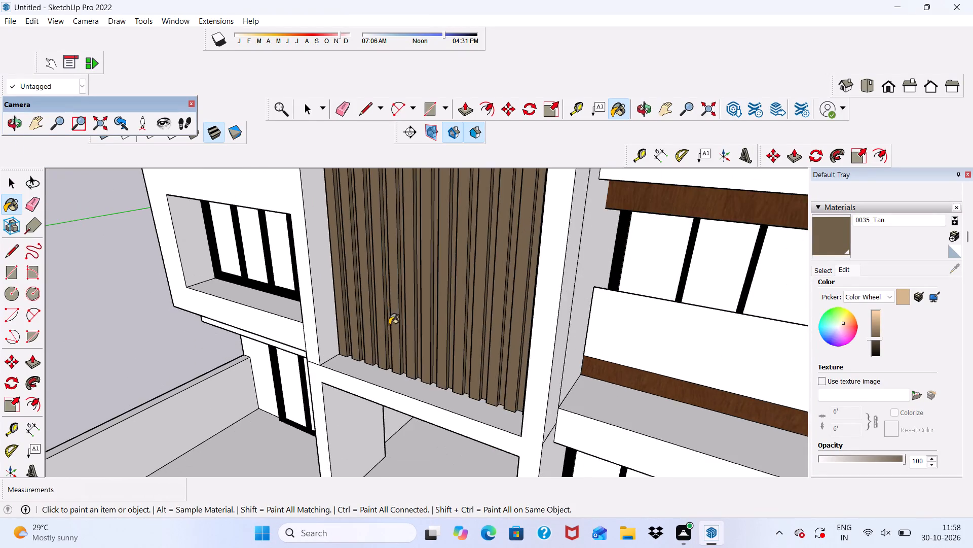
{"action": "middle_click_drag", "start_coordinate": [392, 333], "coordinate": [447, 439]}
{"action": "scroll", "coordinate": [433, 398], "scroll_direction": "down", "scroll_amount": 6}
{"action": "scroll", "coordinate": [408, 259], "scroll_direction": "up", "scroll_amount": 1}
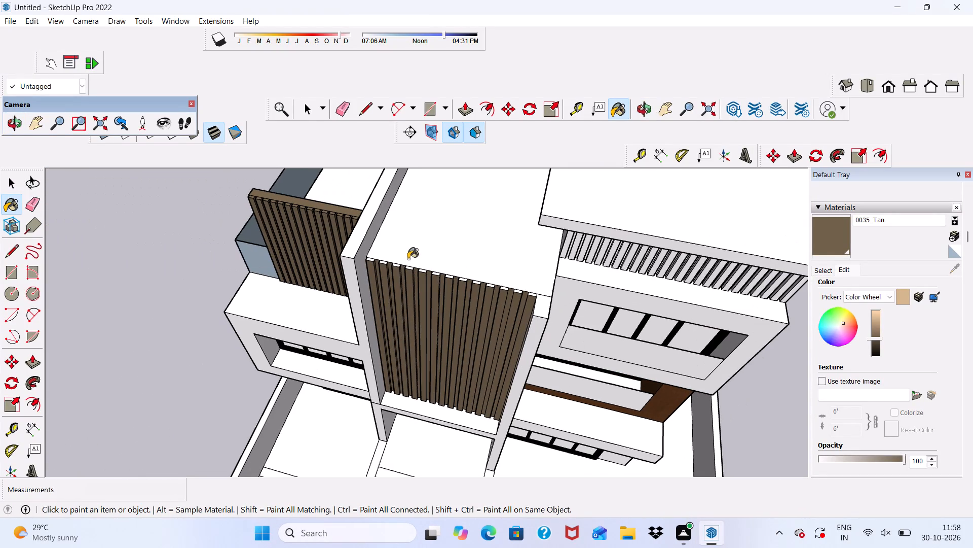
{"action": "scroll", "coordinate": [408, 259], "scroll_direction": "up", "scroll_amount": 10}
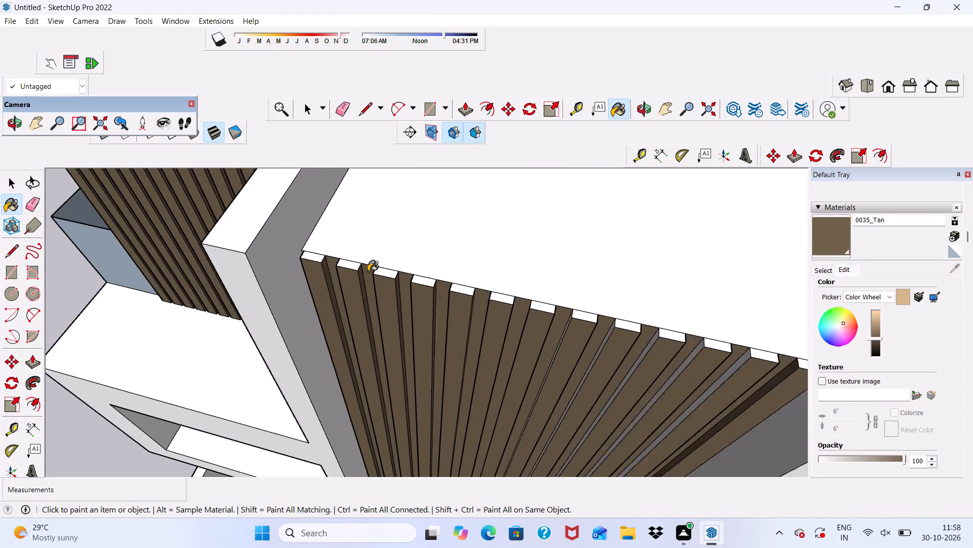
{"action": "scroll", "coordinate": [368, 271], "scroll_direction": "down", "scroll_amount": 1}
{"action": "scroll", "coordinate": [315, 252], "scroll_direction": "up", "scroll_amount": 5}
{"action": "left_click", "coordinate": [317, 267]}
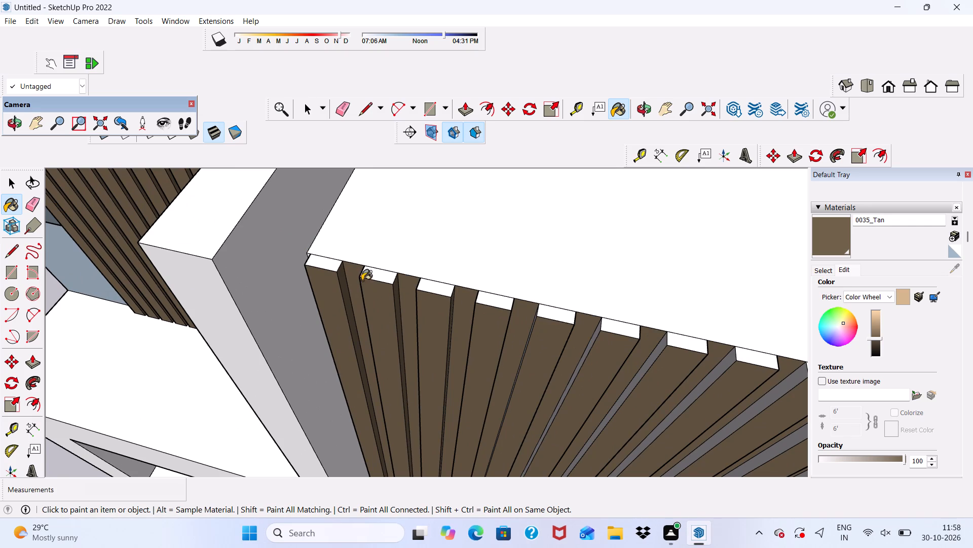
{"action": "left_click", "coordinate": [367, 276]}
{"action": "scroll", "coordinate": [349, 265], "scroll_direction": "up", "scroll_amount": 4}
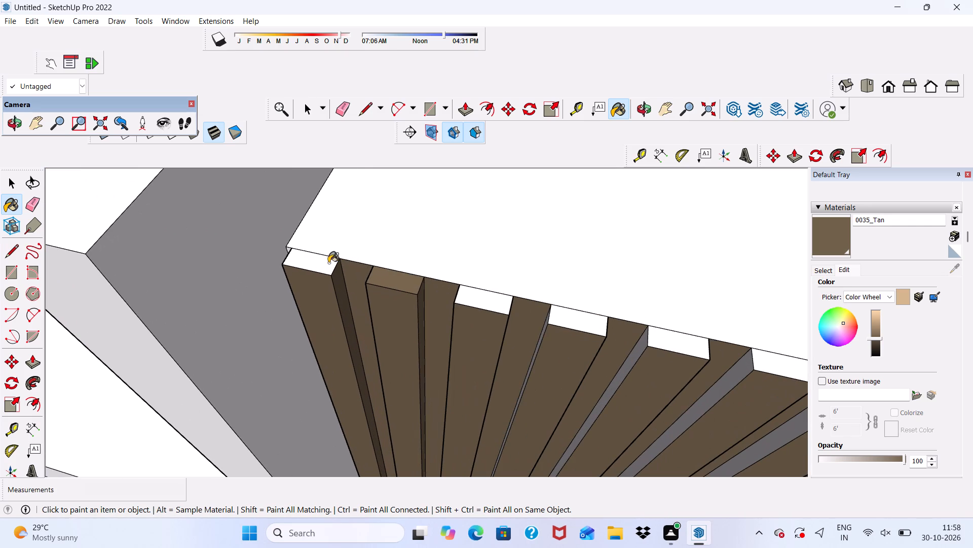
{"action": "left_click", "coordinate": [328, 263]}
{"action": "scroll", "coordinate": [294, 250], "scroll_direction": "up", "scroll_amount": 18}
{"action": "left_click", "coordinate": [295, 257]}
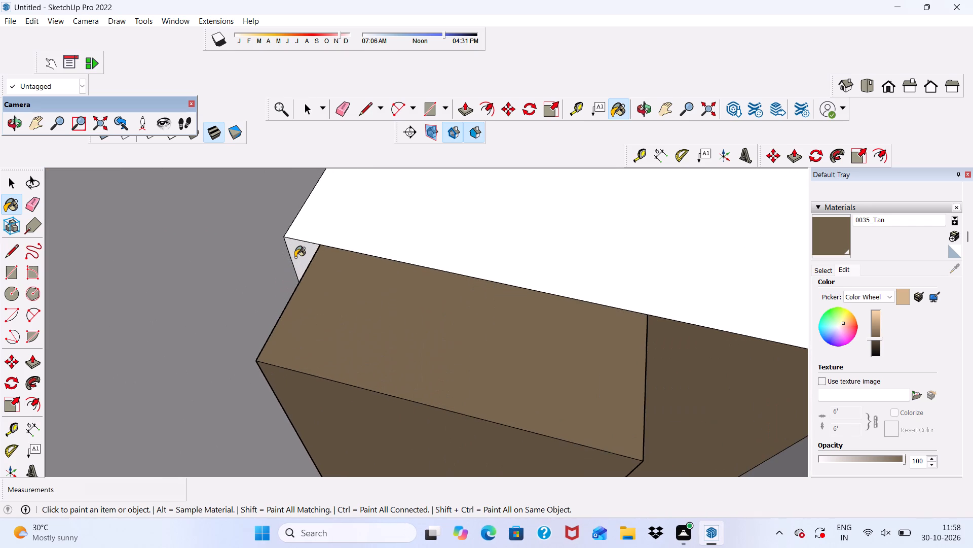
Paint the third slat's white top face and its grey side face in the tall panel with 0035_Tan.
{"action": "scroll", "coordinate": [286, 260], "scroll_direction": "down", "scroll_amount": 6}
{"action": "scroll", "coordinate": [281, 269], "scroll_direction": "up", "scroll_amount": 1}
{"action": "scroll", "coordinate": [275, 268], "scroll_direction": "down", "scroll_amount": 12}
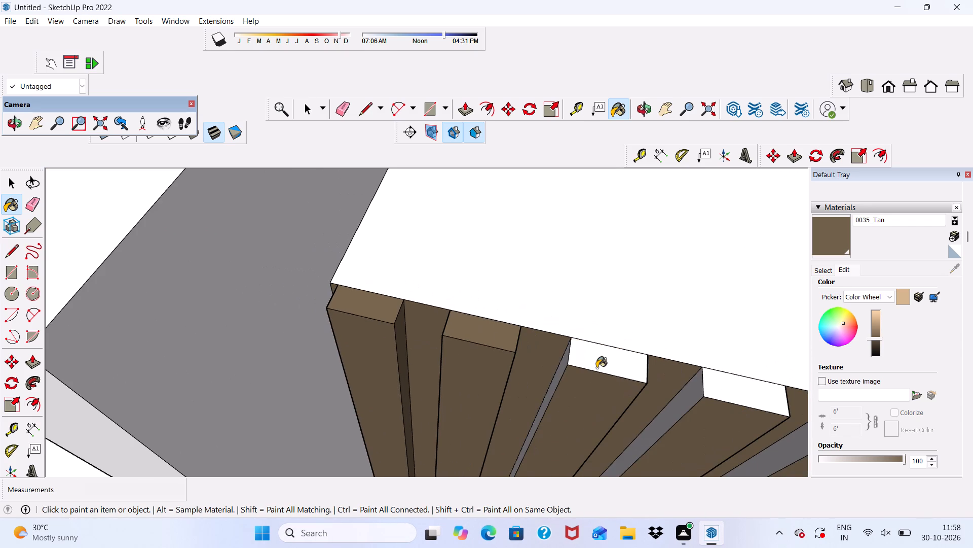
{"action": "scroll", "coordinate": [596, 368], "scroll_direction": "up", "scroll_amount": 6}
{"action": "left_click", "coordinate": [596, 368]}
{"action": "scroll", "coordinate": [523, 344], "scroll_direction": "up", "scroll_amount": 2}
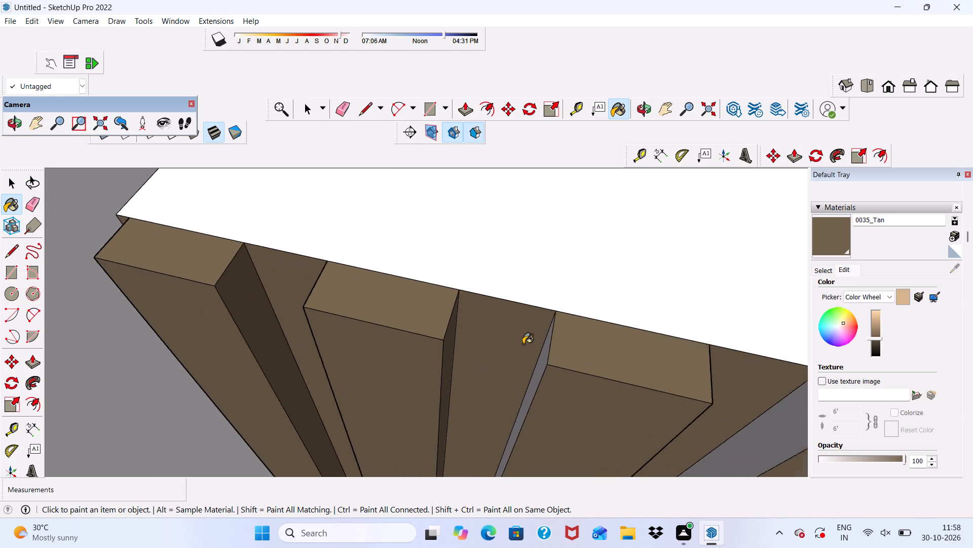
{"action": "scroll", "coordinate": [523, 344], "scroll_direction": "up", "scroll_amount": 2}
{"action": "left_click", "coordinate": [548, 362]}
{"action": "scroll", "coordinate": [521, 332], "scroll_direction": "down", "scroll_amount": 6}
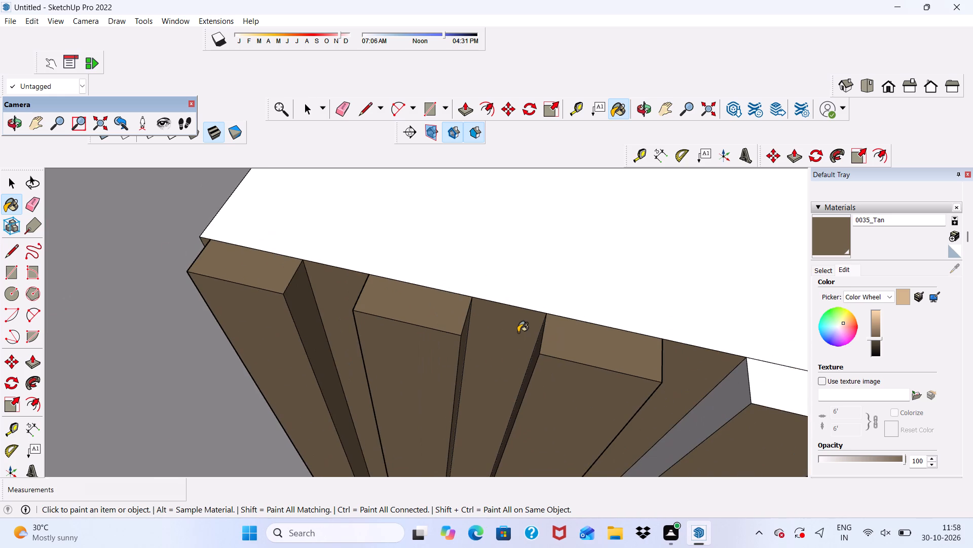
Paint the opposite grey side faces of the next slats in the tall panel, working towards the wood-clad wall, with 0035_Tan.
{"action": "scroll", "coordinate": [497, 327], "scroll_direction": "down", "scroll_amount": 13}
{"action": "middle_click_drag", "start_coordinate": [492, 396], "coordinate": [572, 333]}
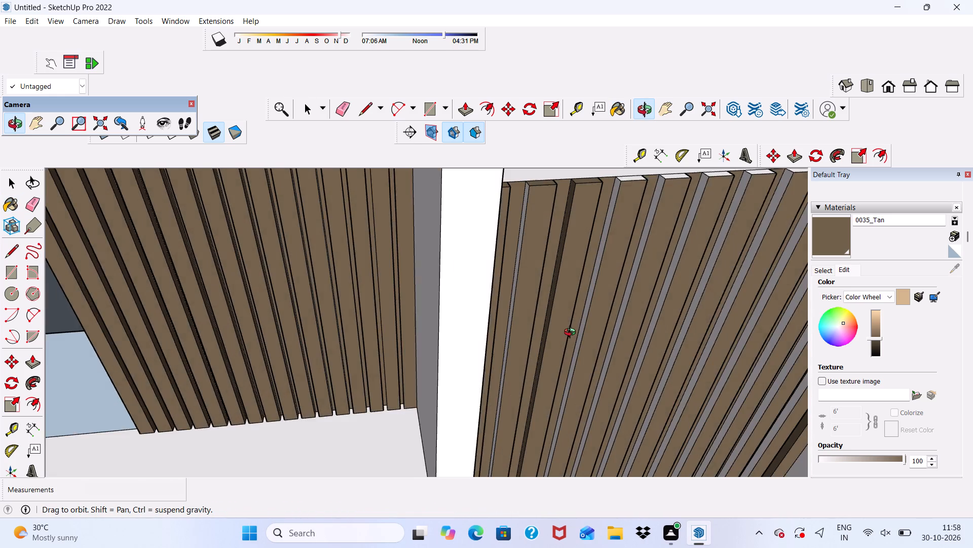
{"action": "middle_click_drag", "start_coordinate": [572, 333], "coordinate": [579, 350]}
{"action": "scroll", "coordinate": [521, 225], "scroll_direction": "up", "scroll_amount": 9}
{"action": "left_click", "coordinate": [542, 227]}
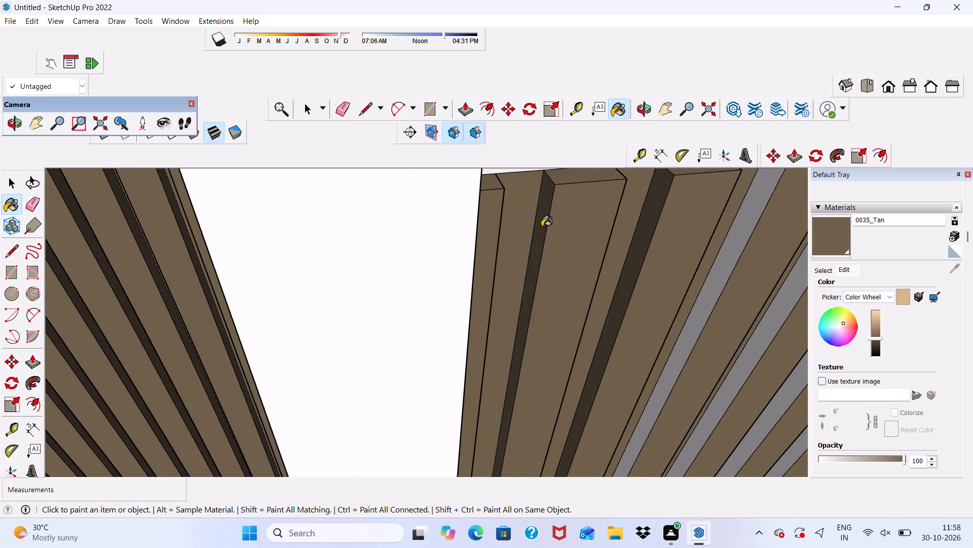
{"action": "scroll", "coordinate": [523, 223], "scroll_direction": "down", "scroll_amount": 5}
{"action": "scroll", "coordinate": [648, 259], "scroll_direction": "up", "scroll_amount": 5}
{"action": "left_click", "coordinate": [654, 237]}
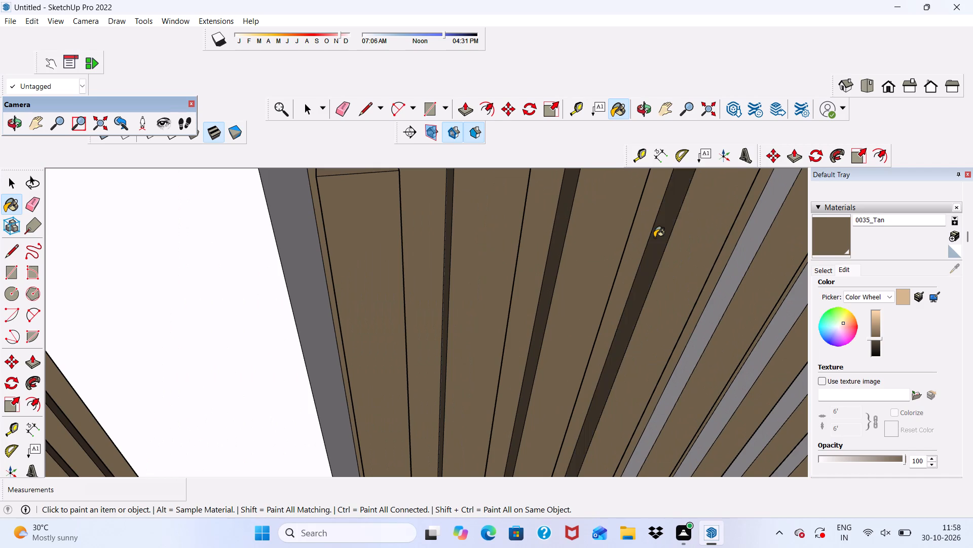
{"action": "scroll", "coordinate": [654, 237], "scroll_direction": "down", "scroll_amount": 5}
{"action": "left_click", "coordinate": [710, 279]}
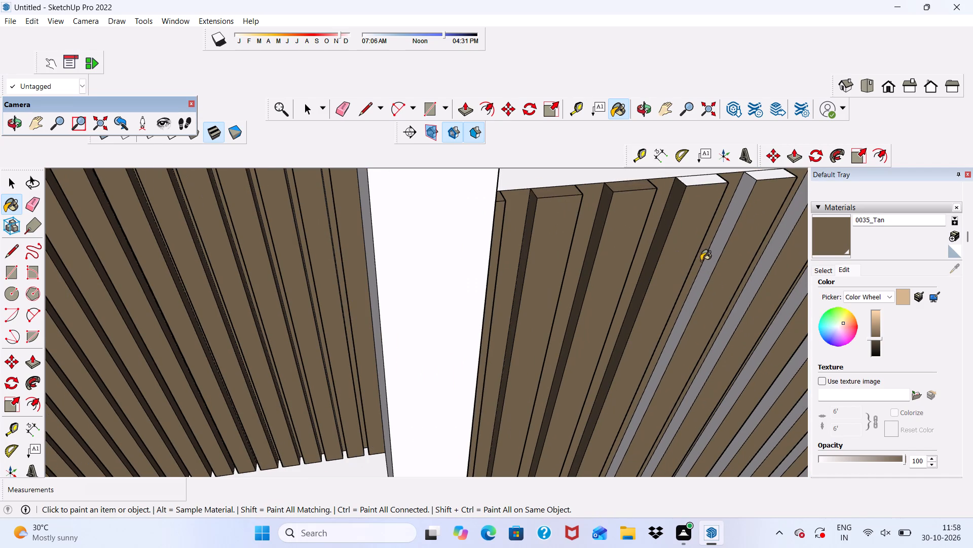
{"action": "left_click", "coordinate": [704, 266]}
Paint the white top faces of the tall panel's fourth and fifth slats with 0035_Tan.
{"action": "scroll", "coordinate": [690, 180], "scroll_direction": "up", "scroll_amount": 4}
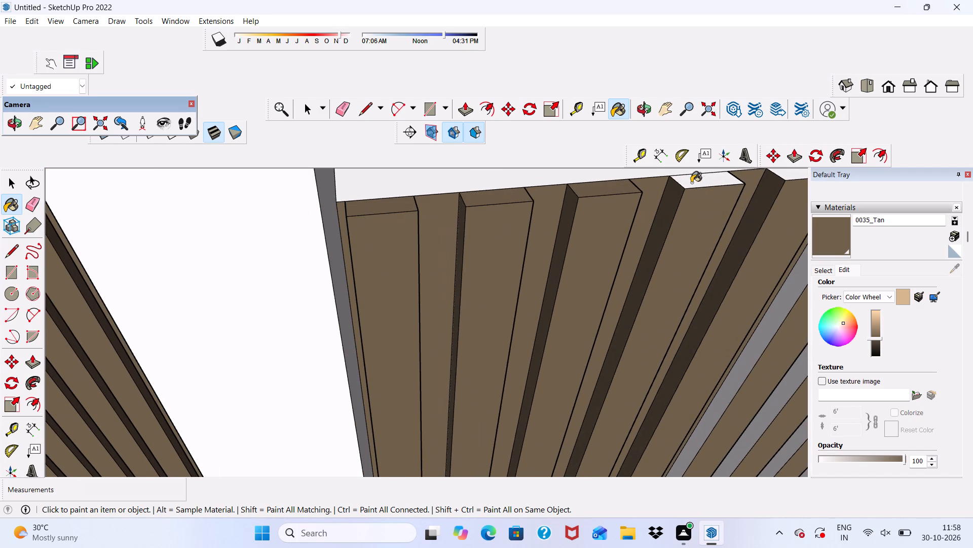
{"action": "left_click", "coordinate": [692, 191]}
{"action": "scroll", "coordinate": [677, 199], "scroll_direction": "down", "scroll_amount": 6}
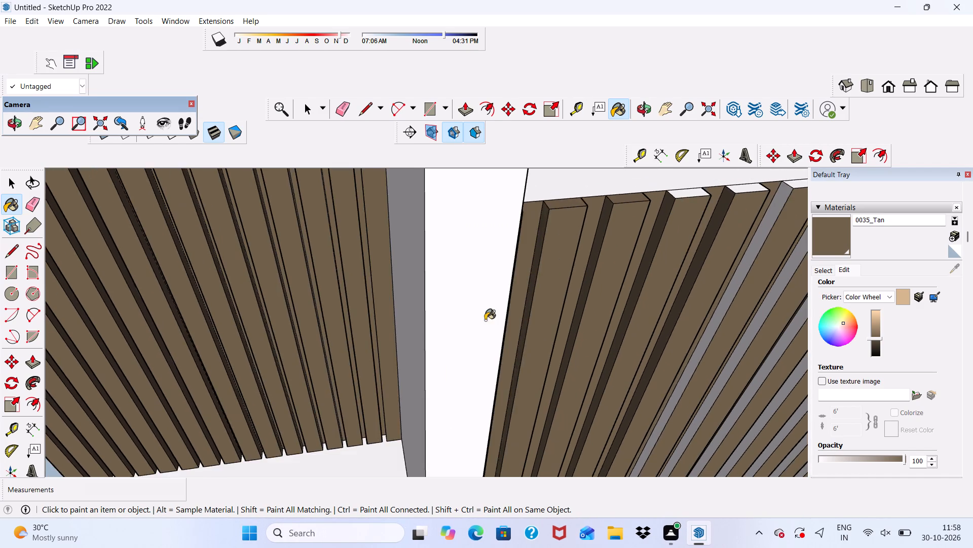
{"action": "scroll", "coordinate": [473, 301], "scroll_direction": "down", "scroll_amount": 6}
{"action": "scroll", "coordinate": [670, 232], "scroll_direction": "up", "scroll_amount": 5}
{"action": "left_click", "coordinate": [621, 230]}
{"action": "scroll", "coordinate": [576, 237], "scroll_direction": "up", "scroll_amount": 2}
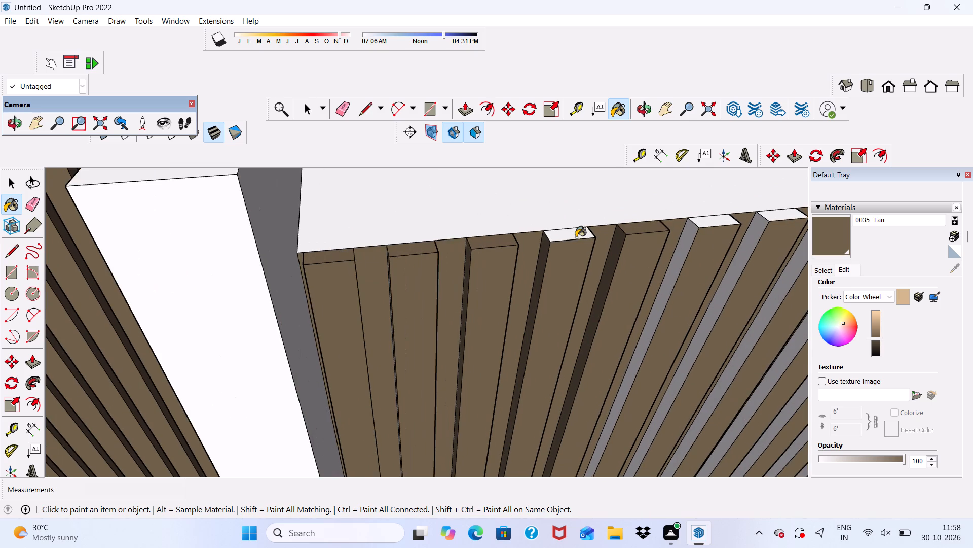
{"action": "left_click", "coordinate": [576, 237]}
Paint the remaining light grey slat side faces, from the tall panel's middle to the wood-clad wall end, with 0035_Tan.
{"action": "scroll", "coordinate": [576, 237], "scroll_direction": "down", "scroll_amount": 6}
{"action": "middle_click_drag", "start_coordinate": [585, 301], "coordinate": [621, 303]}
{"action": "scroll", "coordinate": [630, 274], "scroll_direction": "up", "scroll_amount": 5}
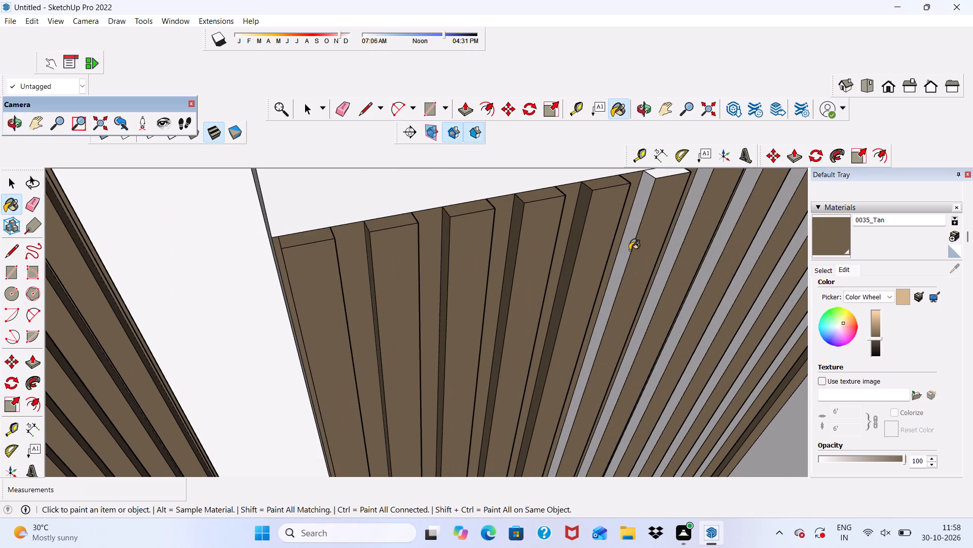
{"action": "left_click", "coordinate": [629, 250]}
{"action": "left_click", "coordinate": [658, 281]}
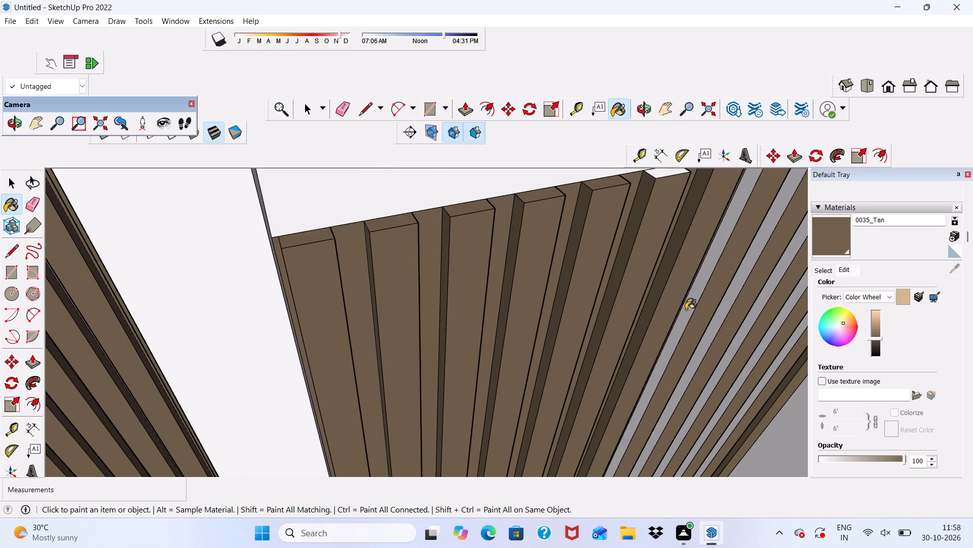
{"action": "left_click", "coordinate": [686, 310]}
{"action": "scroll", "coordinate": [608, 265], "scroll_direction": "down", "scroll_amount": 6}
{"action": "scroll", "coordinate": [686, 250], "scroll_direction": "up", "scroll_amount": 6}
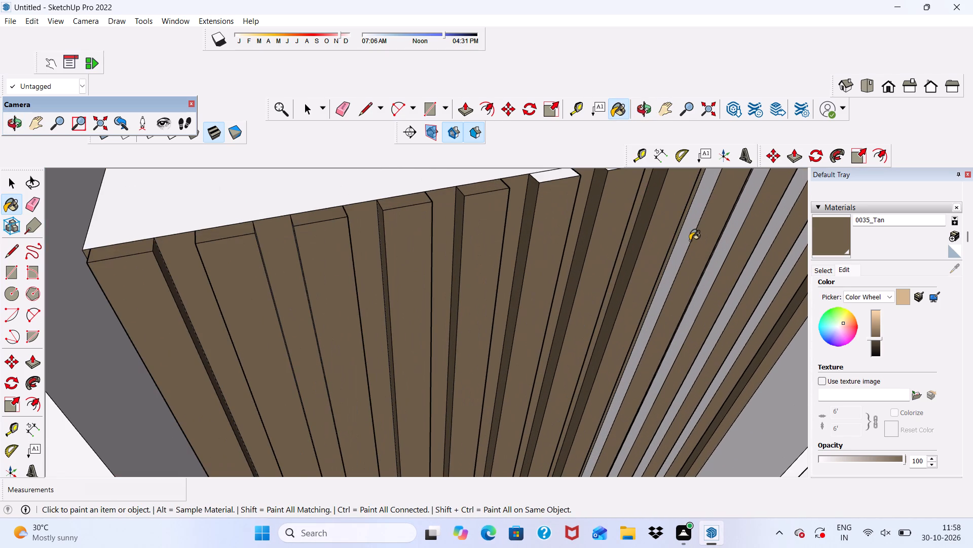
{"action": "left_click", "coordinate": [687, 240]}
{"action": "left_click", "coordinate": [716, 274]}
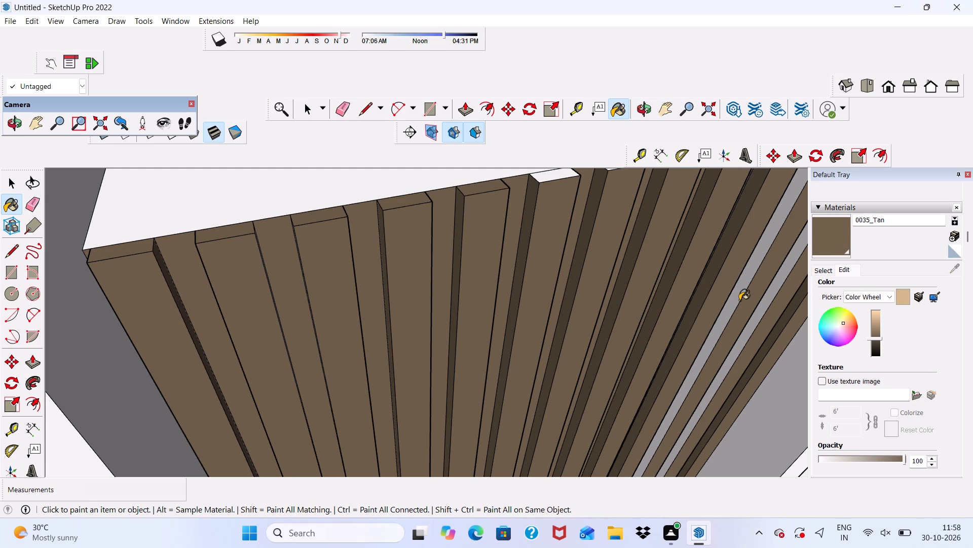
{"action": "left_click", "coordinate": [739, 300]}
{"action": "scroll", "coordinate": [566, 261], "scroll_direction": "down", "scroll_amount": 6}
{"action": "scroll", "coordinate": [688, 234], "scroll_direction": "up", "scroll_amount": 5}
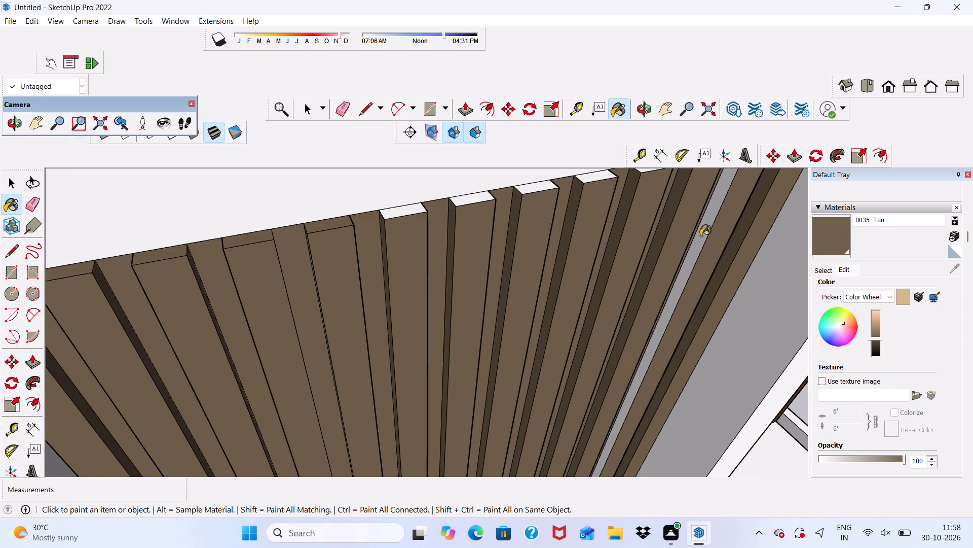
{"action": "left_click", "coordinate": [703, 239]}
Paint the white top faces of the slats from the wood-clad wall end back towards the tall panel's middle with 0035_Tan.
{"action": "scroll", "coordinate": [566, 251], "scroll_direction": "down", "scroll_amount": 7}
{"action": "scroll", "coordinate": [640, 208], "scroll_direction": "up", "scroll_amount": 5}
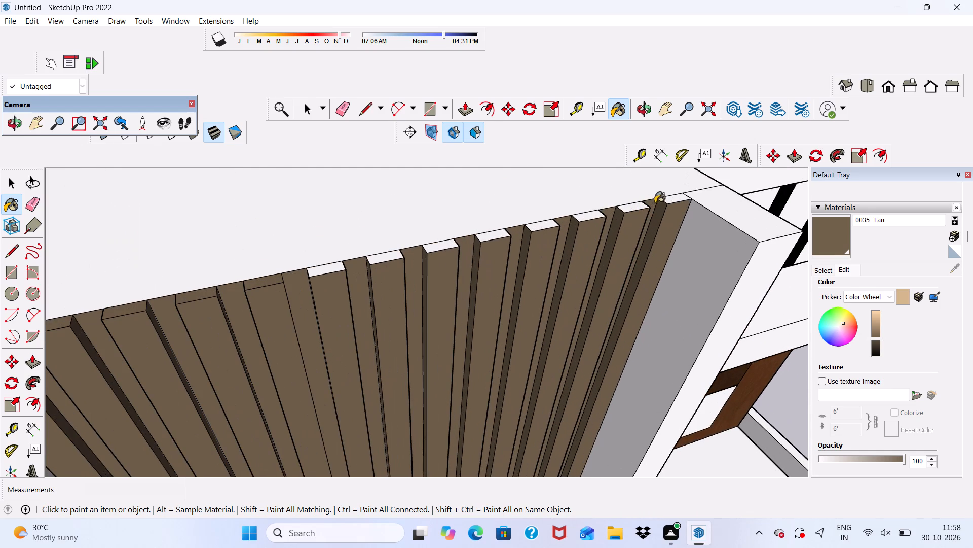
{"action": "left_click", "coordinate": [665, 203]}
{"action": "scroll", "coordinate": [634, 204], "scroll_direction": "up", "scroll_amount": 4}
{"action": "left_click", "coordinate": [626, 212]}
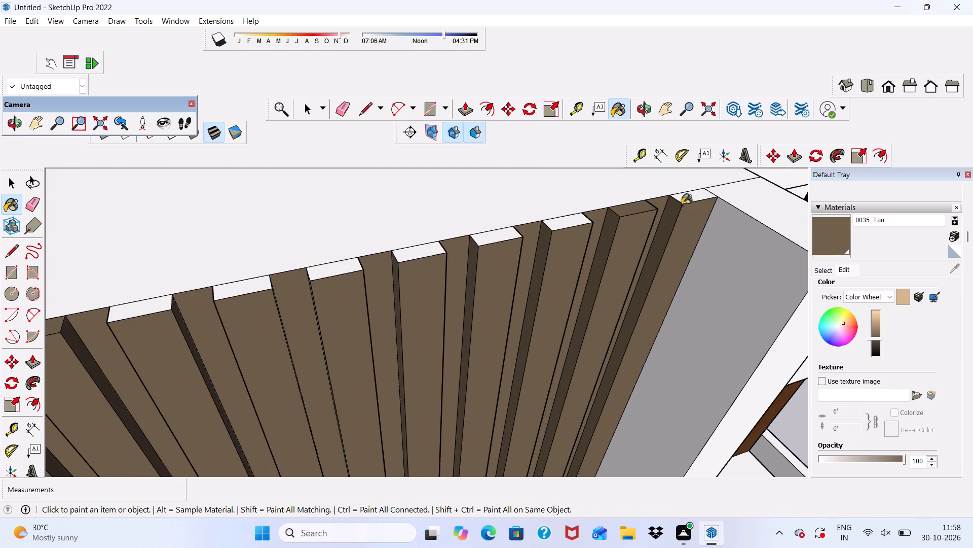
{"action": "left_click", "coordinate": [693, 196]}
{"action": "scroll", "coordinate": [532, 237], "scroll_direction": "up", "scroll_amount": 3}
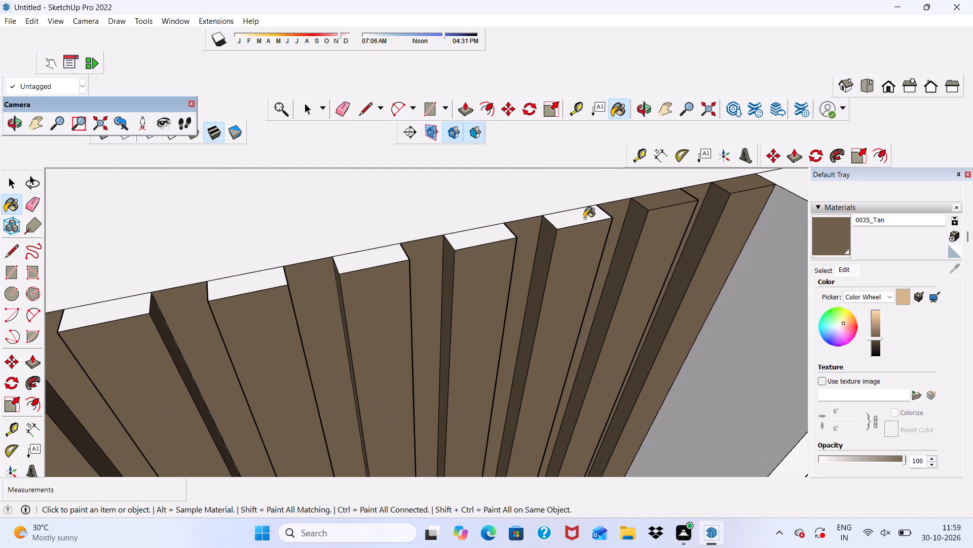
{"action": "left_click", "coordinate": [584, 218]}
{"action": "left_click", "coordinate": [494, 237]}
{"action": "left_click", "coordinate": [366, 251]}
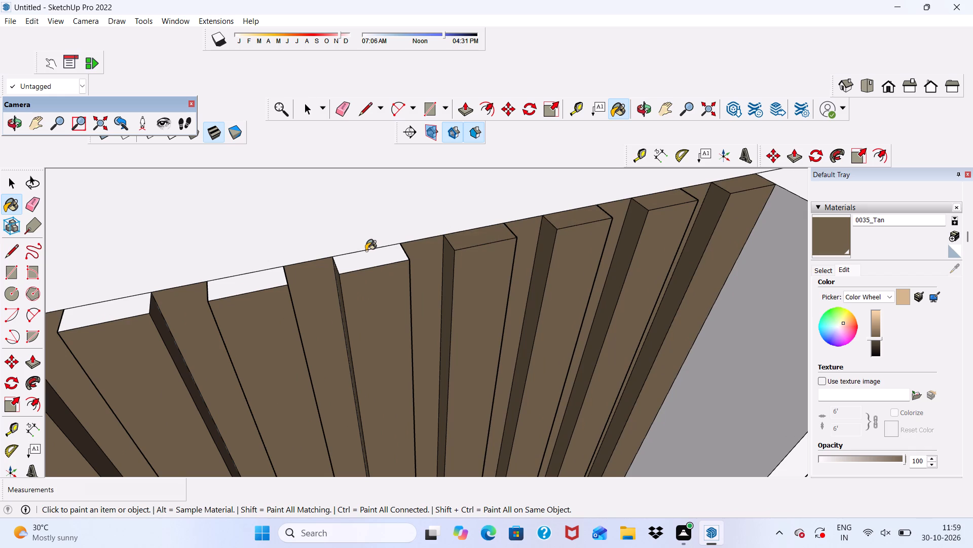
{"action": "left_click", "coordinate": [343, 259]}
{"action": "left_click", "coordinate": [265, 274]}
Paint the last two white slat top faces near the middle of the tall panel with 0035_Tan.
{"action": "scroll", "coordinate": [270, 269], "scroll_direction": "down", "scroll_amount": 4}
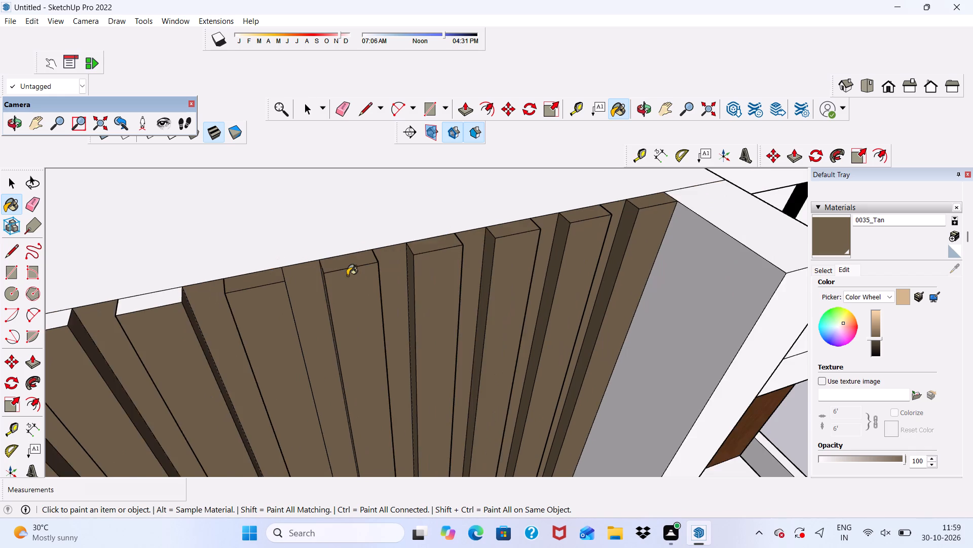
{"action": "scroll", "coordinate": [347, 276], "scroll_direction": "down", "scroll_amount": 5}
{"action": "scroll", "coordinate": [205, 289], "scroll_direction": "up", "scroll_amount": 5}
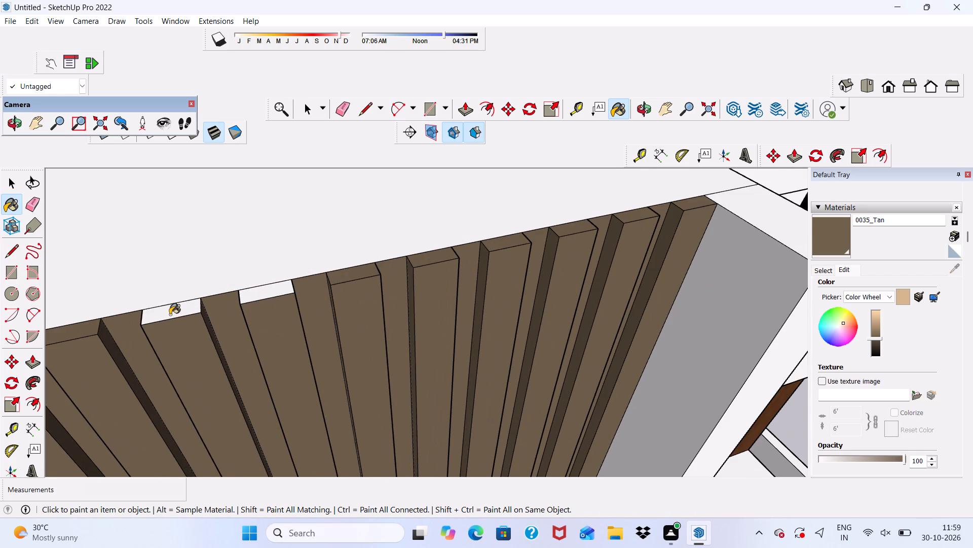
{"action": "scroll", "coordinate": [170, 315], "scroll_direction": "down", "scroll_amount": 1}
{"action": "scroll", "coordinate": [170, 315], "scroll_direction": "up", "scroll_amount": 3}
{"action": "left_click", "coordinate": [170, 315]}
{"action": "left_click", "coordinate": [287, 288]}
Paint the top-storey slatted screen's first slat, the adjoining recess and the second slat's front with 0035_Tan, starting nearest the tall panel.
{"action": "scroll", "coordinate": [287, 275], "scroll_direction": "down", "scroll_amount": 6}
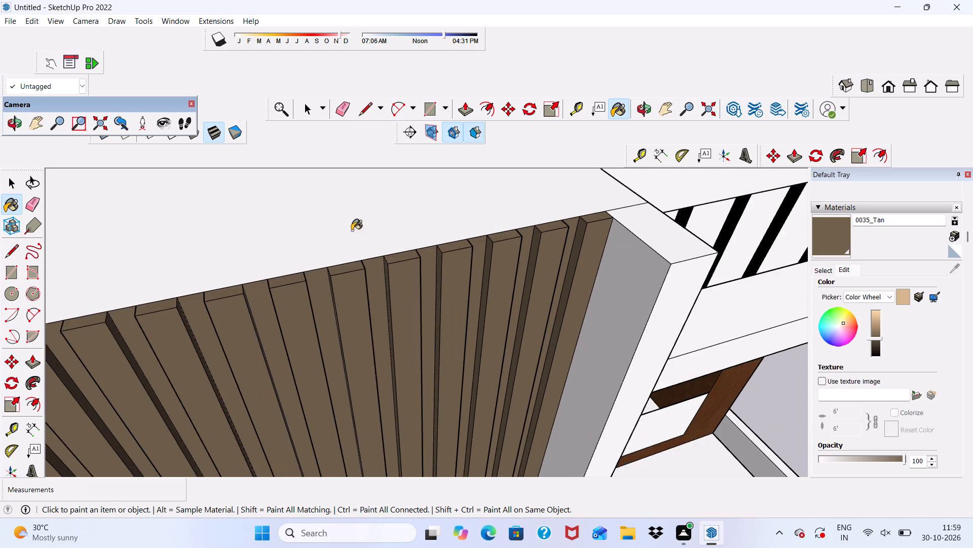
{"action": "scroll", "coordinate": [341, 209], "scroll_direction": "down", "scroll_amount": 20}
{"action": "middle_click_drag", "start_coordinate": [340, 340], "coordinate": [340, 220]}
{"action": "scroll", "coordinate": [340, 220], "scroll_direction": "up", "scroll_amount": 6}
{"action": "scroll", "coordinate": [367, 265], "scroll_direction": "down", "scroll_amount": 1}
{"action": "middle_click_drag", "start_coordinate": [374, 287], "coordinate": [275, 258]}
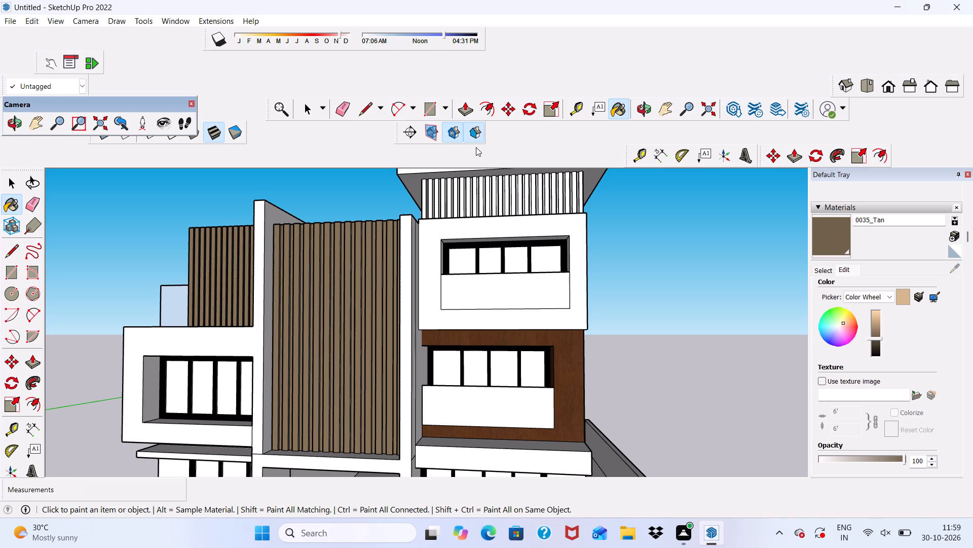
{"action": "scroll", "coordinate": [470, 167], "scroll_direction": "up", "scroll_amount": 5}
{"action": "scroll", "coordinate": [423, 227], "scroll_direction": "up", "scroll_amount": 7}
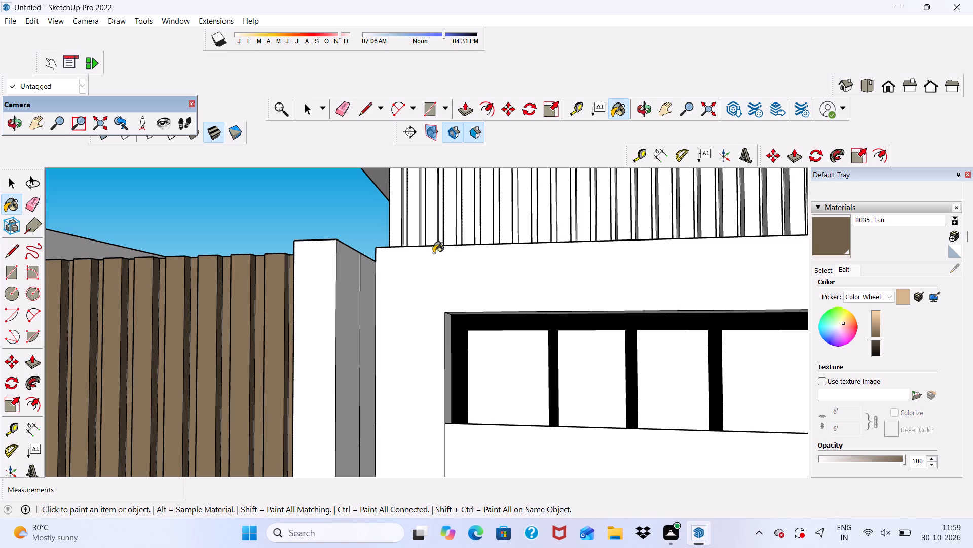
{"action": "scroll", "coordinate": [431, 231], "scroll_direction": "up", "scroll_amount": 6}
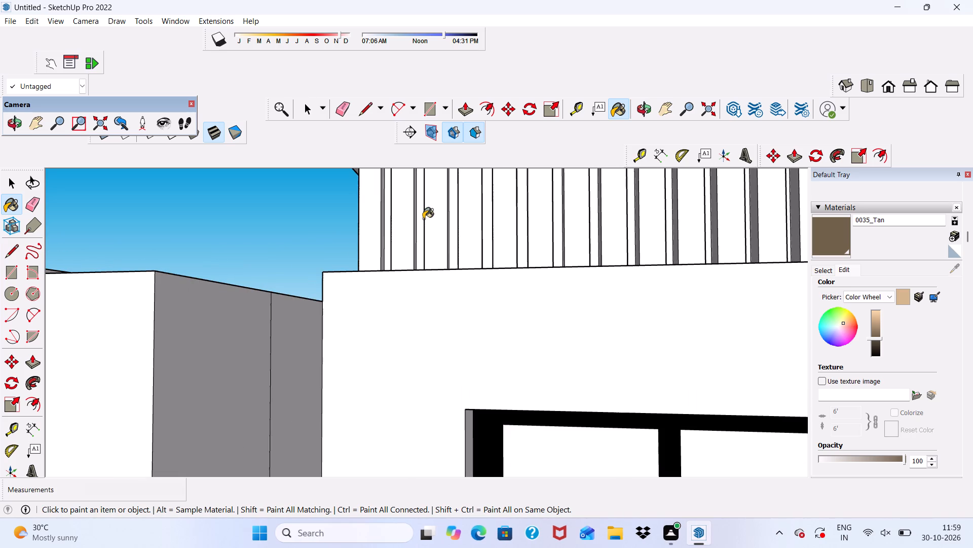
{"action": "scroll", "coordinate": [423, 219], "scroll_direction": "up", "scroll_amount": 2}
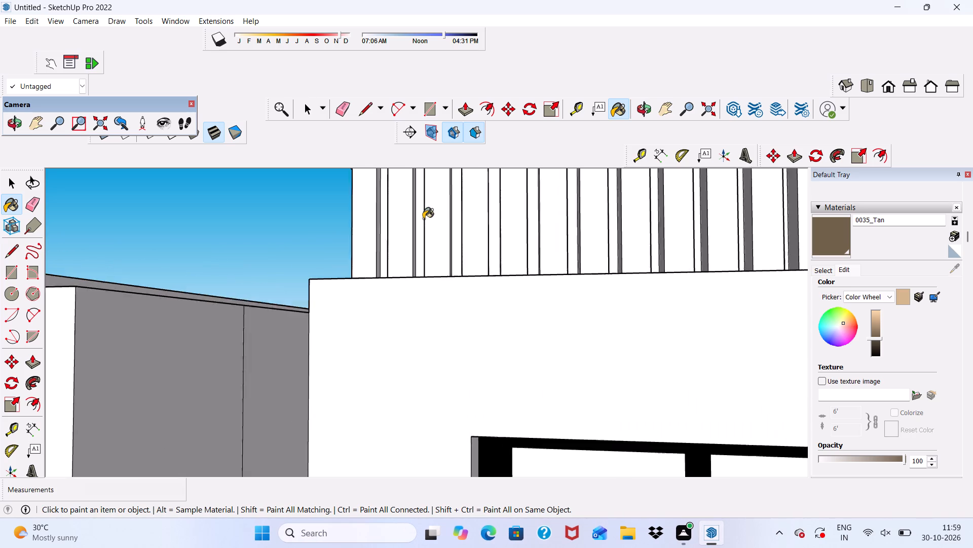
{"action": "scroll", "coordinate": [423, 219], "scroll_direction": "up", "scroll_amount": 4}
{"action": "left_click", "coordinate": [342, 219]}
{"action": "scroll", "coordinate": [362, 255], "scroll_direction": "up", "scroll_amount": 11}
{"action": "left_click", "coordinate": [357, 257]}
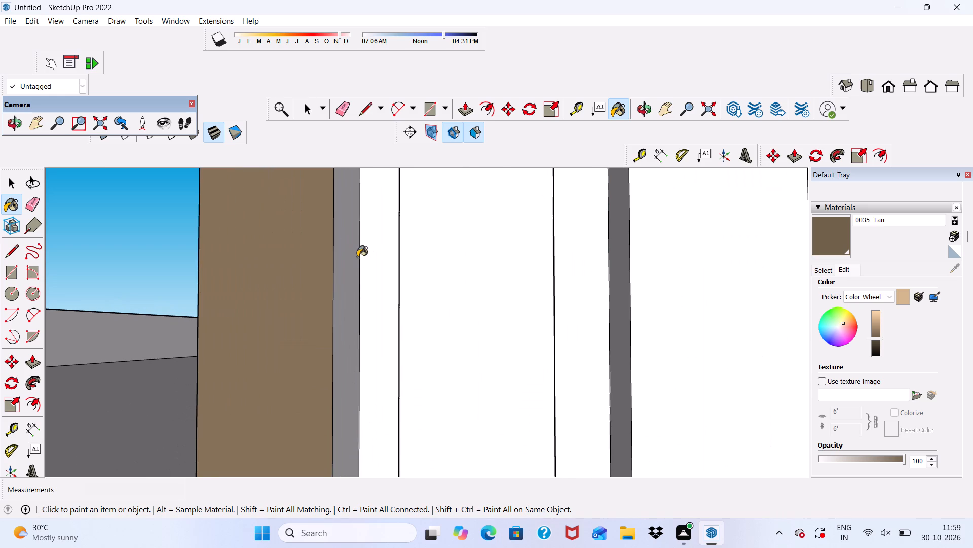
{"action": "left_click", "coordinate": [367, 275]}
{"action": "left_click", "coordinate": [421, 295]}
Paint the recess beyond the second top-storey screen slat and the near side faces of the first three slats with 0035_Tan.
{"action": "scroll", "coordinate": [350, 264], "scroll_direction": "down", "scroll_amount": 7}
{"action": "scroll", "coordinate": [372, 312], "scroll_direction": "up", "scroll_amount": 4}
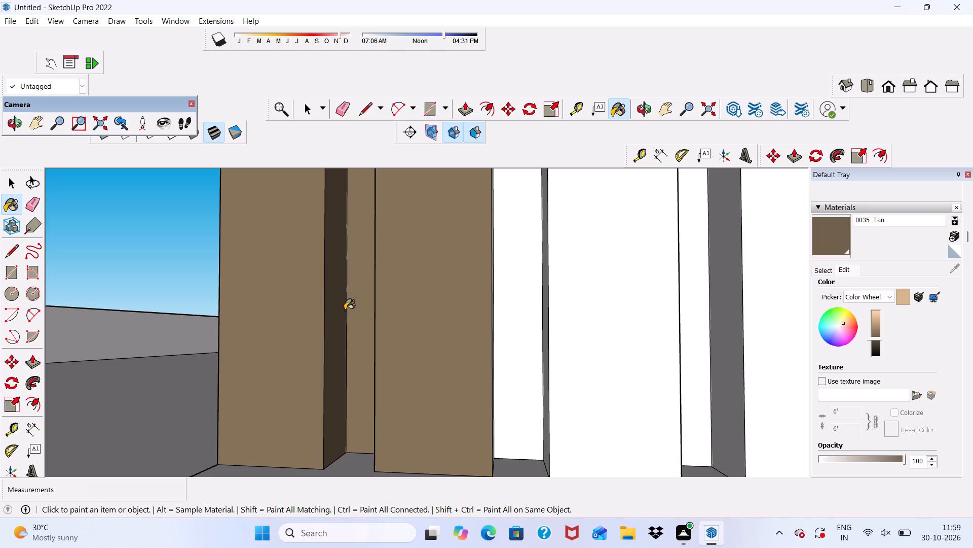
{"action": "left_click", "coordinate": [506, 314]}
{"action": "scroll", "coordinate": [506, 314], "scroll_direction": "down", "scroll_amount": 2}
{"action": "middle_click_drag", "start_coordinate": [509, 331], "coordinate": [698, 397]}
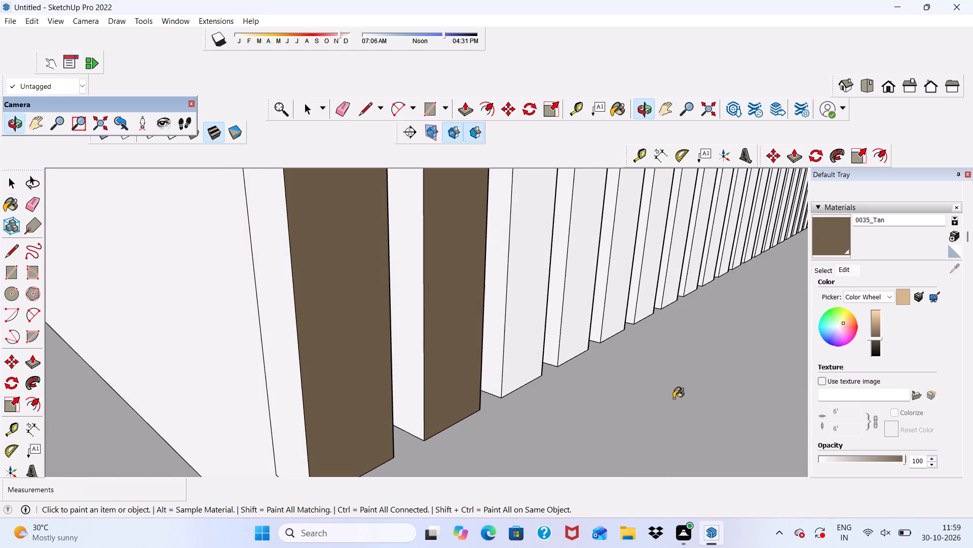
{"action": "scroll", "coordinate": [226, 364], "scroll_direction": "up", "scroll_amount": 4}
{"action": "left_click", "coordinate": [325, 353]}
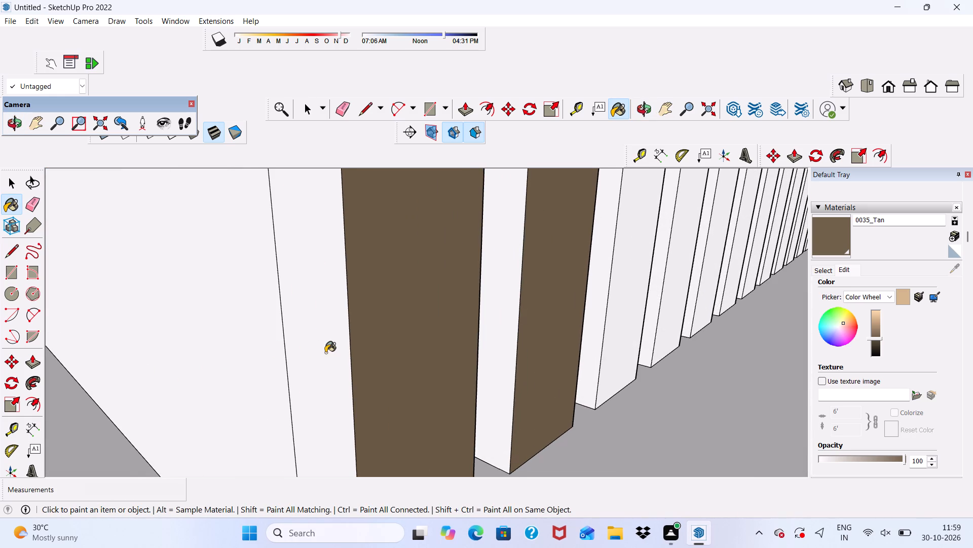
{"action": "scroll", "coordinate": [317, 349], "scroll_direction": "down", "scroll_amount": 4}
{"action": "scroll", "coordinate": [453, 360], "scroll_direction": "up", "scroll_amount": 2}
{"action": "left_click", "coordinate": [460, 356]}
{"action": "scroll", "coordinate": [315, 303], "scroll_direction": "down", "scroll_amount": 6}
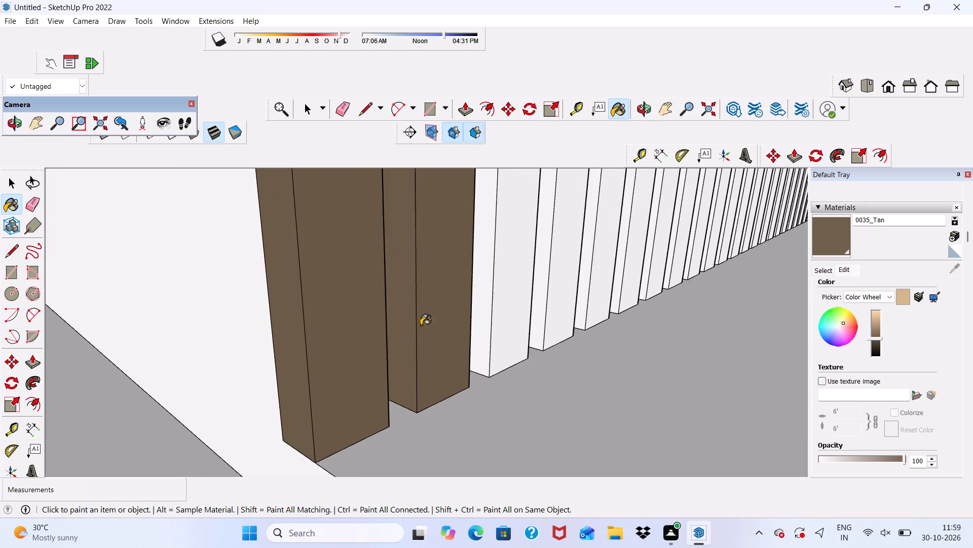
{"action": "scroll", "coordinate": [502, 329], "scroll_direction": "up", "scroll_amount": 5}
{"action": "left_click", "coordinate": [475, 330]}
{"action": "scroll", "coordinate": [414, 327], "scroll_direction": "down", "scroll_amount": 4}
{"action": "scroll", "coordinate": [354, 320], "scroll_direction": "down", "scroll_amount": 6}
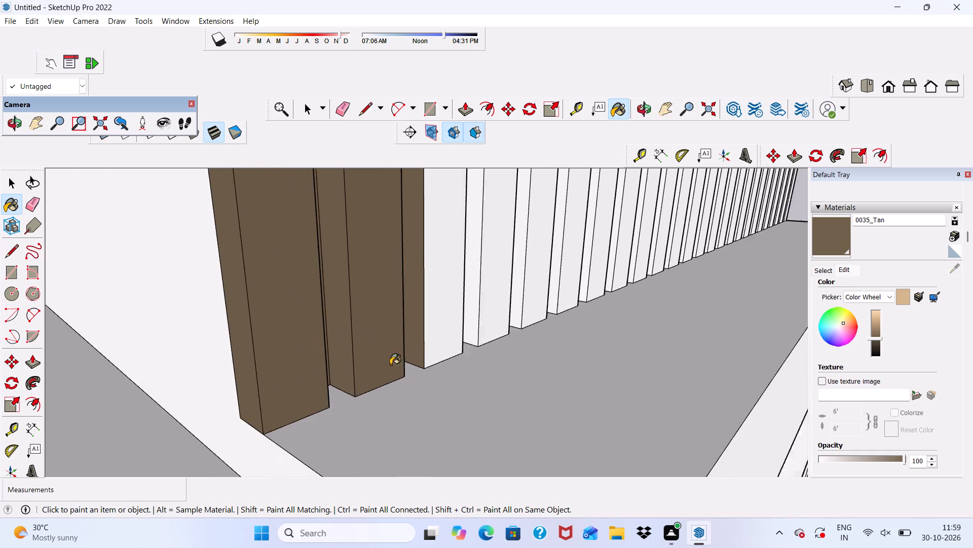
Paint the second slat's far side, the third slat's front and far side, and the recess beyond it with 0035_Tan.
{"action": "middle_click_drag", "start_coordinate": [396, 370], "coordinate": [212, 402]}
{"action": "scroll", "coordinate": [290, 356], "scroll_direction": "up", "scroll_amount": 4}
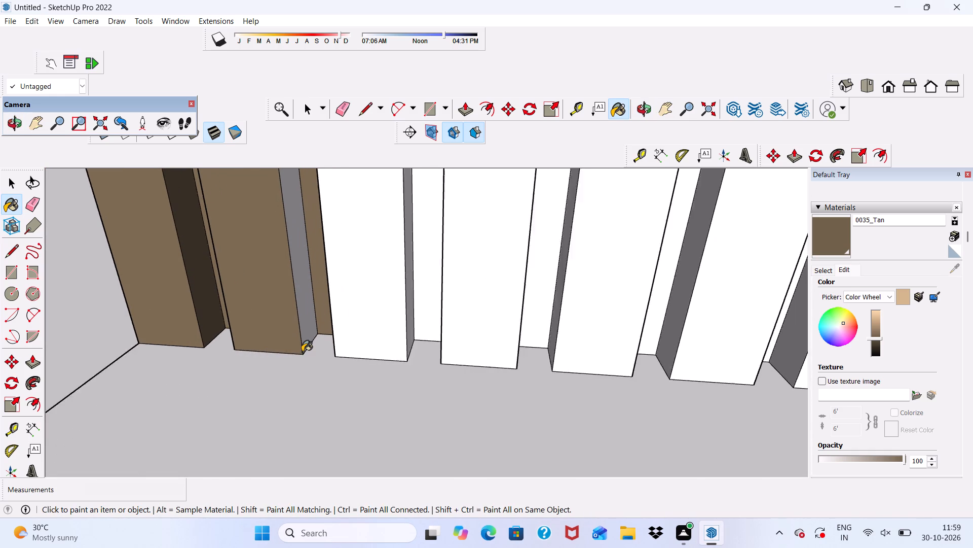
{"action": "scroll", "coordinate": [302, 352], "scroll_direction": "up", "scroll_amount": 2}
{"action": "left_click", "coordinate": [311, 344]}
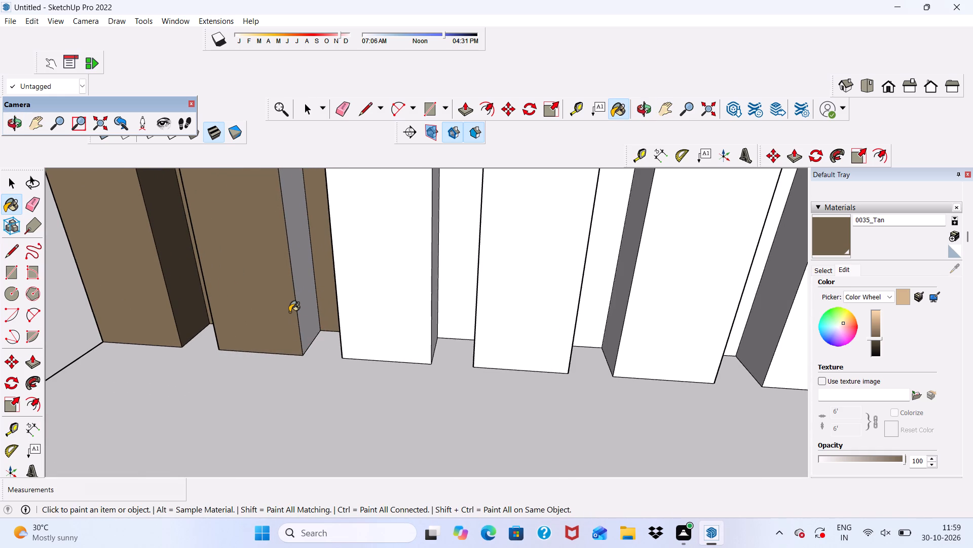
{"action": "left_click", "coordinate": [301, 300]}
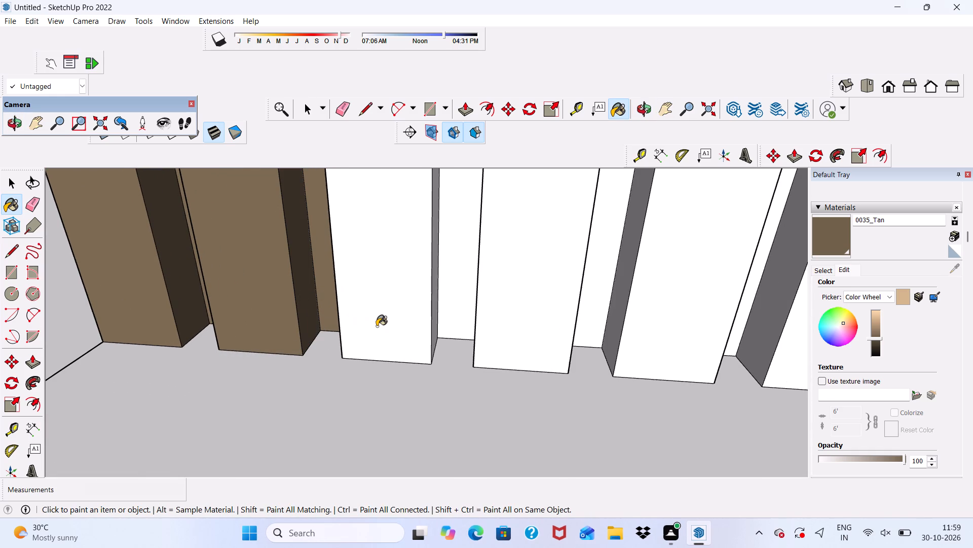
{"action": "left_click", "coordinate": [378, 326]}
{"action": "middle_click_drag", "start_coordinate": [393, 328], "coordinate": [515, 326]}
{"action": "scroll", "coordinate": [436, 299], "scroll_direction": "up", "scroll_amount": 1}
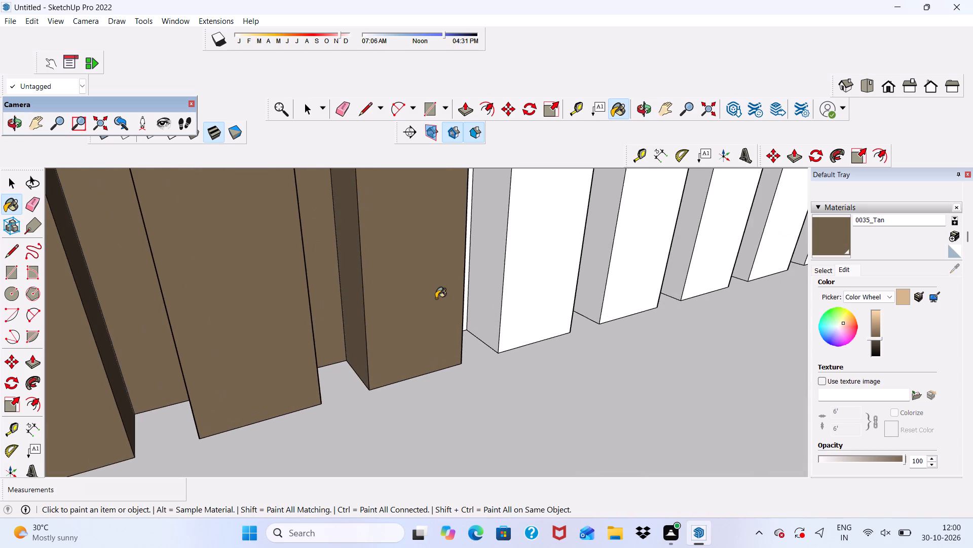
{"action": "middle_click_drag", "start_coordinate": [443, 284], "coordinate": [270, 297]}
{"action": "scroll", "coordinate": [334, 289], "scroll_direction": "up", "scroll_amount": 4}
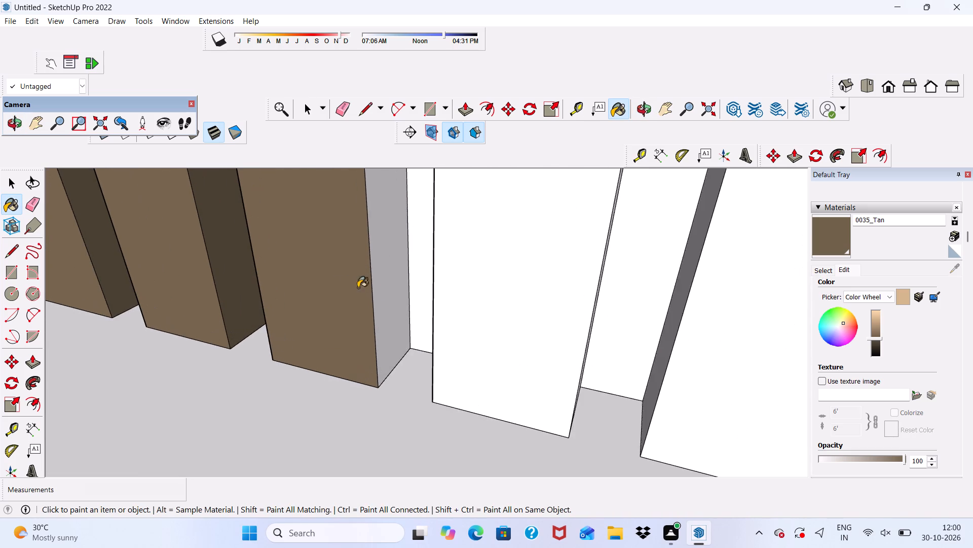
{"action": "scroll", "coordinate": [391, 316], "scroll_direction": "up", "scroll_amount": 5}
{"action": "left_click", "coordinate": [393, 314]}
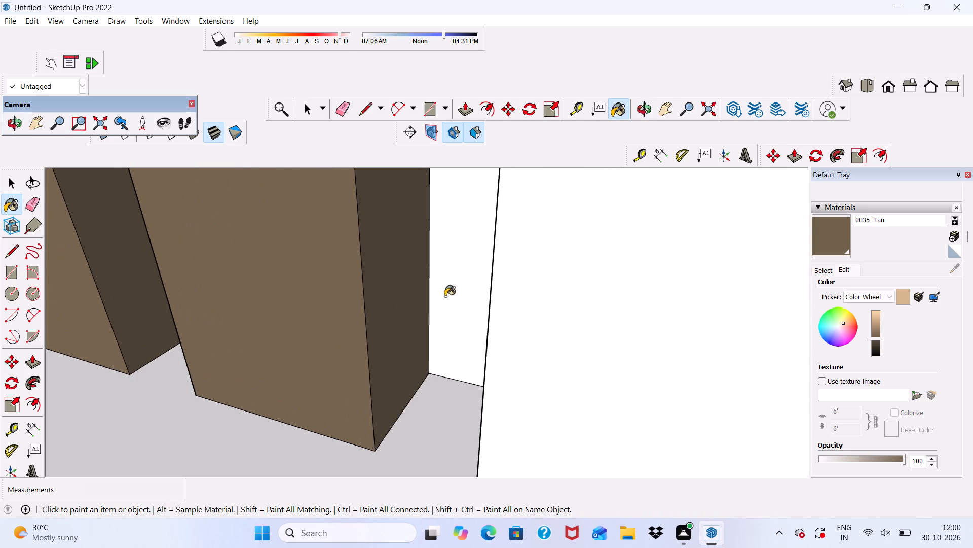
{"action": "left_click", "coordinate": [445, 296]}
Paint the near side, front and far side of the screen's fourth slat, plus the recess beyond it, with 0035_Tan.
{"action": "scroll", "coordinate": [357, 284], "scroll_direction": "down", "scroll_amount": 7}
{"action": "middle_click_drag", "start_coordinate": [321, 290], "coordinate": [483, 288]}
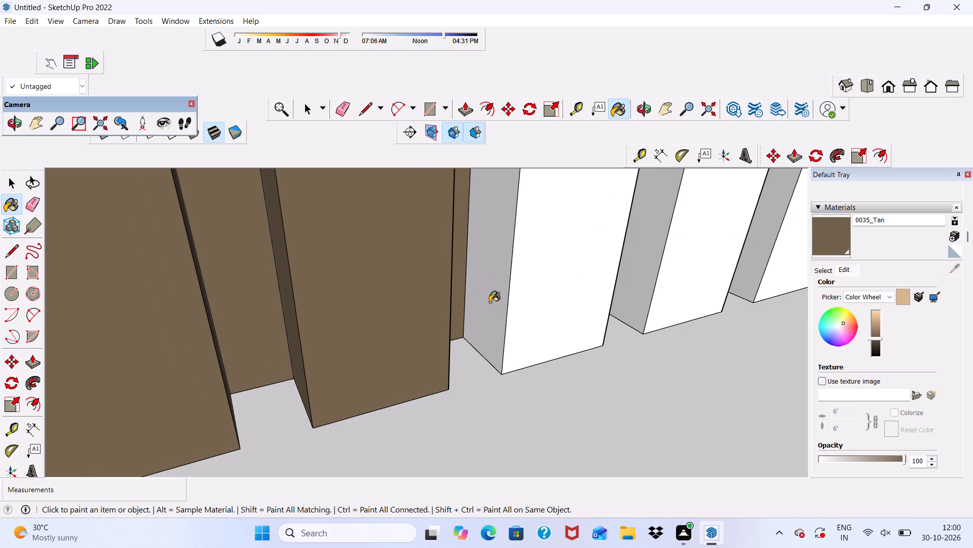
{"action": "scroll", "coordinate": [493, 307], "scroll_direction": "up", "scroll_amount": 5}
{"action": "left_click", "coordinate": [494, 309]}
{"action": "scroll", "coordinate": [494, 309], "scroll_direction": "down", "scroll_amount": 3}
{"action": "left_click", "coordinate": [533, 325]}
{"action": "scroll", "coordinate": [192, 270], "scroll_direction": "down", "scroll_amount": 6}
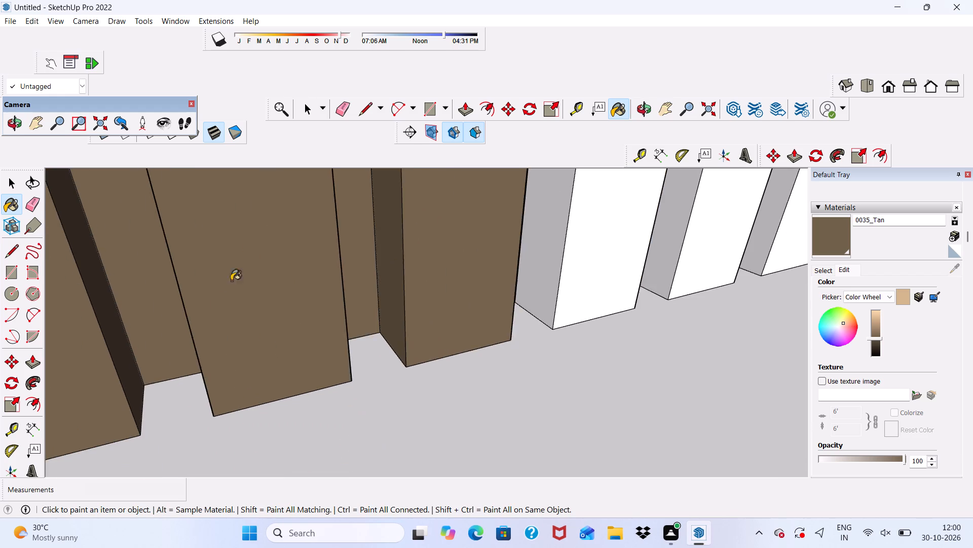
{"action": "scroll", "coordinate": [222, 277], "scroll_direction": "down", "scroll_amount": 6}
{"action": "middle_click_drag", "start_coordinate": [318, 282], "coordinate": [149, 296]}
{"action": "scroll", "coordinate": [334, 243], "scroll_direction": "up", "scroll_amount": 4}
{"action": "left_click", "coordinate": [356, 233]}
{"action": "scroll", "coordinate": [383, 233], "scroll_direction": "up", "scroll_amount": 2}
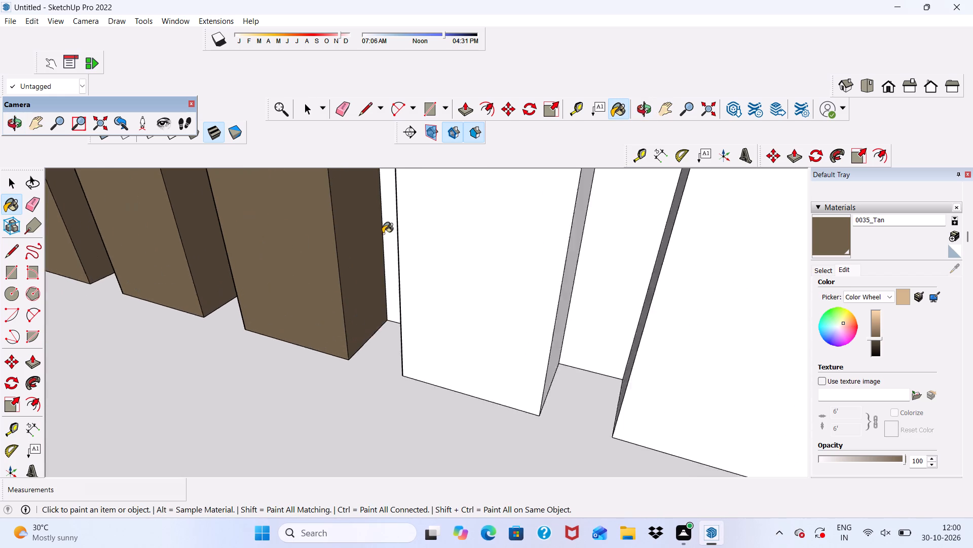
{"action": "scroll", "coordinate": [383, 233], "scroll_direction": "up", "scroll_amount": 3}
{"action": "left_click", "coordinate": [384, 233]}
Paint the fifth slat's front and both side faces, plus the recess beyond it, with 0035_Tan.
{"action": "left_click", "coordinate": [461, 286]}
{"action": "scroll", "coordinate": [410, 294], "scroll_direction": "down", "scroll_amount": 7}
{"action": "middle_click_drag", "start_coordinate": [630, 278], "coordinate": [631, 278]}
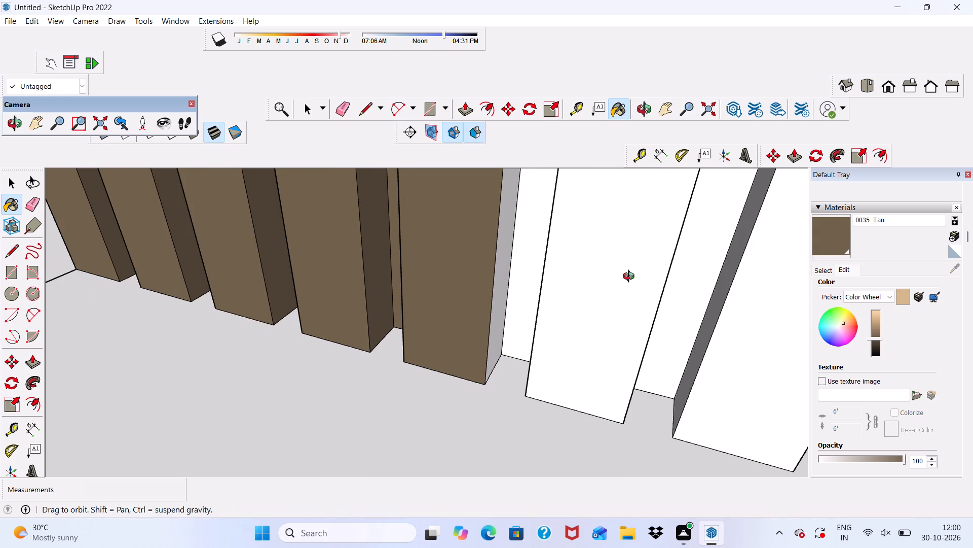
{"action": "middle_click_drag", "start_coordinate": [631, 278], "coordinate": [832, 277]}
{"action": "scroll", "coordinate": [552, 309], "scroll_direction": "up", "scroll_amount": 5}
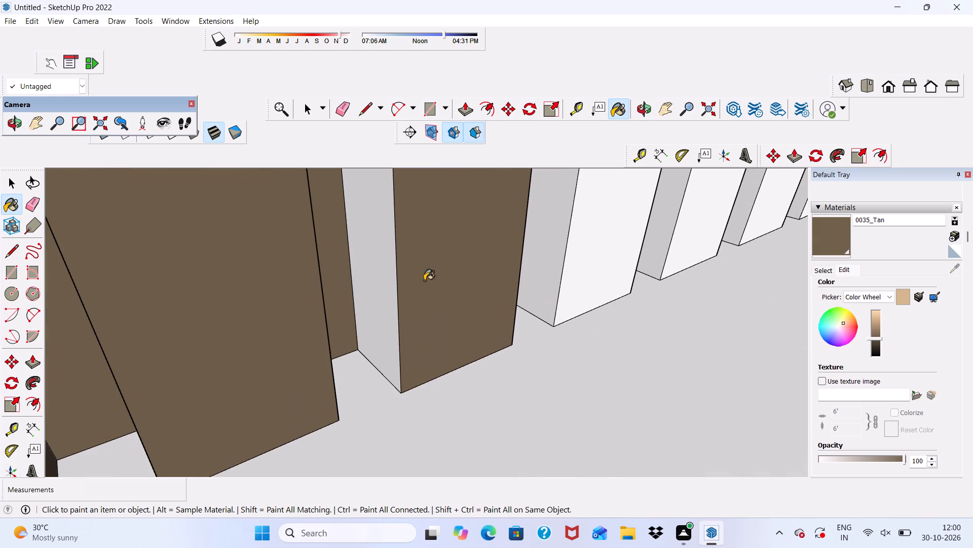
{"action": "left_click", "coordinate": [388, 284]}
{"action": "scroll", "coordinate": [388, 284], "scroll_direction": "down", "scroll_amount": 3}
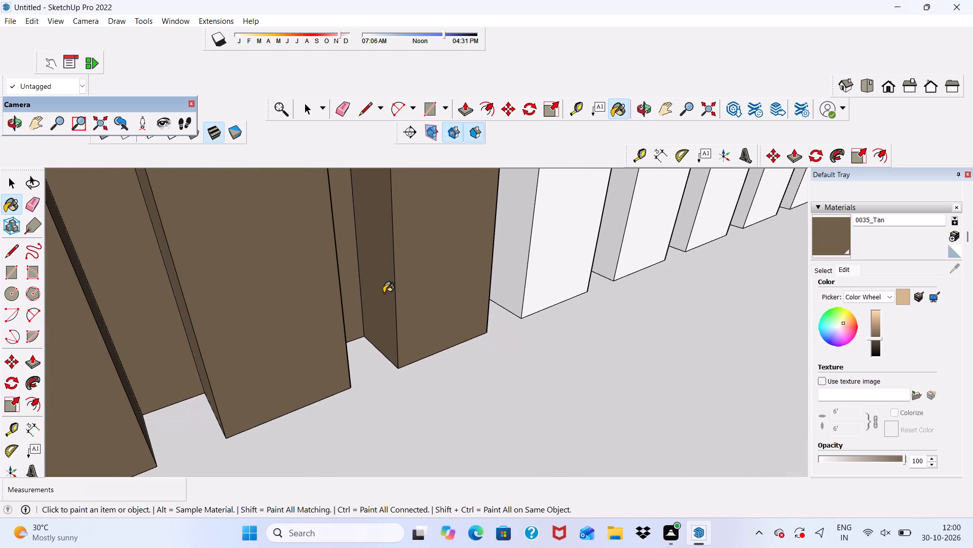
{"action": "scroll", "coordinate": [411, 316], "scroll_direction": "down", "scroll_amount": 5}
{"action": "middle_click_drag", "start_coordinate": [459, 351], "coordinate": [330, 332]}
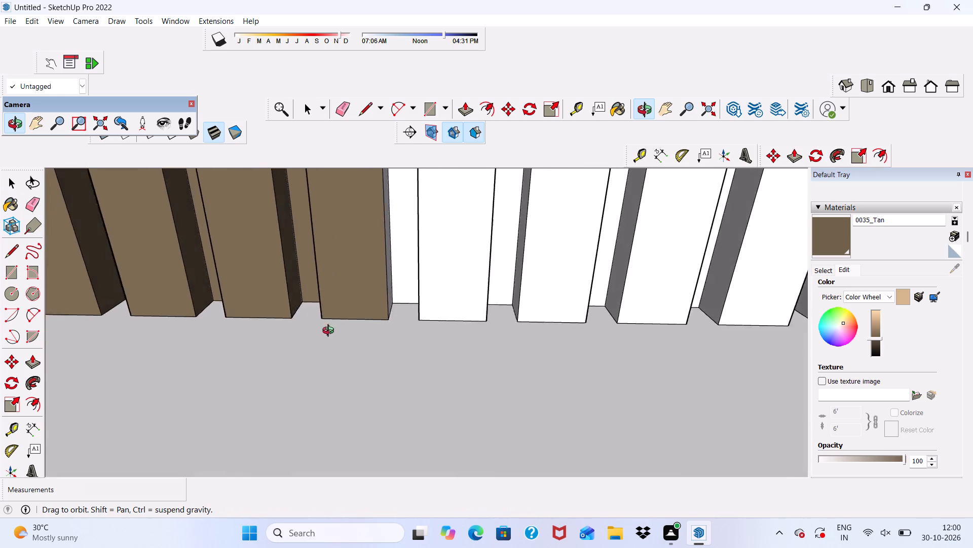
{"action": "middle_click_drag", "start_coordinate": [330, 332], "coordinate": [284, 358]}
{"action": "scroll", "coordinate": [376, 290], "scroll_direction": "up", "scroll_amount": 6}
{"action": "left_click", "coordinate": [364, 255]}
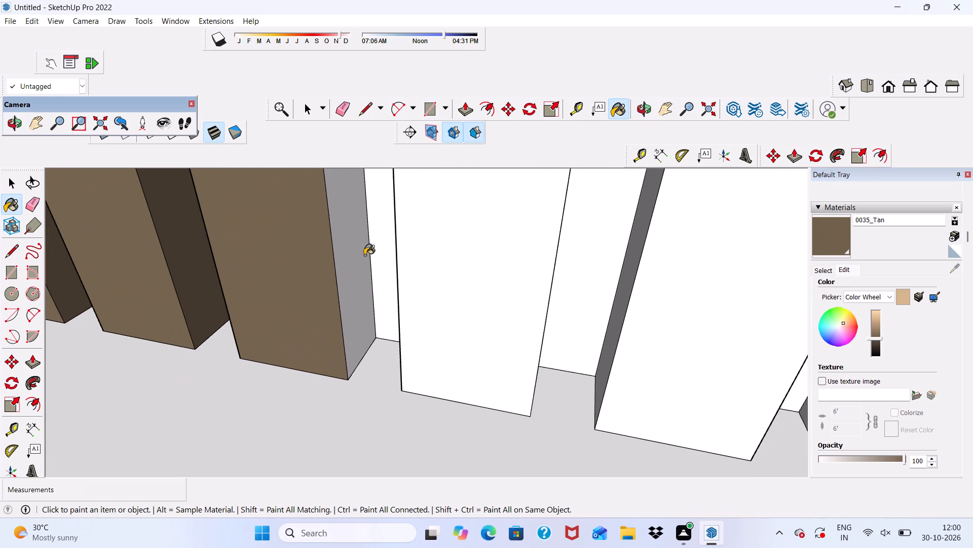
{"action": "left_click", "coordinate": [384, 249]}
Paint the sixth slat's front and both side faces, plus the recess beyond it, with 0035_Tan.
{"action": "left_click", "coordinate": [415, 266]}
{"action": "scroll", "coordinate": [415, 269], "scroll_direction": "down", "scroll_amount": 4}
{"action": "middle_click_drag", "start_coordinate": [424, 283], "coordinate": [542, 291]}
{"action": "scroll", "coordinate": [445, 233], "scroll_direction": "up", "scroll_amount": 5}
{"action": "left_click", "coordinate": [425, 236]}
{"action": "scroll", "coordinate": [402, 244], "scroll_direction": "down", "scroll_amount": 11}
{"action": "middle_click_drag", "start_coordinate": [496, 312], "coordinate": [444, 316]}
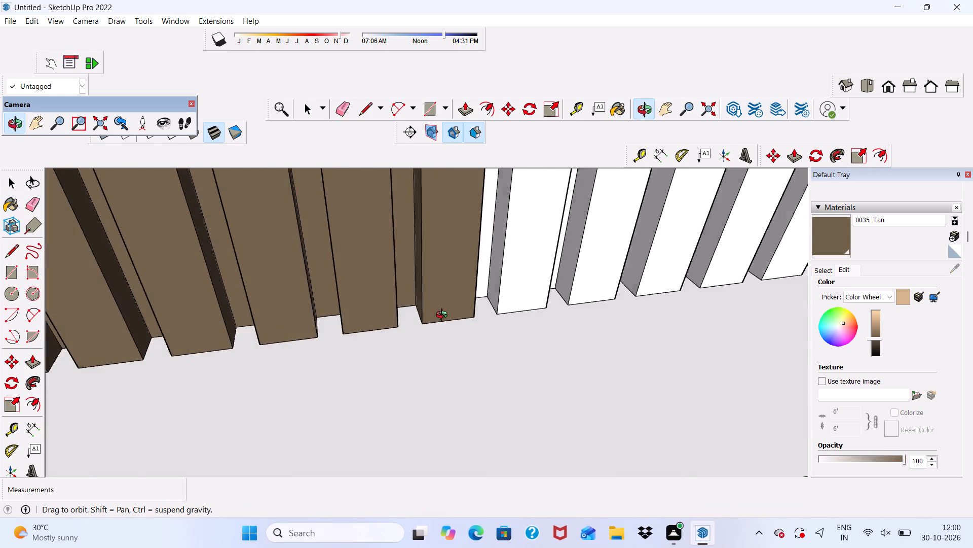
{"action": "middle_click_drag", "start_coordinate": [444, 316], "coordinate": [387, 332]}
{"action": "scroll", "coordinate": [441, 254], "scroll_direction": "up", "scroll_amount": 10}
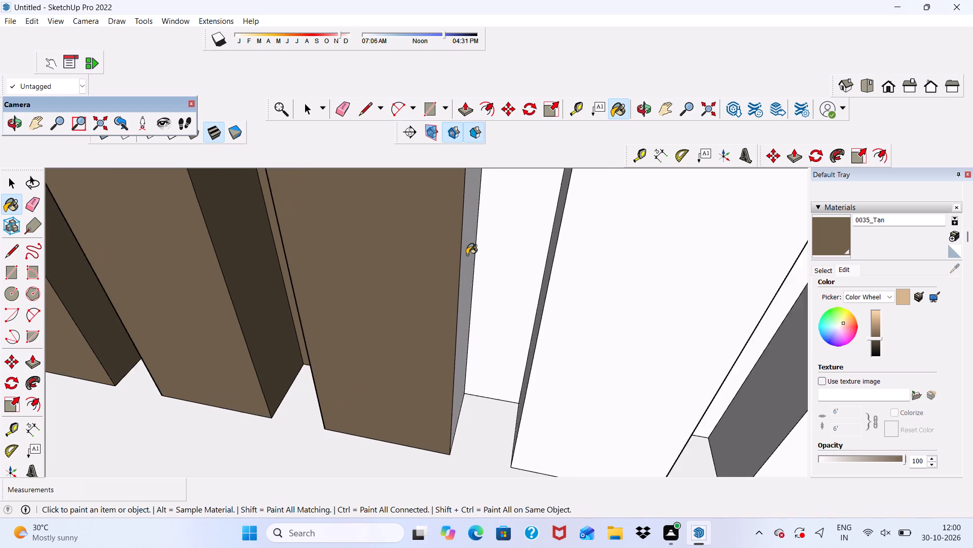
{"action": "scroll", "coordinate": [467, 255], "scroll_direction": "up", "scroll_amount": 2}
{"action": "left_click", "coordinate": [467, 255]}
{"action": "left_click", "coordinate": [488, 266]}
Paint the near side, front and far side of the seventh slat, plus the recess beyond it, with 0035_Tan.
{"action": "left_click", "coordinate": [549, 284]}
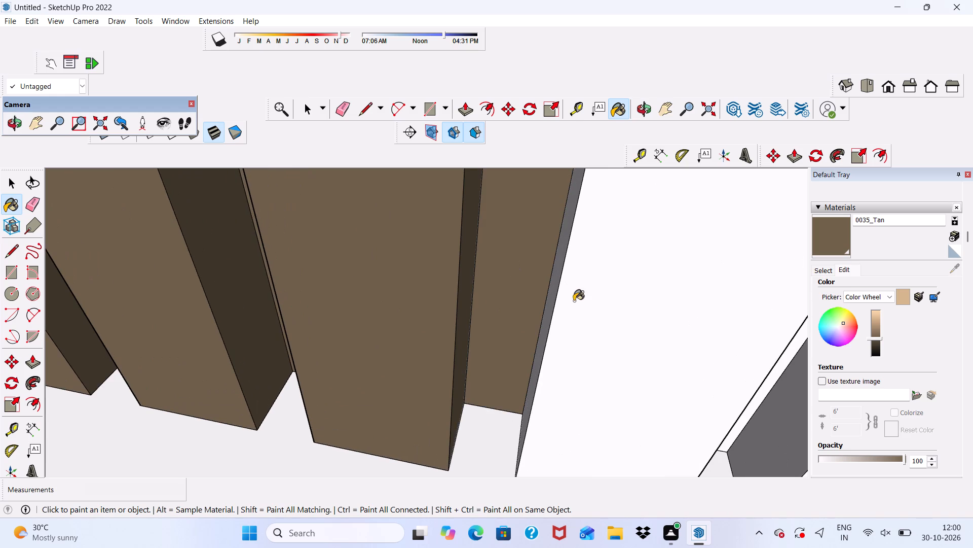
{"action": "left_click", "coordinate": [556, 290]}
{"action": "left_click", "coordinate": [570, 299]}
{"action": "scroll", "coordinate": [502, 258], "scroll_direction": "down", "scroll_amount": 5}
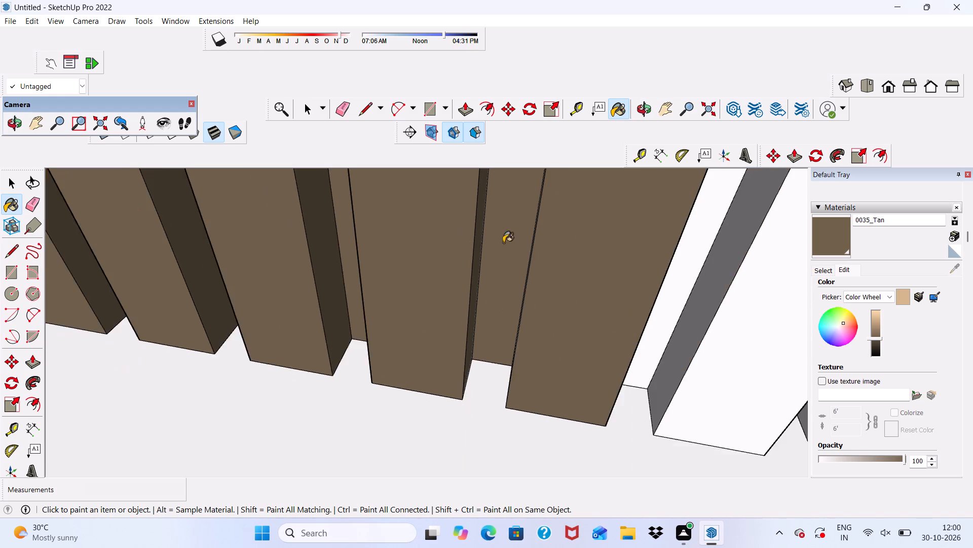
{"action": "scroll", "coordinate": [488, 232], "scroll_direction": "down", "scroll_amount": 6}
{"action": "scroll", "coordinate": [517, 290], "scroll_direction": "down", "scroll_amount": 7}
{"action": "middle_click_drag", "start_coordinate": [535, 349], "coordinate": [482, 212]}
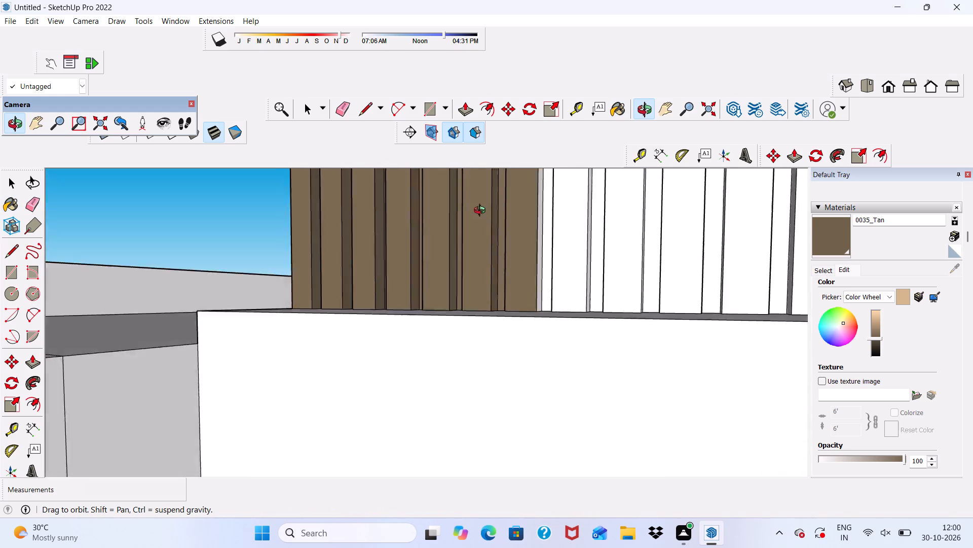
{"action": "middle_click_drag", "start_coordinate": [482, 212], "coordinate": [414, 262]}
{"action": "scroll", "coordinate": [532, 275], "scroll_direction": "up", "scroll_amount": 13}
{"action": "scroll", "coordinate": [484, 264], "scroll_direction": "up", "scroll_amount": 2}
{"action": "left_click", "coordinate": [517, 257]}
{"action": "scroll", "coordinate": [517, 257], "scroll_direction": "down", "scroll_amount": 2}
{"action": "middle_click_drag", "start_coordinate": [523, 273], "coordinate": [598, 292]}
{"action": "scroll", "coordinate": [598, 292], "scroll_direction": "up", "scroll_amount": 1}
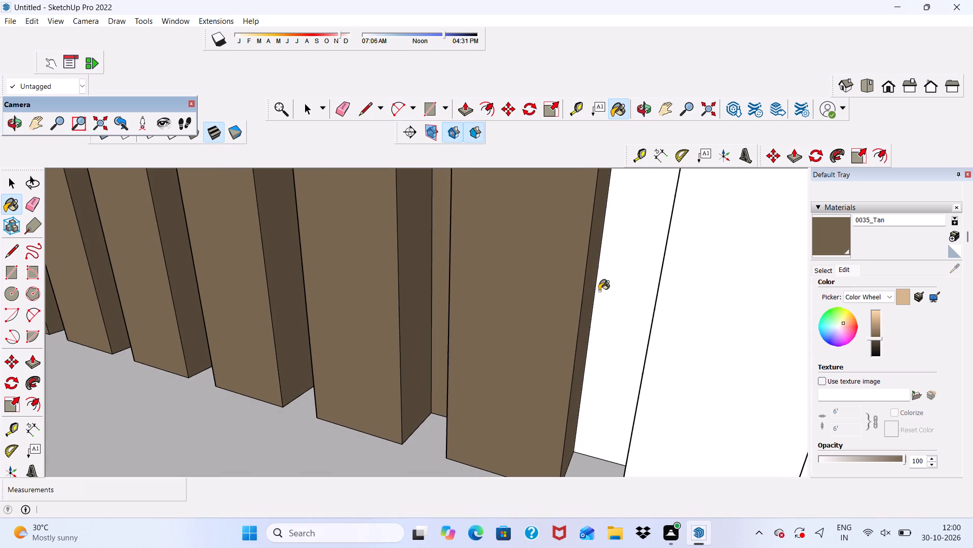
{"action": "left_click", "coordinate": [599, 291]}
Paint the near side, front and far side of the eighth slat, plus the recess beyond it, with 0035_Tan.
{"action": "scroll", "coordinate": [611, 295], "scroll_direction": "down", "scroll_amount": 2}
{"action": "middle_click_drag", "start_coordinate": [611, 296], "coordinate": [699, 317]}
{"action": "scroll", "coordinate": [647, 307], "scroll_direction": "up", "scroll_amount": 3}
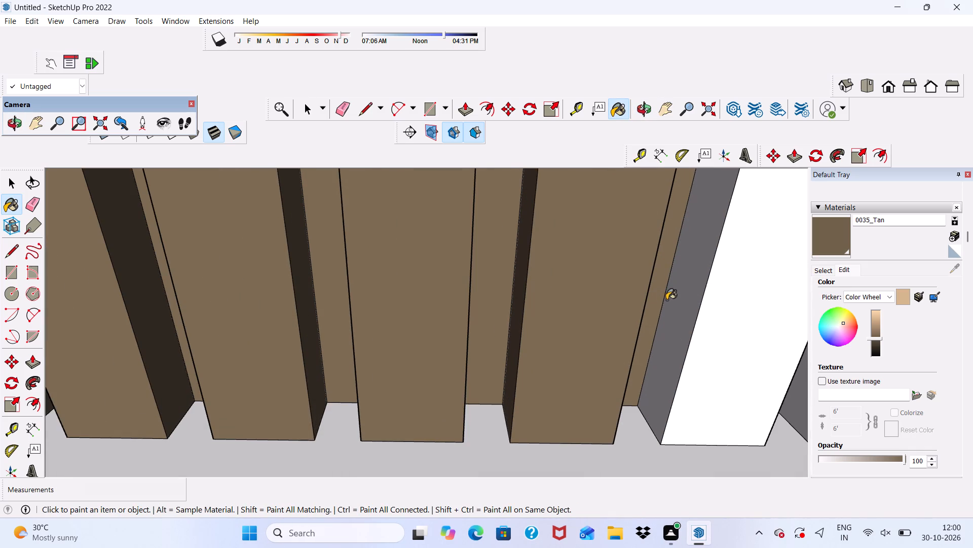
{"action": "left_click", "coordinate": [677, 317]}
{"action": "left_click", "coordinate": [701, 331]}
{"action": "scroll", "coordinate": [381, 289], "scroll_direction": "down", "scroll_amount": 5}
{"action": "scroll", "coordinate": [119, 270], "scroll_direction": "down", "scroll_amount": 7}
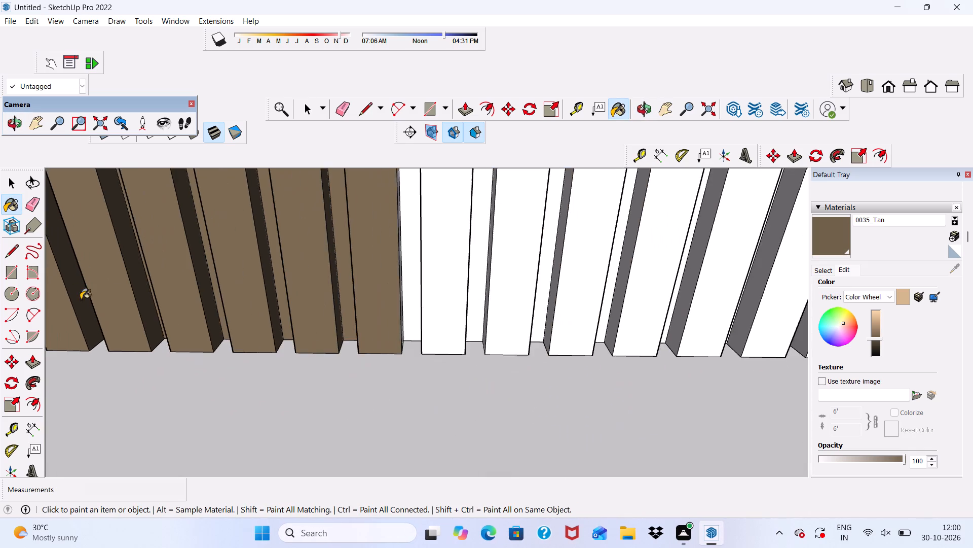
{"action": "scroll", "coordinate": [72, 283], "scroll_direction": "down", "scroll_amount": 6}
{"action": "scroll", "coordinate": [277, 241], "scroll_direction": "down", "scroll_amount": 3}
{"action": "middle_click_drag", "start_coordinate": [291, 262], "coordinate": [265, 299]}
{"action": "scroll", "coordinate": [244, 213], "scroll_direction": "up", "scroll_amount": 3}
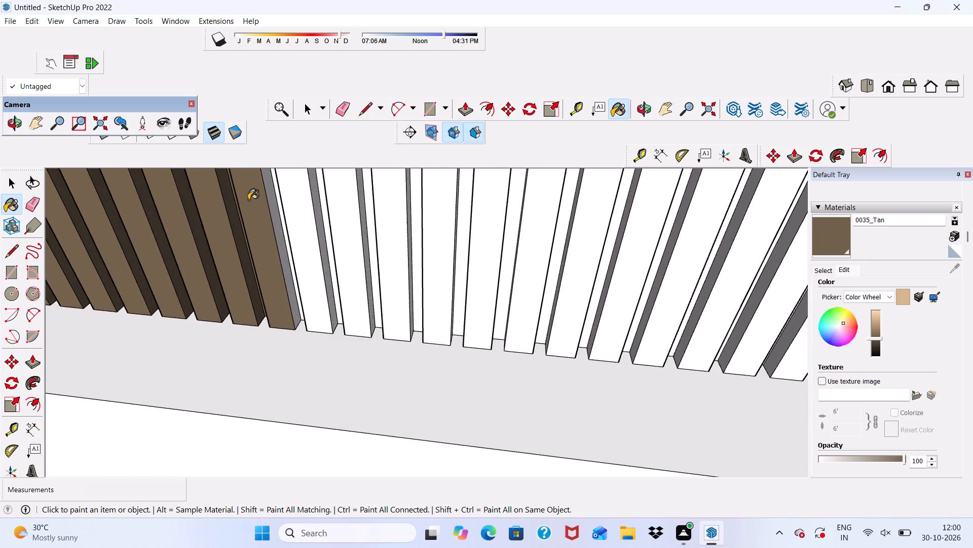
{"action": "scroll", "coordinate": [248, 200], "scroll_direction": "up", "scroll_amount": 14}
{"action": "left_click", "coordinate": [298, 233]}
{"action": "scroll", "coordinate": [323, 239], "scroll_direction": "up", "scroll_amount": 5}
{"action": "left_click", "coordinate": [323, 239]}
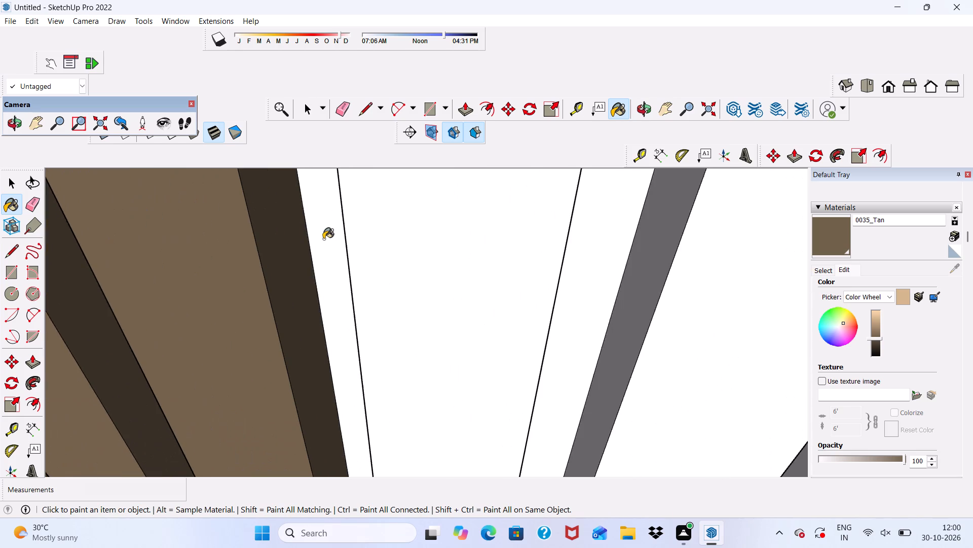
Paint the ninth slat's front and both side faces, plus the recess beyond it, with 0035_Tan.
{"action": "left_click", "coordinate": [384, 253]}
{"action": "scroll", "coordinate": [355, 247], "scroll_direction": "down", "scroll_amount": 3}
{"action": "middle_click_drag", "start_coordinate": [346, 259], "coordinate": [429, 254]}
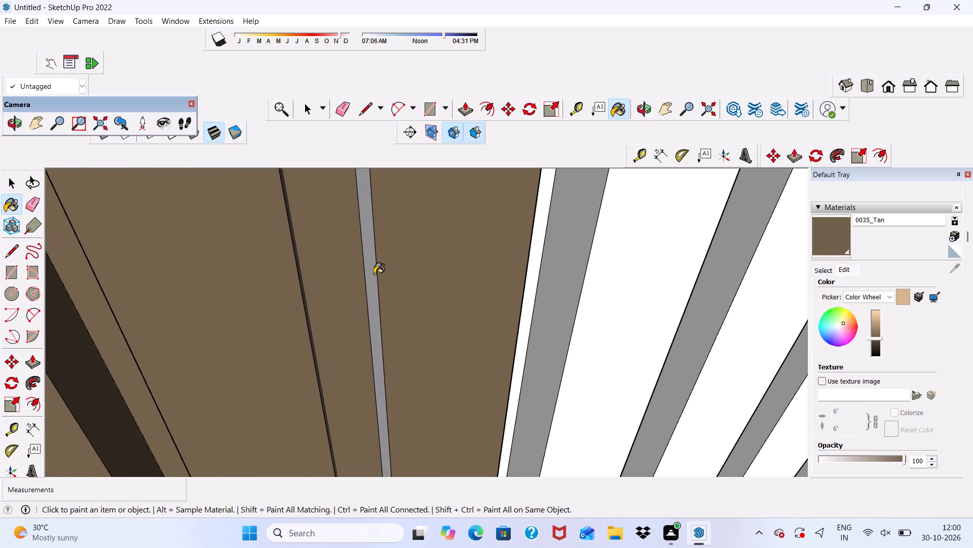
{"action": "left_click", "coordinate": [371, 276]}
{"action": "scroll", "coordinate": [353, 250], "scroll_direction": "down", "scroll_amount": 12}
{"action": "scroll", "coordinate": [396, 260], "scroll_direction": "down", "scroll_amount": 1}
{"action": "middle_click_drag", "start_coordinate": [402, 264], "coordinate": [298, 286]}
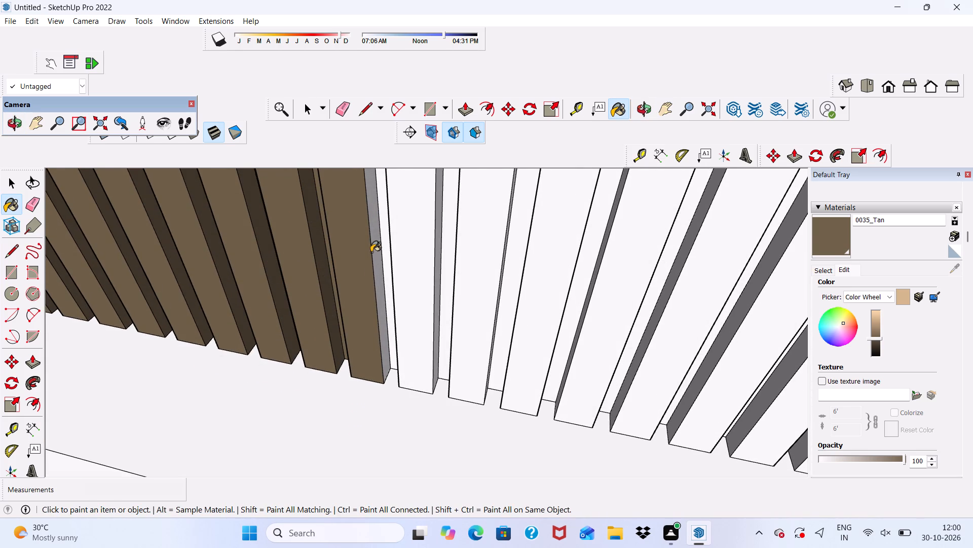
{"action": "scroll", "coordinate": [369, 241], "scroll_direction": "up", "scroll_amount": 9}
{"action": "left_click", "coordinate": [372, 230]}
{"action": "scroll", "coordinate": [386, 231], "scroll_direction": "up", "scroll_amount": 4}
{"action": "left_click", "coordinate": [404, 235]}
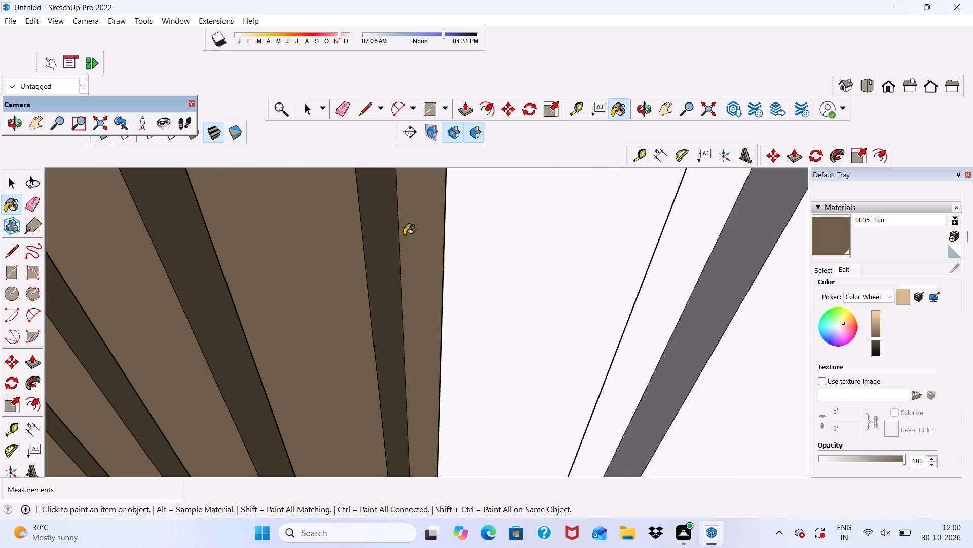
Paint the near side, front and far side of the tenth slat, plus the recess beyond it, with 0035_Tan.
{"action": "scroll", "coordinate": [405, 243], "scroll_direction": "down", "scroll_amount": 2}
{"action": "middle_click_drag", "start_coordinate": [407, 253], "coordinate": [568, 267]}
{"action": "scroll", "coordinate": [554, 272], "scroll_direction": "up", "scroll_amount": 1}
{"action": "scroll", "coordinate": [397, 234], "scroll_direction": "down", "scroll_amount": 6}
{"action": "scroll", "coordinate": [351, 231], "scroll_direction": "down", "scroll_amount": 4}
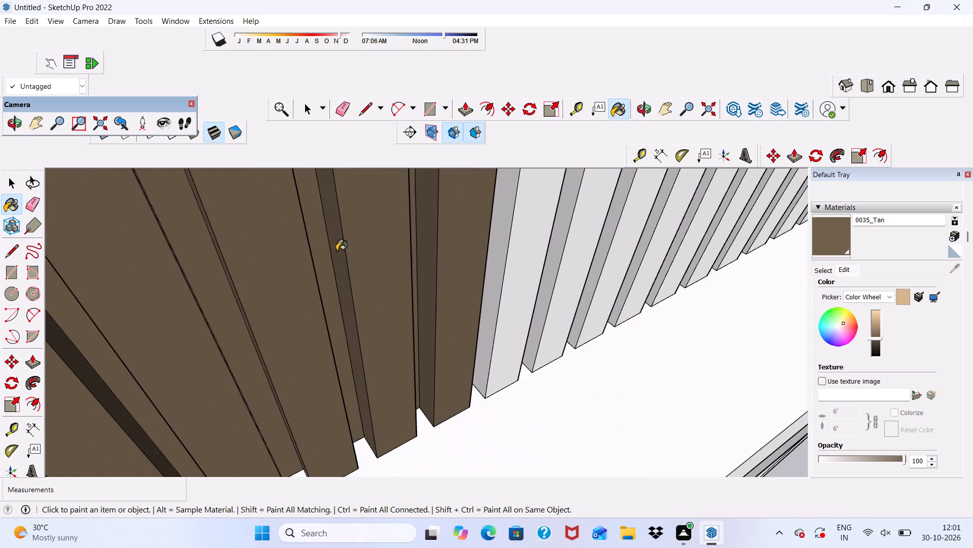
{"action": "scroll", "coordinate": [336, 251], "scroll_direction": "down", "scroll_amount": 7}
{"action": "middle_click_drag", "start_coordinate": [389, 305], "coordinate": [393, 324]}
{"action": "scroll", "coordinate": [447, 324], "scroll_direction": "up", "scroll_amount": 6}
{"action": "left_click", "coordinate": [474, 301]}
{"action": "left_click", "coordinate": [484, 301]}
{"action": "scroll", "coordinate": [436, 250], "scroll_direction": "down", "scroll_amount": 6}
{"action": "middle_click_drag", "start_coordinate": [461, 346], "coordinate": [289, 279]}
{"action": "scroll", "coordinate": [449, 280], "scroll_direction": "up", "scroll_amount": 11}
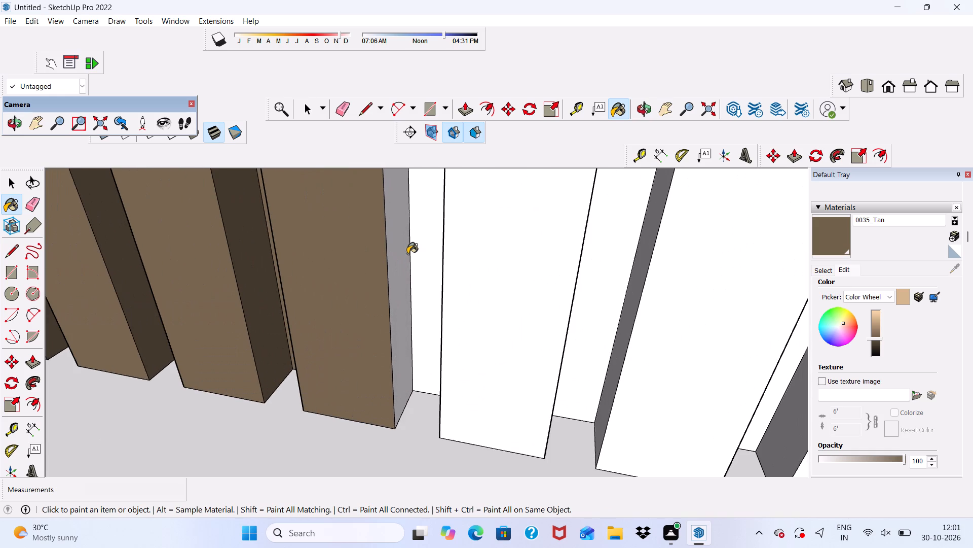
{"action": "left_click", "coordinate": [407, 254]}
{"action": "left_click", "coordinate": [414, 254]}
{"action": "scroll", "coordinate": [413, 258], "scroll_direction": "down", "scroll_amount": 2}
{"action": "middle_click_drag", "start_coordinate": [411, 263], "coordinate": [499, 279]}
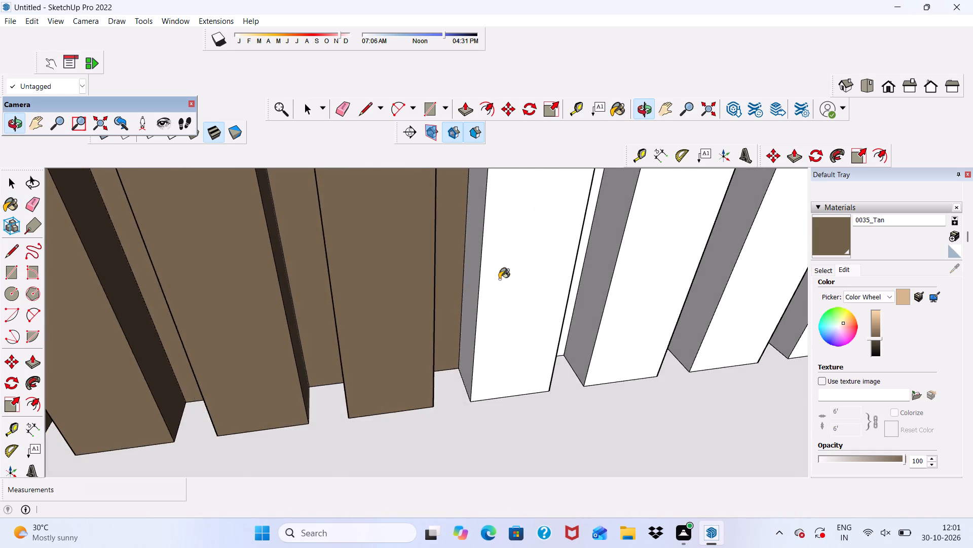
Paint the near side, front and far side of the eleventh slat, plus the recess beyond it, with 0035_Tan.
{"action": "scroll", "coordinate": [483, 277], "scroll_direction": "up", "scroll_amount": 4}
{"action": "left_click", "coordinate": [472, 258]}
{"action": "left_click", "coordinate": [476, 260]}
{"action": "left_click", "coordinate": [487, 268]}
{"action": "scroll", "coordinate": [380, 227], "scroll_direction": "down", "scroll_amount": 6}
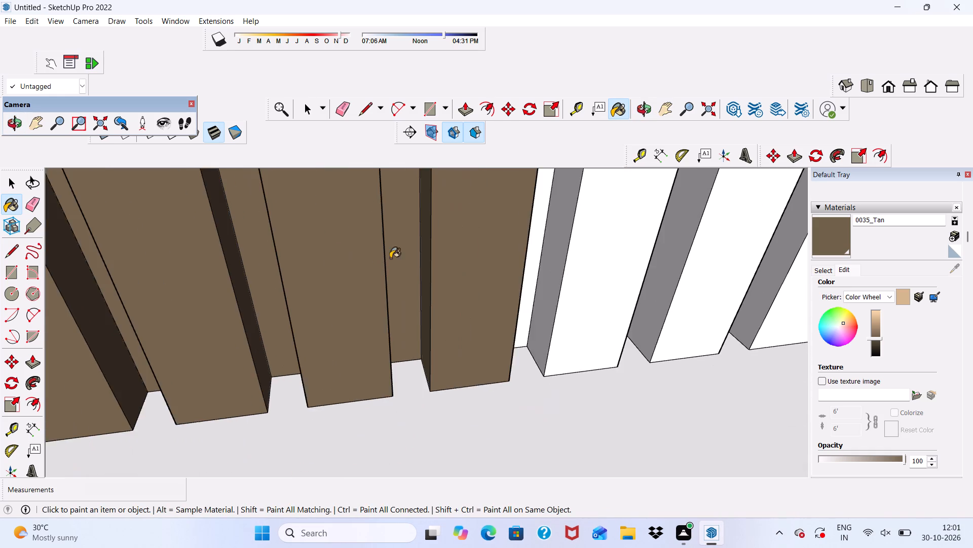
{"action": "scroll", "coordinate": [390, 258], "scroll_direction": "down", "scroll_amount": 6}
{"action": "middle_click_drag", "start_coordinate": [407, 279], "coordinate": [291, 278]}
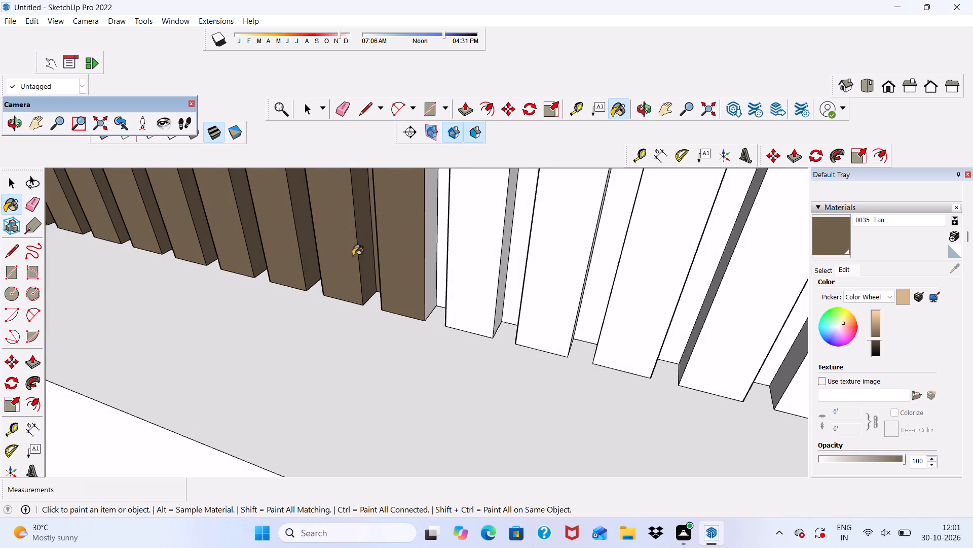
{"action": "scroll", "coordinate": [414, 247], "scroll_direction": "up", "scroll_amount": 7}
{"action": "left_click", "coordinate": [434, 257]}
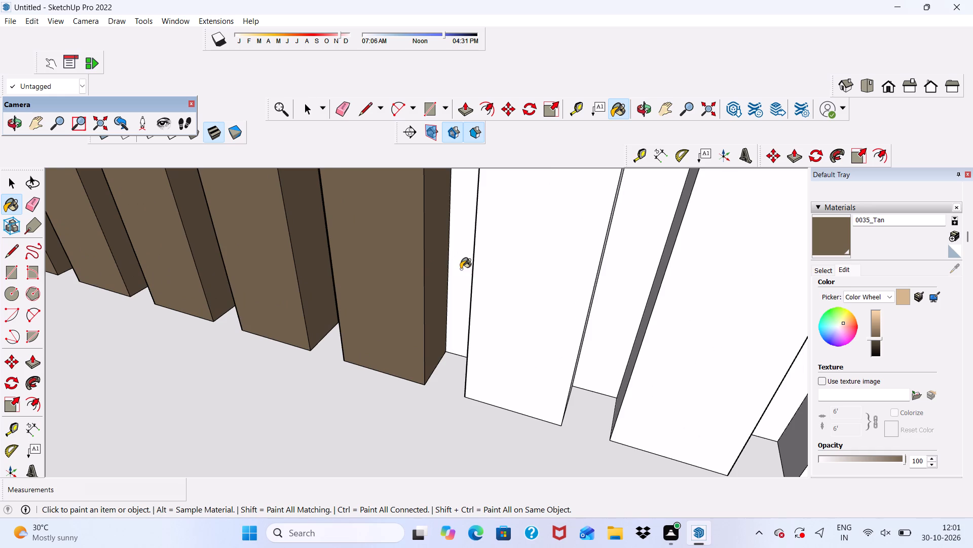
{"action": "left_click", "coordinate": [461, 269]}
Paint the near side, front and far side of the twelfth slat, plus the recess beyond it, with 0035_Tan.
{"action": "scroll", "coordinate": [444, 267], "scroll_direction": "down", "scroll_amount": 1}
{"action": "middle_click_drag", "start_coordinate": [439, 272], "coordinate": [611, 287]}
{"action": "scroll", "coordinate": [509, 270], "scroll_direction": "up", "scroll_amount": 3}
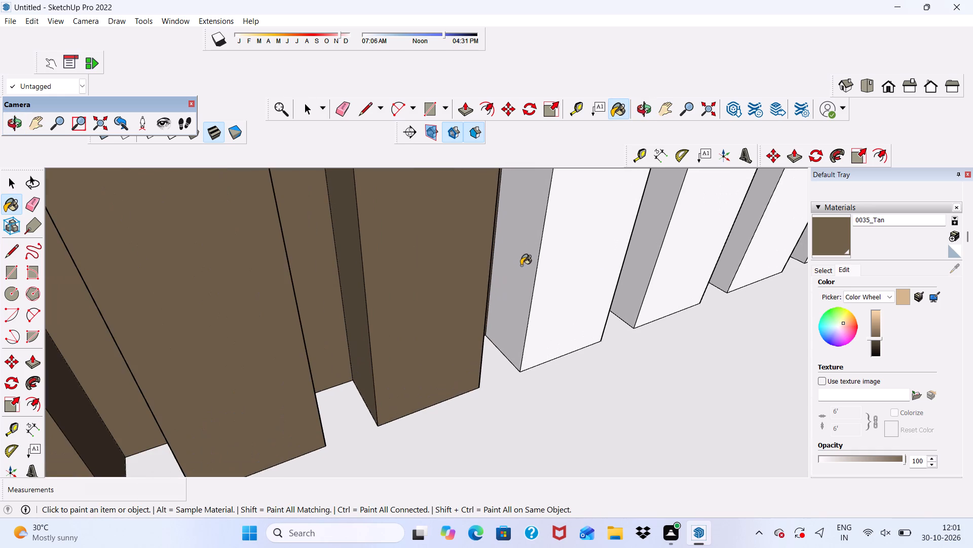
{"action": "left_click", "coordinate": [521, 265]}
{"action": "left_click", "coordinate": [556, 291]}
{"action": "scroll", "coordinate": [445, 253], "scroll_direction": "down", "scroll_amount": 15}
{"action": "middle_click_drag", "start_coordinate": [507, 294], "coordinate": [397, 322]}
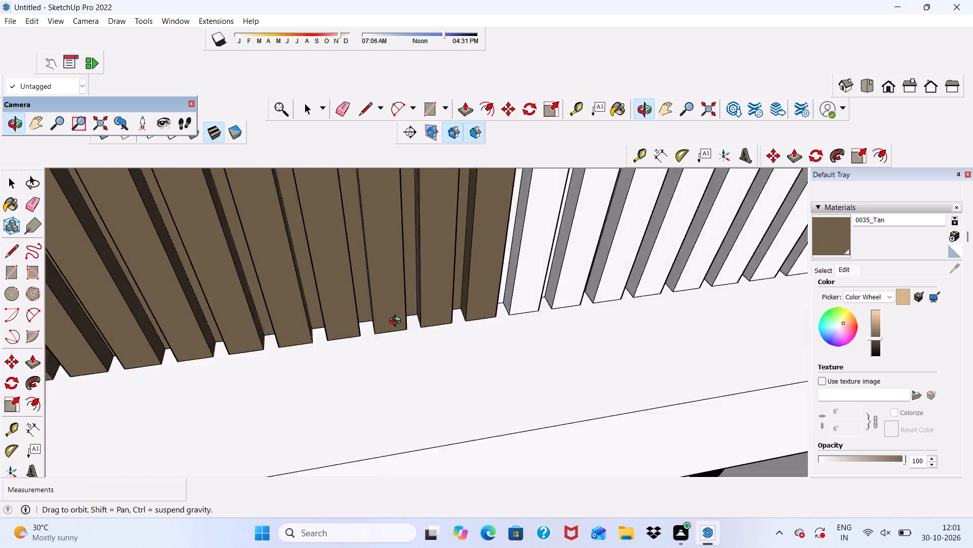
{"action": "middle_click_drag", "start_coordinate": [397, 322], "coordinate": [296, 335]}
{"action": "scroll", "coordinate": [461, 263], "scroll_direction": "up", "scroll_amount": 10}
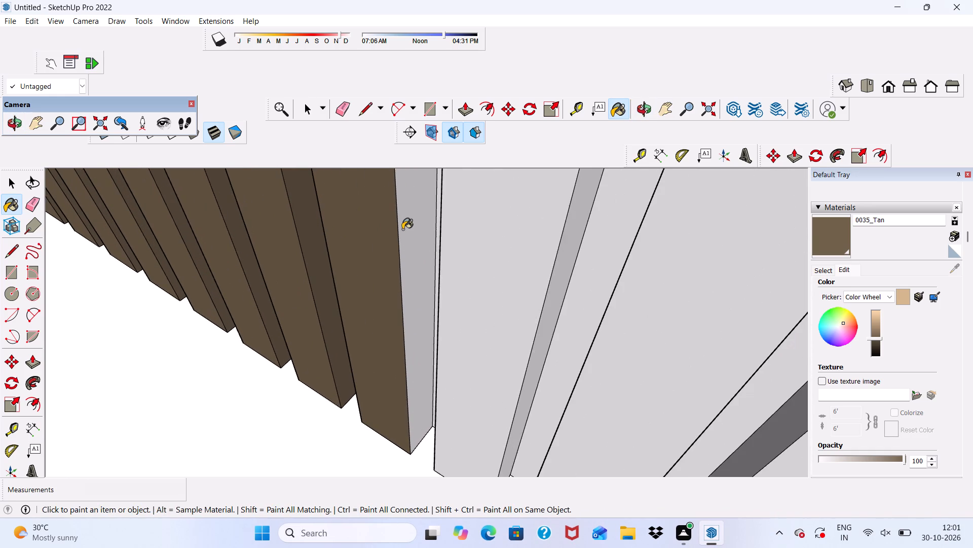
{"action": "left_click", "coordinate": [402, 229]}
{"action": "scroll", "coordinate": [402, 229], "scroll_direction": "down", "scroll_amount": 3}
{"action": "middle_click_drag", "start_coordinate": [392, 263], "coordinate": [525, 263]}
{"action": "scroll", "coordinate": [521, 264], "scroll_direction": "up", "scroll_amount": 4}
{"action": "left_click", "coordinate": [514, 257]}
Paint the thirteenth slat's front and both side faces, plus the recess beyond it, with 0035_Tan.
{"action": "scroll", "coordinate": [514, 257], "scroll_direction": "down", "scroll_amount": 2}
{"action": "middle_click_drag", "start_coordinate": [514, 257], "coordinate": [484, 254]}
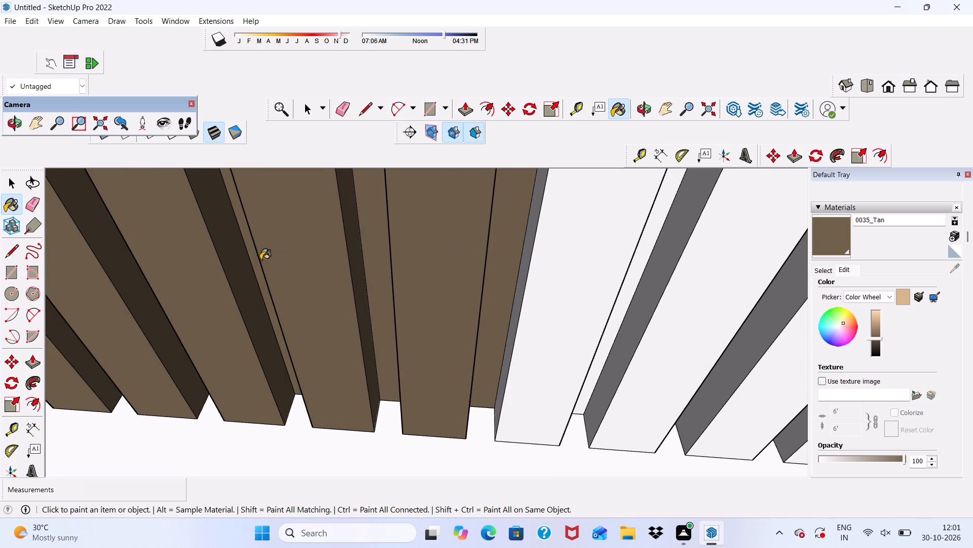
{"action": "scroll", "coordinate": [235, 274], "scroll_direction": "up", "scroll_amount": 4}
{"action": "middle_click_drag", "start_coordinate": [310, 309], "coordinate": [369, 315]}
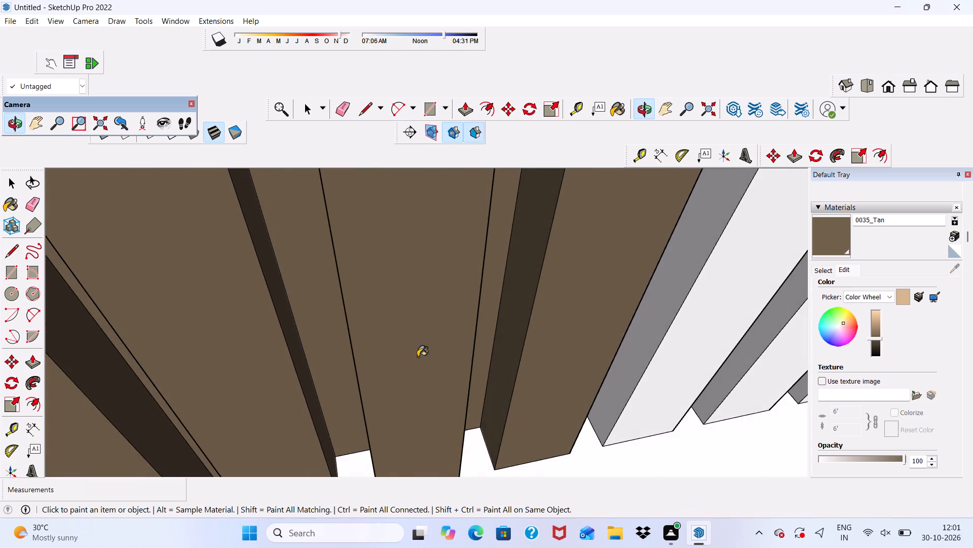
{"action": "scroll", "coordinate": [652, 396], "scroll_direction": "up", "scroll_amount": 3}
{"action": "left_click", "coordinate": [626, 349]}
{"action": "left_click", "coordinate": [680, 387]}
{"action": "scroll", "coordinate": [603, 338], "scroll_direction": "down", "scroll_amount": 6}
{"action": "scroll", "coordinate": [395, 351], "scroll_direction": "down", "scroll_amount": 2}
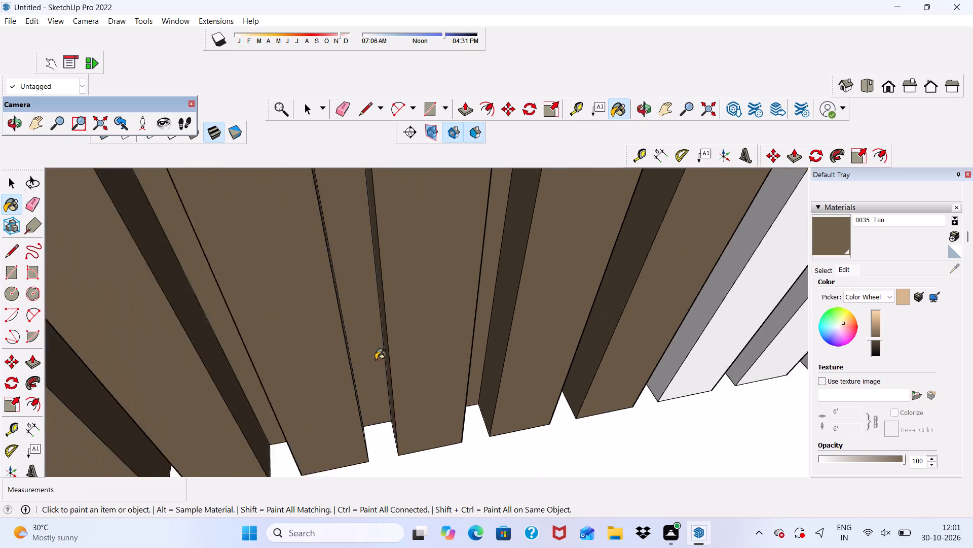
{"action": "scroll", "coordinate": [376, 360], "scroll_direction": "down", "scroll_amount": 8}
{"action": "middle_click_drag", "start_coordinate": [693, 364], "coordinate": [549, 280]}
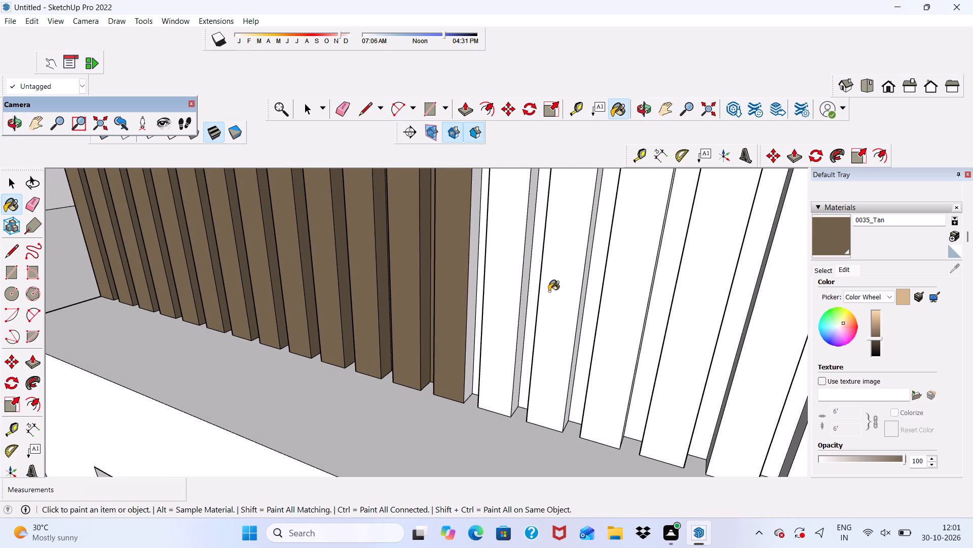
{"action": "scroll", "coordinate": [459, 303], "scroll_direction": "up", "scroll_amount": 8}
{"action": "left_click", "coordinate": [484, 258]}
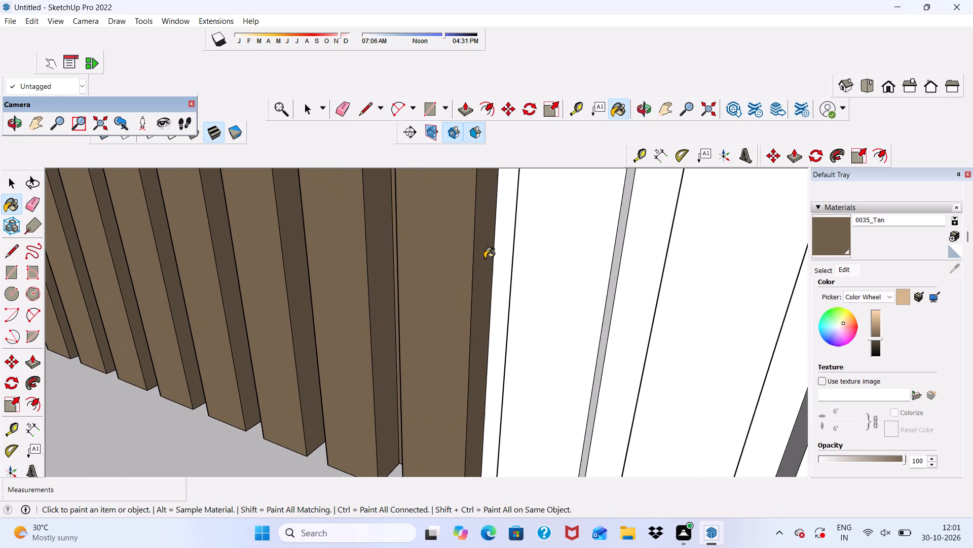
{"action": "left_click", "coordinate": [502, 279]}
Paint the near side, front and far side of the fourteenth slat, plus the recess beyond it, with 0035_Tan.
{"action": "middle_click_drag", "start_coordinate": [502, 282], "coordinate": [616, 306]}
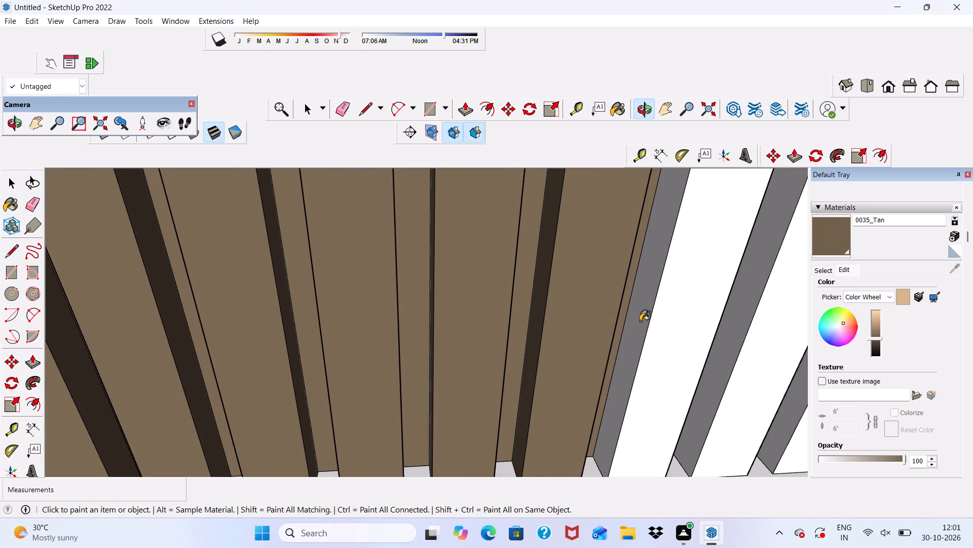
{"action": "left_click", "coordinate": [641, 321]}
{"action": "left_click_drag", "start_coordinate": [670, 336], "coordinate": [666, 327]}
{"action": "scroll", "coordinate": [314, 271], "scroll_direction": "down", "scroll_amount": 8}
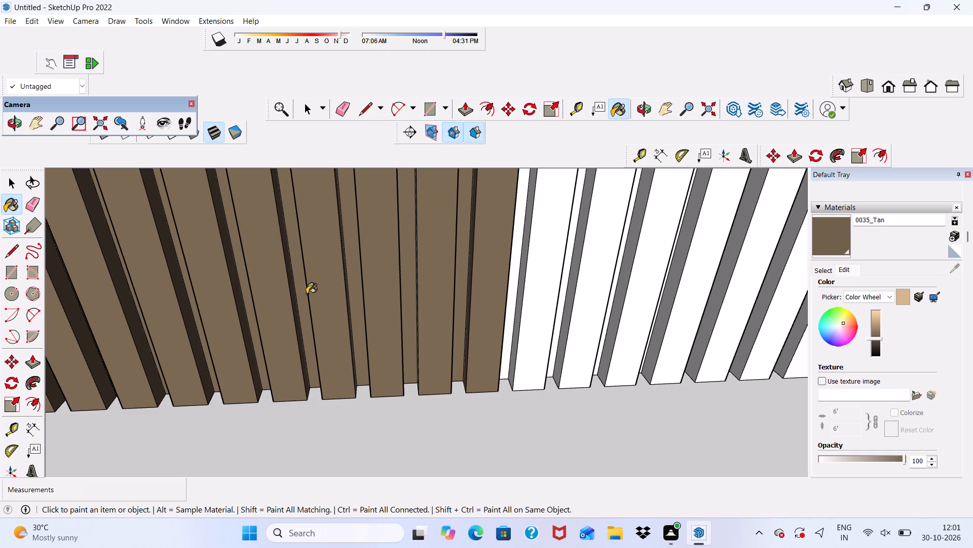
{"action": "scroll", "coordinate": [323, 340], "scroll_direction": "down", "scroll_amount": 4}
{"action": "middle_click_drag", "start_coordinate": [517, 368], "coordinate": [380, 275]}
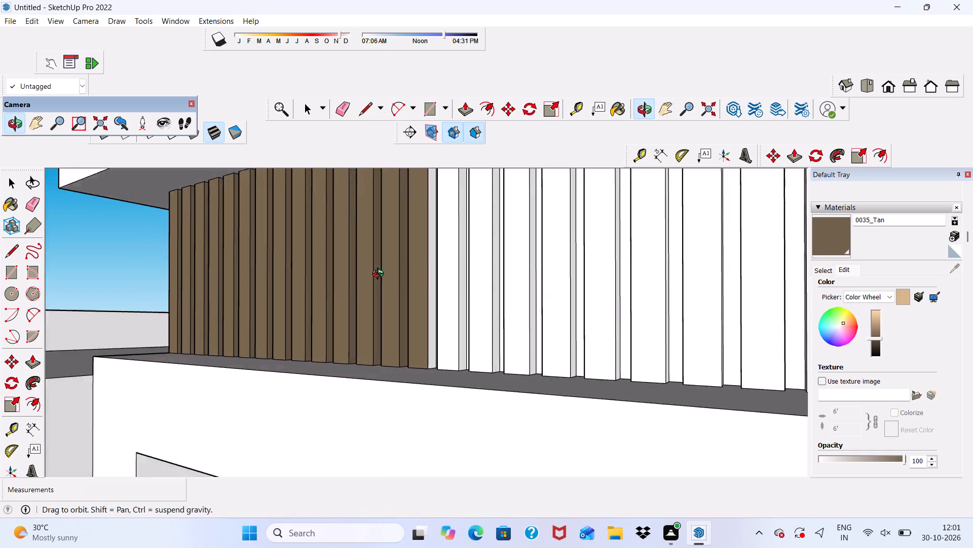
{"action": "middle_click_drag", "start_coordinate": [380, 275], "coordinate": [372, 296]}
{"action": "scroll", "coordinate": [445, 299], "scroll_direction": "up", "scroll_amount": 9}
{"action": "scroll", "coordinate": [396, 303], "scroll_direction": "up", "scroll_amount": 5}
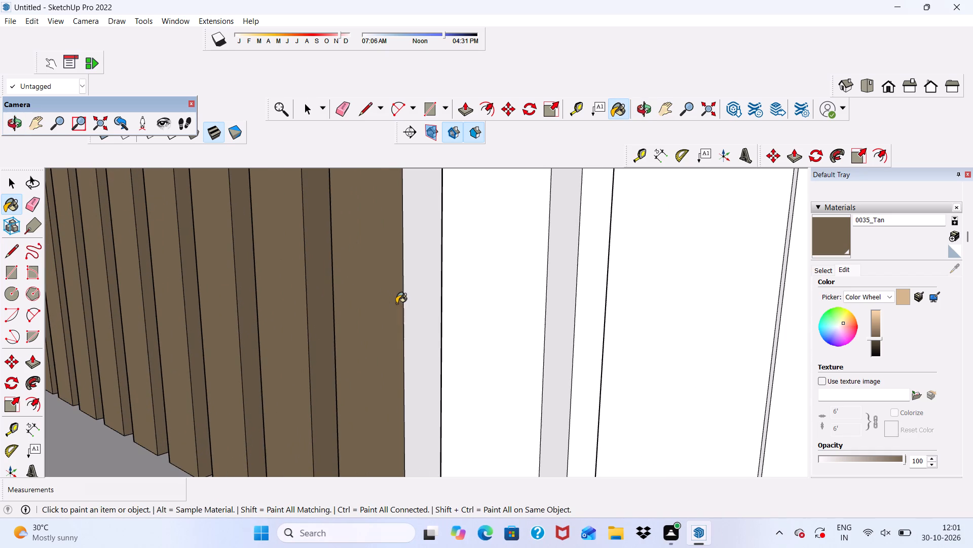
{"action": "left_click", "coordinate": [427, 308]}
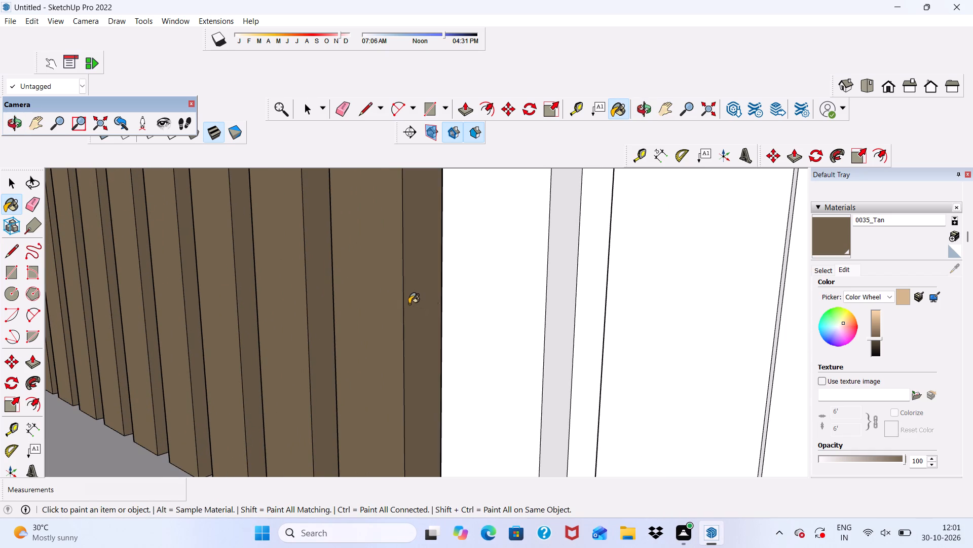
{"action": "scroll", "coordinate": [405, 304], "scroll_direction": "down", "scroll_amount": 4}
{"action": "middle_click_drag", "start_coordinate": [367, 304], "coordinate": [454, 333]}
{"action": "scroll", "coordinate": [570, 343], "scroll_direction": "up", "scroll_amount": 5}
{"action": "left_click", "coordinate": [548, 320]}
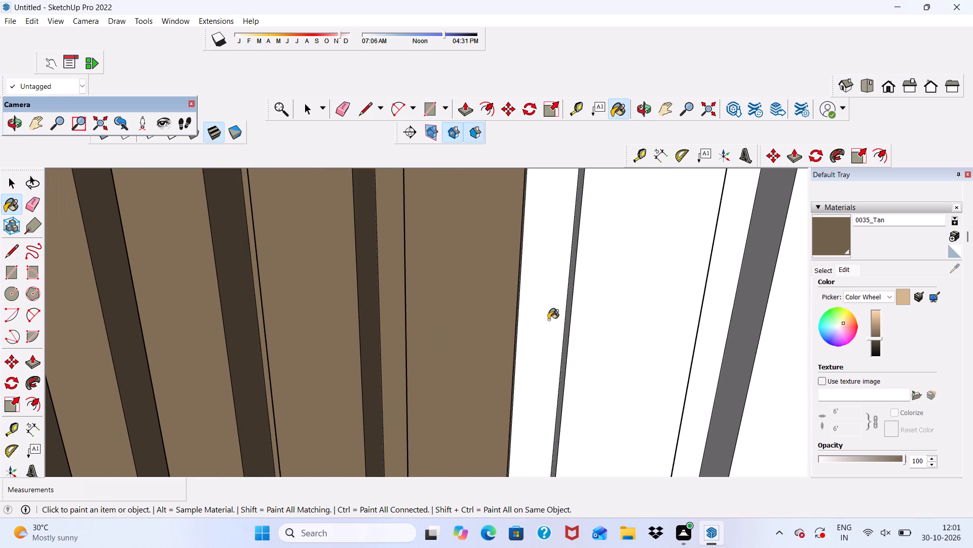
Paint the fifteenth slat's front and both side faces, plus the recess beyond it, with 0035_Tan.
{"action": "scroll", "coordinate": [546, 317], "scroll_direction": "down", "scroll_amount": 1}
{"action": "middle_click_drag", "start_coordinate": [546, 317], "coordinate": [607, 361]}
{"action": "scroll", "coordinate": [600, 357], "scroll_direction": "up", "scroll_amount": 5}
{"action": "left_click", "coordinate": [565, 328]}
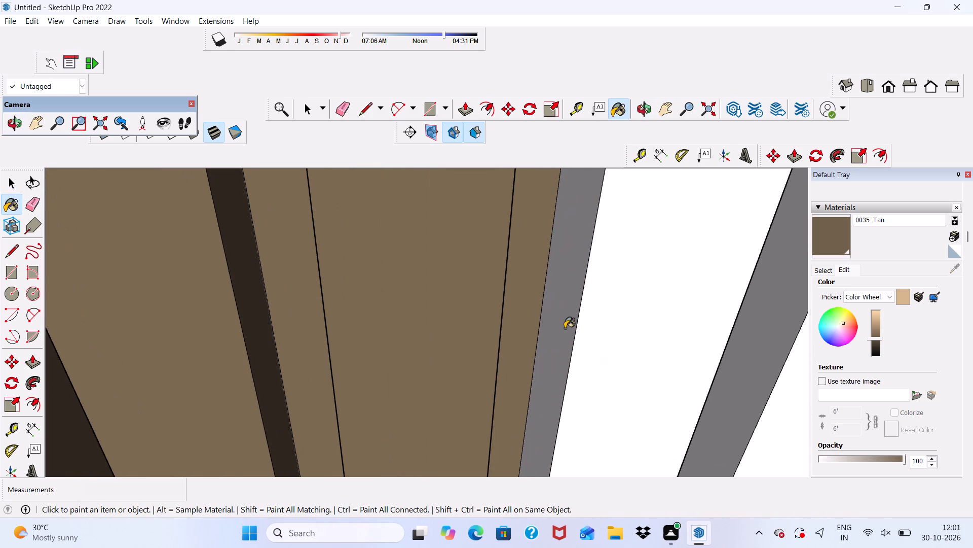
{"action": "left_click", "coordinate": [621, 344]}
{"action": "scroll", "coordinate": [499, 296], "scroll_direction": "down", "scroll_amount": 6}
{"action": "scroll", "coordinate": [443, 279], "scroll_direction": "down", "scroll_amount": 5}
{"action": "middle_click_drag", "start_coordinate": [544, 340], "coordinate": [455, 349]}
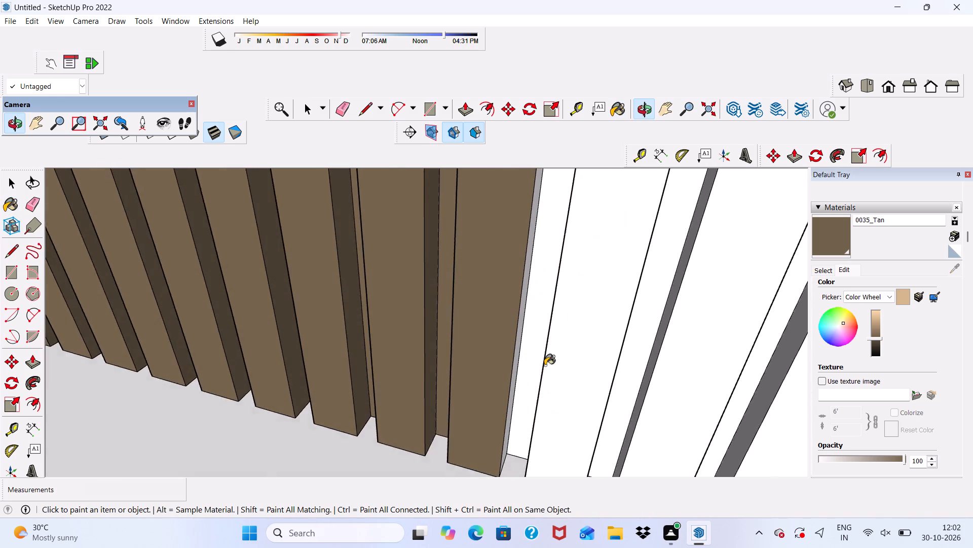
{"action": "scroll", "coordinate": [545, 365], "scroll_direction": "up", "scroll_amount": 5}
{"action": "scroll", "coordinate": [496, 334], "scroll_direction": "up", "scroll_amount": 5}
{"action": "left_click", "coordinate": [508, 327]}
{"action": "left_click", "coordinate": [554, 328]}
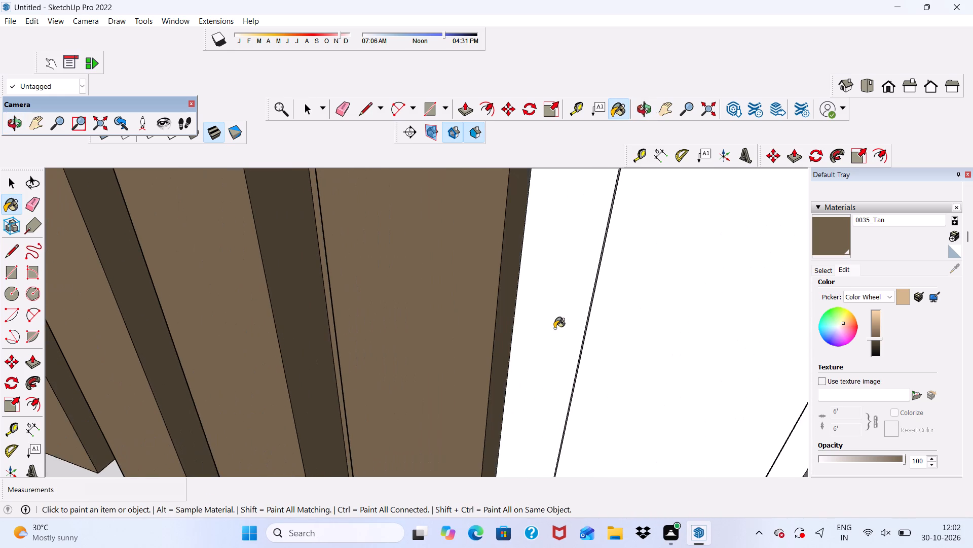
Paint the near side, front and far side of the sixteenth slat, plus the recess beyond it, with 0035_Tan.
{"action": "scroll", "coordinate": [482, 297], "scroll_direction": "down", "scroll_amount": 5}
{"action": "middle_click_drag", "start_coordinate": [457, 319], "coordinate": [610, 358]}
{"action": "scroll", "coordinate": [643, 359], "scroll_direction": "up", "scroll_amount": 3}
{"action": "left_click", "coordinate": [646, 354]}
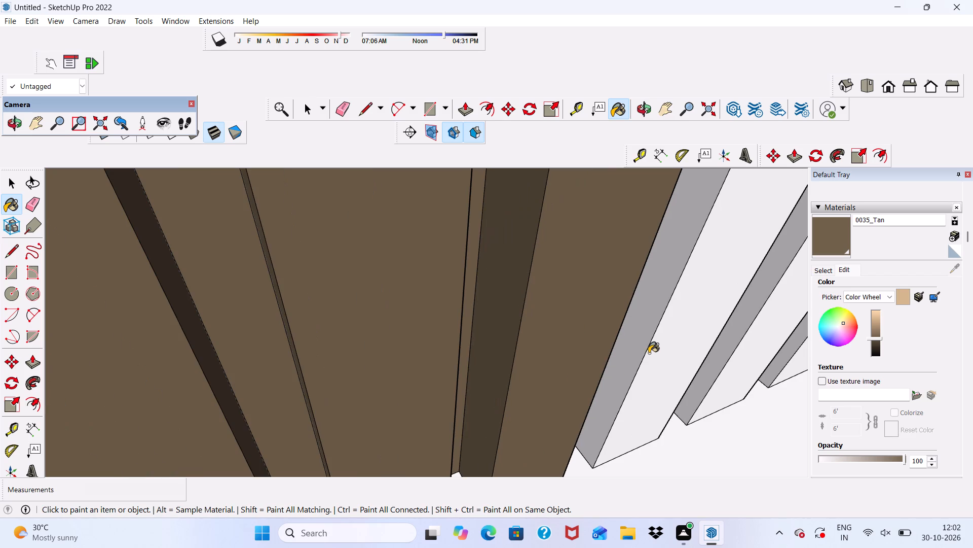
{"action": "left_click", "coordinate": [647, 349]}
{"action": "left_click", "coordinate": [645, 343]}
{"action": "left_click", "coordinate": [665, 357]}
{"action": "scroll", "coordinate": [517, 291], "scroll_direction": "down", "scroll_amount": 5}
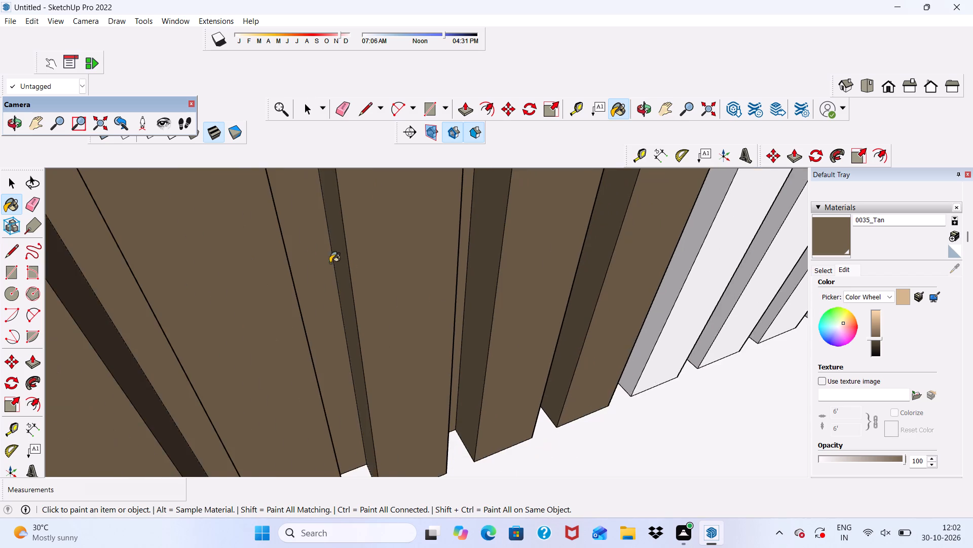
{"action": "scroll", "coordinate": [306, 263], "scroll_direction": "down", "scroll_amount": 12}
{"action": "middle_click_drag", "start_coordinate": [362, 348], "coordinate": [202, 302]}
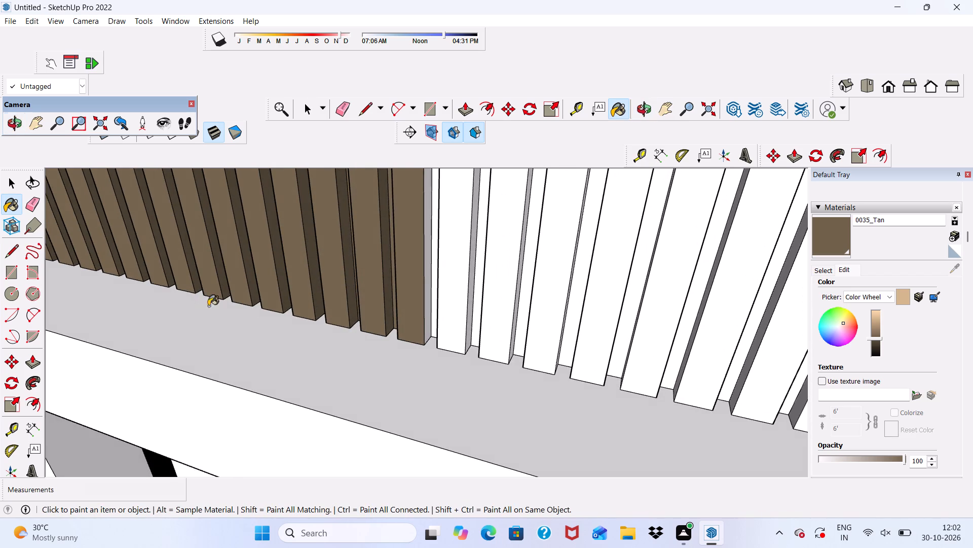
{"action": "scroll", "coordinate": [412, 307], "scroll_direction": "up", "scroll_amount": 15}
{"action": "left_click", "coordinate": [455, 289]}
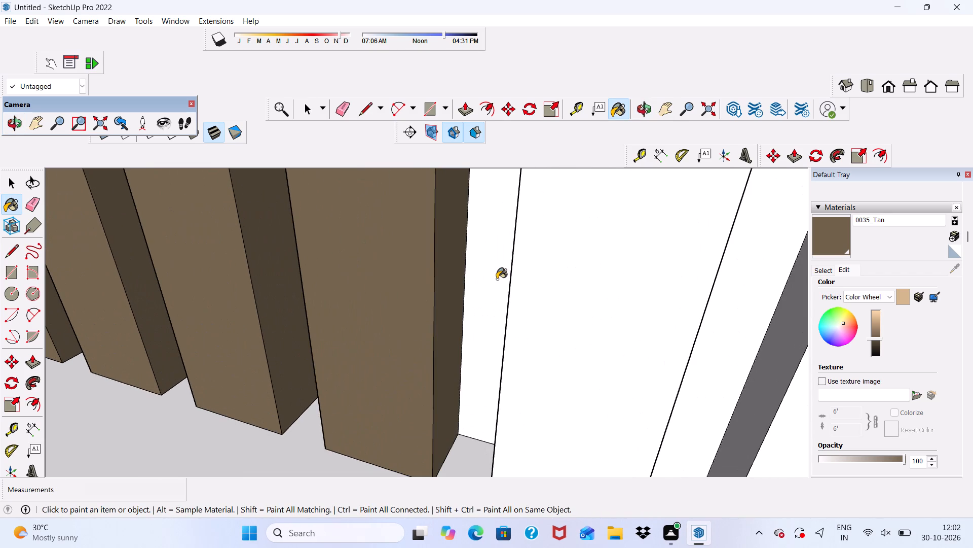
{"action": "left_click", "coordinate": [497, 279]}
Paint the near side and front of the seventeenth slat with 0035_Tan.
{"action": "scroll", "coordinate": [465, 277], "scroll_direction": "down", "scroll_amount": 4}
{"action": "middle_click_drag", "start_coordinate": [440, 306], "coordinate": [681, 336]}
{"action": "scroll", "coordinate": [640, 309], "scroll_direction": "up", "scroll_amount": 5}
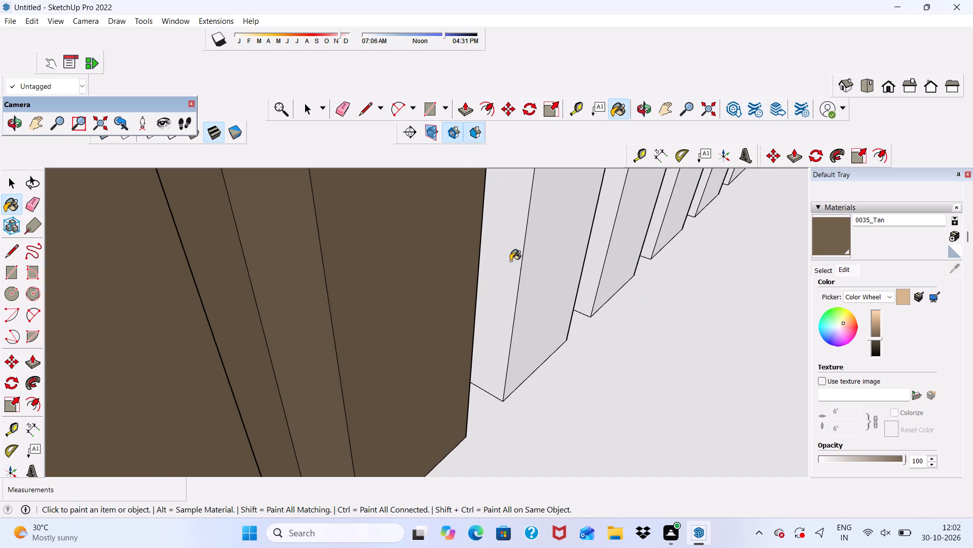
{"action": "left_click", "coordinate": [510, 261]}
{"action": "left_click", "coordinate": [547, 281]}
{"action": "scroll", "coordinate": [402, 268], "scroll_direction": "down", "scroll_amount": 6}
{"action": "scroll", "coordinate": [311, 267], "scroll_direction": "down", "scroll_amount": 18}
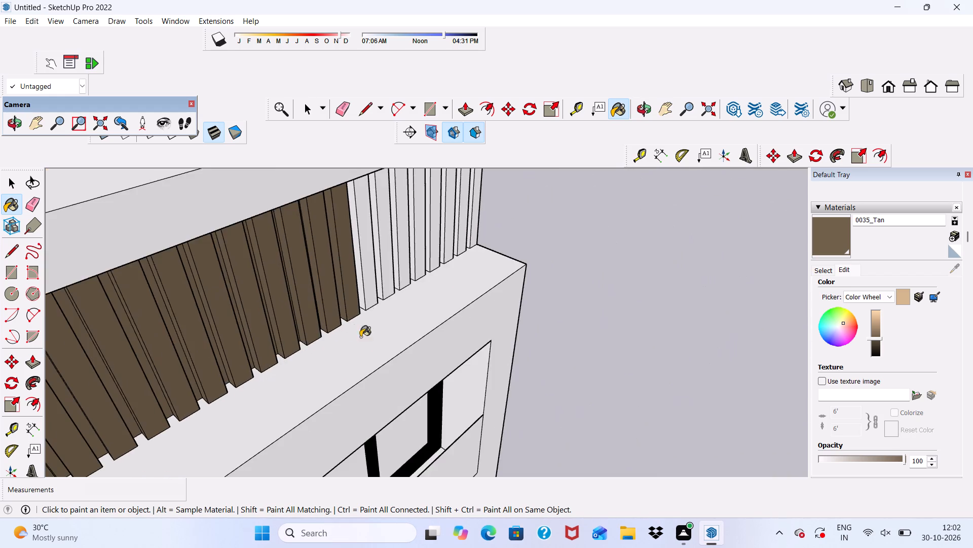
Lighten the 0035_Tan material used on the slatted screens by slightly raising its brightness.
{"action": "scroll", "coordinate": [360, 337], "scroll_direction": "down", "scroll_amount": 12}
{"action": "middle_click_drag", "start_coordinate": [383, 393], "coordinate": [253, 226]}
{"action": "scroll", "coordinate": [255, 227], "scroll_direction": "down", "scroll_amount": 12}
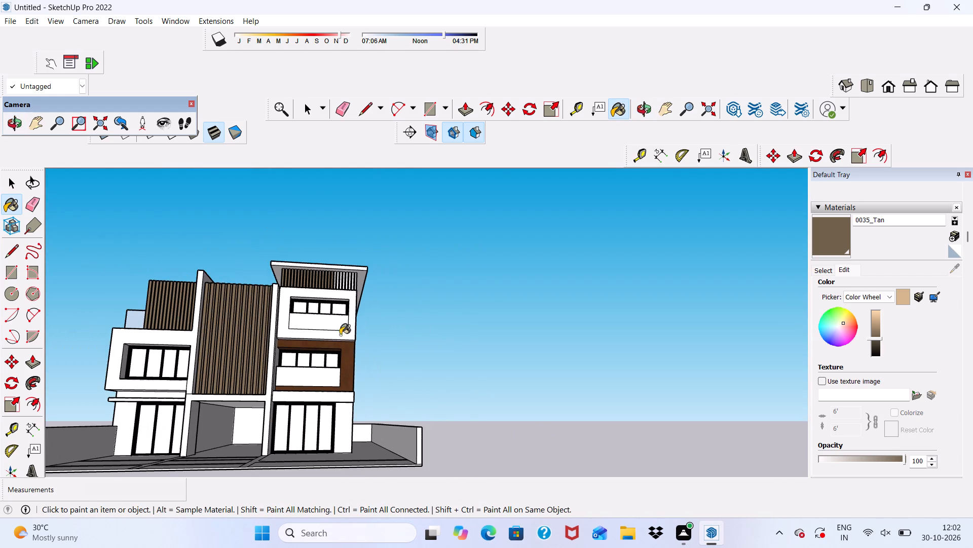
{"action": "scroll", "coordinate": [891, 339], "scroll_direction": "up", "scroll_amount": 5}
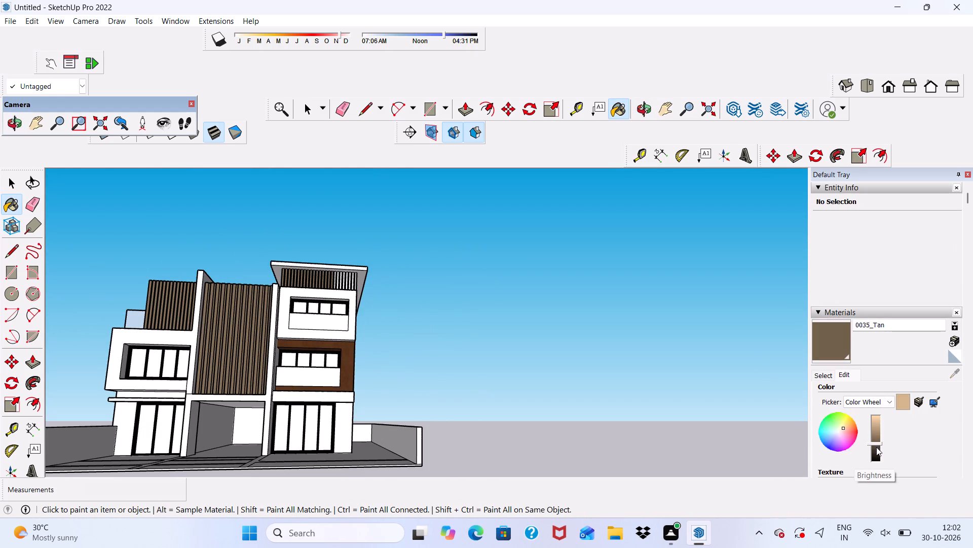
{"action": "left_click_drag", "start_coordinate": [875, 444], "coordinate": [875, 436]}
Examine the lightened tan across the facade's slatted screens and the edge of the unpainted slats on the top storey.
{"action": "scroll", "coordinate": [404, 307], "scroll_direction": "up", "scroll_amount": 3}
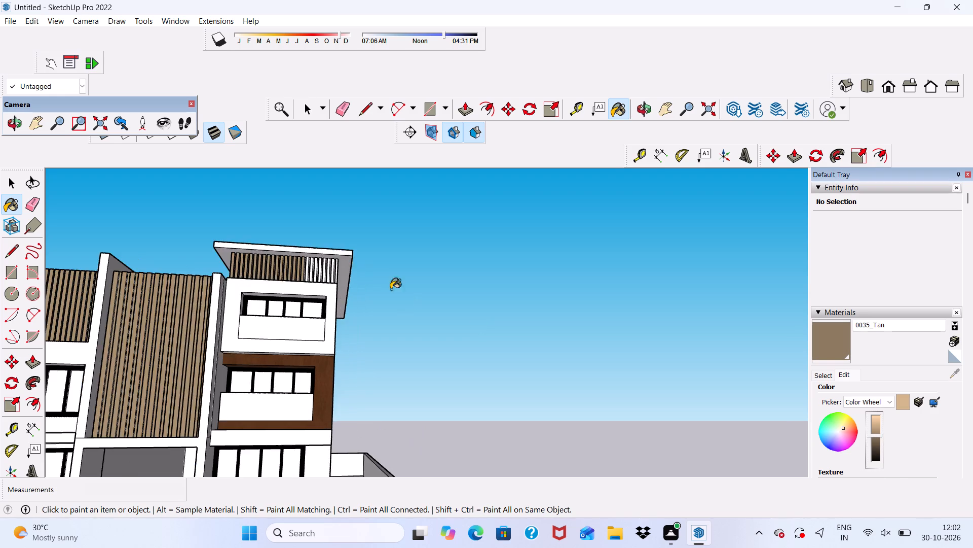
{"action": "scroll", "coordinate": [391, 289], "scroll_direction": "up", "scroll_amount": 11}
{"action": "scroll", "coordinate": [426, 267], "scroll_direction": "down", "scroll_amount": 11}
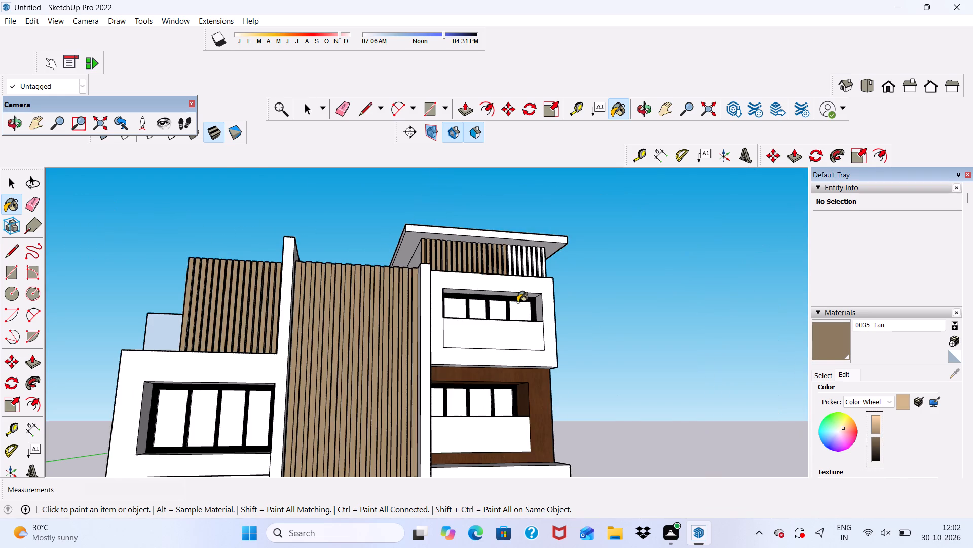
{"action": "middle_click_drag", "start_coordinate": [517, 302], "coordinate": [437, 342]}
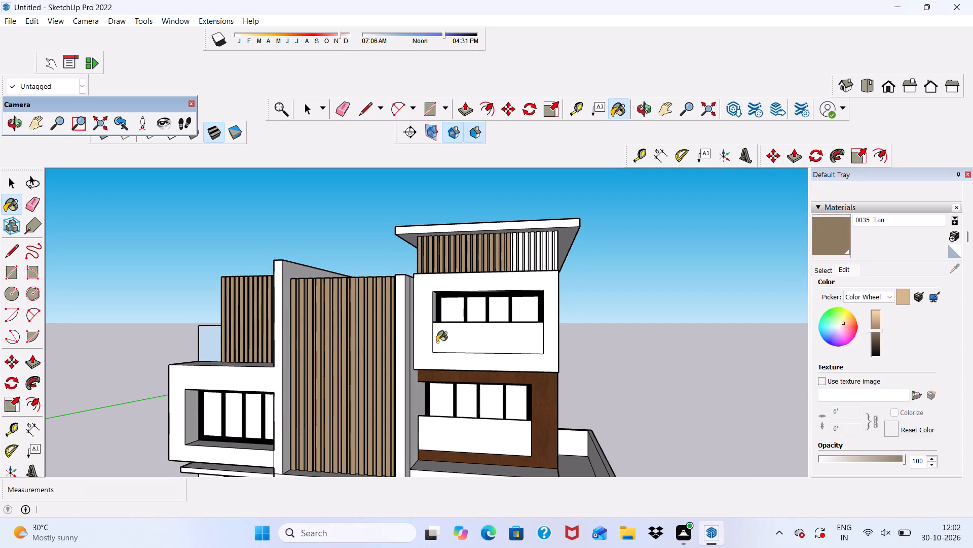
{"action": "scroll", "coordinate": [470, 294], "scroll_direction": "up", "scroll_amount": 5}
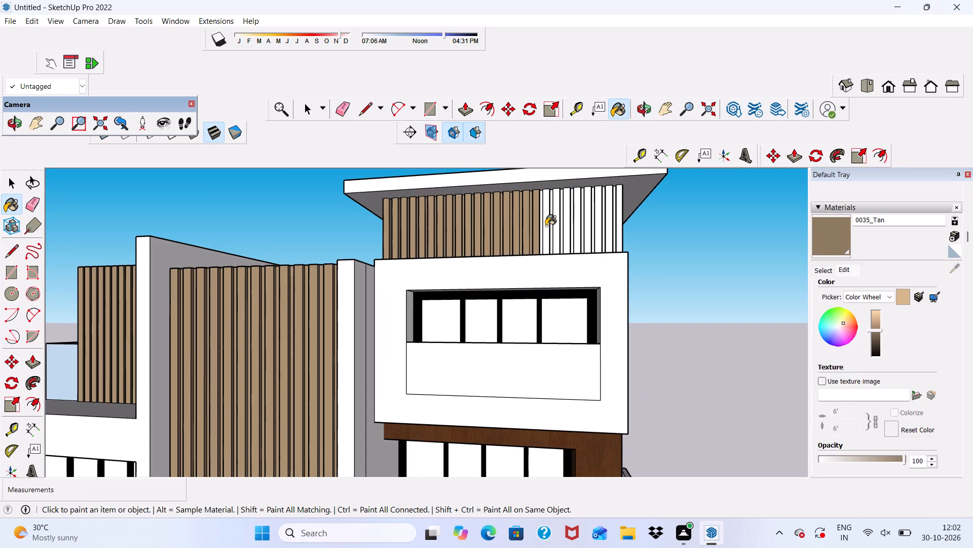
{"action": "scroll", "coordinate": [541, 232], "scroll_direction": "up", "scroll_amount": 3}
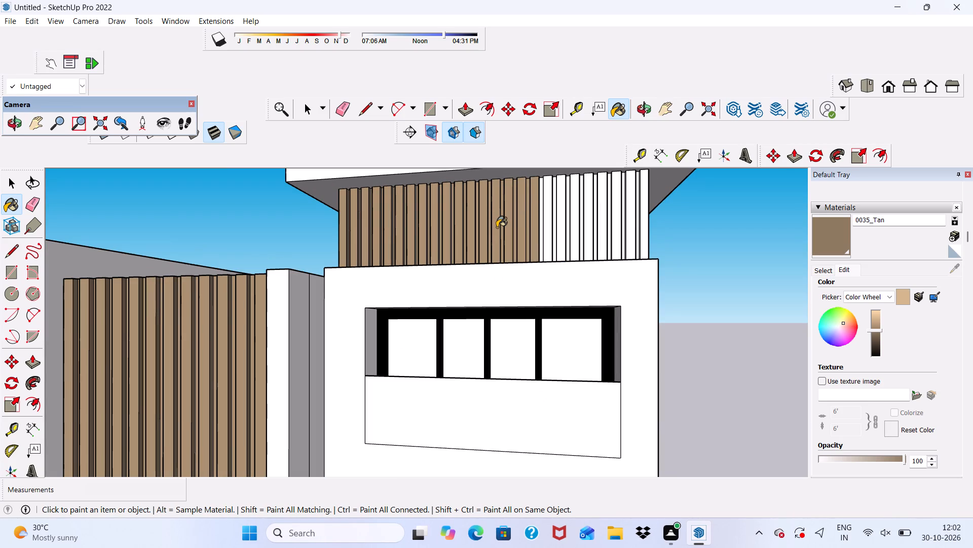
{"action": "scroll", "coordinate": [549, 186], "scroll_direction": "up", "scroll_amount": 11}
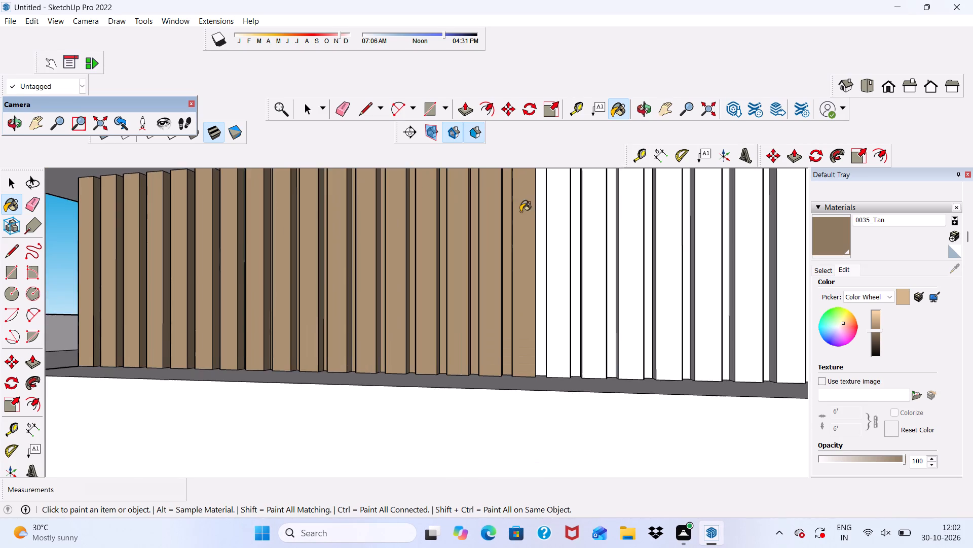
{"action": "scroll", "coordinate": [533, 217], "scroll_direction": "down", "scroll_amount": 1}
{"action": "middle_click_drag", "start_coordinate": [540, 231], "coordinate": [463, 309]}
{"action": "scroll", "coordinate": [540, 231], "scroll_direction": "up", "scroll_amount": 1}
{"action": "scroll", "coordinate": [481, 340], "scroll_direction": "up", "scroll_amount": 4}
{"action": "scroll", "coordinate": [528, 317], "scroll_direction": "up", "scroll_amount": 5}
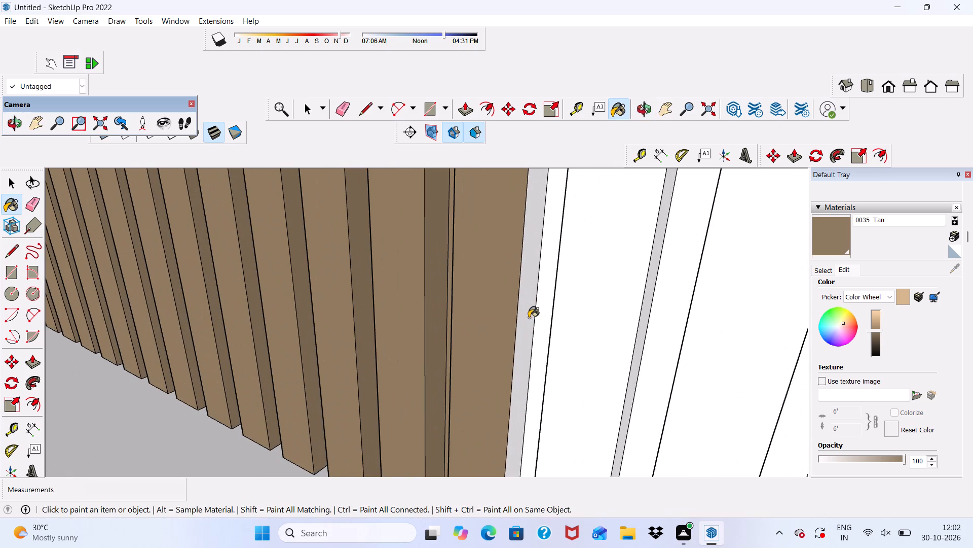
Paint the far side of the seventeenth slat, the recess beyond it, and the front and near side of the eighteenth slat with 0035_Tan.
{"action": "left_click", "coordinate": [529, 318]}
{"action": "left_click", "coordinate": [539, 318]}
{"action": "left_click", "coordinate": [559, 325]}
{"action": "scroll", "coordinate": [496, 307], "scroll_direction": "down", "scroll_amount": 5}
{"action": "middle_click_drag", "start_coordinate": [505, 335], "coordinate": [655, 343]}
{"action": "scroll", "coordinate": [613, 305], "scroll_direction": "up", "scroll_amount": 6}
{"action": "left_click", "coordinate": [662, 305]}
Paint the far side of the eighteenth slat, the recess beyond it, and the front and near side of the nineteenth slat with 0035_Tan.
{"action": "scroll", "coordinate": [352, 231], "scroll_direction": "down", "scroll_amount": 6}
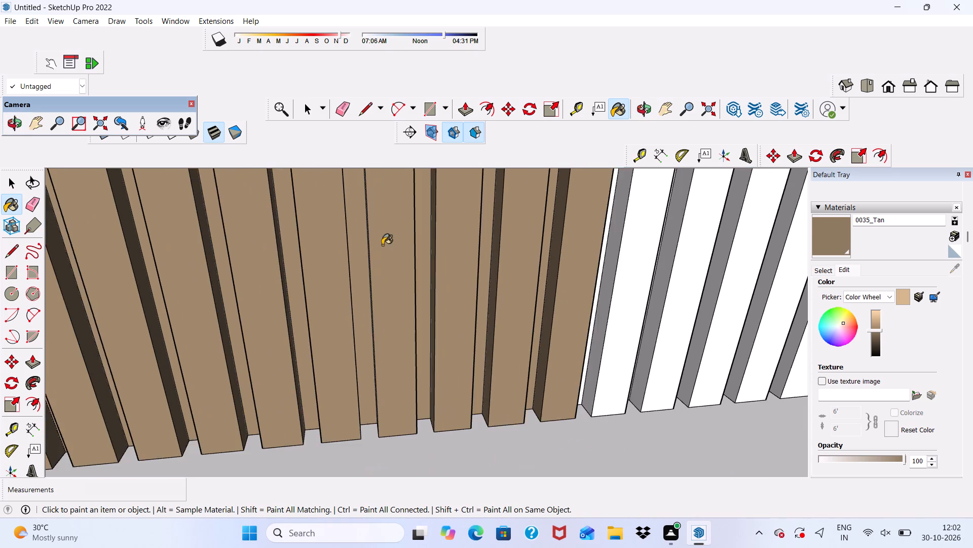
{"action": "scroll", "coordinate": [368, 231], "scroll_direction": "down", "scroll_amount": 6}
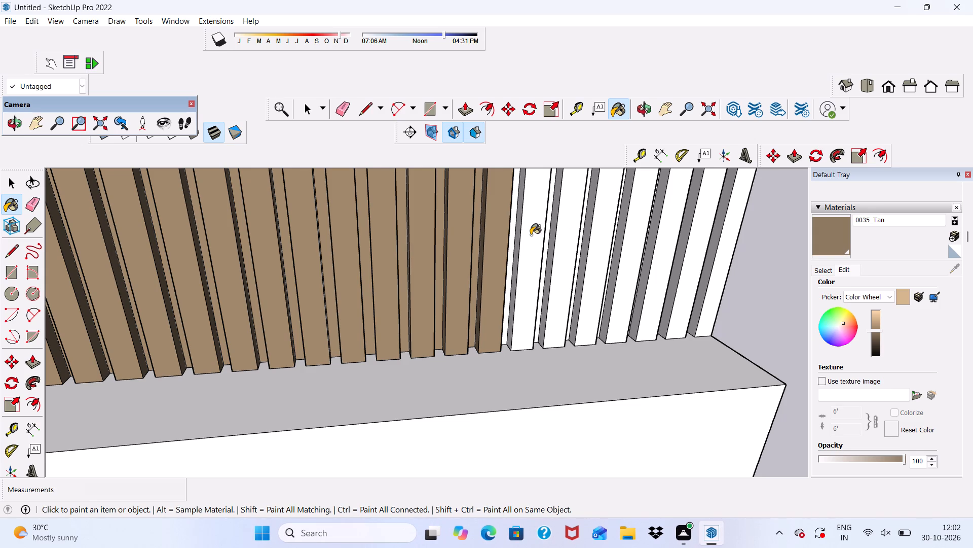
{"action": "scroll", "coordinate": [516, 241], "scroll_direction": "down", "scroll_amount": 3}
{"action": "scroll", "coordinate": [528, 279], "scroll_direction": "up", "scroll_amount": 5}
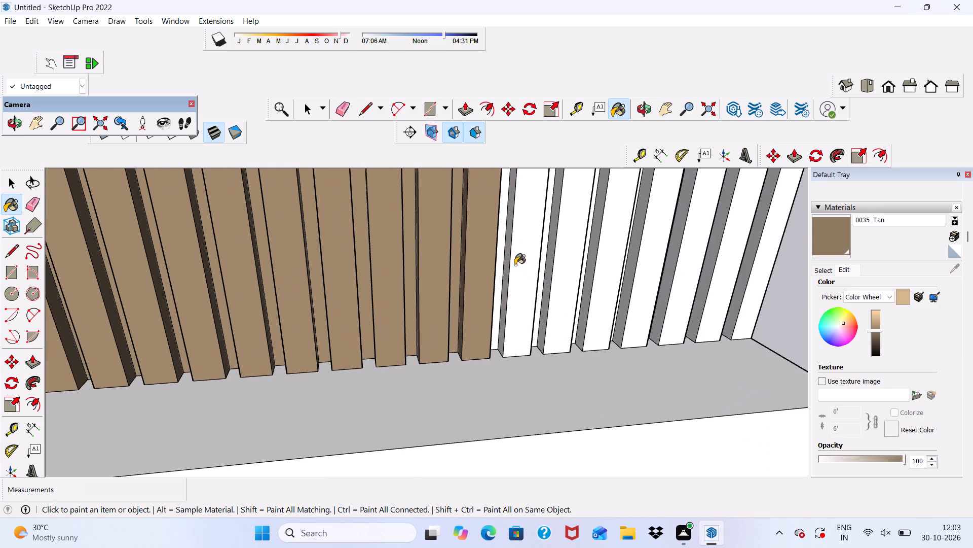
{"action": "scroll", "coordinate": [512, 264], "scroll_direction": "up", "scroll_amount": 3}
{"action": "middle_click_drag", "start_coordinate": [512, 264], "coordinate": [402, 273]}
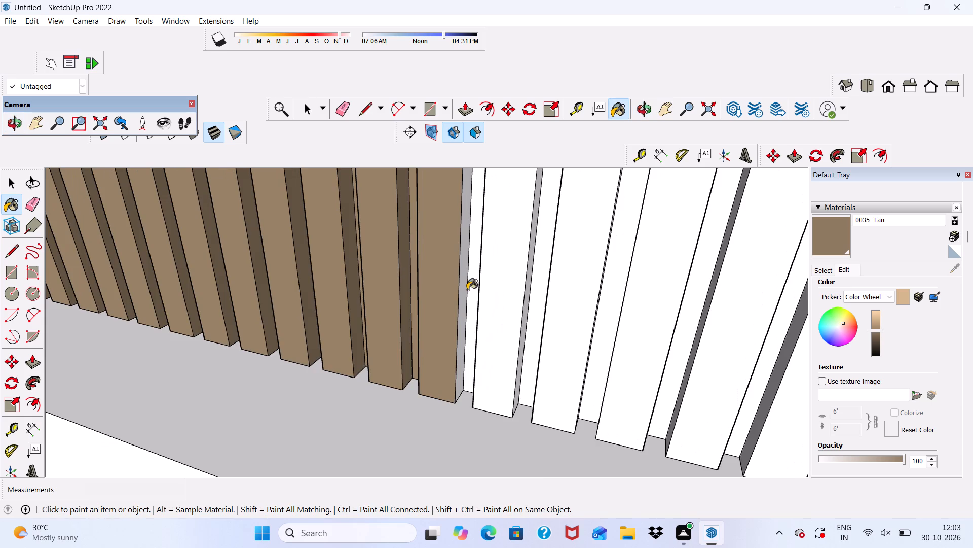
{"action": "scroll", "coordinate": [467, 290], "scroll_direction": "up", "scroll_amount": 5}
{"action": "left_click", "coordinate": [459, 262]}
{"action": "left_click", "coordinate": [477, 282]}
{"action": "left_click", "coordinate": [522, 299]}
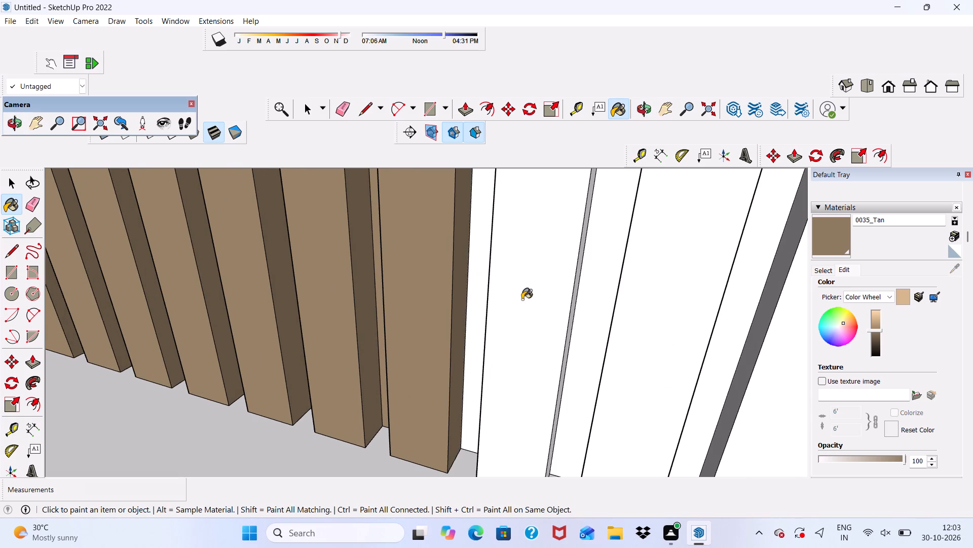
{"action": "scroll", "coordinate": [522, 299], "scroll_direction": "down", "scroll_amount": 1}
{"action": "middle_click_drag", "start_coordinate": [522, 299], "coordinate": [717, 311]}
{"action": "scroll", "coordinate": [545, 276], "scroll_direction": "up", "scroll_amount": 5}
{"action": "left_click", "coordinate": [617, 281]}
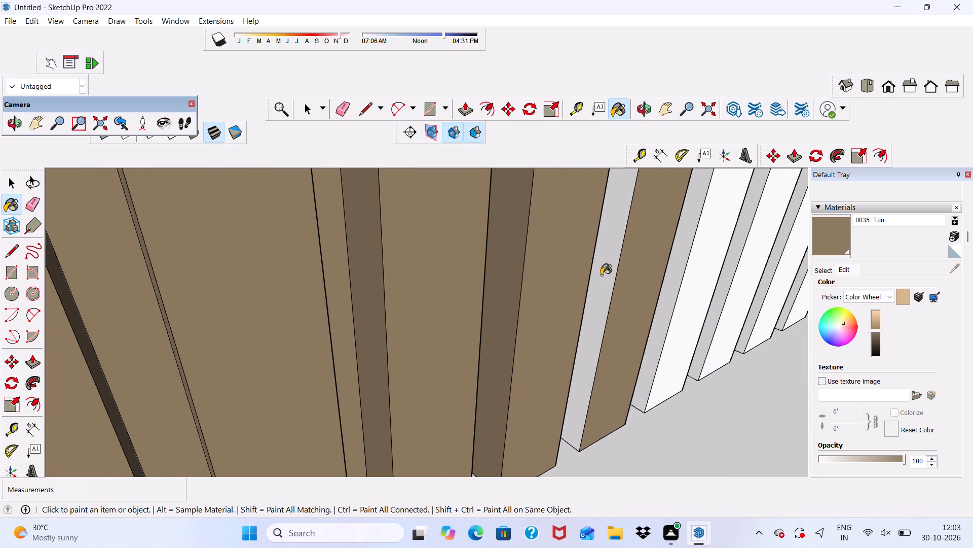
{"action": "scroll", "coordinate": [323, 246], "scroll_direction": "down", "scroll_amount": 8}
{"action": "middle_click_drag", "start_coordinate": [495, 282], "coordinate": [471, 263]}
{"action": "scroll", "coordinate": [479, 278], "scroll_direction": "up", "scroll_amount": 5}
{"action": "left_click", "coordinate": [483, 278]}
Paint the far side of the nineteenth slat, the recess beyond it, and the front and near side of the twentieth slat with 0035_Tan.
{"action": "scroll", "coordinate": [484, 282], "scroll_direction": "down", "scroll_amount": 3}
{"action": "middle_click_drag", "start_coordinate": [490, 296], "coordinate": [303, 294]}
{"action": "scroll", "coordinate": [435, 312], "scroll_direction": "up", "scroll_amount": 5}
{"action": "left_click", "coordinate": [421, 294]}
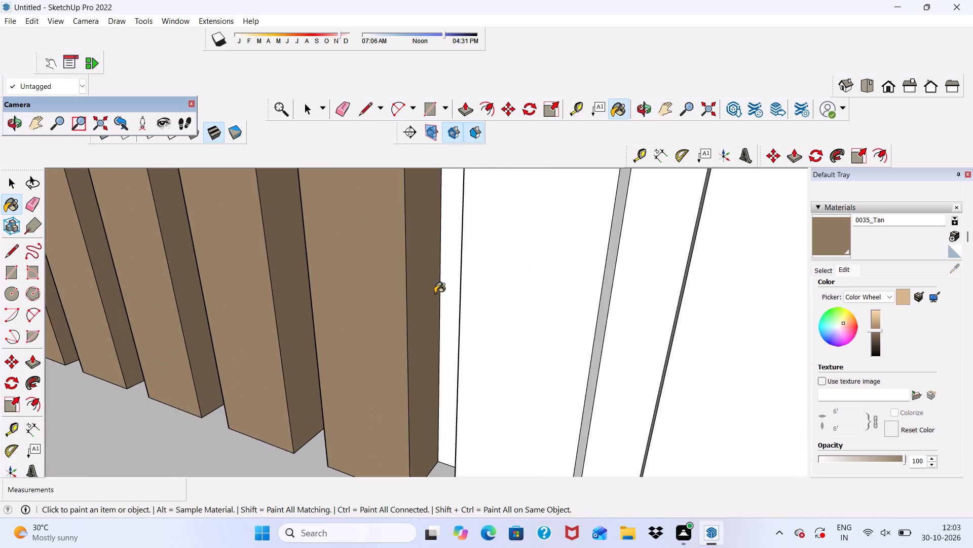
{"action": "left_click", "coordinate": [449, 302]}
{"action": "left_click", "coordinate": [469, 310]}
{"action": "scroll", "coordinate": [461, 303], "scroll_direction": "down", "scroll_amount": 4}
{"action": "middle_click_drag", "start_coordinate": [460, 314], "coordinate": [624, 328]}
{"action": "scroll", "coordinate": [543, 298], "scroll_direction": "up", "scroll_amount": 1}
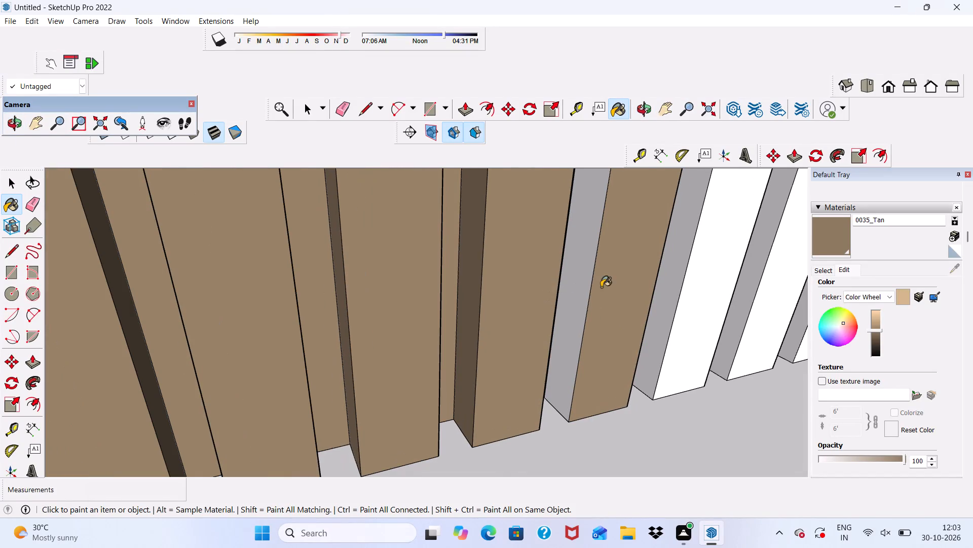
{"action": "left_click", "coordinate": [587, 285]}
Paint the far side of the twentieth slat, the recess beyond it, and the near side and front of the twenty-first slat with 0035_Tan.
{"action": "scroll", "coordinate": [474, 241], "scroll_direction": "down", "scroll_amount": 13}
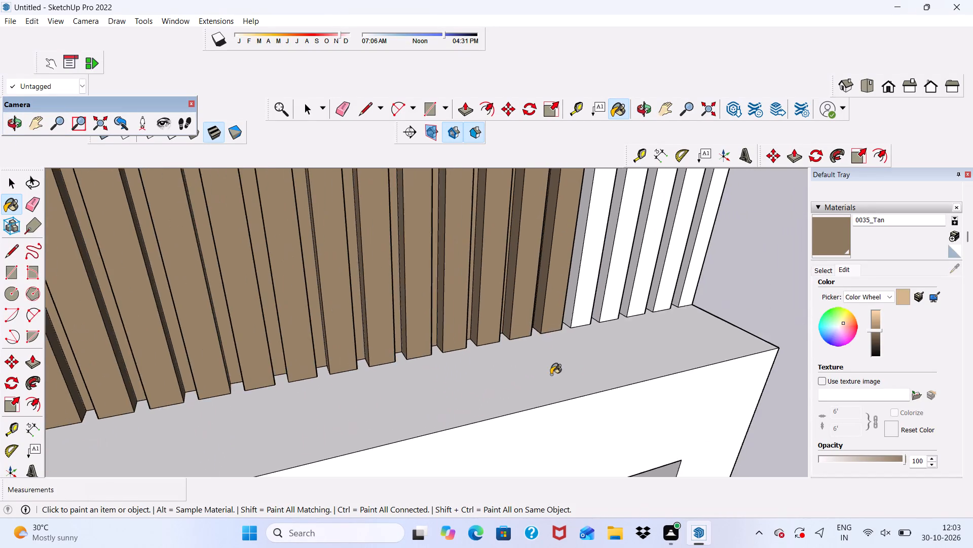
{"action": "scroll", "coordinate": [551, 374], "scroll_direction": "down", "scroll_amount": 7}
{"action": "scroll", "coordinate": [469, 305], "scroll_direction": "down", "scroll_amount": 6}
{"action": "middle_click_drag", "start_coordinate": [488, 349], "coordinate": [456, 306]}
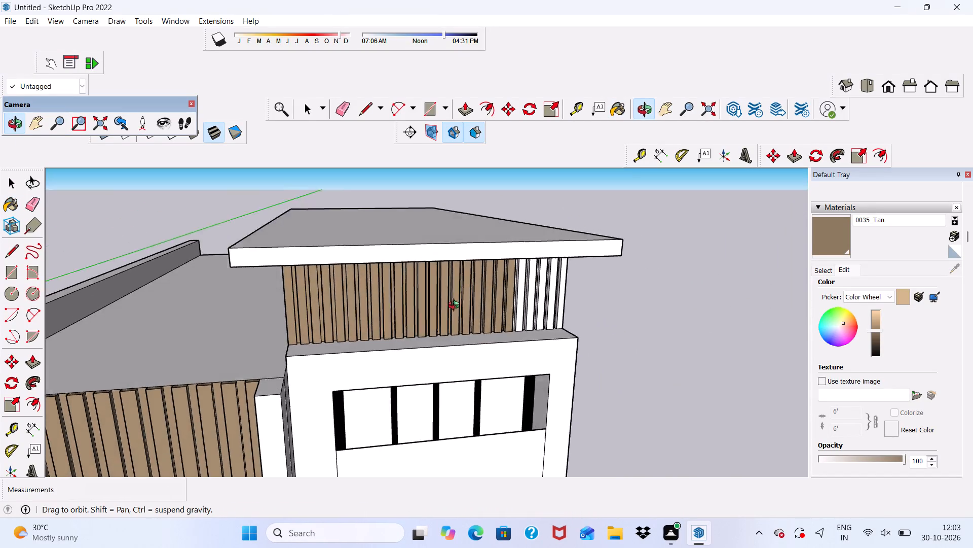
{"action": "middle_click_drag", "start_coordinate": [456, 306], "coordinate": [264, 303]}
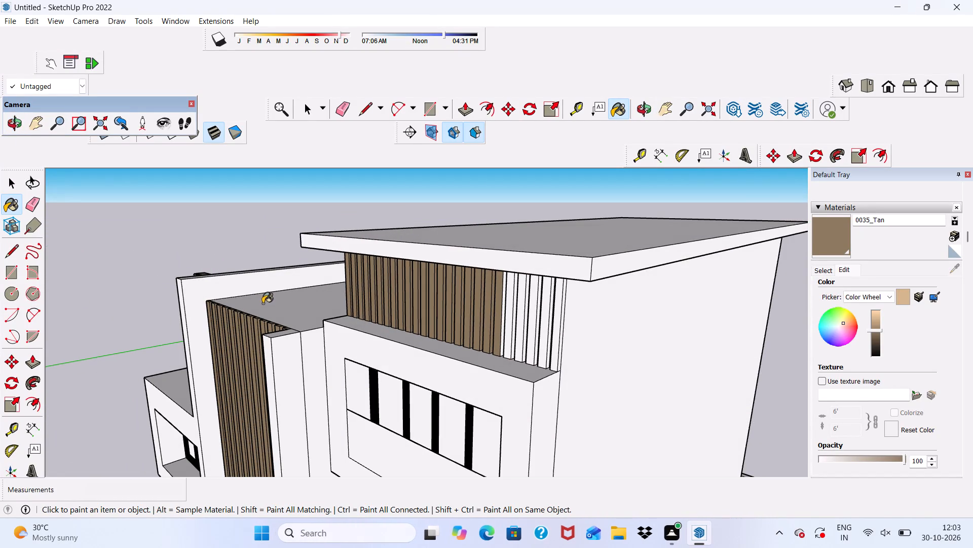
{"action": "scroll", "coordinate": [566, 292], "scroll_direction": "up", "scroll_amount": 6}
{"action": "scroll", "coordinate": [506, 285], "scroll_direction": "up", "scroll_amount": 3}
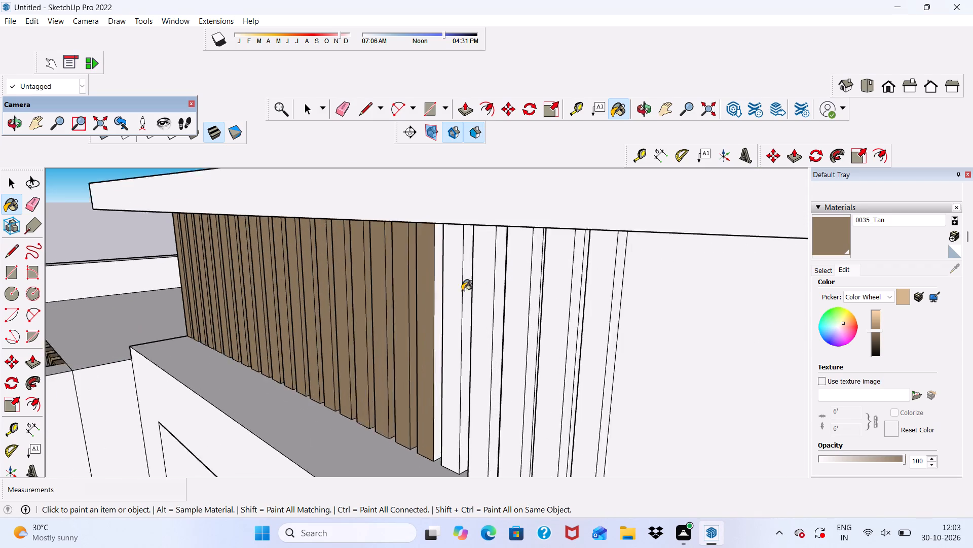
{"action": "scroll", "coordinate": [462, 291], "scroll_direction": "up", "scroll_amount": 14}
{"action": "left_click", "coordinate": [482, 272]}
{"action": "scroll", "coordinate": [473, 273], "scroll_direction": "down", "scroll_amount": 4}
{"action": "middle_click_drag", "start_coordinate": [467, 283], "coordinate": [523, 306]}
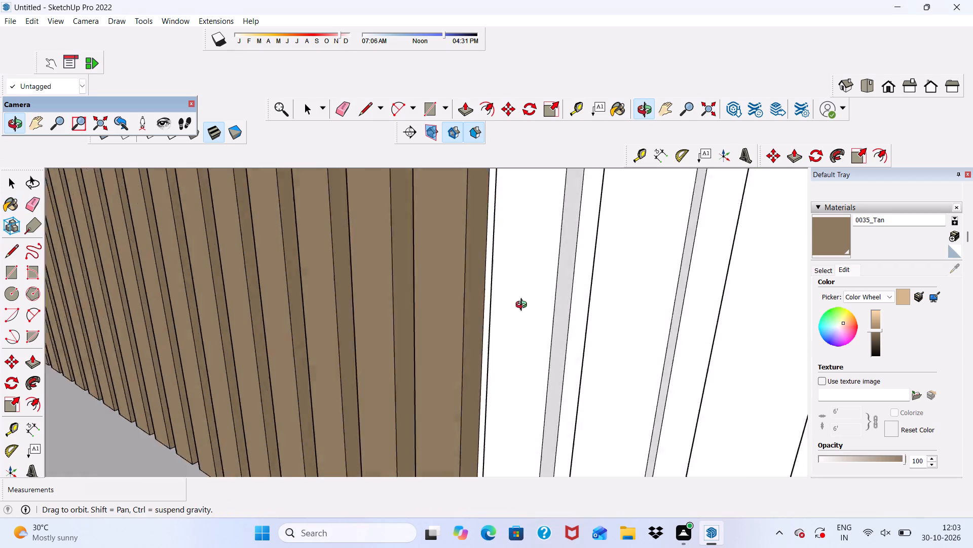
{"action": "middle_click_drag", "start_coordinate": [523, 306], "coordinate": [591, 300]}
{"action": "scroll", "coordinate": [432, 294], "scroll_direction": "up", "scroll_amount": 5}
{"action": "scroll", "coordinate": [528, 256], "scroll_direction": "up", "scroll_amount": 1}
{"action": "left_click", "coordinate": [503, 247]}
{"action": "scroll", "coordinate": [555, 264], "scroll_direction": "up", "scroll_amount": 3}
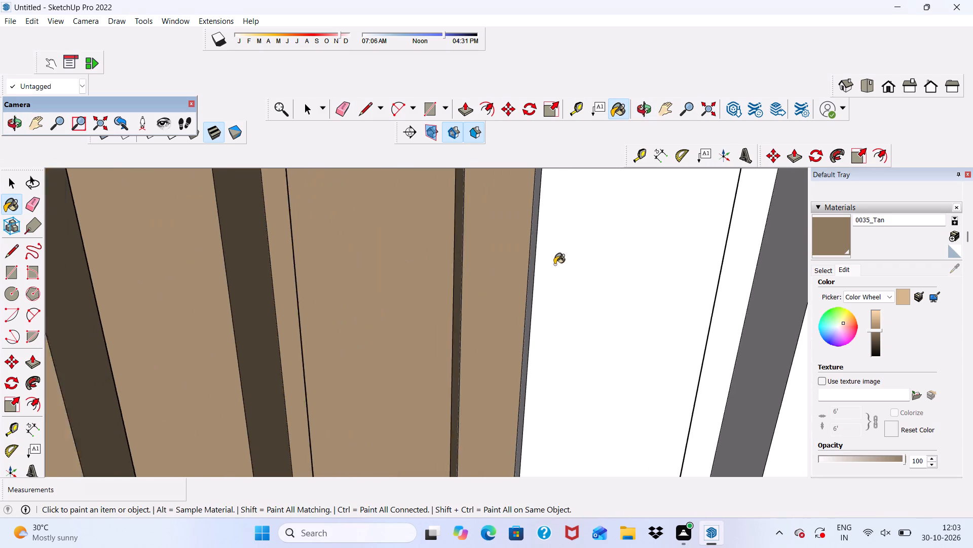
{"action": "scroll", "coordinate": [554, 264], "scroll_direction": "up", "scroll_amount": 5}
{"action": "left_click", "coordinate": [528, 239]}
{"action": "left_click", "coordinate": [562, 248]}
Paint the far side of the twenty-first slat, the recess beyond it, and the near side and front of the twenty-second slat with 0035_Tan.
{"action": "scroll", "coordinate": [420, 214], "scroll_direction": "down", "scroll_amount": 7}
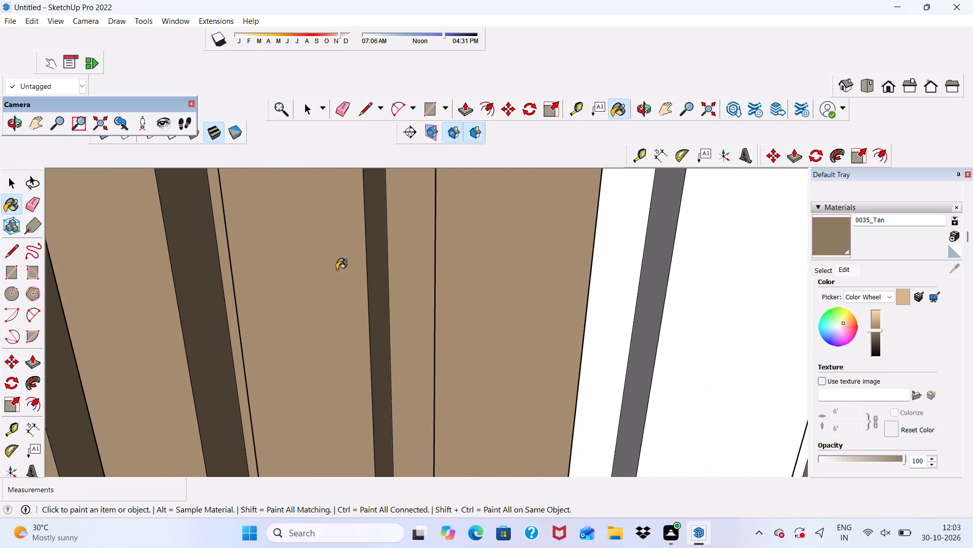
{"action": "scroll", "coordinate": [342, 166], "scroll_direction": "down", "scroll_amount": 5}
{"action": "middle_click_drag", "start_coordinate": [424, 270], "coordinate": [322, 285]}
{"action": "scroll", "coordinate": [497, 307], "scroll_direction": "up", "scroll_amount": 5}
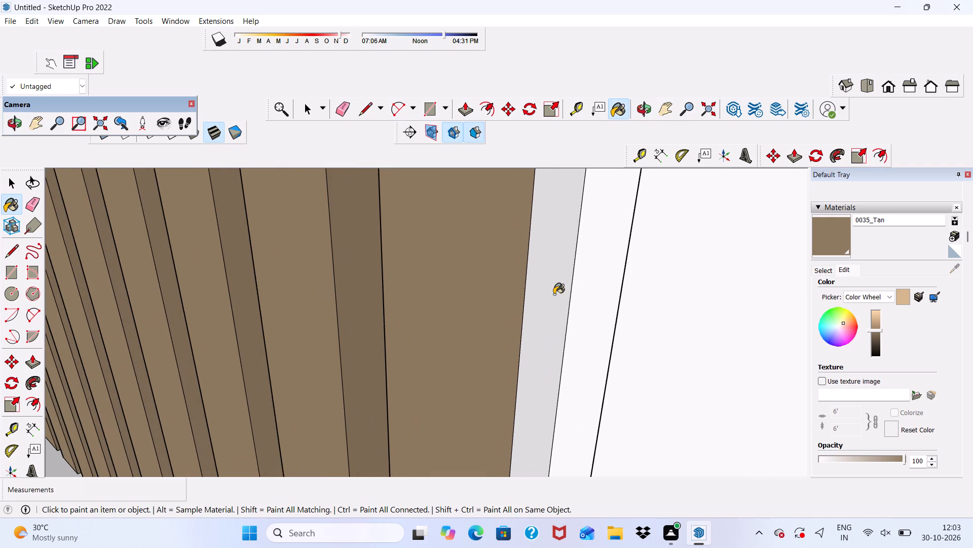
{"action": "left_click", "coordinate": [554, 294]}
{"action": "left_click", "coordinate": [606, 303]}
{"action": "scroll", "coordinate": [458, 252], "scroll_direction": "down", "scroll_amount": 5}
{"action": "middle_click_drag", "start_coordinate": [428, 295], "coordinate": [616, 303]}
{"action": "scroll", "coordinate": [494, 282], "scroll_direction": "up", "scroll_amount": 5}
{"action": "left_click", "coordinate": [520, 269]}
{"action": "left_click", "coordinate": [596, 309]}
Paint the far side of the twenty-second slat, the recess beyond it, and the front and near side of the twenty-third slat with 0035_Tan.
{"action": "scroll", "coordinate": [390, 249], "scroll_direction": "down", "scroll_amount": 7}
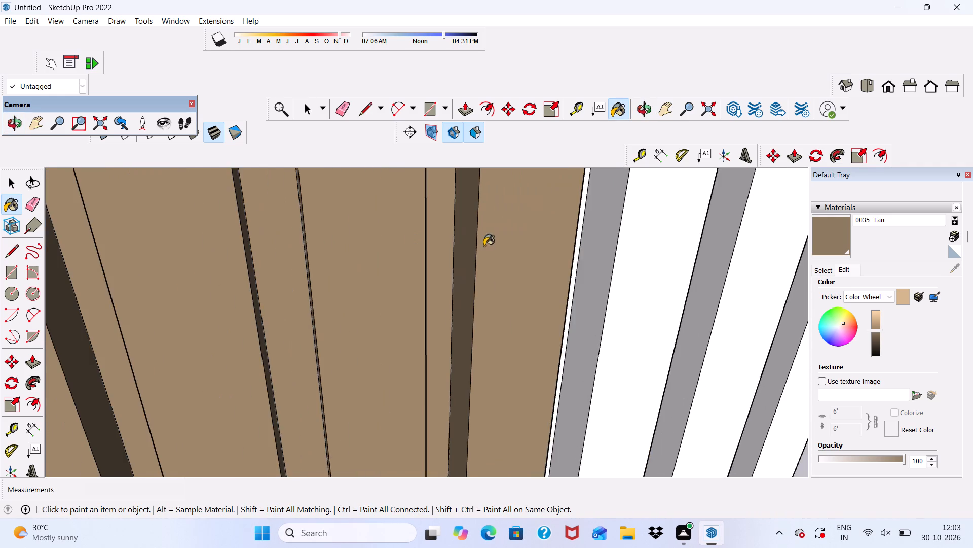
{"action": "scroll", "coordinate": [482, 246], "scroll_direction": "down", "scroll_amount": 12}
{"action": "middle_click_drag", "start_coordinate": [511, 311], "coordinate": [431, 284]}
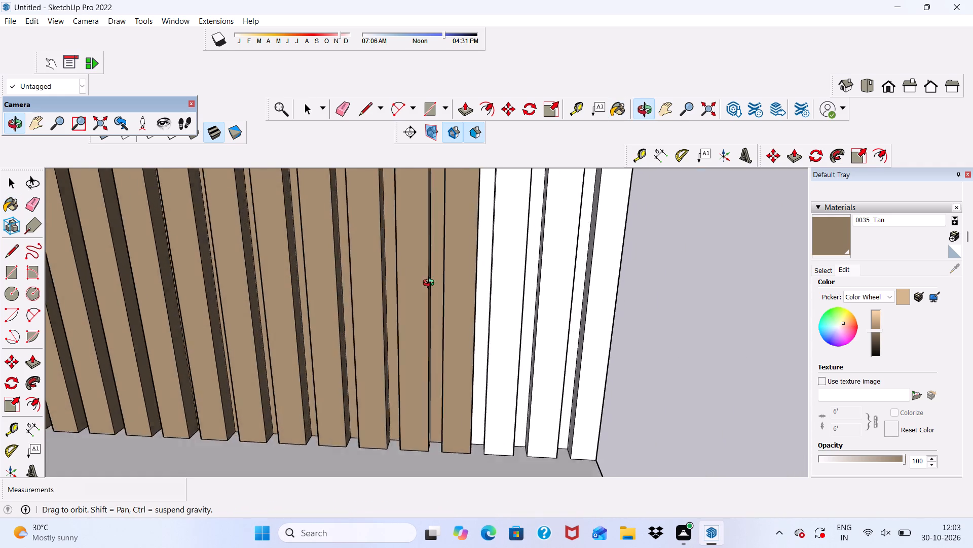
{"action": "middle_click_drag", "start_coordinate": [431, 284], "coordinate": [374, 279]}
{"action": "scroll", "coordinate": [470, 318], "scroll_direction": "up", "scroll_amount": 5}
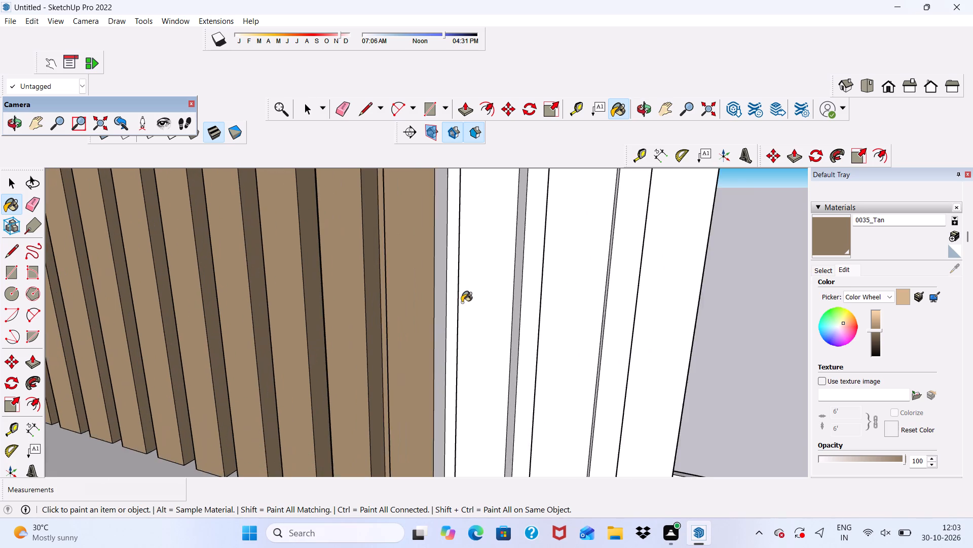
{"action": "scroll", "coordinate": [462, 302], "scroll_direction": "up", "scroll_amount": 5}
{"action": "left_click", "coordinate": [438, 289]}
{"action": "left_click", "coordinate": [452, 296]}
{"action": "left_click", "coordinate": [484, 306]}
{"action": "scroll", "coordinate": [481, 304], "scroll_direction": "down", "scroll_amount": 3}
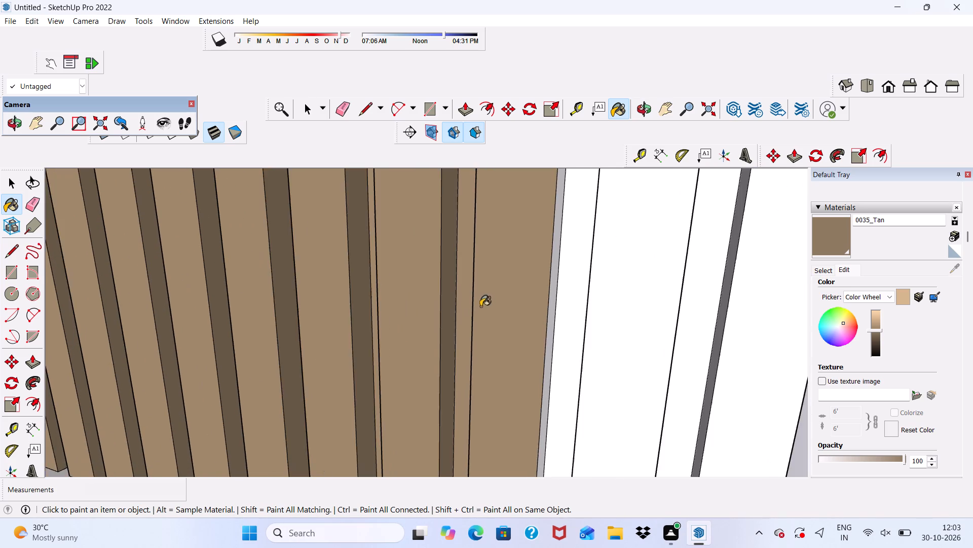
{"action": "middle_click_drag", "start_coordinate": [481, 309], "coordinate": [639, 320]}
{"action": "scroll", "coordinate": [636, 320], "scroll_direction": "down", "scroll_amount": 1}
{"action": "scroll", "coordinate": [636, 321], "scroll_direction": "up", "scroll_amount": 5}
{"action": "left_click", "coordinate": [666, 307]}
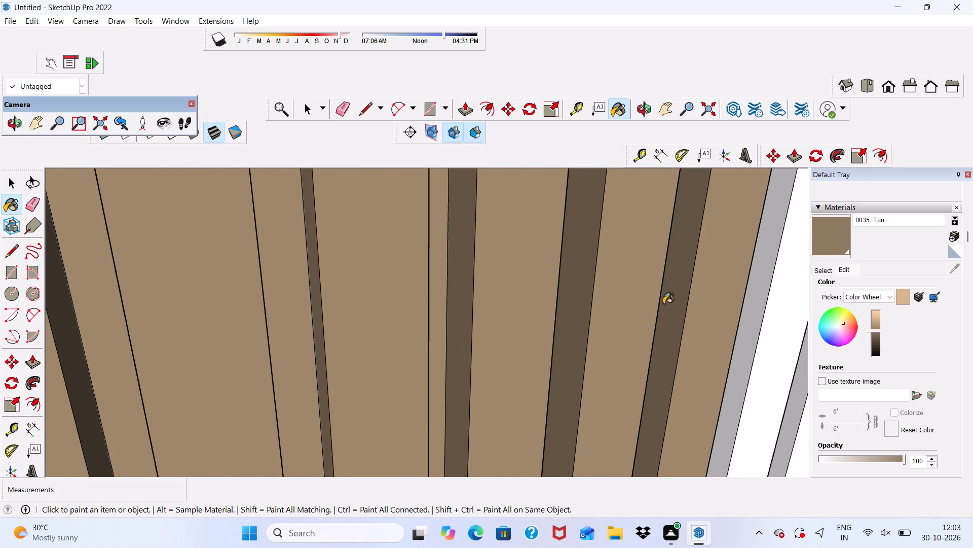
Paint the far side of the twenty-third slat, the recess beyond it, and the near side and front of the twenty-fourth slat with 0035_Tan.
{"action": "scroll", "coordinate": [453, 274], "scroll_direction": "down", "scroll_amount": 6}
{"action": "scroll", "coordinate": [346, 241], "scroll_direction": "down", "scroll_amount": 5}
{"action": "middle_click_drag", "start_coordinate": [380, 323], "coordinate": [193, 334]}
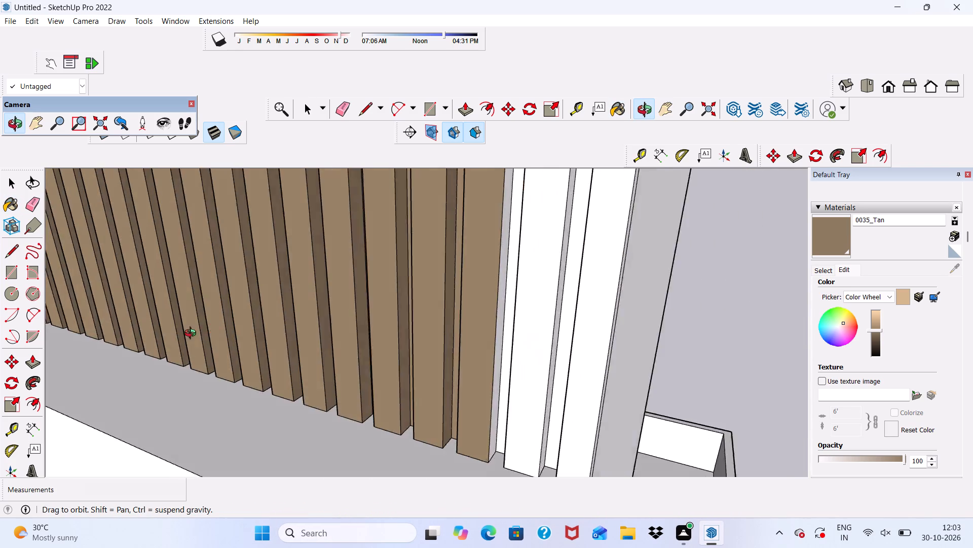
{"action": "middle_click_drag", "start_coordinate": [193, 334], "coordinate": [186, 365]}
{"action": "scroll", "coordinate": [532, 430], "scroll_direction": "up", "scroll_amount": 11}
{"action": "left_click", "coordinate": [459, 342]}
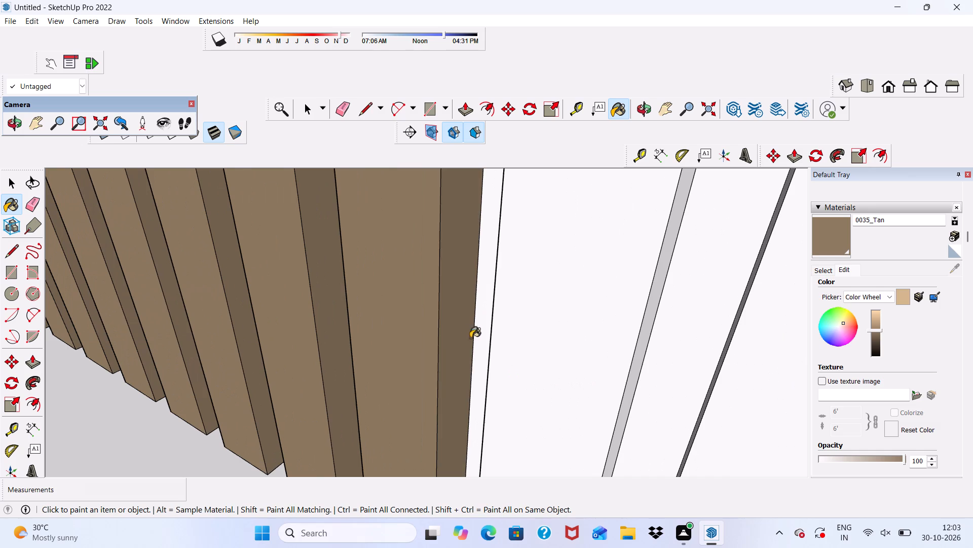
{"action": "left_click", "coordinate": [475, 338]}
{"action": "scroll", "coordinate": [476, 338], "scroll_direction": "down", "scroll_amount": 1}
{"action": "middle_click_drag", "start_coordinate": [478, 338], "coordinate": [642, 338]}
{"action": "left_click", "coordinate": [678, 341]}
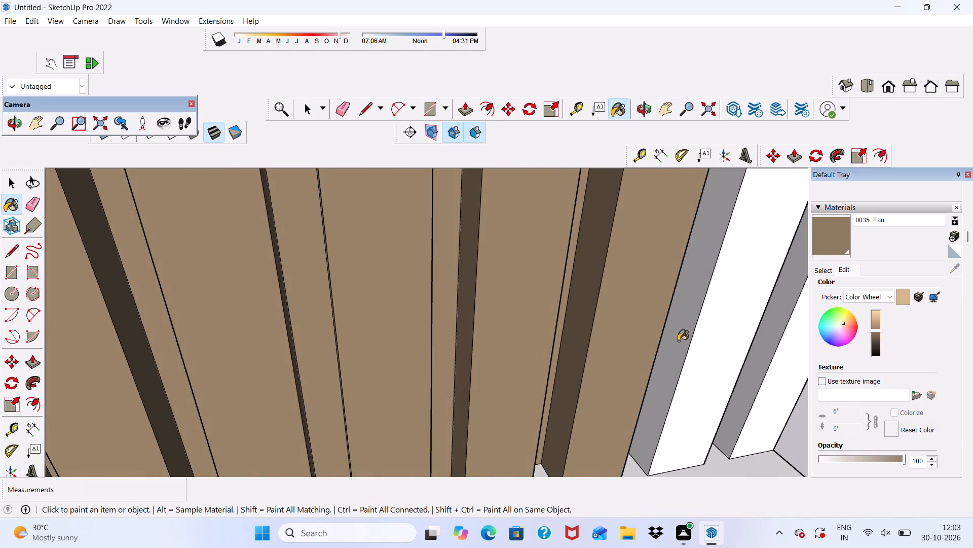
{"action": "scroll", "coordinate": [454, 272], "scroll_direction": "down", "scroll_amount": 6}
{"action": "scroll", "coordinate": [389, 270], "scroll_direction": "down", "scroll_amount": 5}
{"action": "scroll", "coordinate": [552, 286], "scroll_direction": "up", "scroll_amount": 4}
{"action": "left_click", "coordinate": [541, 272]}
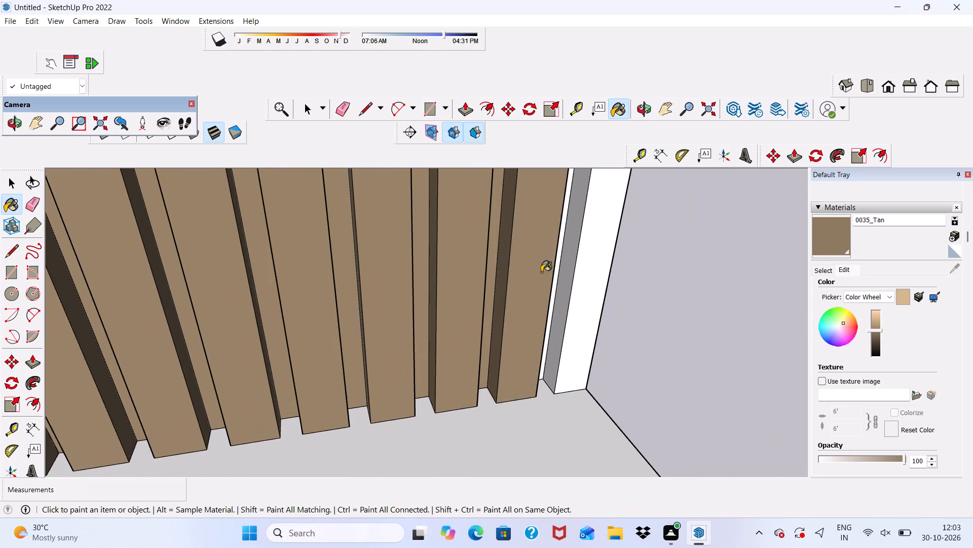
Paint the far side of the twenty-fourth slat, the last recess, and the near side of the end slat with 0035_Tan.
{"action": "middle_click_drag", "start_coordinate": [540, 276], "coordinate": [351, 282]}
{"action": "scroll", "coordinate": [527, 326], "scroll_direction": "up", "scroll_amount": 5}
{"action": "left_click", "coordinate": [476, 277]}
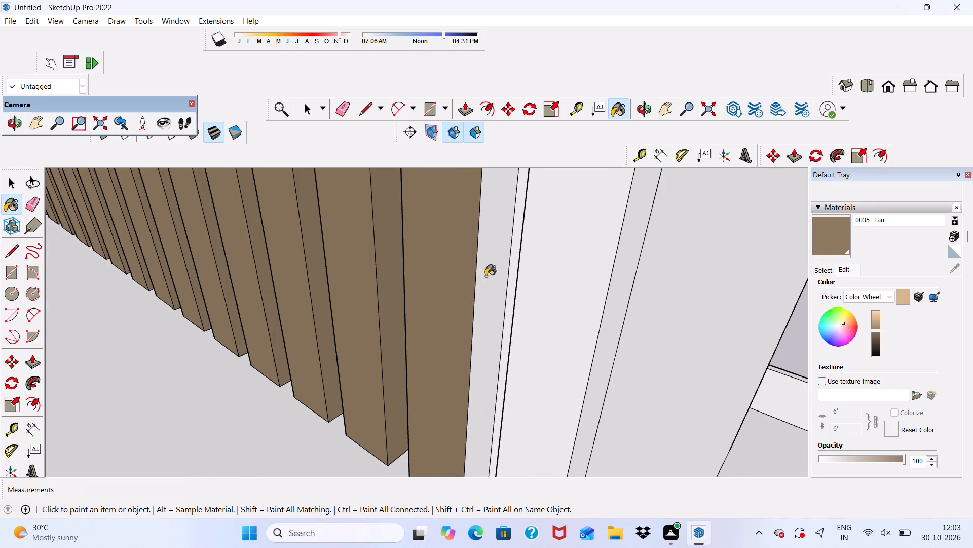
{"action": "left_click", "coordinate": [485, 276]}
{"action": "scroll", "coordinate": [507, 272], "scroll_direction": "down", "scroll_amount": 1}
{"action": "scroll", "coordinate": [507, 272], "scroll_direction": "up", "scroll_amount": 2}
{"action": "left_click", "coordinate": [507, 272]}
{"action": "scroll", "coordinate": [509, 273], "scroll_direction": "down", "scroll_amount": 3}
{"action": "middle_click_drag", "start_coordinate": [509, 274], "coordinate": [572, 283]}
{"action": "scroll", "coordinate": [571, 282], "scroll_direction": "up", "scroll_amount": 3}
{"action": "left_click", "coordinate": [569, 279]}
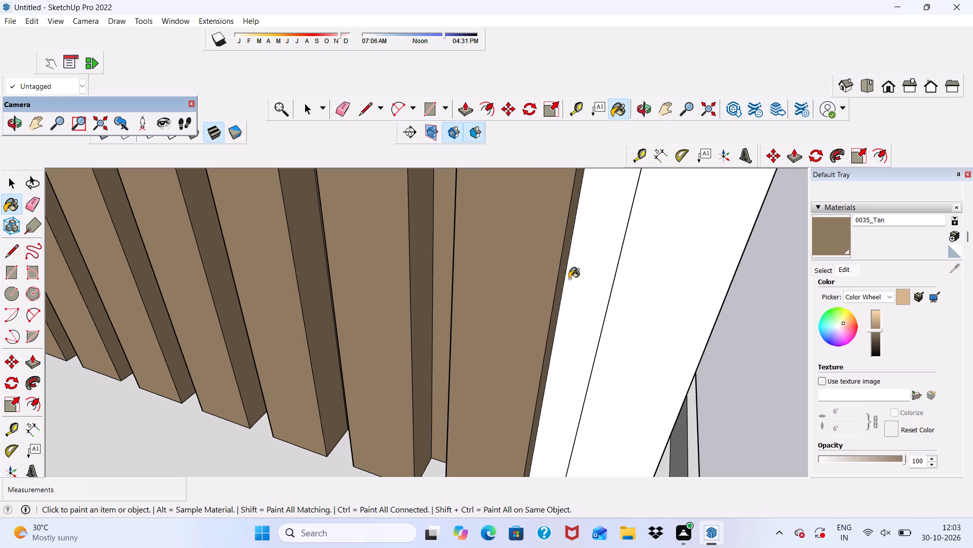
{"action": "scroll", "coordinate": [538, 234], "scroll_direction": "down", "scroll_amount": 3}
{"action": "middle_click_drag", "start_coordinate": [545, 264], "coordinate": [613, 269]}
{"action": "scroll", "coordinate": [623, 290], "scroll_direction": "up", "scroll_amount": 4}
{"action": "left_click", "coordinate": [623, 290]}
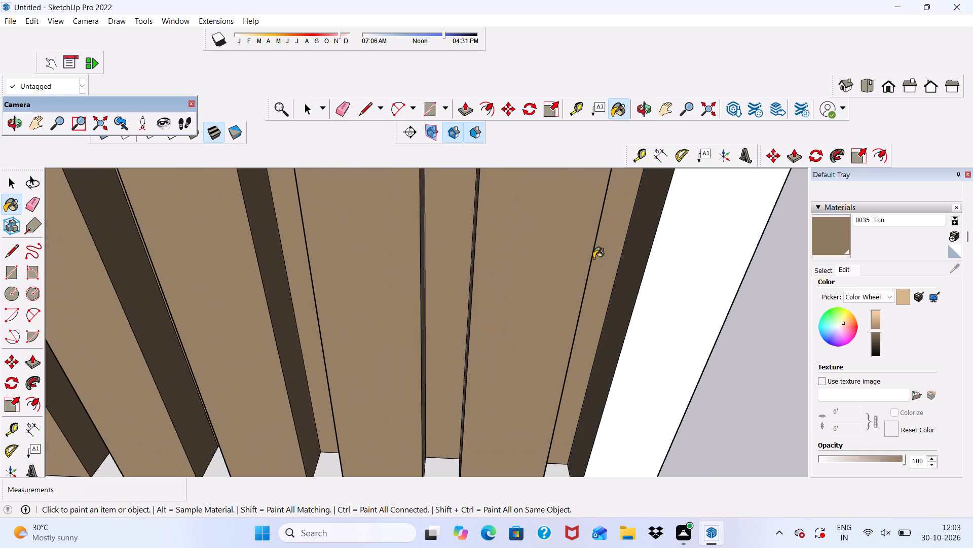
Paint the front and outer side of the end slat at the corner of the top-storey screen with 0035_Tan.
{"action": "scroll", "coordinate": [525, 255], "scroll_direction": "down", "scroll_amount": 6}
{"action": "scroll", "coordinate": [476, 253], "scroll_direction": "down", "scroll_amount": 17}
{"action": "middle_click_drag", "start_coordinate": [471, 315], "coordinate": [420, 244]}
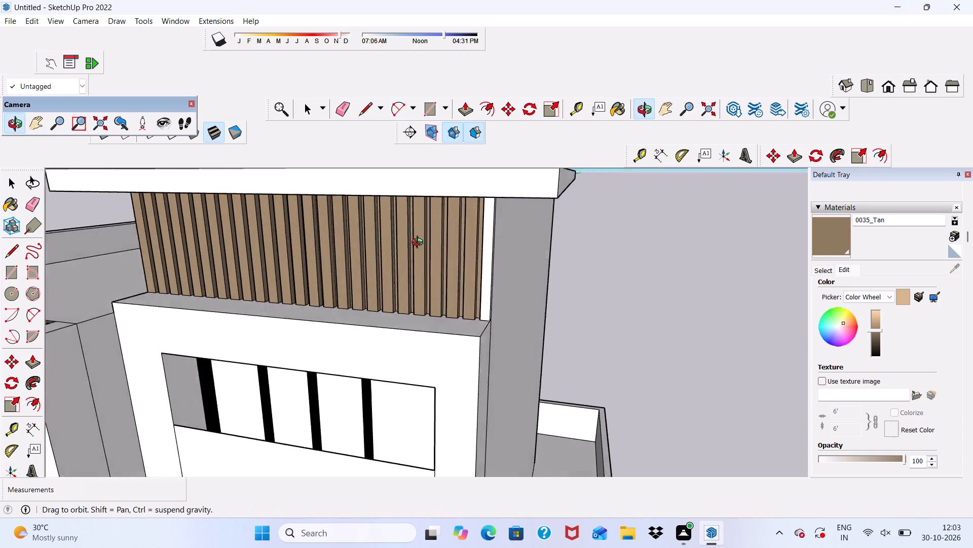
{"action": "middle_click_drag", "start_coordinate": [420, 244], "coordinate": [356, 216]}
{"action": "scroll", "coordinate": [493, 227], "scroll_direction": "up", "scroll_amount": 6}
{"action": "scroll", "coordinate": [499, 227], "scroll_direction": "down", "scroll_amount": 1}
{"action": "scroll", "coordinate": [476, 237], "scroll_direction": "up", "scroll_amount": 6}
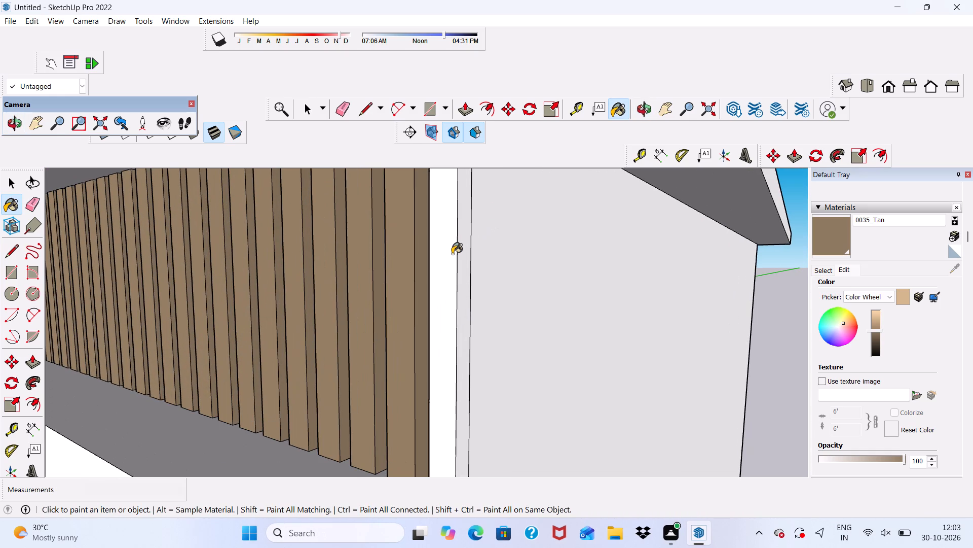
{"action": "left_click", "coordinate": [452, 254]}
{"action": "left_click", "coordinate": [468, 264]}
Examine the tan top-storey screen up close and from below, and the whole front facade with its other slatted screens.
{"action": "scroll", "coordinate": [445, 255], "scroll_direction": "down", "scroll_amount": 7}
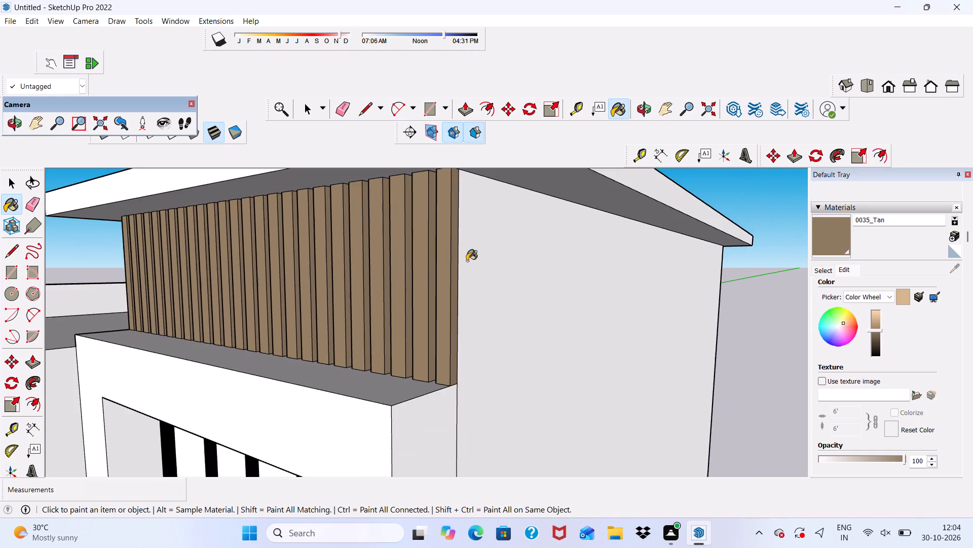
{"action": "scroll", "coordinate": [427, 207], "scroll_direction": "down", "scroll_amount": 7}
{"action": "middle_click_drag", "start_coordinate": [304, 268], "coordinate": [383, 304]}
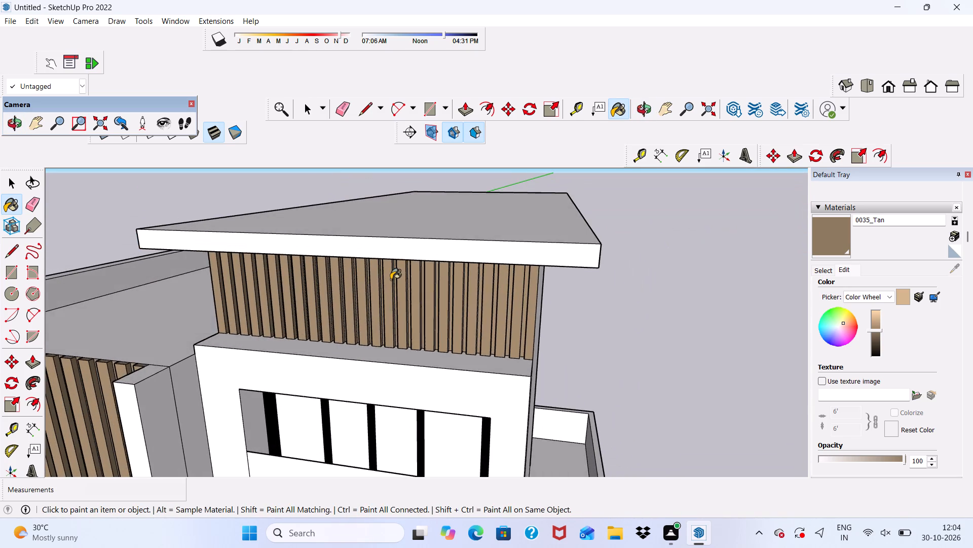
{"action": "scroll", "coordinate": [391, 280], "scroll_direction": "down", "scroll_amount": 6}
{"action": "scroll", "coordinate": [314, 274], "scroll_direction": "up", "scroll_amount": 5}
{"action": "scroll", "coordinate": [264, 240], "scroll_direction": "down", "scroll_amount": 3}
{"action": "middle_click_drag", "start_coordinate": [311, 342], "coordinate": [334, 232]}
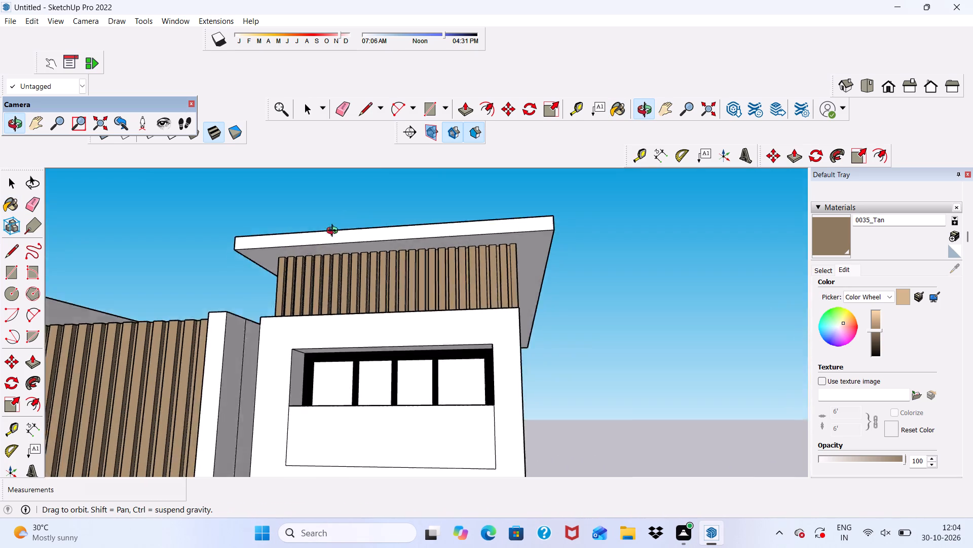
{"action": "middle_click_drag", "start_coordinate": [334, 232], "coordinate": [350, 216]}
{"action": "key", "text": "space"}
{"action": "scroll", "coordinate": [350, 219], "scroll_direction": "up", "scroll_amount": 1}
{"action": "scroll", "coordinate": [342, 207], "scroll_direction": "down", "scroll_amount": 6}
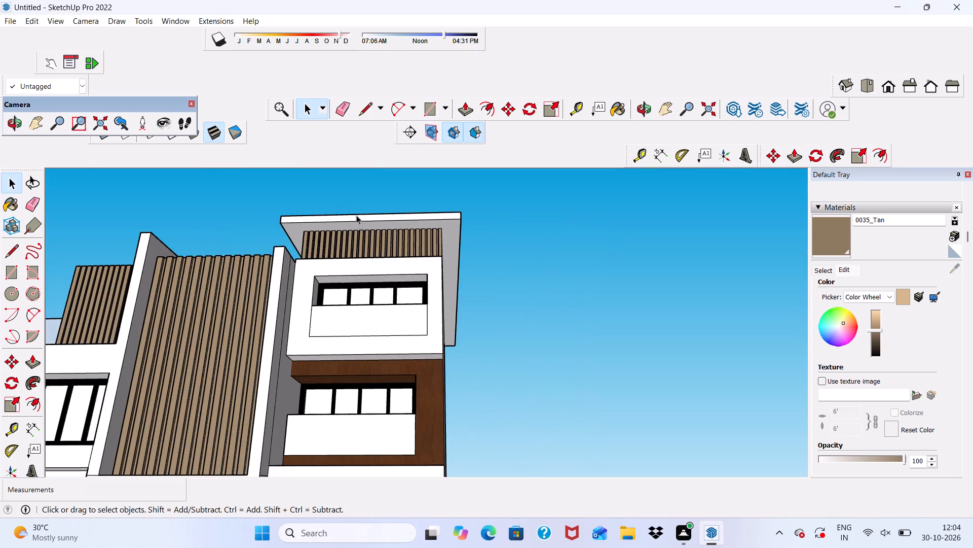
{"action": "scroll", "coordinate": [343, 218], "scroll_direction": "down", "scroll_amount": 7}
{"action": "scroll", "coordinate": [338, 318], "scroll_direction": "up", "scroll_amount": 1}
{"action": "middle_click_drag", "start_coordinate": [338, 318], "coordinate": [379, 426]}
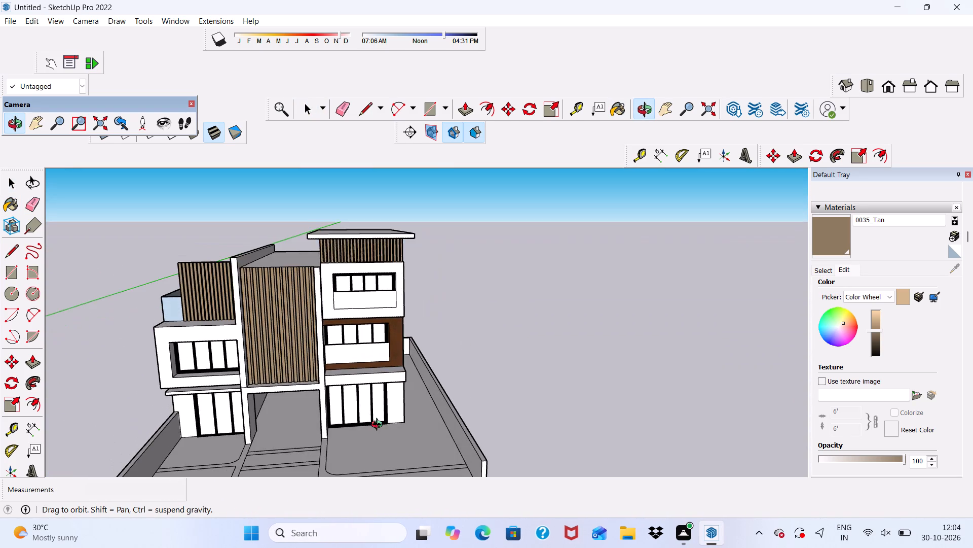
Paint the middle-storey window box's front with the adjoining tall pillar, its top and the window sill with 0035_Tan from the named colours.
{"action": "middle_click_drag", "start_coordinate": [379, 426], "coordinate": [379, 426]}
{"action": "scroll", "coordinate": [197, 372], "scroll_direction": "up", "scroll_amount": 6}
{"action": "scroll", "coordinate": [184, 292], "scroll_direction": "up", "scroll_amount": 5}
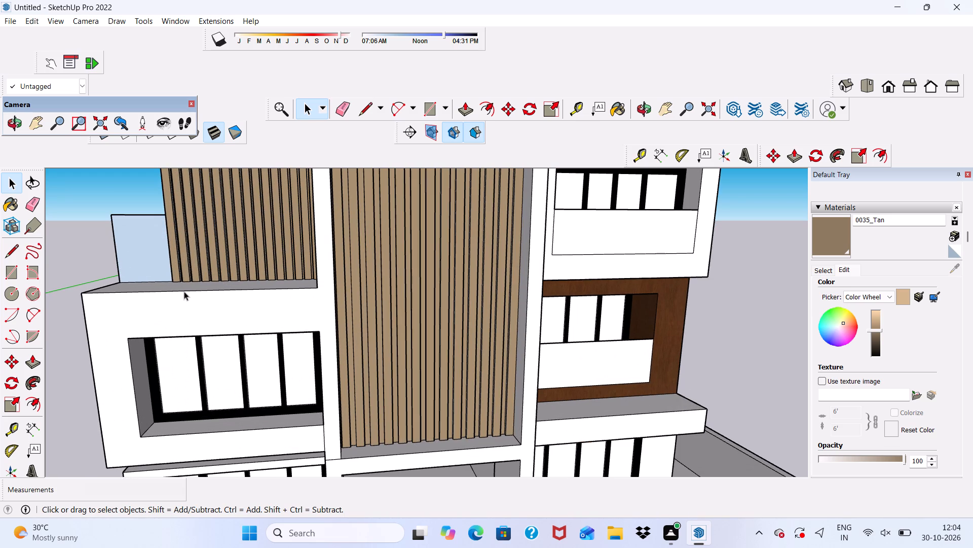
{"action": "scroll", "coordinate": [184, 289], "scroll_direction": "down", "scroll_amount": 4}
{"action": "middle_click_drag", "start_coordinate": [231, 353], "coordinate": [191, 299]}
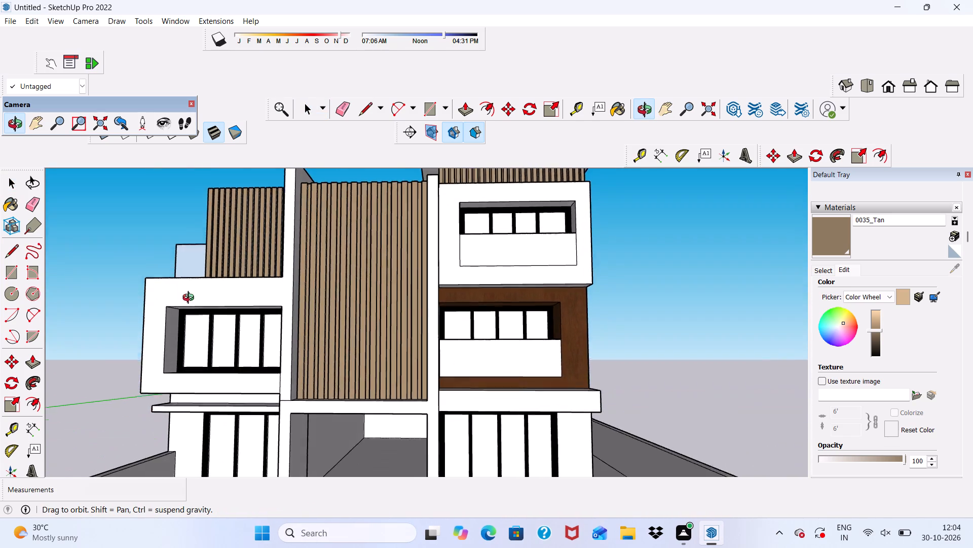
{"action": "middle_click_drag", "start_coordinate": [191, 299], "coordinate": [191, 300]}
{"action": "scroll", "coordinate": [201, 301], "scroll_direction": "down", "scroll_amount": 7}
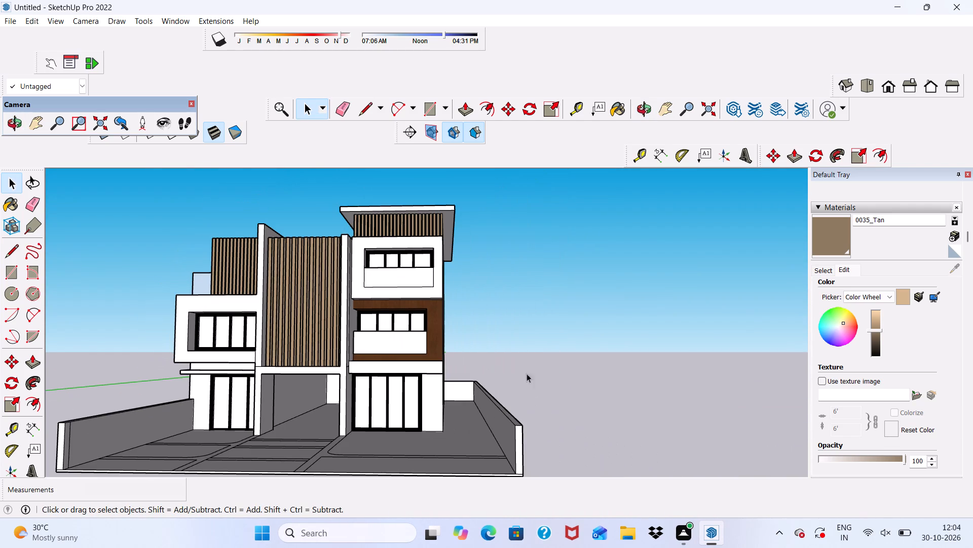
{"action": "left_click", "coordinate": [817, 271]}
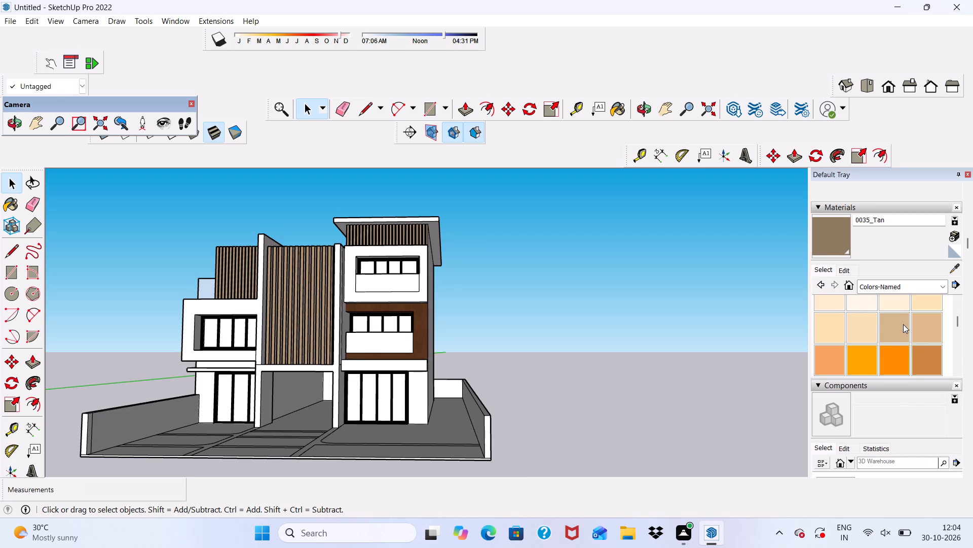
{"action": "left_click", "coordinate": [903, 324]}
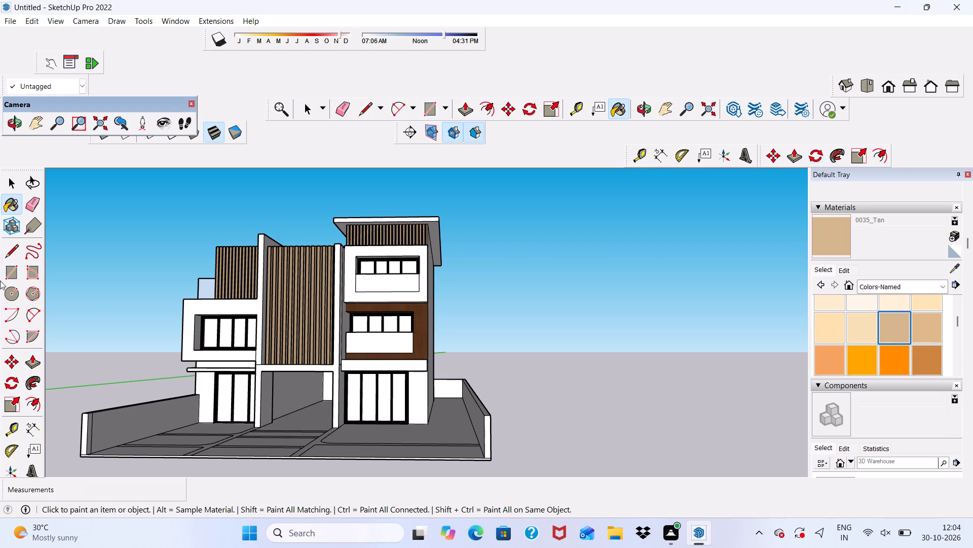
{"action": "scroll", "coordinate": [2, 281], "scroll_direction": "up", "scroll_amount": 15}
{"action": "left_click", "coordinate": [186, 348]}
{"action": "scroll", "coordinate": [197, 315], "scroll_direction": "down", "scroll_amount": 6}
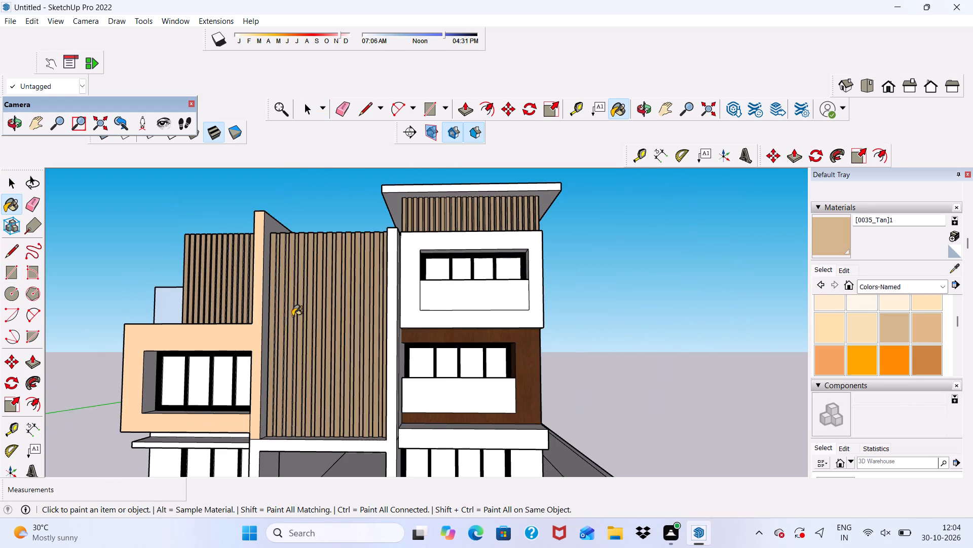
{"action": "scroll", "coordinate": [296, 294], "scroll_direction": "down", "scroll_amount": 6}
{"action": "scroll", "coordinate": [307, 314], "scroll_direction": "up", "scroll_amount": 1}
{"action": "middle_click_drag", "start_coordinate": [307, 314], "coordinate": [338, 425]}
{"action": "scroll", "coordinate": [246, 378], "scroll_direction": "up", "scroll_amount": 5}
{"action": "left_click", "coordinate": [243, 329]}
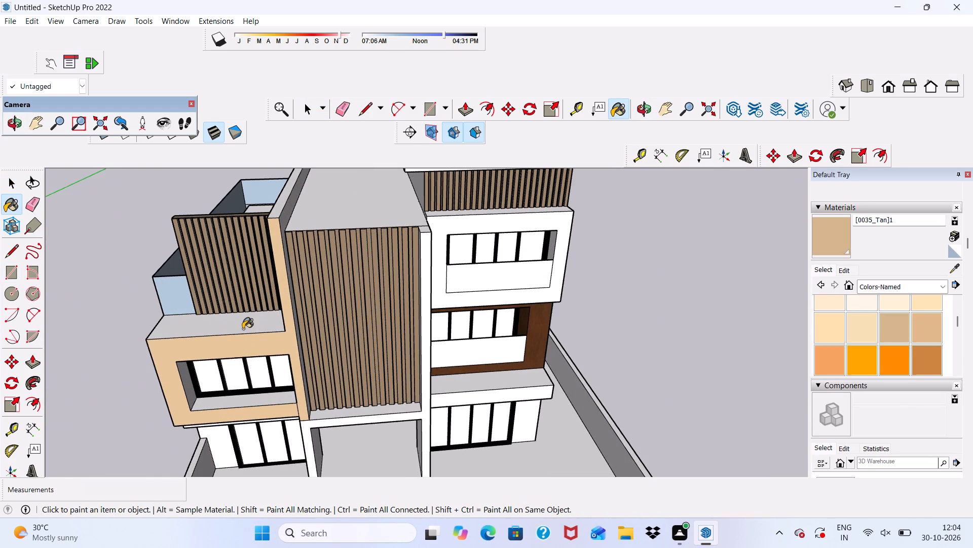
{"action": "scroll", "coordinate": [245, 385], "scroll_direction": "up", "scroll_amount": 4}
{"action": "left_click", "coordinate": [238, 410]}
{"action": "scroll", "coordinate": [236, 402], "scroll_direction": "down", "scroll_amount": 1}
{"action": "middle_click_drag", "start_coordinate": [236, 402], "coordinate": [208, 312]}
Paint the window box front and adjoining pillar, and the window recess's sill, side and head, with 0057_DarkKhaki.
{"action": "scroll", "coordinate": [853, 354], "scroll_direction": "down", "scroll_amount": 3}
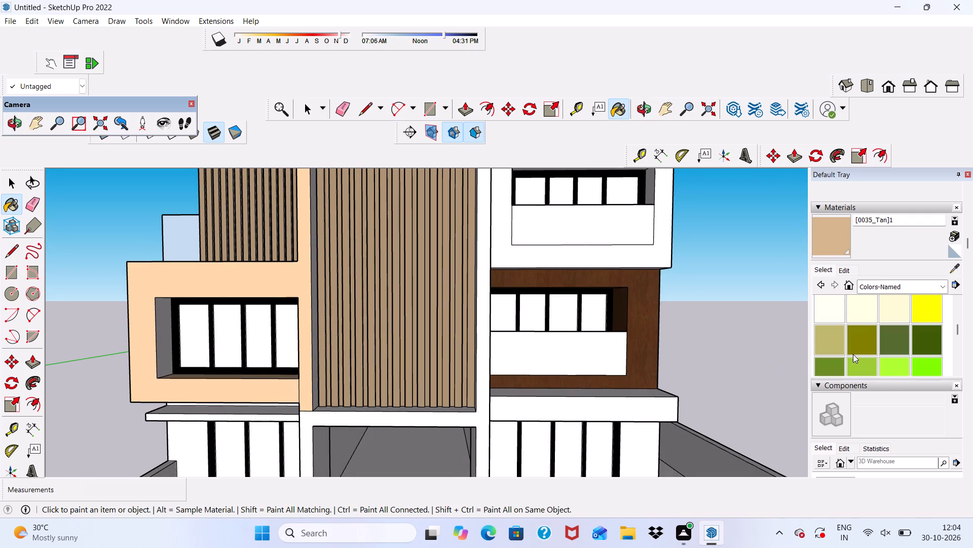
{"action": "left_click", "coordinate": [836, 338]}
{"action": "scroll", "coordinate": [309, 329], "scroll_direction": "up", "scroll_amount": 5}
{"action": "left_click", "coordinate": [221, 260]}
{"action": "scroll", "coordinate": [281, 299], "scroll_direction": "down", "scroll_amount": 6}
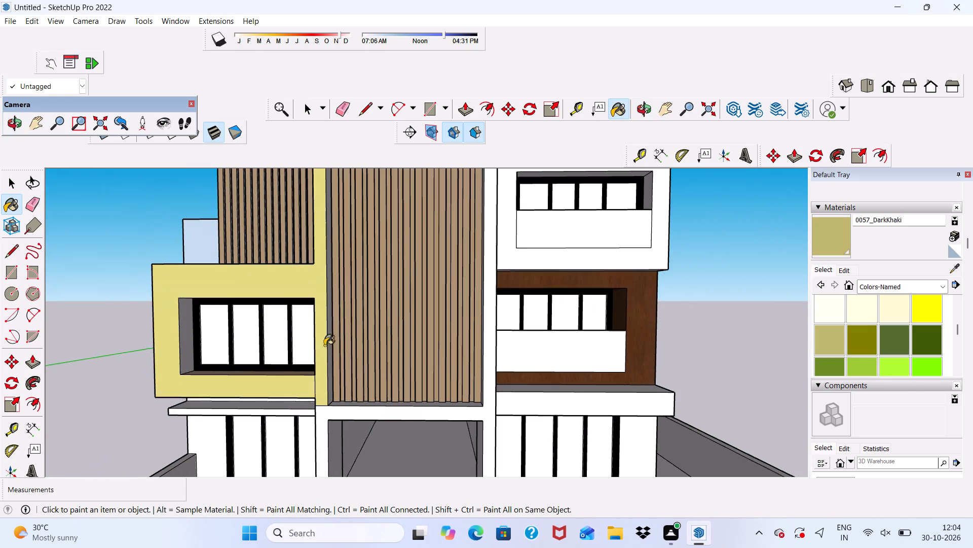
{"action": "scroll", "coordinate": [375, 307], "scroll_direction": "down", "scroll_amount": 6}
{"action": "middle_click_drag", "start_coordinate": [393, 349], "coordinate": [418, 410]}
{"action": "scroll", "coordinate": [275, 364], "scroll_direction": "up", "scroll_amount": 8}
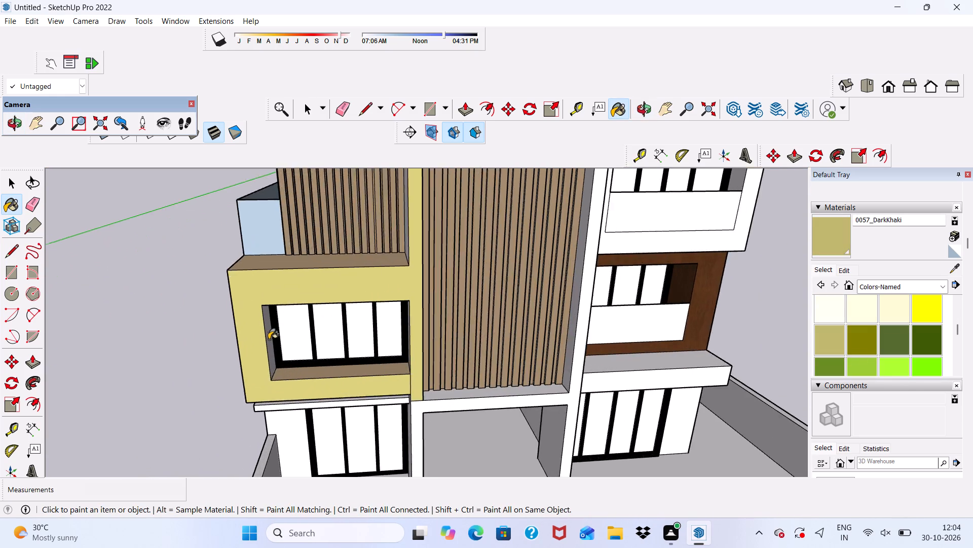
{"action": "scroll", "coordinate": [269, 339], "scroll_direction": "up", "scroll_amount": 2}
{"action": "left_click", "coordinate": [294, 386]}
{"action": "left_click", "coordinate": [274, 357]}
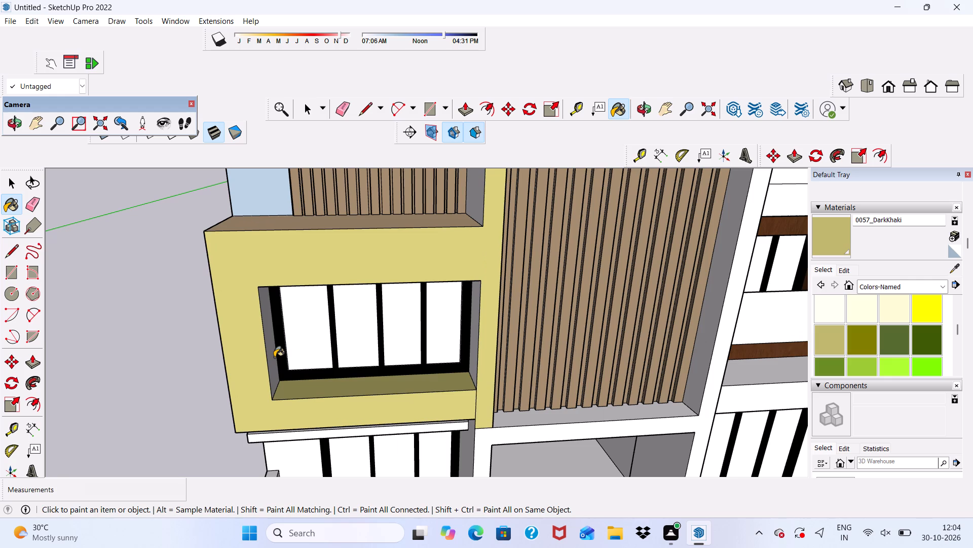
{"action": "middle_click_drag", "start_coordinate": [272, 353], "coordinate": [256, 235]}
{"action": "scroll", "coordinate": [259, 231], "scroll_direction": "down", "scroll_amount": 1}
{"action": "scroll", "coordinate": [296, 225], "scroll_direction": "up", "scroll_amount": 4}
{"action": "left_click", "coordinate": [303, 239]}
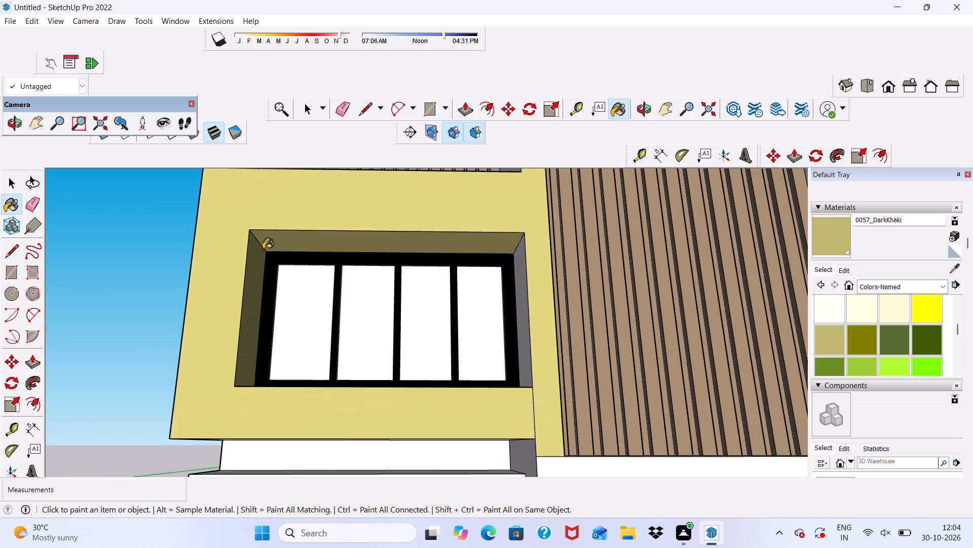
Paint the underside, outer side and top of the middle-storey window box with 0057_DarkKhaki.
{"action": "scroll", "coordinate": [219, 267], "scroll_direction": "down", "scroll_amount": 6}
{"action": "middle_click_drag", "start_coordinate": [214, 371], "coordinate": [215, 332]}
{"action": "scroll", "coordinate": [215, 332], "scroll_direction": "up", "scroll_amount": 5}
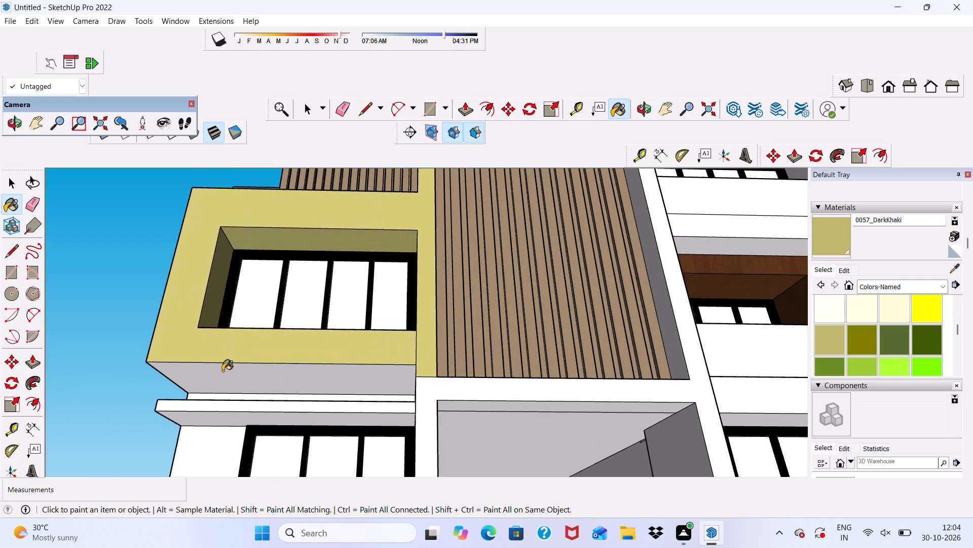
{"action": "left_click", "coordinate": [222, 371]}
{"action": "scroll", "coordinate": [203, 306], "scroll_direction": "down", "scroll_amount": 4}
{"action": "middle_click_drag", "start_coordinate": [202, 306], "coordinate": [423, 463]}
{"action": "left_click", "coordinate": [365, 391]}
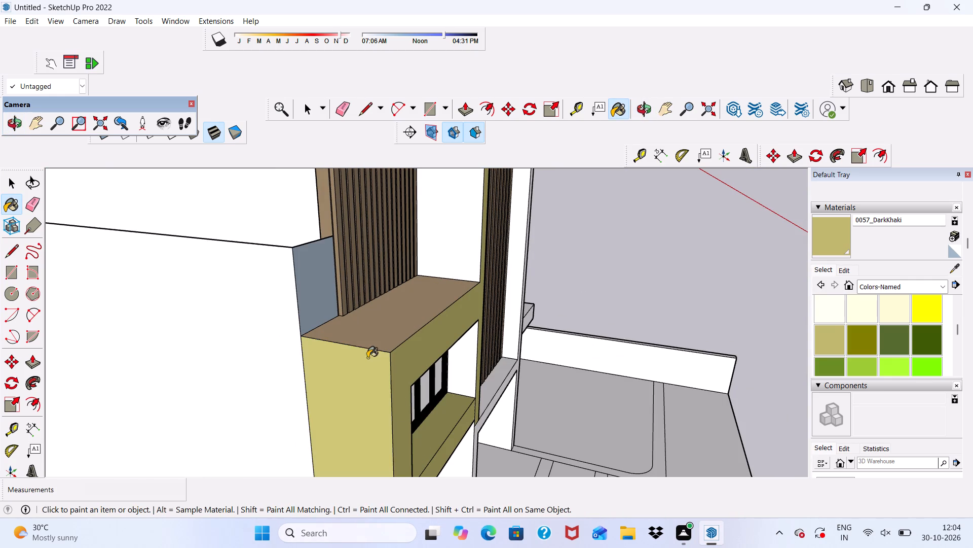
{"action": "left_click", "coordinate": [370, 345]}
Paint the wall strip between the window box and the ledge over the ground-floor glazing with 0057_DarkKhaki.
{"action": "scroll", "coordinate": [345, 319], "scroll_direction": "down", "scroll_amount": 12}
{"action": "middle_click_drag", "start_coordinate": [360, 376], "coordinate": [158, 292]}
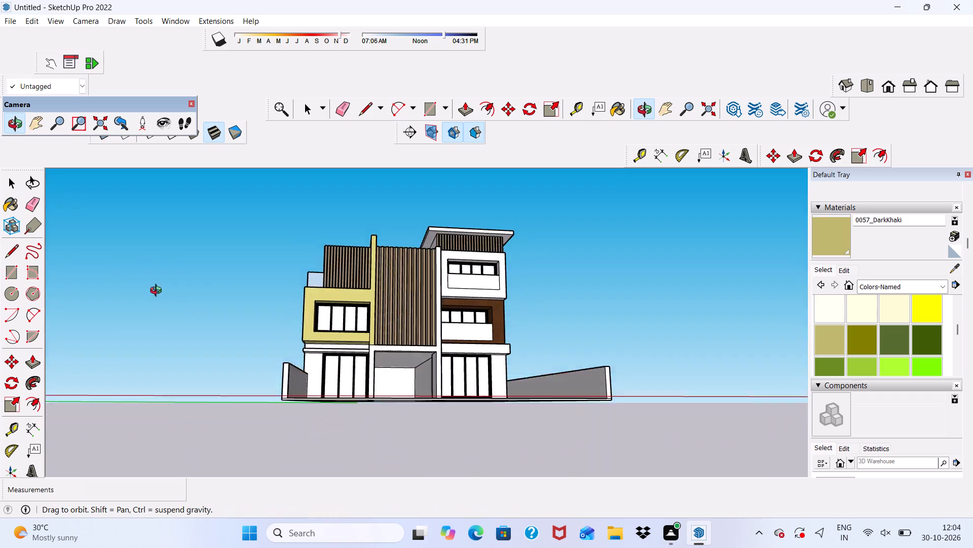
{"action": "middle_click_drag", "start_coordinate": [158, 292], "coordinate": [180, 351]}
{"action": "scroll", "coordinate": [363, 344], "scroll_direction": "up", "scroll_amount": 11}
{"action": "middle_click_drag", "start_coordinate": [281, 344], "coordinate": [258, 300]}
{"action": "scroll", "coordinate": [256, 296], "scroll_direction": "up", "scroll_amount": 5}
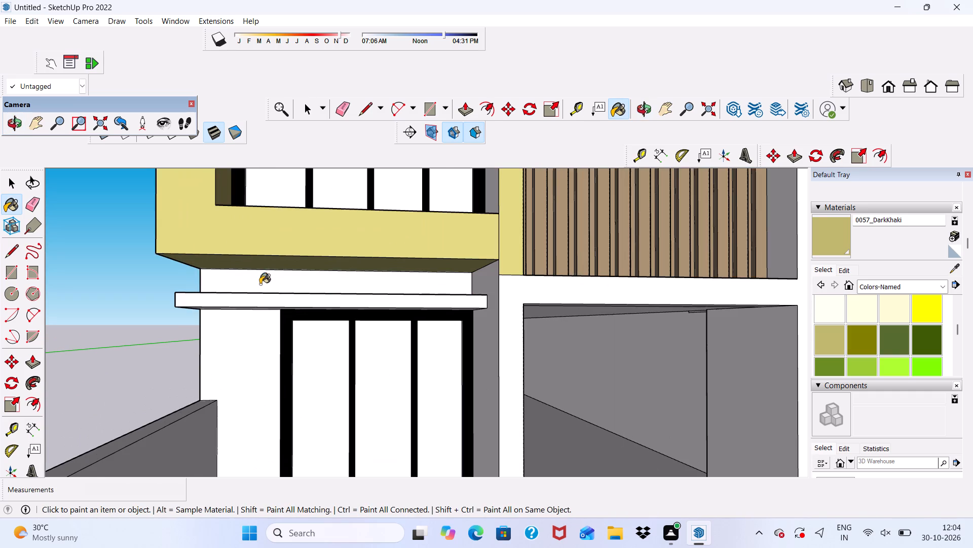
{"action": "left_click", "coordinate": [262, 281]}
Paint the front edge and top of the ledge over the ground-floor glazing with 0057_DarkKhaki.
{"action": "scroll", "coordinate": [247, 301], "scroll_direction": "down", "scroll_amount": 2}
{"action": "scroll", "coordinate": [246, 318], "scroll_direction": "up", "scroll_amount": 4}
{"action": "scroll", "coordinate": [259, 296], "scroll_direction": "down", "scroll_amount": 4}
{"action": "scroll", "coordinate": [259, 296], "scroll_direction": "up", "scroll_amount": 5}
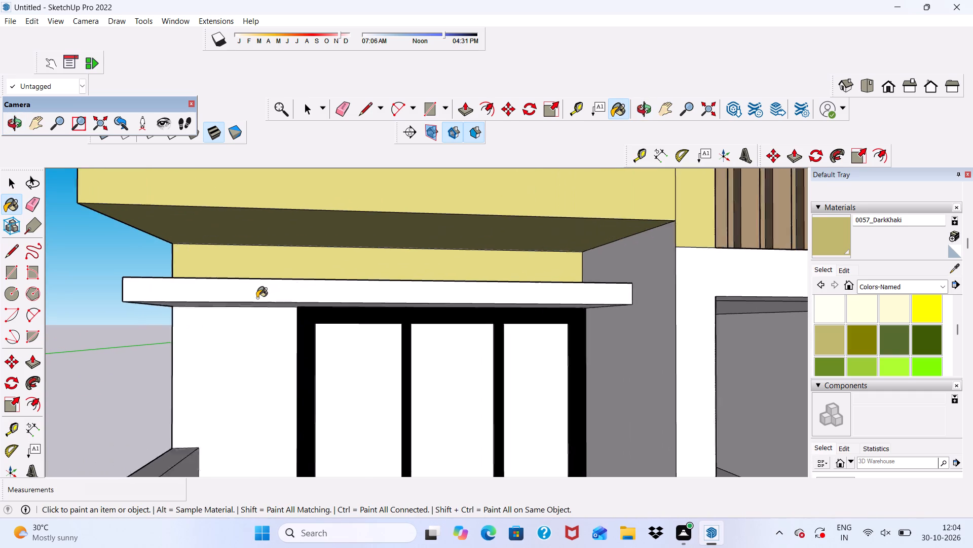
{"action": "scroll", "coordinate": [257, 298], "scroll_direction": "up", "scroll_amount": 1}
{"action": "left_click", "coordinate": [254, 293]}
{"action": "middle_click_drag", "start_coordinate": [261, 279], "coordinate": [273, 335]}
{"action": "scroll", "coordinate": [268, 315], "scroll_direction": "up", "scroll_amount": 1}
{"action": "left_click", "coordinate": [267, 307]}
{"action": "scroll", "coordinate": [267, 322], "scroll_direction": "down", "scroll_amount": 2}
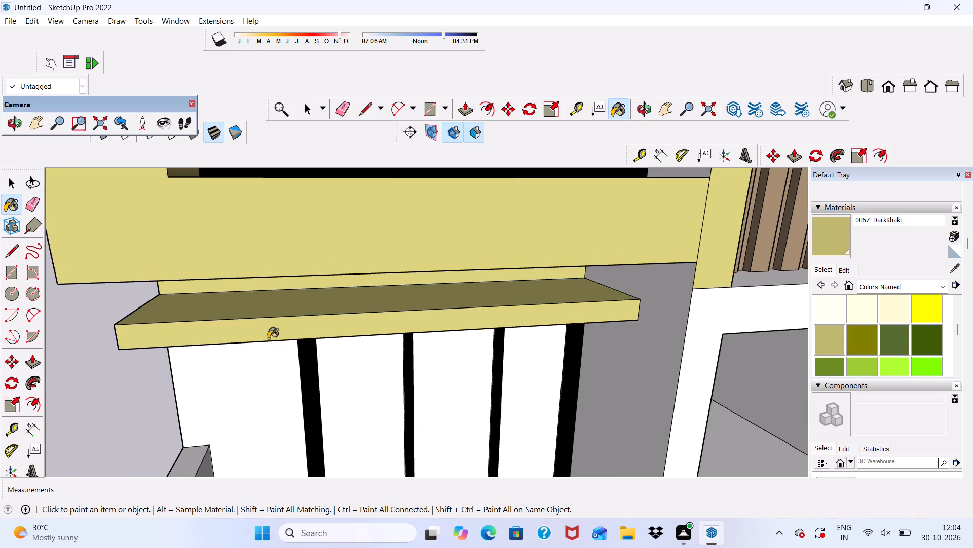
{"action": "middle_click_drag", "start_coordinate": [268, 338], "coordinate": [270, 275]}
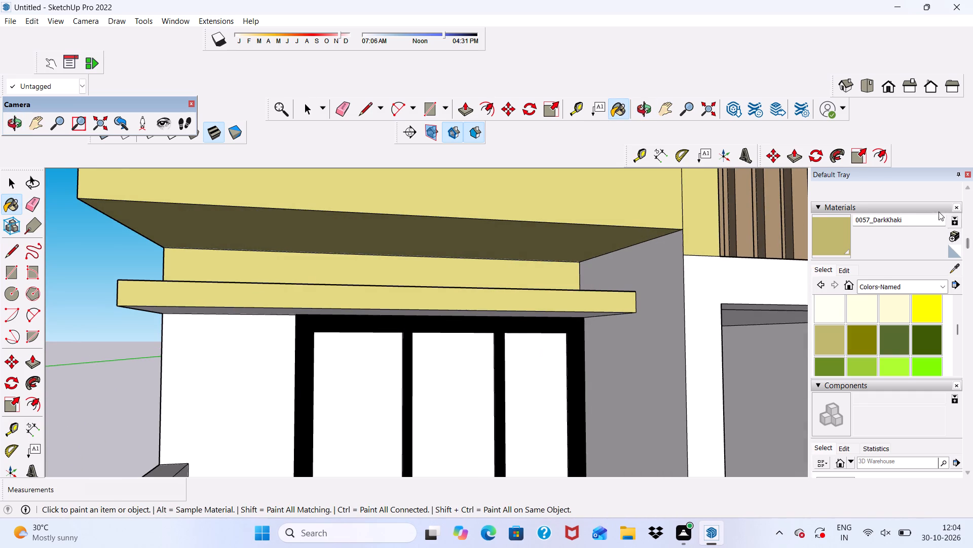
Paint the wall strip above the ledge and the window box front with its pillar using the in-model material Niraj_Hair_Gray.
{"action": "left_click", "coordinate": [937, 288]}
{"action": "scroll", "coordinate": [894, 293], "scroll_direction": "up", "scroll_amount": 5}
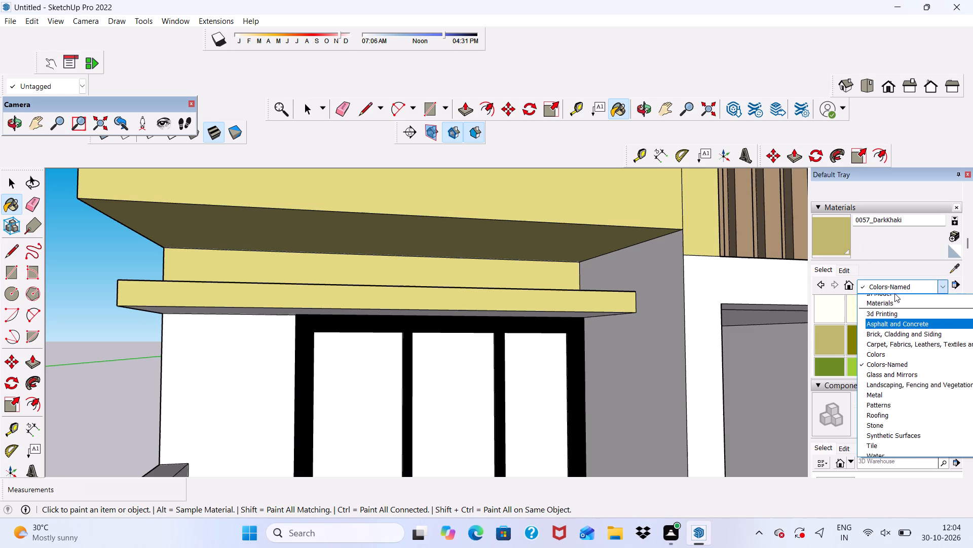
{"action": "scroll", "coordinate": [894, 293], "scroll_direction": "up", "scroll_amount": 4}
{"action": "left_click", "coordinate": [892, 297]}
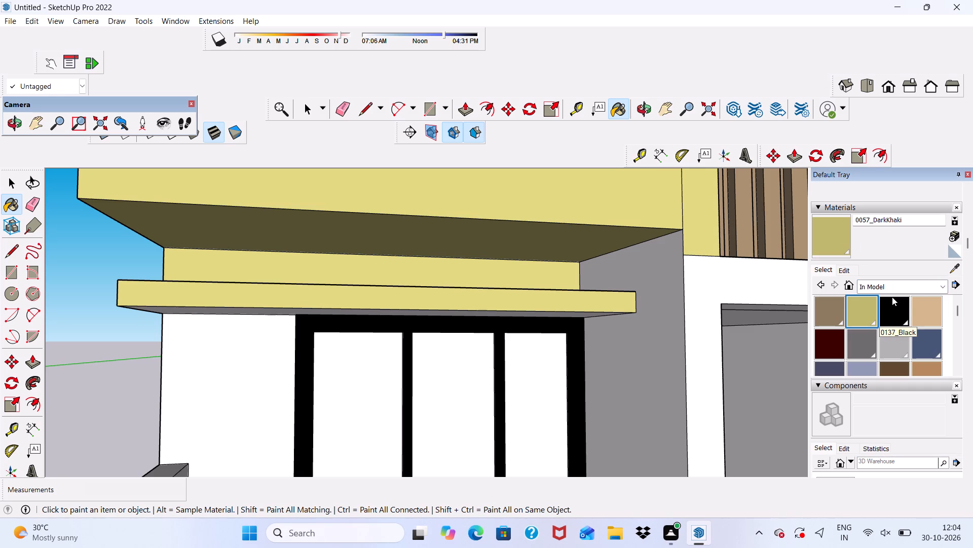
{"action": "scroll", "coordinate": [892, 297], "scroll_direction": "down", "scroll_amount": 1}
{"action": "scroll", "coordinate": [881, 320], "scroll_direction": "up", "scroll_amount": 1}
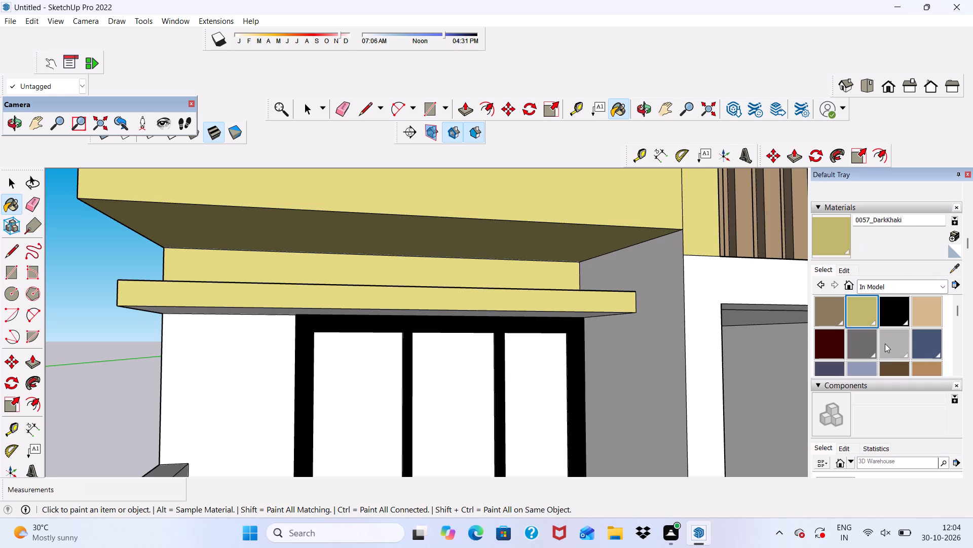
{"action": "left_click", "coordinate": [885, 344]}
{"action": "scroll", "coordinate": [254, 244], "scroll_direction": "up", "scroll_amount": 4}
{"action": "left_click", "coordinate": [254, 264]}
{"action": "scroll", "coordinate": [258, 281], "scroll_direction": "down", "scroll_amount": 5}
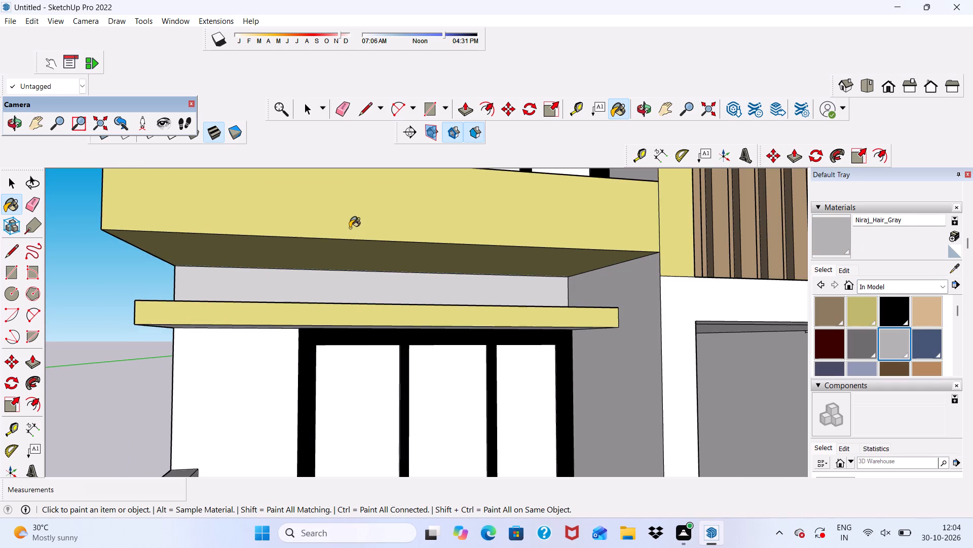
{"action": "left_click", "coordinate": [350, 227]}
Paint the side, sill and head of the middle-storey window recess with Niraj_Hair_Gray.
{"action": "scroll", "coordinate": [325, 239], "scroll_direction": "down", "scroll_amount": 15}
{"action": "middle_click_drag", "start_coordinate": [422, 259], "coordinate": [304, 364]}
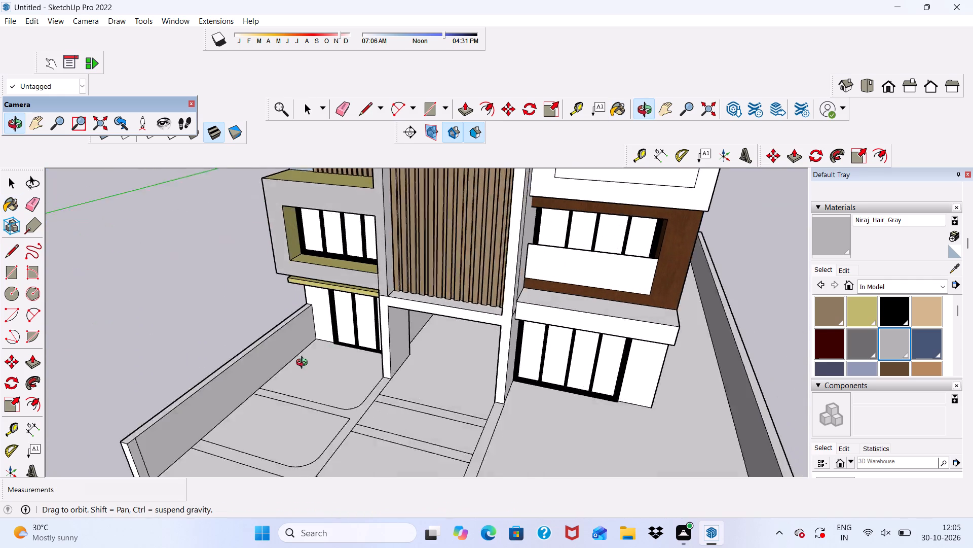
{"action": "middle_click_drag", "start_coordinate": [304, 364], "coordinate": [284, 355]}
{"action": "scroll", "coordinate": [316, 225], "scroll_direction": "up", "scroll_amount": 11}
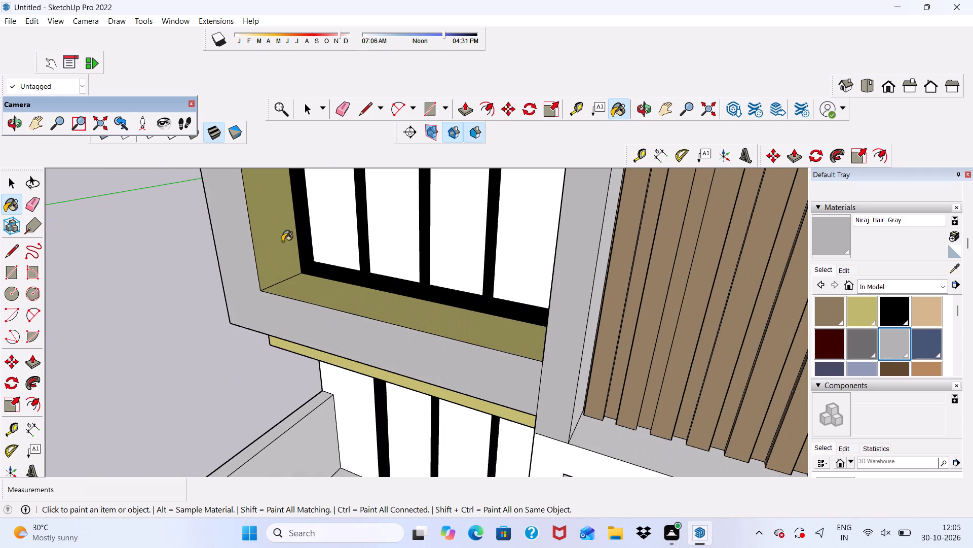
{"action": "left_click", "coordinate": [280, 239]}
{"action": "left_click", "coordinate": [301, 293]}
{"action": "scroll", "coordinate": [294, 259], "scroll_direction": "down", "scroll_amount": 7}
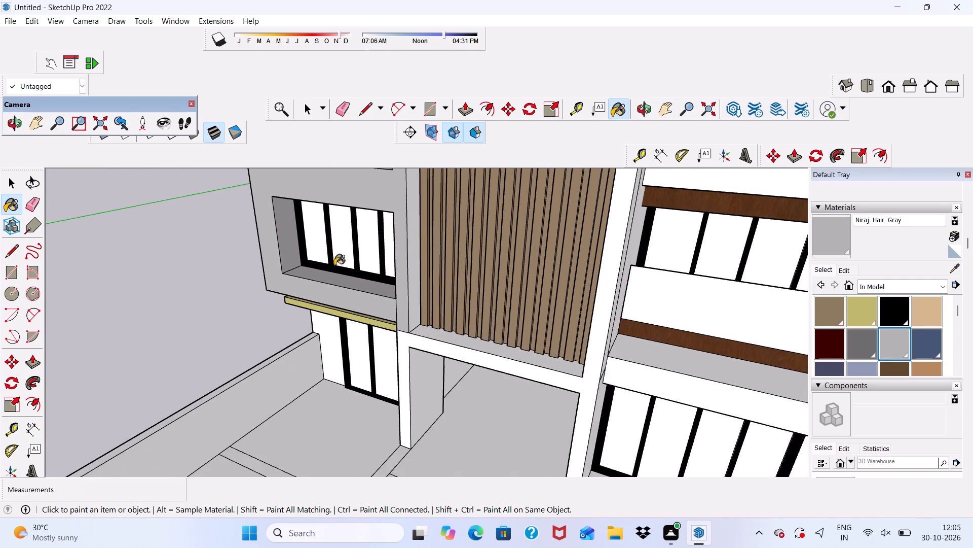
{"action": "scroll", "coordinate": [334, 265], "scroll_direction": "down", "scroll_amount": 2}
{"action": "middle_click_drag", "start_coordinate": [335, 279], "coordinate": [343, 180]}
{"action": "scroll", "coordinate": [343, 180], "scroll_direction": "up", "scroll_amount": 6}
{"action": "scroll", "coordinate": [315, 241], "scroll_direction": "up", "scroll_amount": 4}
{"action": "left_click", "coordinate": [311, 245]}
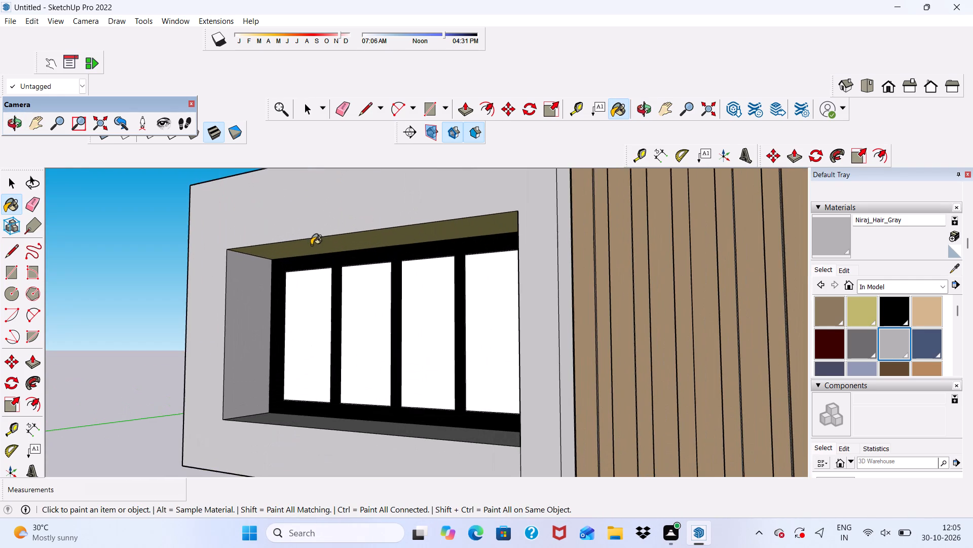
Paint the top of the middle-storey window box, in front of the slatted screen, with Niraj_Hair_Gray.
{"action": "scroll", "coordinate": [307, 234], "scroll_direction": "down", "scroll_amount": 11}
{"action": "middle_click_drag", "start_coordinate": [336, 258], "coordinate": [425, 450]}
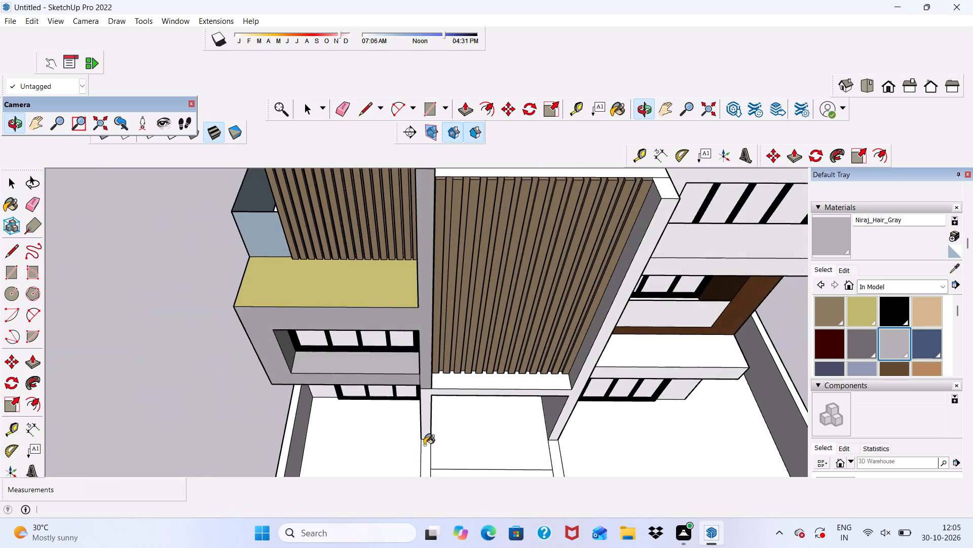
{"action": "scroll", "coordinate": [368, 337], "scroll_direction": "up", "scroll_amount": 1}
{"action": "left_click", "coordinate": [348, 297]}
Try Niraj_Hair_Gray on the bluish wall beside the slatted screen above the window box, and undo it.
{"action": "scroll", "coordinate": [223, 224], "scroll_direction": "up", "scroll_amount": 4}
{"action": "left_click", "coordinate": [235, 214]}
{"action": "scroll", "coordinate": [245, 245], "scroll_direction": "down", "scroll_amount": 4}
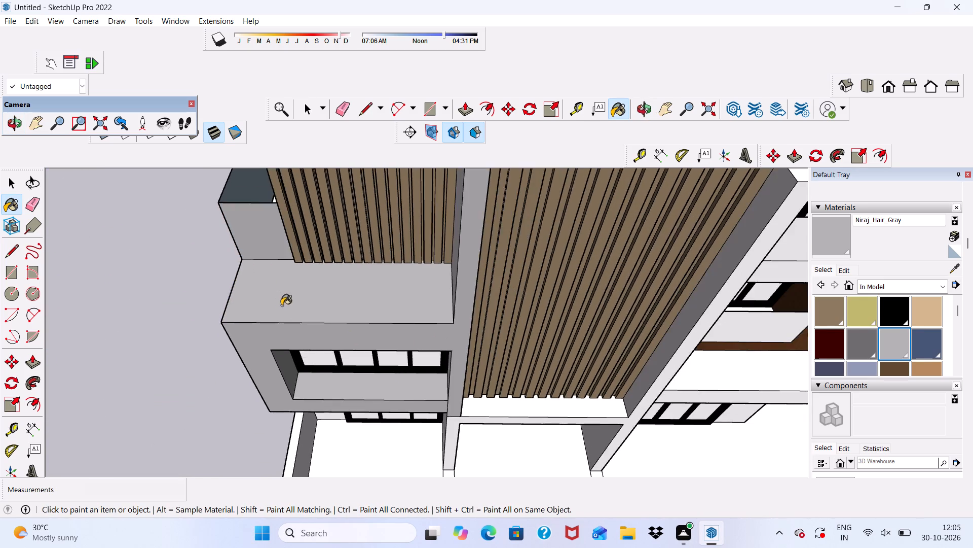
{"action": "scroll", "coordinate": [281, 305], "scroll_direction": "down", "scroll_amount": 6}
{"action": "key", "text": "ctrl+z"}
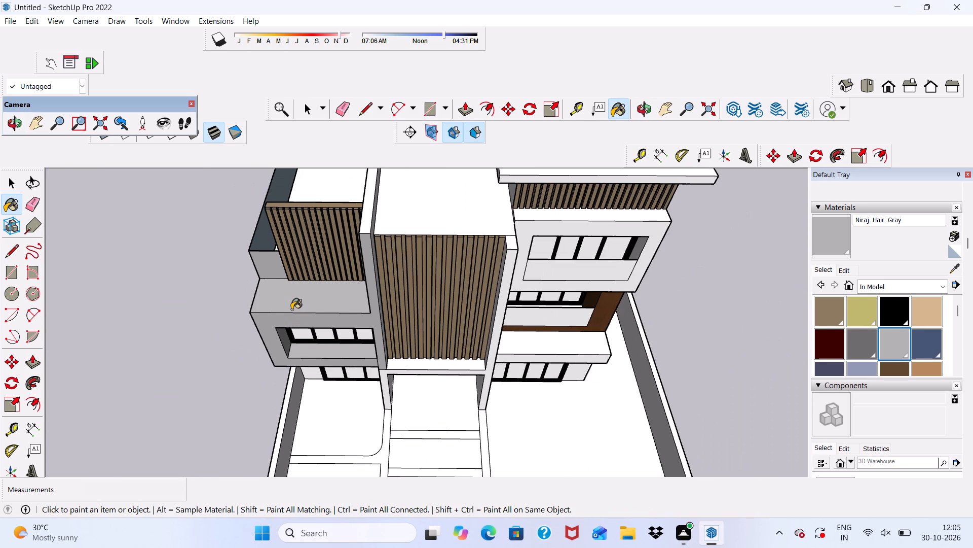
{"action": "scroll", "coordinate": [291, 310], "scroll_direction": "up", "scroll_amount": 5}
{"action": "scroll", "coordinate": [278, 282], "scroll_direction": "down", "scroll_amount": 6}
Paint the outer side and underside of the middle-storey window box with Niraj_Hair_Gray.
{"action": "middle_click_drag", "start_coordinate": [266, 342], "coordinate": [305, 193]}
{"action": "scroll", "coordinate": [290, 333], "scroll_direction": "up", "scroll_amount": 6}
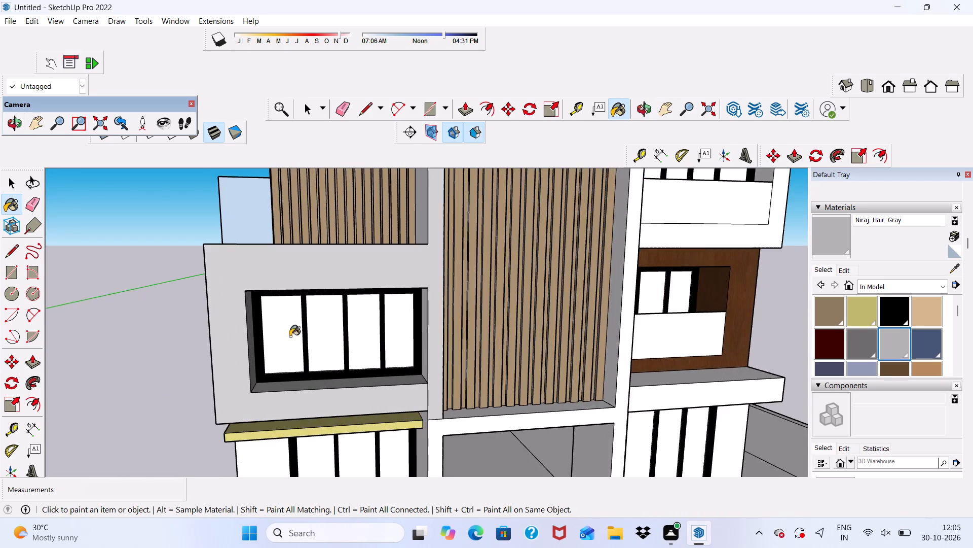
{"action": "scroll", "coordinate": [281, 354], "scroll_direction": "down", "scroll_amount": 4}
{"action": "middle_click_drag", "start_coordinate": [272, 437], "coordinate": [333, 319]}
{"action": "middle_click_drag", "start_coordinate": [329, 323], "coordinate": [329, 386]}
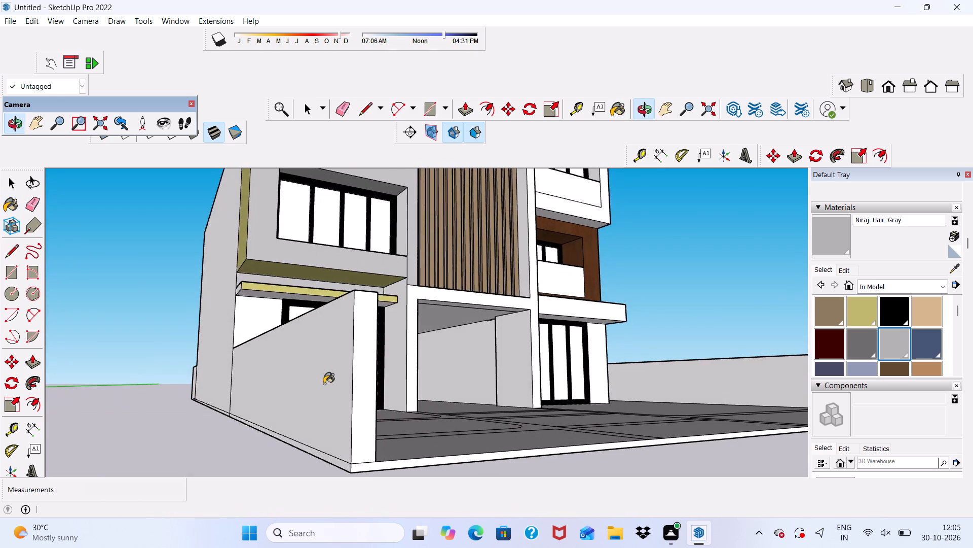
{"action": "scroll", "coordinate": [236, 270], "scroll_direction": "up", "scroll_amount": 10}
{"action": "left_click", "coordinate": [245, 232]}
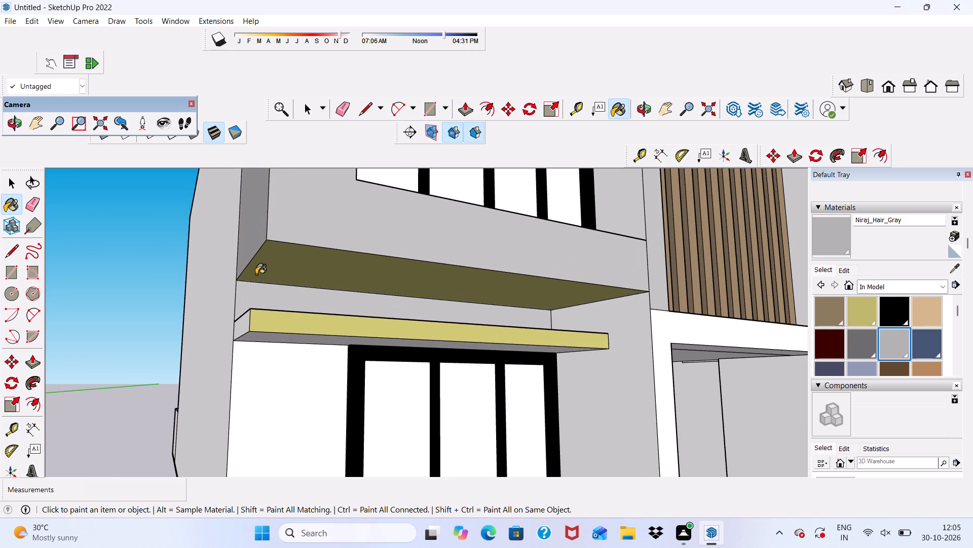
{"action": "left_click", "coordinate": [256, 275]}
Paint the wall strip above the ground-floor ledge and the ledge's front, underside and outer end with Niraj_Hair_Gray.
{"action": "left_click", "coordinate": [258, 297]}
{"action": "left_click", "coordinate": [265, 314]}
{"action": "scroll", "coordinate": [265, 337], "scroll_direction": "up", "scroll_amount": 2}
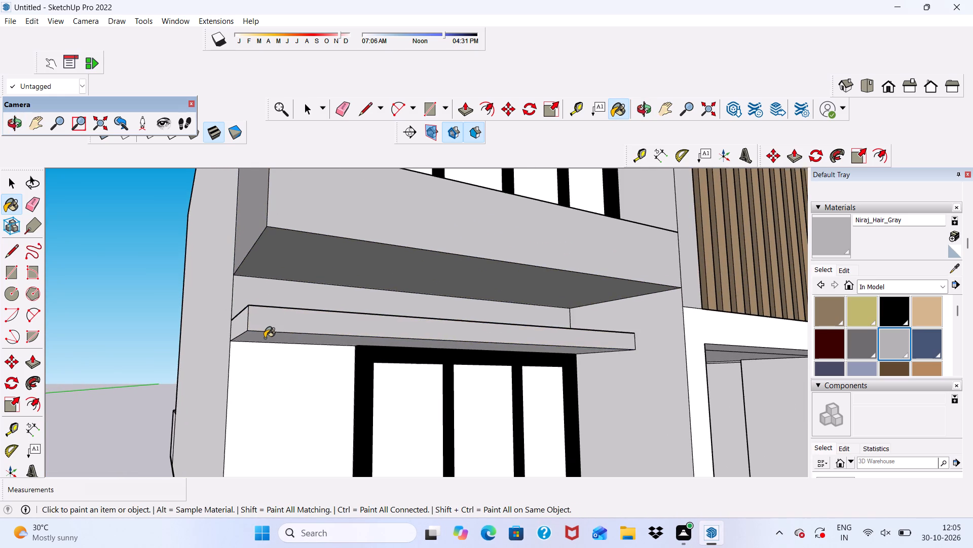
{"action": "left_click", "coordinate": [265, 338]}
{"action": "scroll", "coordinate": [257, 331], "scroll_direction": "up", "scroll_amount": 3}
{"action": "left_click", "coordinate": [242, 319]}
{"action": "scroll", "coordinate": [242, 320], "scroll_direction": "down", "scroll_amount": 6}
{"action": "middle_click_drag", "start_coordinate": [489, 380], "coordinate": [366, 307]}
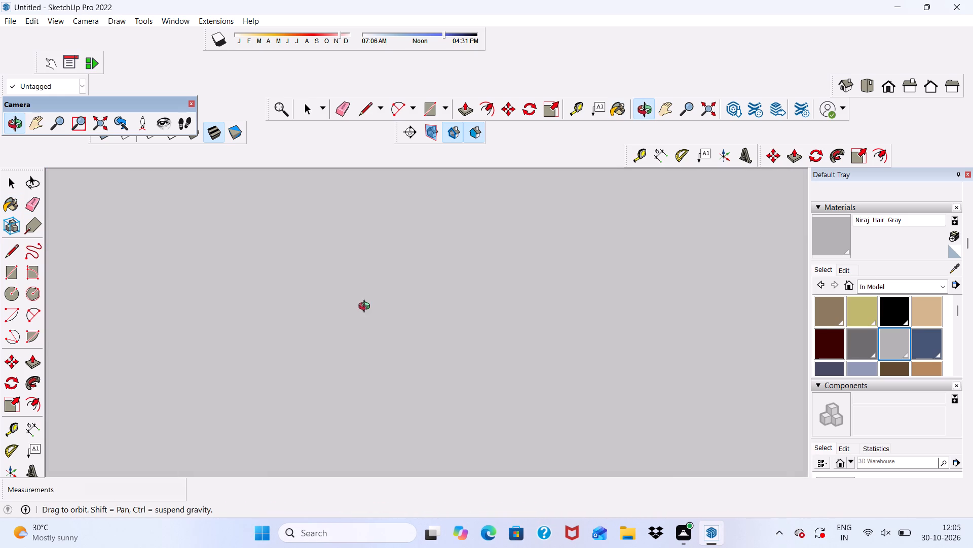
Paint the ground-floor wall beside the glazed doors, under the gray window box's ledge, with Niraj_Hair_Gray.
{"action": "middle_click_drag", "start_coordinate": [366, 307], "coordinate": [366, 354]}
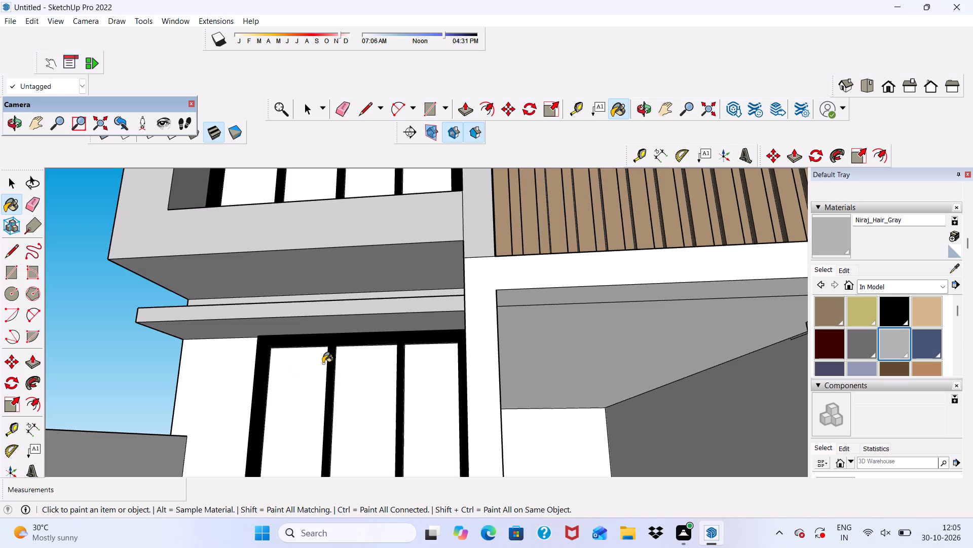
{"action": "scroll", "coordinate": [271, 371], "scroll_direction": "up", "scroll_amount": 2}
{"action": "left_click", "coordinate": [201, 353]}
{"action": "scroll", "coordinate": [196, 275], "scroll_direction": "down", "scroll_amount": 13}
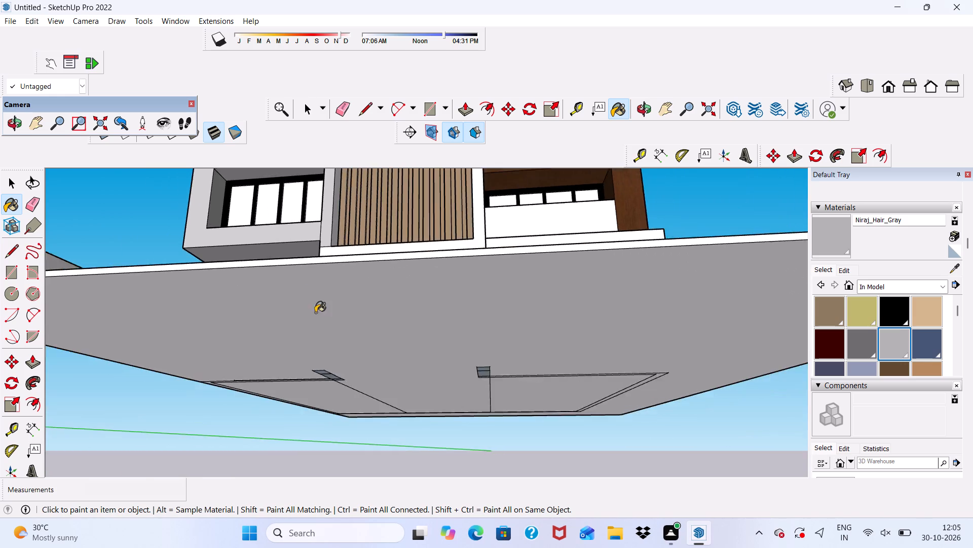
Paint the ground-floor pillar's inner side next to the glazed doors and the front of the carport frame with Niraj_Hair_Gray.
{"action": "middle_click_drag", "start_coordinate": [316, 313], "coordinate": [314, 391]}
{"action": "scroll", "coordinate": [303, 335], "scroll_direction": "up", "scroll_amount": 6}
{"action": "scroll", "coordinate": [310, 344], "scroll_direction": "down", "scroll_amount": 1}
{"action": "middle_click_drag", "start_coordinate": [317, 357], "coordinate": [407, 355]}
{"action": "scroll", "coordinate": [366, 336], "scroll_direction": "up", "scroll_amount": 5}
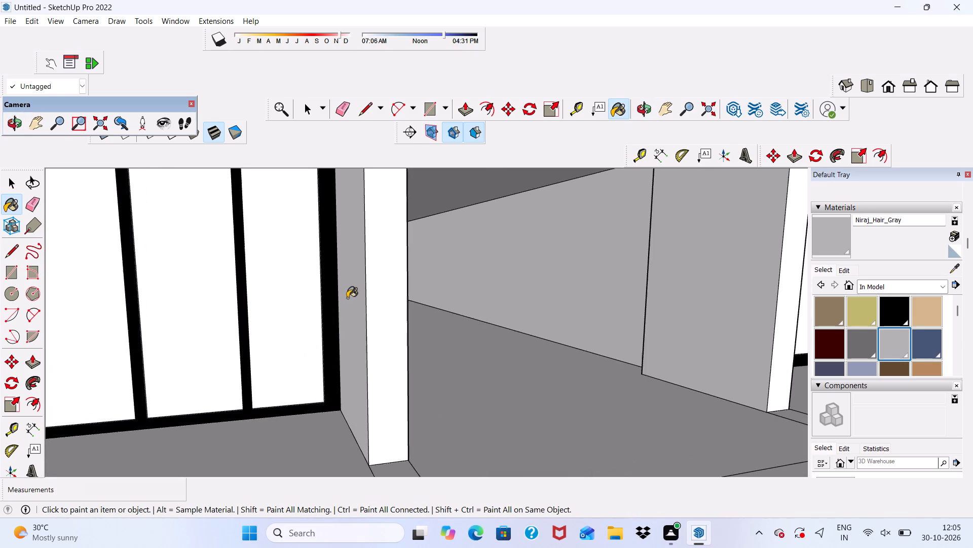
{"action": "left_click", "coordinate": [349, 294]}
{"action": "scroll", "coordinate": [369, 304], "scroll_direction": "down", "scroll_amount": 2}
{"action": "left_click", "coordinate": [385, 304]}
{"action": "scroll", "coordinate": [381, 311], "scroll_direction": "down", "scroll_amount": 12}
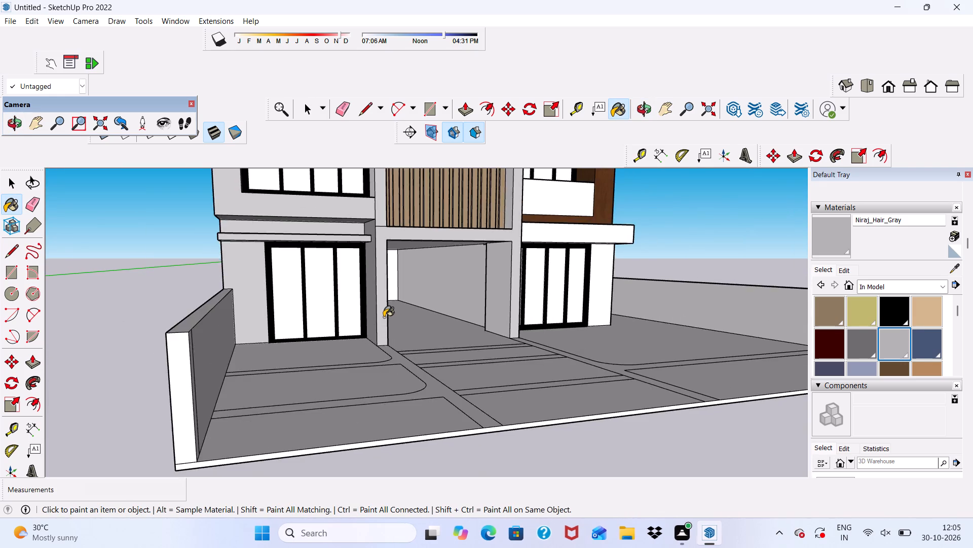
Erase the stray edge segments along the pillar between the slatted screen and the brown window surround.
{"action": "scroll", "coordinate": [384, 315], "scroll_direction": "down", "scroll_amount": 5}
{"action": "middle_click_drag", "start_coordinate": [387, 350], "coordinate": [406, 351]}
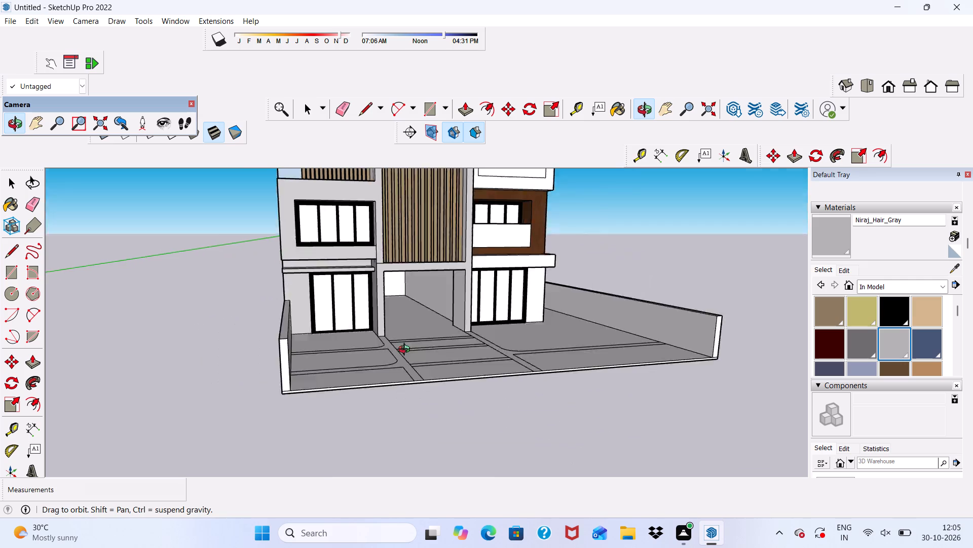
{"action": "middle_click_drag", "start_coordinate": [406, 351], "coordinate": [418, 340]}
{"action": "scroll", "coordinate": [422, 265], "scroll_direction": "up", "scroll_amount": 6}
{"action": "scroll", "coordinate": [324, 243], "scroll_direction": "down", "scroll_amount": 7}
{"action": "scroll", "coordinate": [335, 156], "scroll_direction": "down", "scroll_amount": 12}
{"action": "scroll", "coordinate": [344, 253], "scroll_direction": "up", "scroll_amount": 3}
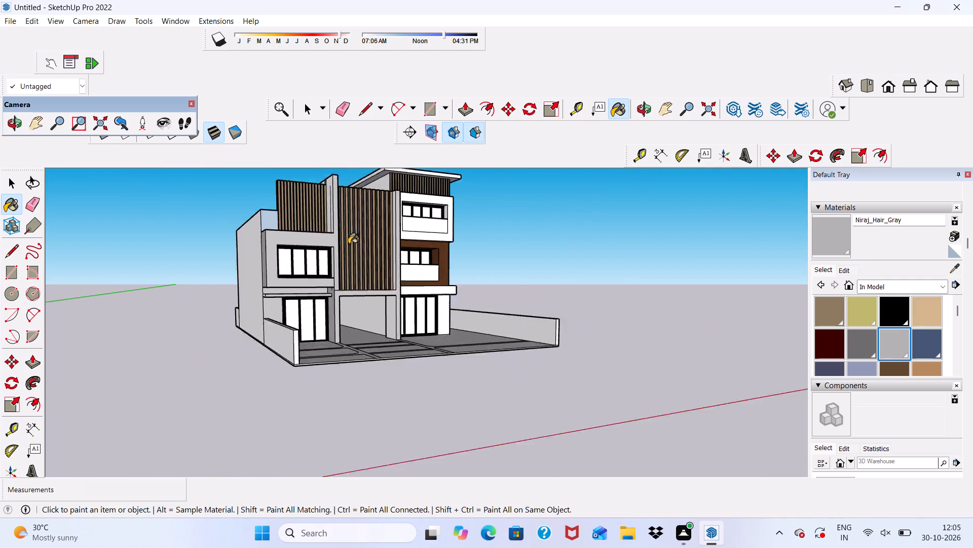
{"action": "scroll", "coordinate": [349, 244], "scroll_direction": "up", "scroll_amount": 10}
{"action": "scroll", "coordinate": [445, 223], "scroll_direction": "up", "scroll_amount": 4}
{"action": "middle_click_drag", "start_coordinate": [445, 223], "coordinate": [268, 292]}
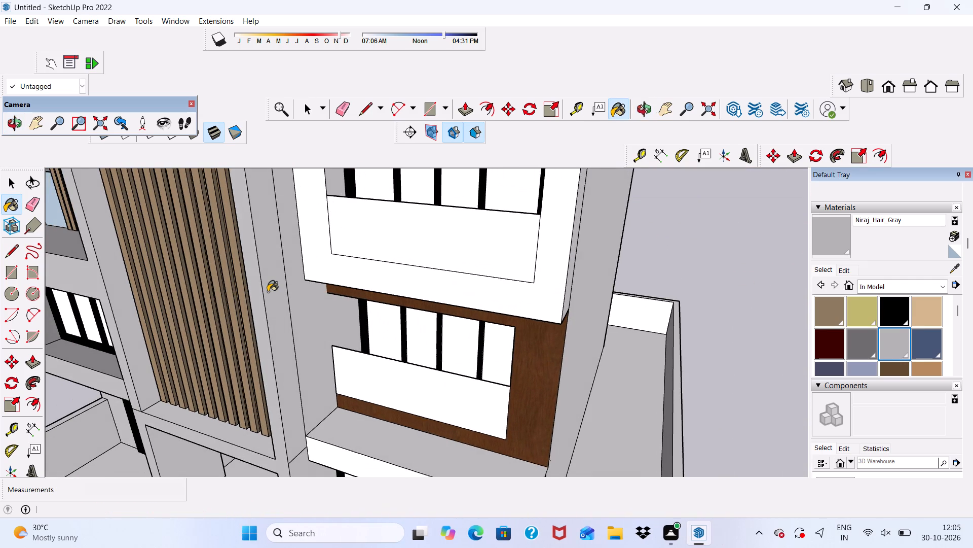
{"action": "left_click", "coordinate": [348, 101]}
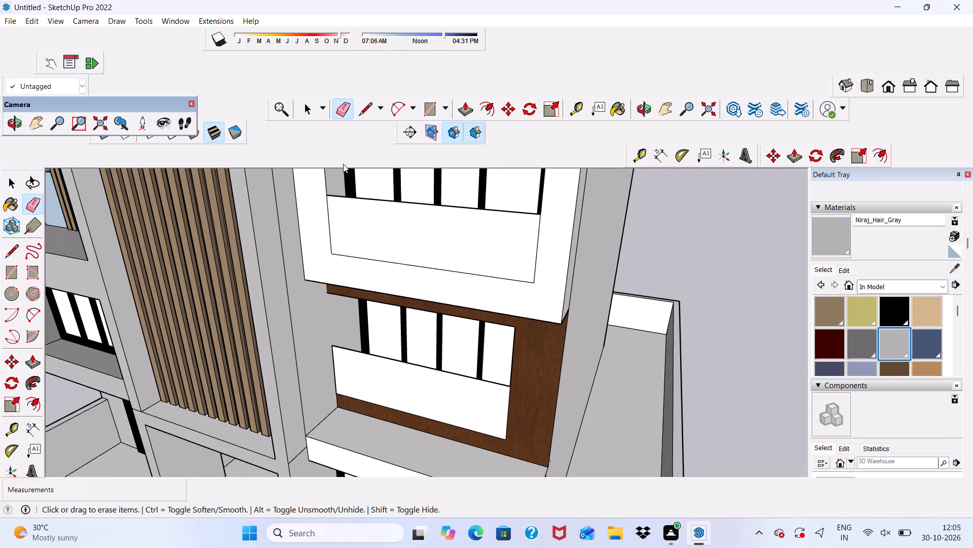
{"action": "left_click_drag", "start_coordinate": [292, 310], "coordinate": [292, 318]}
{"action": "left_click_drag", "start_coordinate": [290, 333], "coordinate": [290, 334]}
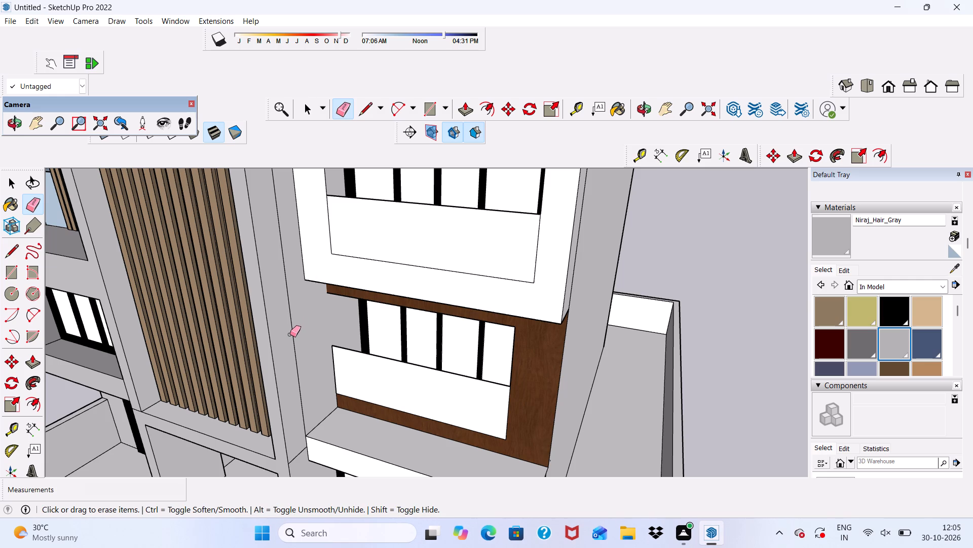
{"action": "left_click_drag", "start_coordinate": [290, 334], "coordinate": [300, 355]}
{"action": "scroll", "coordinate": [300, 441], "scroll_direction": "up", "scroll_amount": 3}
{"action": "left_click_drag", "start_coordinate": [300, 453], "coordinate": [301, 458]}
{"action": "scroll", "coordinate": [313, 373], "scroll_direction": "down", "scroll_amount": 5}
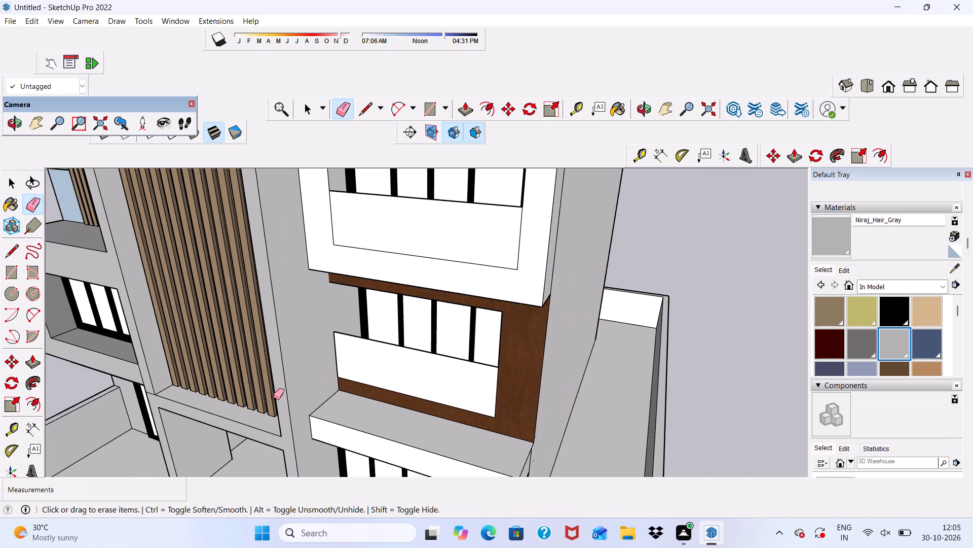
Erase the short leftover edge across the pillar front beside the lower corner of the slatted screen.
{"action": "middle_click_drag", "start_coordinate": [274, 401], "coordinate": [470, 356]}
{"action": "scroll", "coordinate": [431, 392], "scroll_direction": "up", "scroll_amount": 1}
{"action": "scroll", "coordinate": [394, 294], "scroll_direction": "down", "scroll_amount": 5}
{"action": "middle_click_drag", "start_coordinate": [270, 423], "coordinate": [260, 416]}
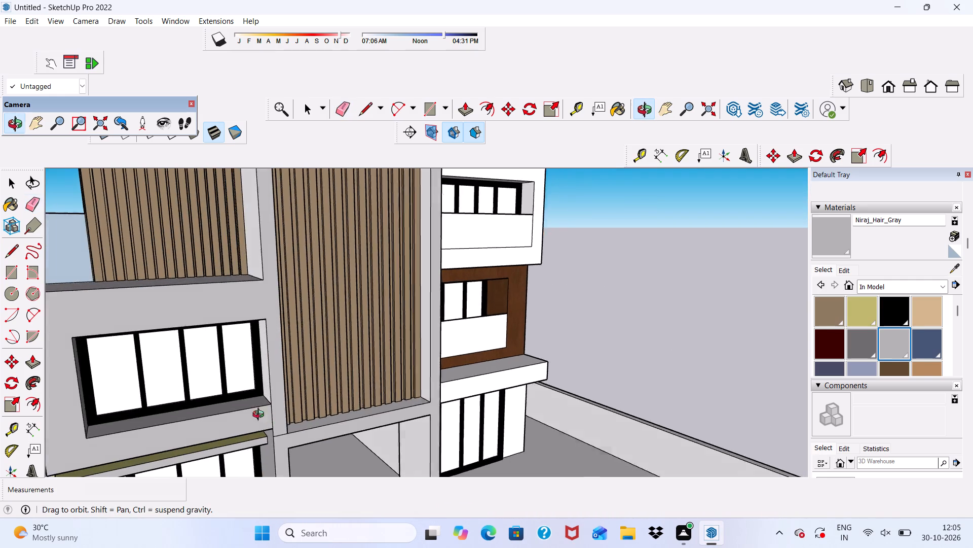
{"action": "middle_click_drag", "start_coordinate": [260, 416], "coordinate": [191, 413]}
{"action": "scroll", "coordinate": [277, 421], "scroll_direction": "up", "scroll_amount": 5}
{"action": "left_click", "coordinate": [254, 402]}
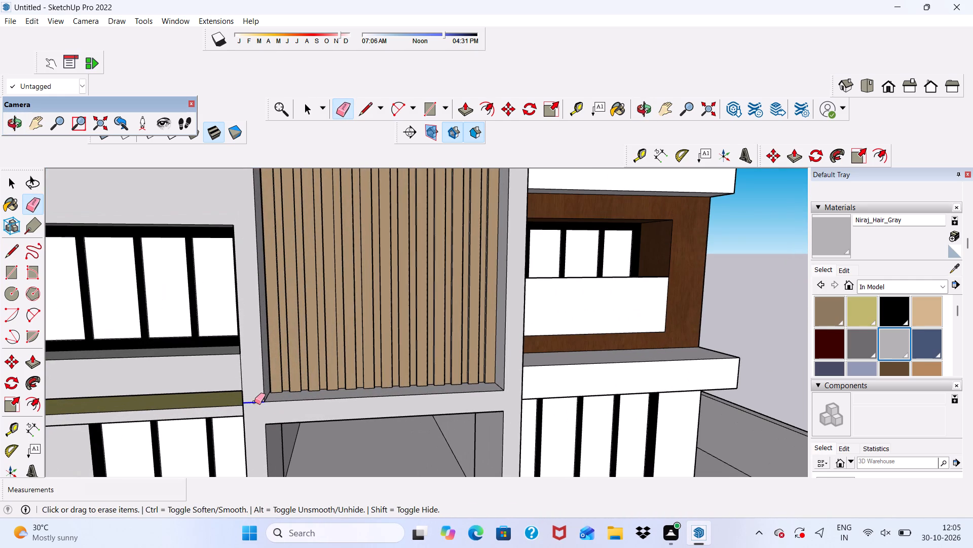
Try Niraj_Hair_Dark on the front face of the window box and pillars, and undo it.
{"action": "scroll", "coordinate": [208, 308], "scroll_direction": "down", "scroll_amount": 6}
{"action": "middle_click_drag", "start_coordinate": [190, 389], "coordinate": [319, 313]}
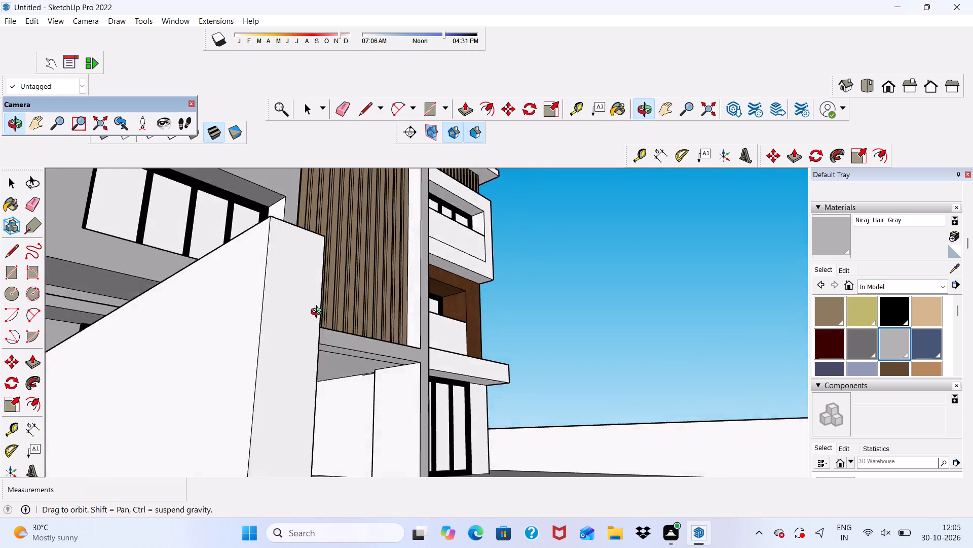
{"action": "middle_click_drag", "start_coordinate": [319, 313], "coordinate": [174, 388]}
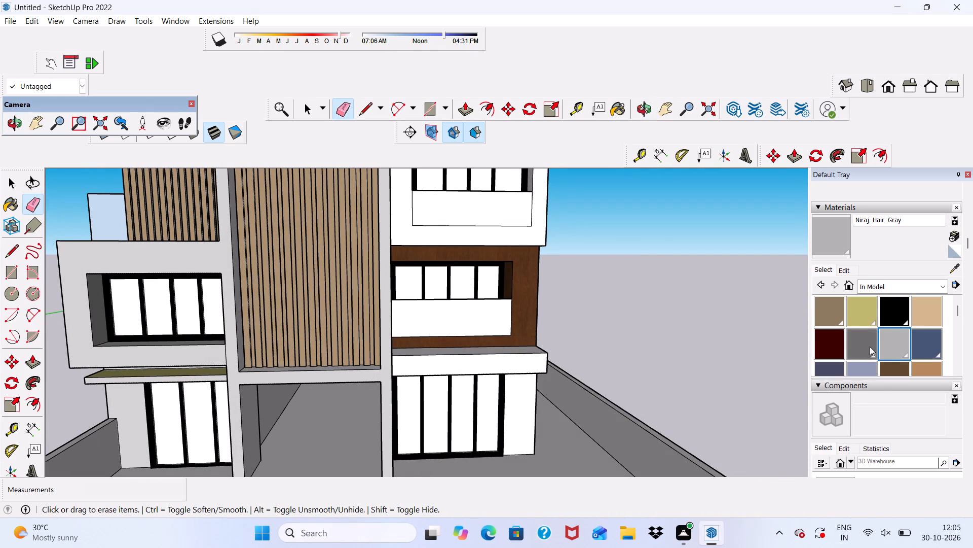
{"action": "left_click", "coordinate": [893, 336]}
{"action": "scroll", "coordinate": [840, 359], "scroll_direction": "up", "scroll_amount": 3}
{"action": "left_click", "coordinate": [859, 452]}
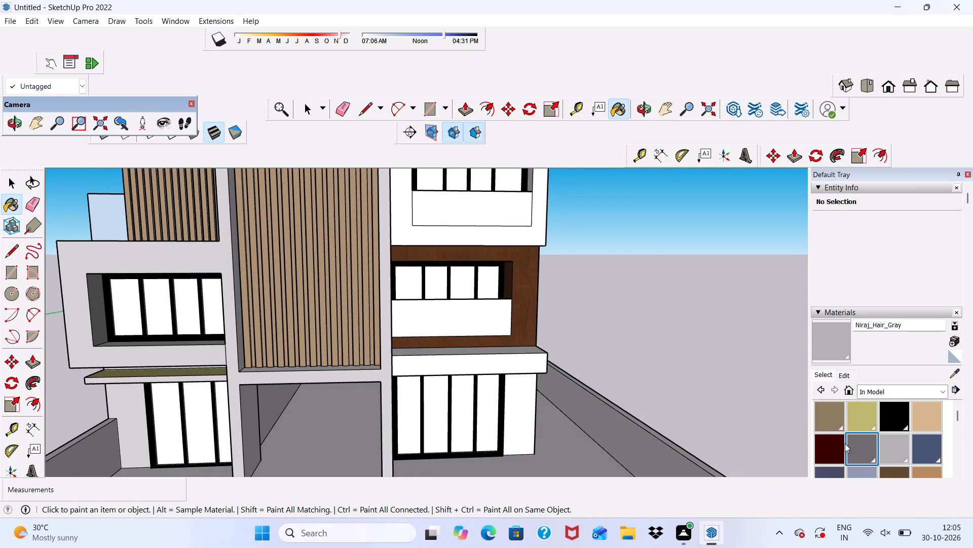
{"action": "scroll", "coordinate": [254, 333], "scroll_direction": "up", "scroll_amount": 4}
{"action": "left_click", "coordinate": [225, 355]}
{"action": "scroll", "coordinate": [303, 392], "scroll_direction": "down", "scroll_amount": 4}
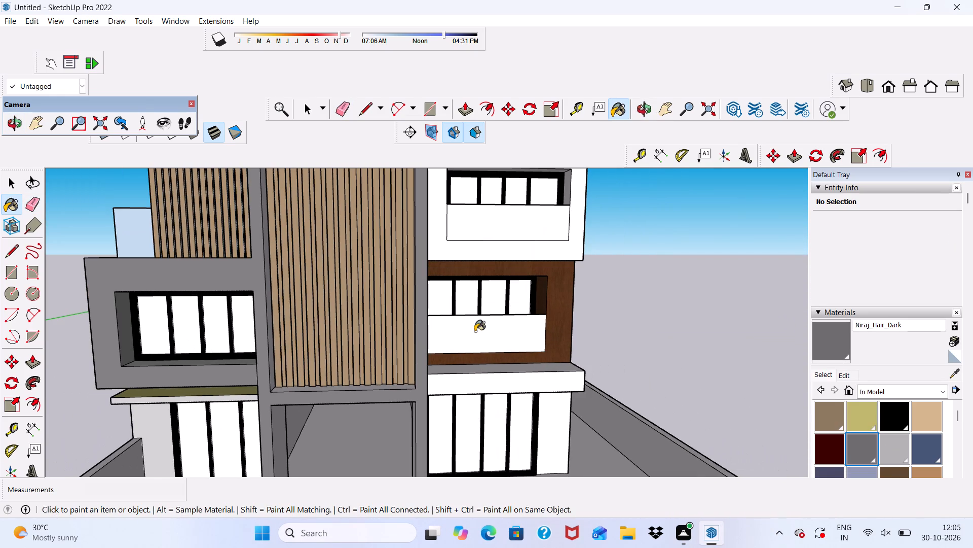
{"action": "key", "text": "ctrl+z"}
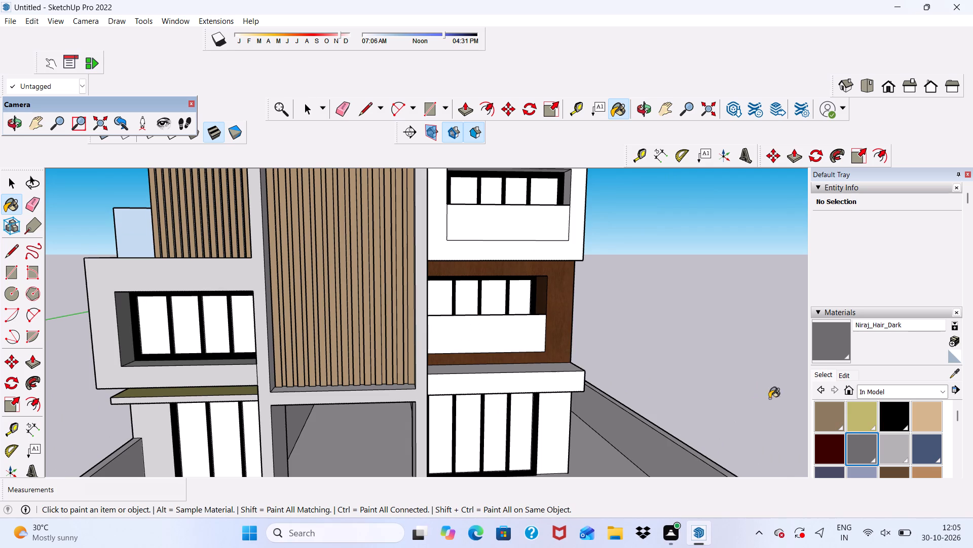
Paint the olive top of the ground-floor ledge beneath the gray window box with Niraj_Hair_Gray.
{"action": "left_click", "coordinate": [890, 436]}
{"action": "scroll", "coordinate": [886, 431], "scroll_direction": "down", "scroll_amount": 5}
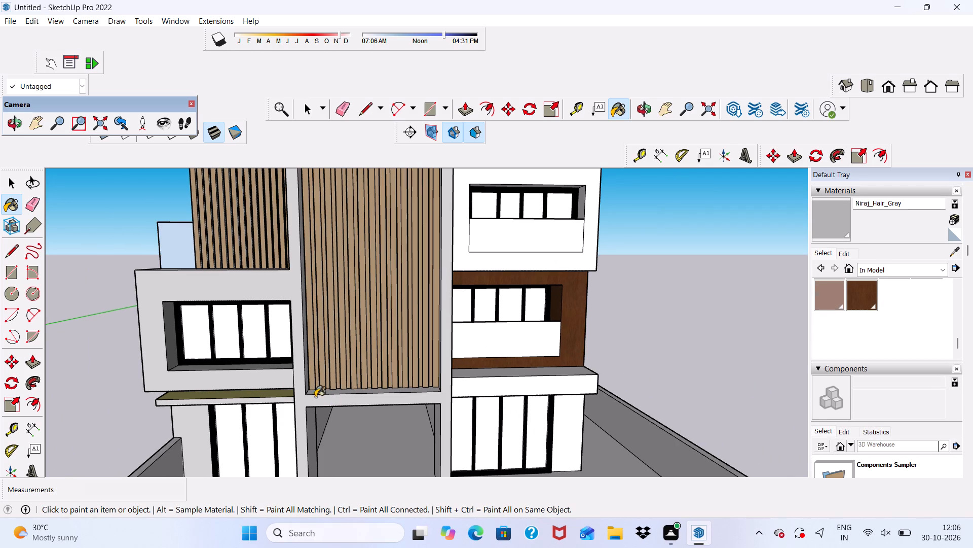
{"action": "middle_click_drag", "start_coordinate": [268, 382], "coordinate": [275, 421]}
{"action": "scroll", "coordinate": [275, 421], "scroll_direction": "up", "scroll_amount": 6}
{"action": "left_click", "coordinate": [255, 394]}
{"action": "scroll", "coordinate": [255, 393], "scroll_direction": "down", "scroll_amount": 5}
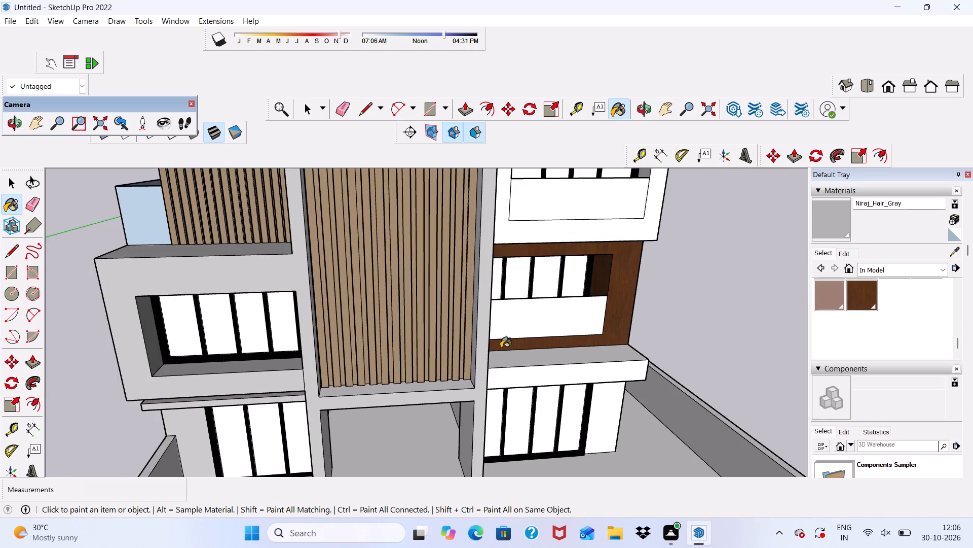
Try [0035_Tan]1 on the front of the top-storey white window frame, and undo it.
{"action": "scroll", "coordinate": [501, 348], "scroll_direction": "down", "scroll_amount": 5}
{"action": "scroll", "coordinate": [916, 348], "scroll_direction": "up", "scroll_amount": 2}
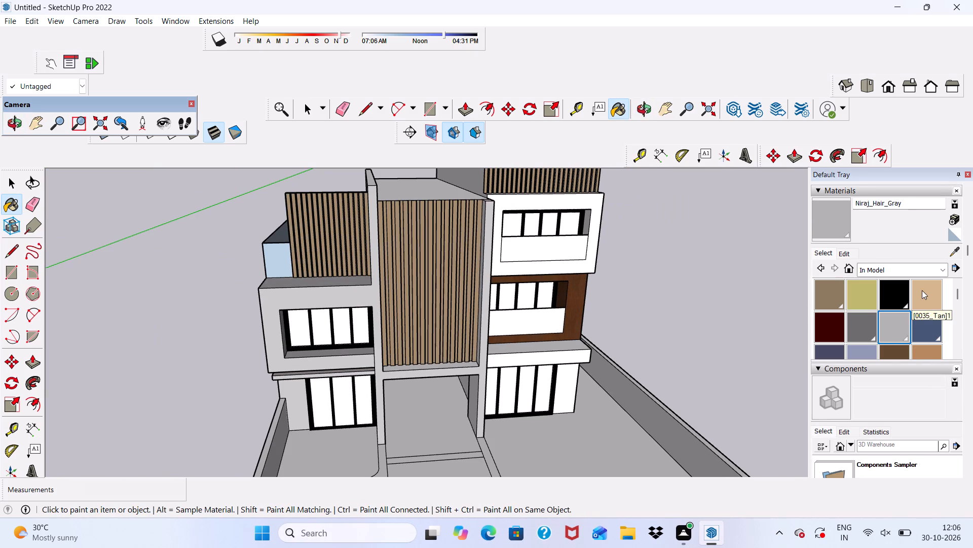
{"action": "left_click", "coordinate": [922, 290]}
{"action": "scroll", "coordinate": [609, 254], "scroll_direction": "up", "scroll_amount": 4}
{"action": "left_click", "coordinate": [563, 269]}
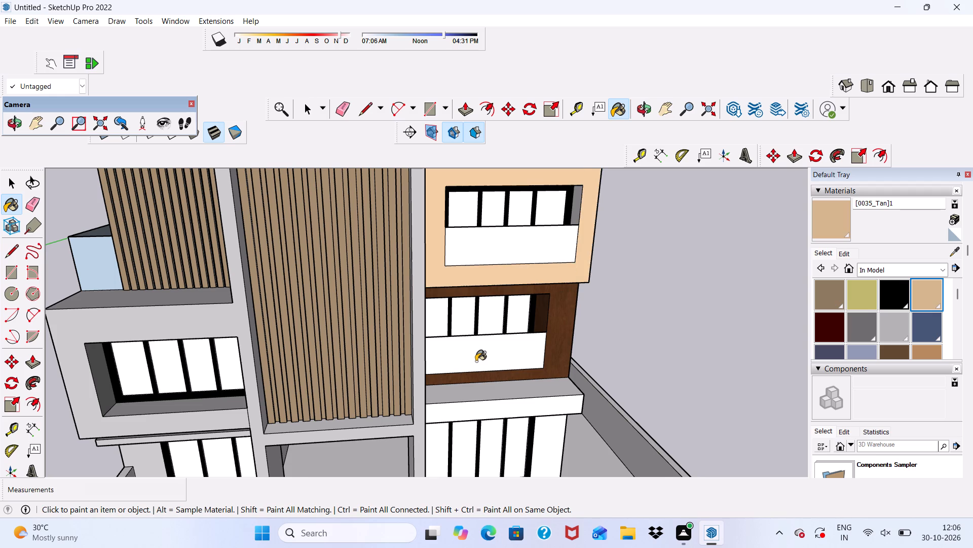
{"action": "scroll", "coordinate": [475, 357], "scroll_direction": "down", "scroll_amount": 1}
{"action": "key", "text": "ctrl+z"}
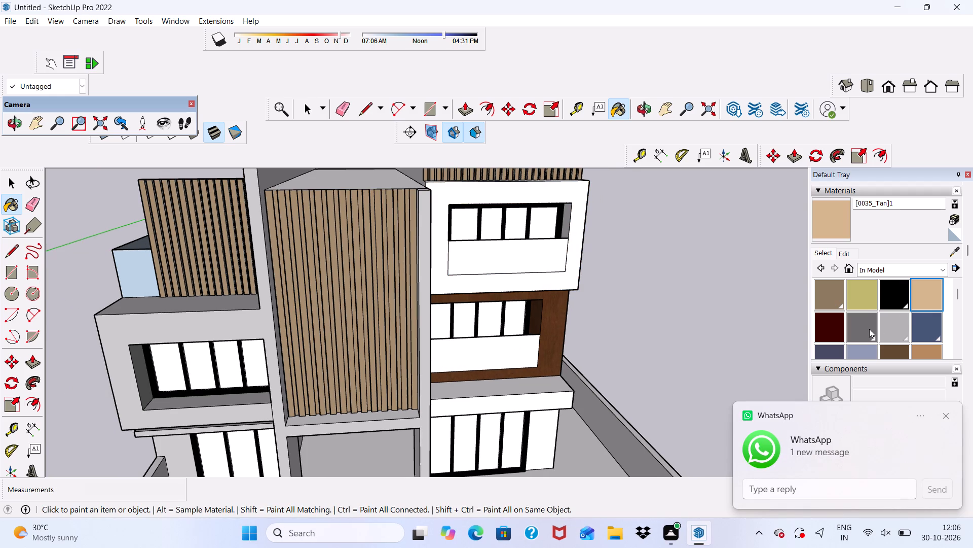
Paint the top and front of the ledge below the brown window surround with Niraj_Hair_Gray.
{"action": "left_click", "coordinate": [893, 318]}
{"action": "scroll", "coordinate": [430, 385], "scroll_direction": "up", "scroll_amount": 4}
{"action": "left_click", "coordinate": [469, 385]}
{"action": "scroll", "coordinate": [469, 406], "scroll_direction": "up", "scroll_amount": 4}
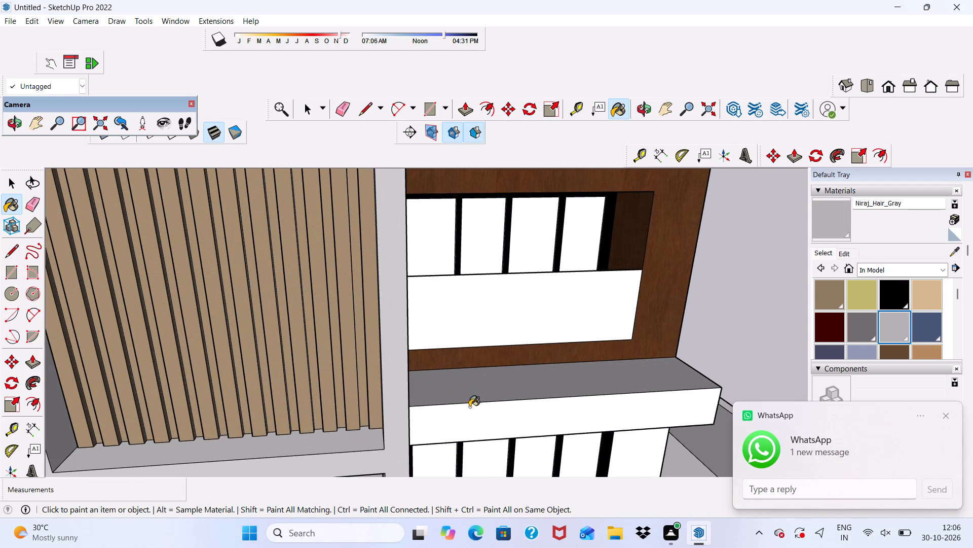
{"action": "left_click", "coordinate": [469, 407]}
{"action": "scroll", "coordinate": [452, 395], "scroll_direction": "down", "scroll_amount": 5}
Paint the underside of the ledge below the brown window surround, above the glazed doors, with Niraj_Hair_Gray.
{"action": "middle_click_drag", "start_coordinate": [452, 409], "coordinate": [387, 215]}
{"action": "scroll", "coordinate": [401, 325], "scroll_direction": "up", "scroll_amount": 1}
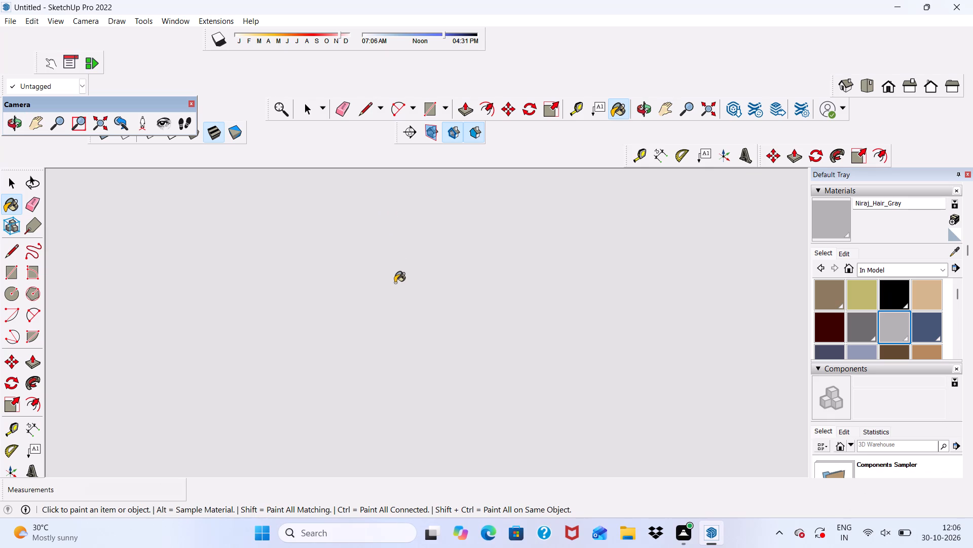
{"action": "scroll", "coordinate": [395, 283], "scroll_direction": "down", "scroll_amount": 1}
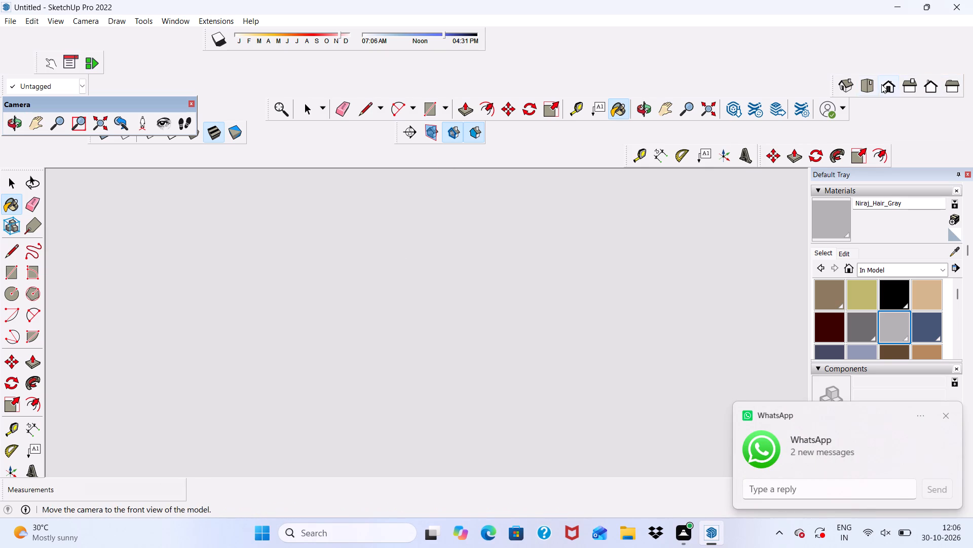
{"action": "left_click", "coordinate": [886, 84]}
{"action": "scroll", "coordinate": [455, 259], "scroll_direction": "down", "scroll_amount": 7}
{"action": "scroll", "coordinate": [419, 468], "scroll_direction": "up", "scroll_amount": 15}
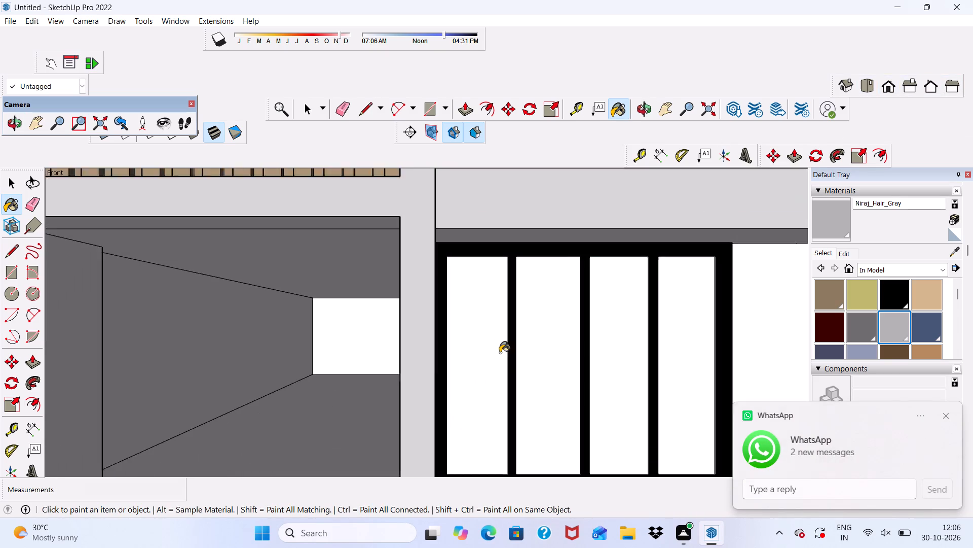
{"action": "scroll", "coordinate": [500, 353], "scroll_direction": "up", "scroll_amount": 2}
{"action": "middle_click_drag", "start_coordinate": [500, 352], "coordinate": [472, 279]}
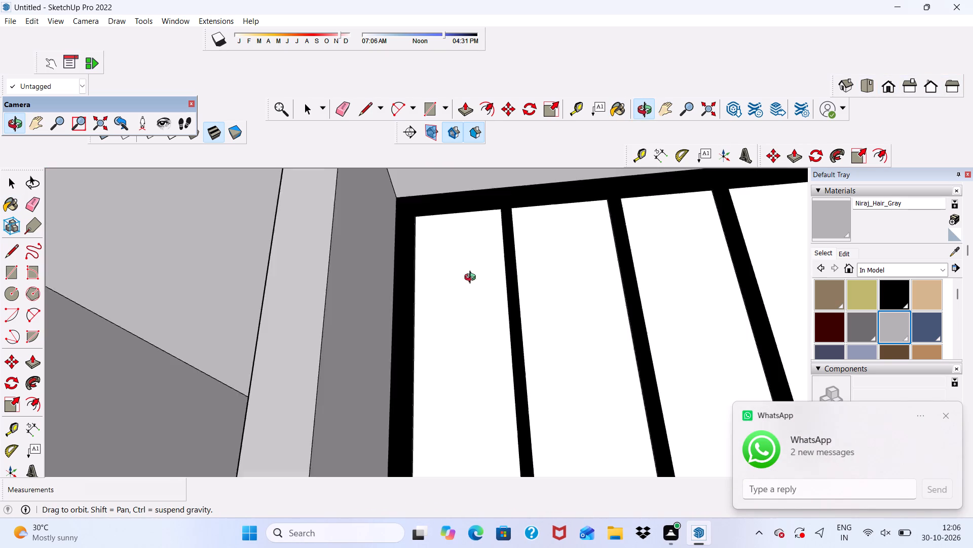
{"action": "middle_click_drag", "start_coordinate": [472, 279], "coordinate": [474, 291]}
{"action": "scroll", "coordinate": [451, 270], "scroll_direction": "up", "scroll_amount": 1}
{"action": "scroll", "coordinate": [401, 288], "scroll_direction": "down", "scroll_amount": 5}
{"action": "left_click", "coordinate": [411, 207]}
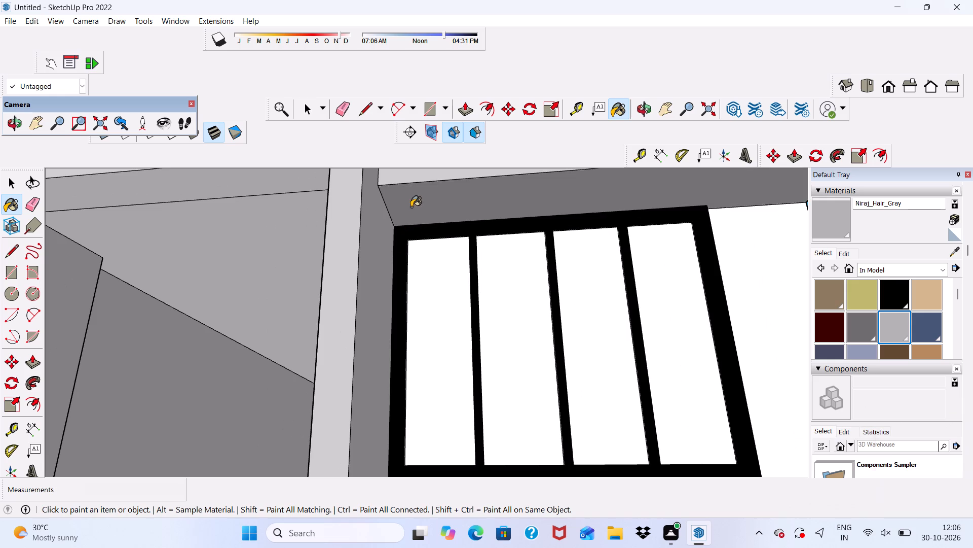
Paint the ground-floor wall beside the glazed doors, below the brown surround's ledge, with Niraj_Hair_Gray.
{"action": "scroll", "coordinate": [717, 279], "scroll_direction": "down", "scroll_amount": 1}
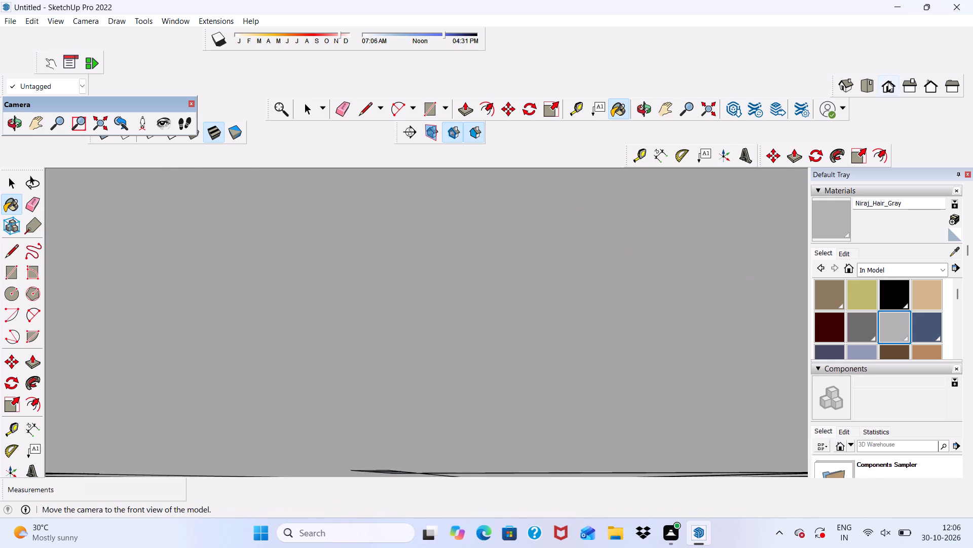
{"action": "left_click", "coordinate": [888, 82]}
{"action": "scroll", "coordinate": [480, 397], "scroll_direction": "down", "scroll_amount": 17}
{"action": "scroll", "coordinate": [444, 414], "scroll_direction": "up", "scroll_amount": 13}
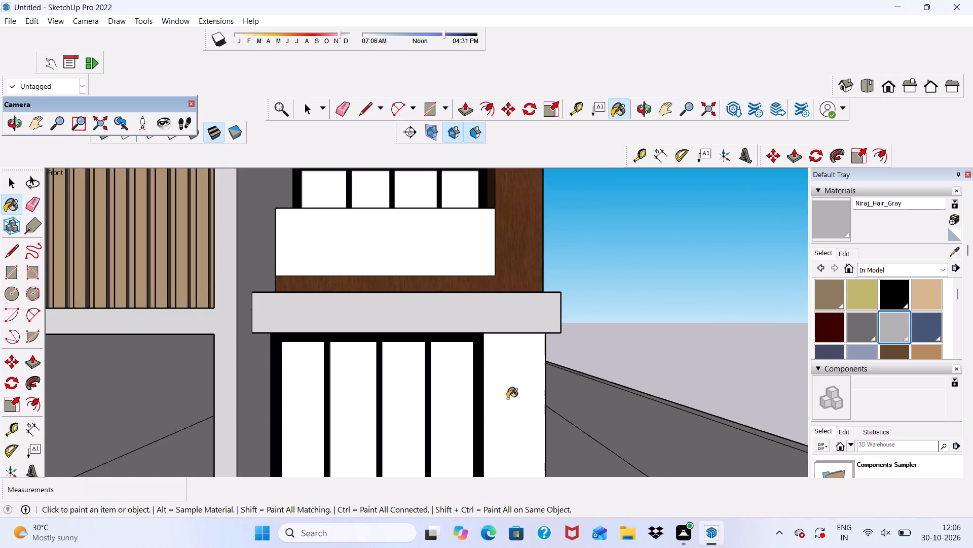
{"action": "left_click", "coordinate": [508, 398]}
{"action": "scroll", "coordinate": [508, 398], "scroll_direction": "down", "scroll_amount": 1}
Paint the outer end of the brown surround's ledge and the adjoining side face of the tall pillar with Niraj_Hair_Gray.
{"action": "middle_click_drag", "start_coordinate": [508, 398], "coordinate": [317, 388]}
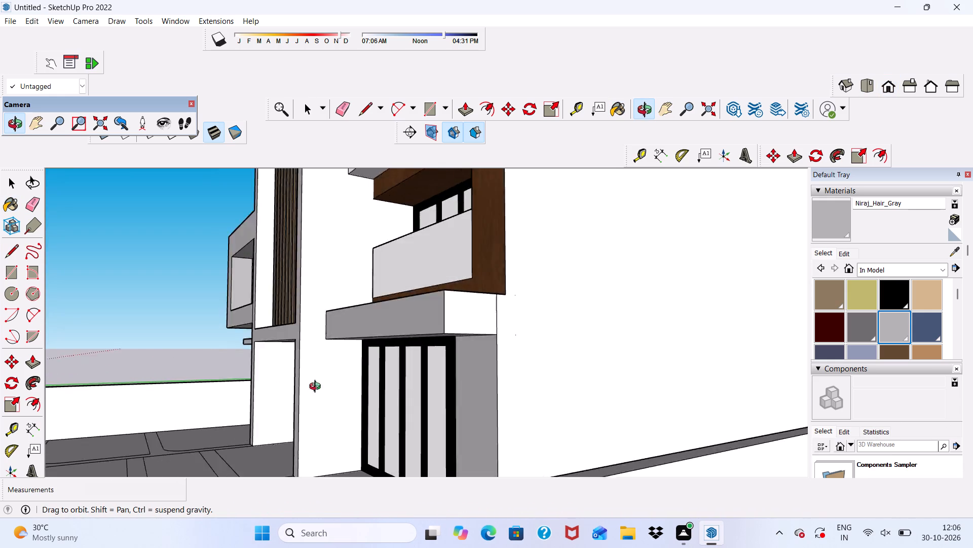
{"action": "middle_click_drag", "start_coordinate": [317, 388], "coordinate": [322, 424]}
{"action": "scroll", "coordinate": [462, 348], "scroll_direction": "up", "scroll_amount": 3}
{"action": "left_click", "coordinate": [476, 331]}
{"action": "scroll", "coordinate": [445, 323], "scroll_direction": "down", "scroll_amount": 6}
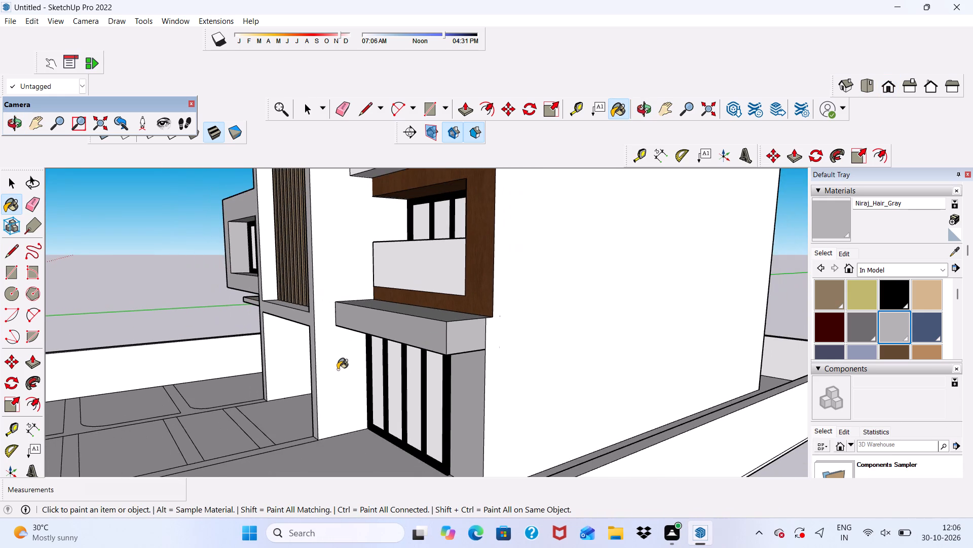
{"action": "scroll", "coordinate": [338, 369], "scroll_direction": "up", "scroll_amount": 1}
{"action": "left_click", "coordinate": [338, 369]}
Examine the painted house exterior from the side and the front.
{"action": "scroll", "coordinate": [330, 265], "scroll_direction": "down", "scroll_amount": 4}
{"action": "scroll", "coordinate": [376, 293], "scroll_direction": "down", "scroll_amount": 12}
{"action": "middle_click_drag", "start_coordinate": [313, 281], "coordinate": [279, 323]}
{"action": "scroll", "coordinate": [269, 310], "scroll_direction": "up", "scroll_amount": 8}
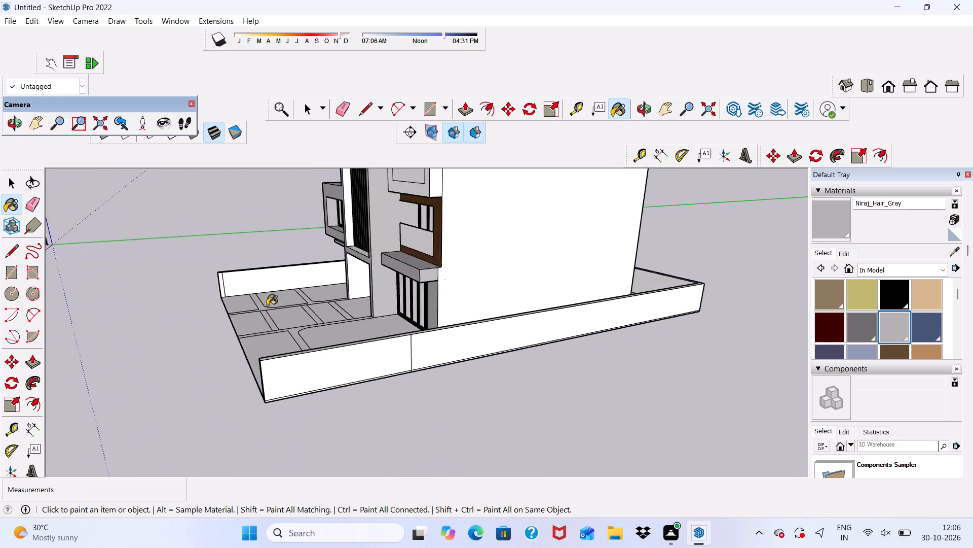
{"action": "scroll", "coordinate": [267, 305], "scroll_direction": "up", "scroll_amount": 3}
{"action": "scroll", "coordinate": [267, 305], "scroll_direction": "down", "scroll_amount": 4}
{"action": "middle_click_drag", "start_coordinate": [266, 305], "coordinate": [438, 287]}
{"action": "scroll", "coordinate": [454, 256], "scroll_direction": "down", "scroll_amount": 9}
{"action": "scroll", "coordinate": [415, 254], "scroll_direction": "up", "scroll_amount": 6}
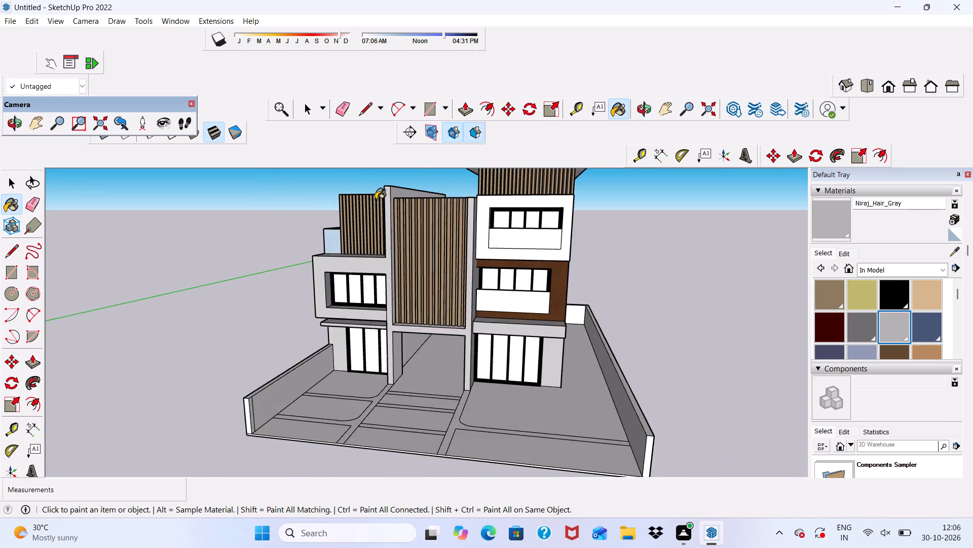
{"action": "scroll", "coordinate": [376, 199], "scroll_direction": "up", "scroll_amount": 7}
{"action": "scroll", "coordinate": [486, 289], "scroll_direction": "down", "scroll_amount": 1}
{"action": "middle_click_drag", "start_coordinate": [493, 297], "coordinate": [569, 296]}
{"action": "scroll", "coordinate": [562, 312], "scroll_direction": "up", "scroll_amount": 1}
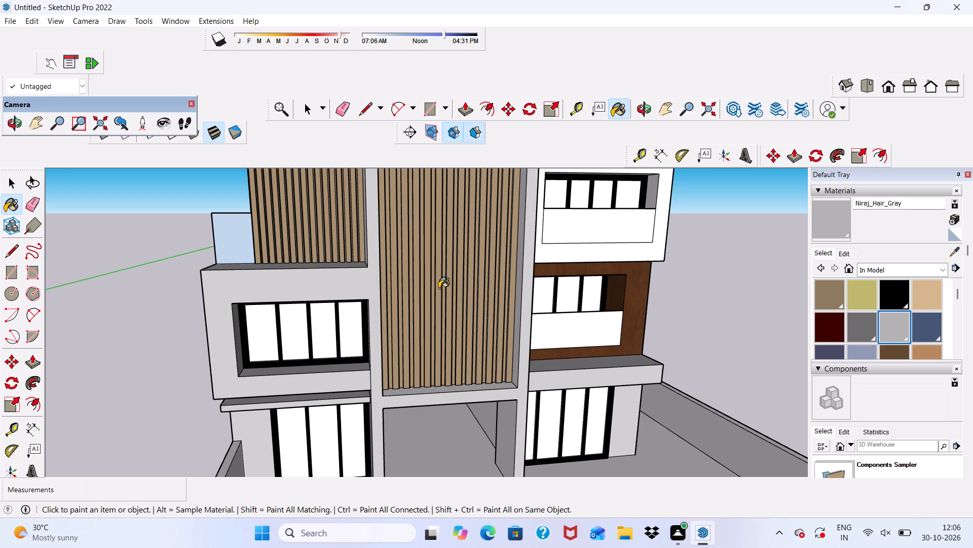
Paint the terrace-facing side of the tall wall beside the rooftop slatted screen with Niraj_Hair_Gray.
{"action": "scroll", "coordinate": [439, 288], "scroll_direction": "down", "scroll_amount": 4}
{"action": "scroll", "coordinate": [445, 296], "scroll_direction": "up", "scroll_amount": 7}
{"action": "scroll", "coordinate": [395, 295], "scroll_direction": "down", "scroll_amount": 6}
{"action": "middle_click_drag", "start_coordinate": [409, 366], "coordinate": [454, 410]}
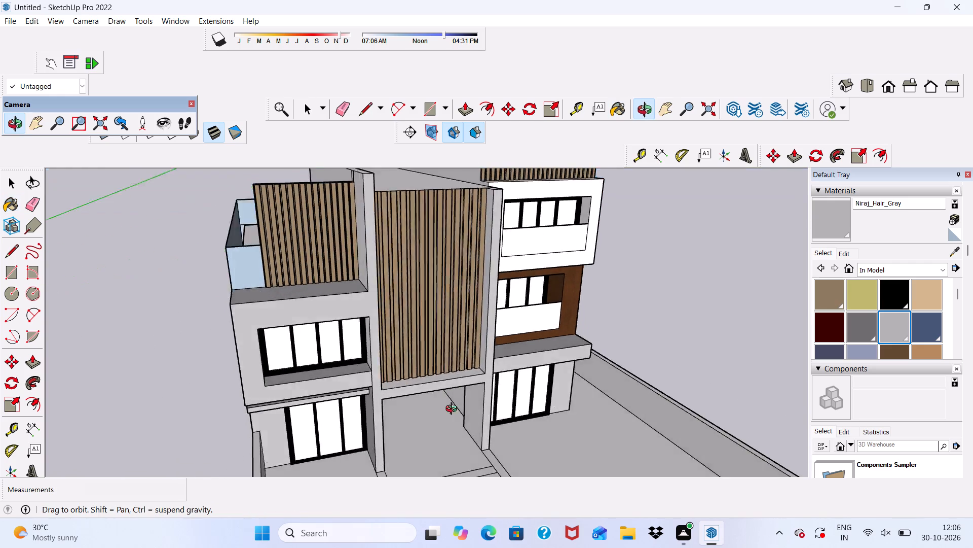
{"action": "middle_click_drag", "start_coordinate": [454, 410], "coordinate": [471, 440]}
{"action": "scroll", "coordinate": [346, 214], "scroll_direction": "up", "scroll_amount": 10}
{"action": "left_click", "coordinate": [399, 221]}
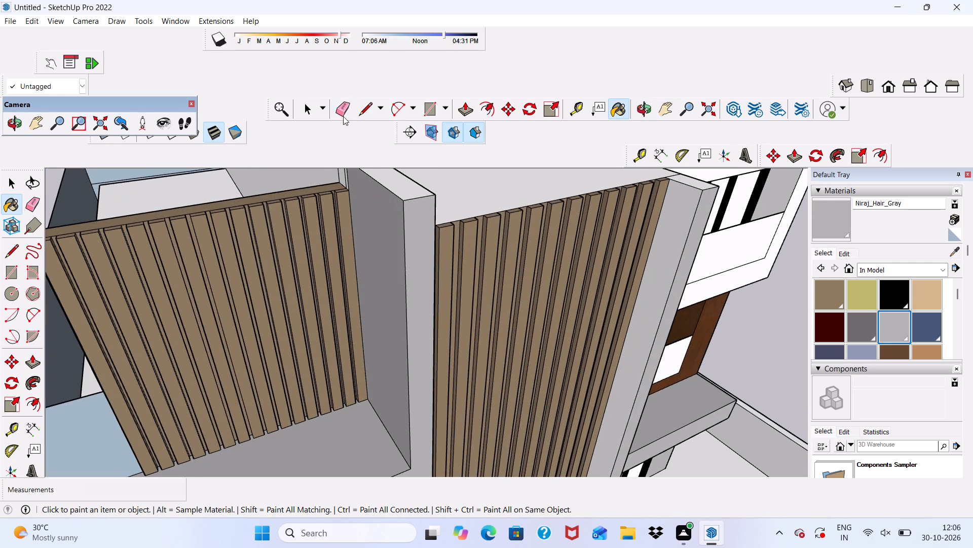
Erase the extra vertical edges on the tall wall's terrace-facing side, just behind the rooftop slatted screen.
{"action": "left_click", "coordinate": [340, 97]}
{"action": "scroll", "coordinate": [347, 117], "scroll_direction": "up", "scroll_amount": 1}
{"action": "left_click", "coordinate": [346, 110]}
{"action": "scroll", "coordinate": [373, 208], "scroll_direction": "up", "scroll_amount": 2}
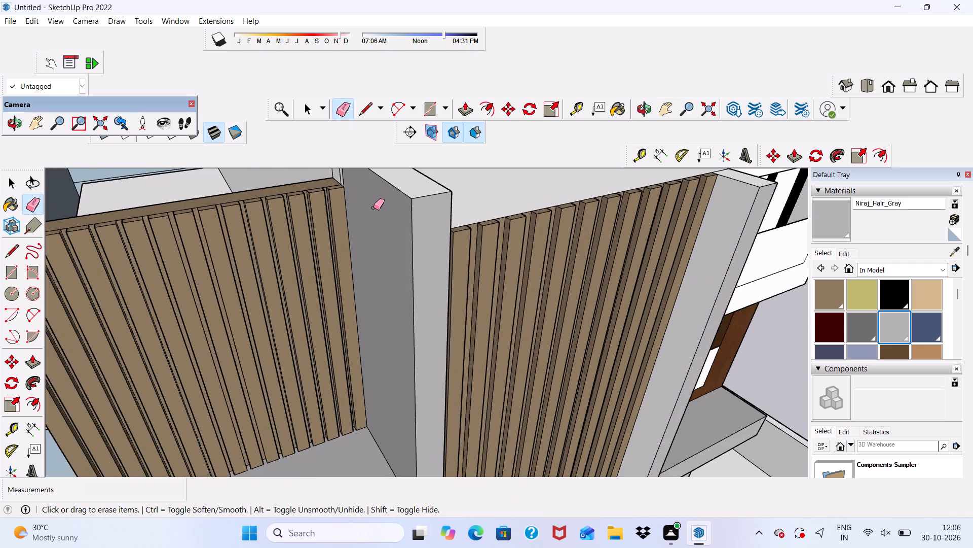
{"action": "scroll", "coordinate": [373, 208], "scroll_direction": "up", "scroll_amount": 3}
{"action": "scroll", "coordinate": [361, 199], "scroll_direction": "down", "scroll_amount": 7}
{"action": "scroll", "coordinate": [341, 192], "scroll_direction": "up", "scroll_amount": 7}
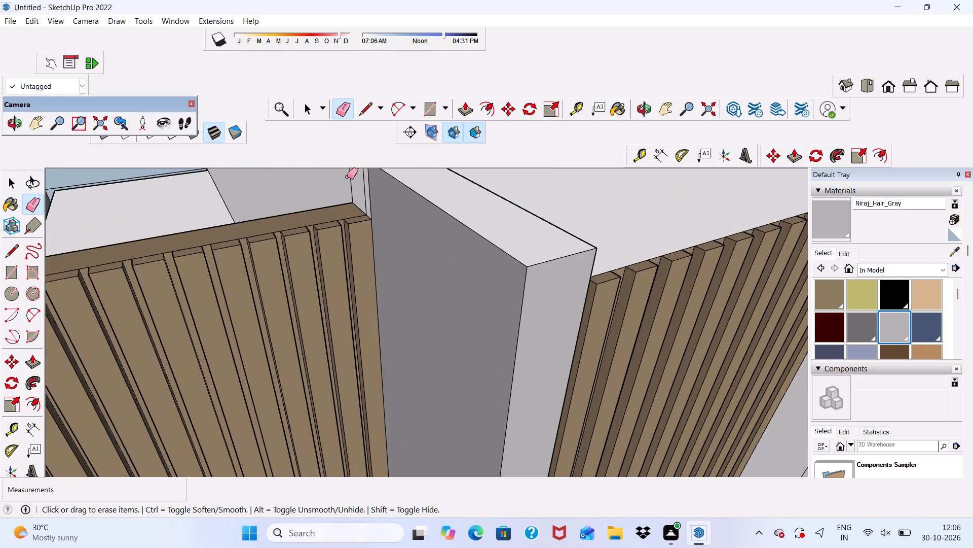
{"action": "left_click_drag", "start_coordinate": [347, 177], "coordinate": [373, 196]}
{"action": "scroll", "coordinate": [391, 220], "scroll_direction": "down", "scroll_amount": 5}
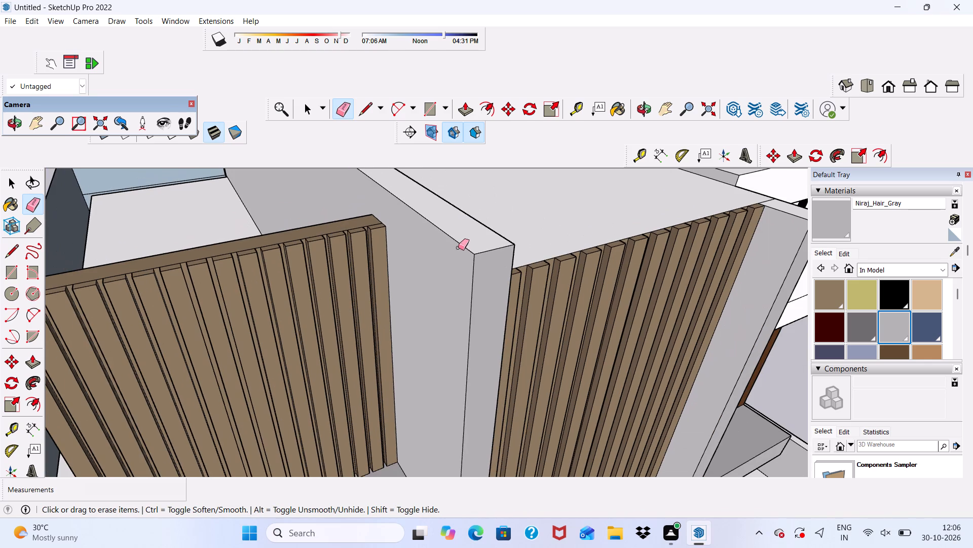
Paint the merged terrace-facing side of the tall wall beside the slatted screen with Niraj_Hair_Gray.
{"action": "key", "text": "space"}
{"action": "left_click", "coordinate": [881, 323]}
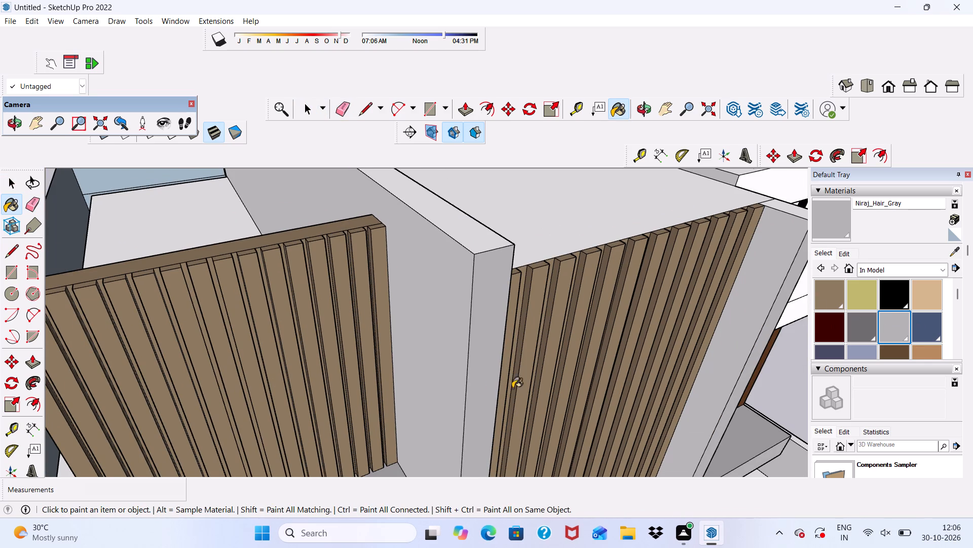
{"action": "scroll", "coordinate": [505, 388], "scroll_direction": "up", "scroll_amount": 2}
{"action": "left_click", "coordinate": [446, 357]}
{"action": "scroll", "coordinate": [437, 351], "scroll_direction": "down", "scroll_amount": 6}
{"action": "scroll", "coordinate": [366, 330], "scroll_direction": "down", "scroll_amount": 7}
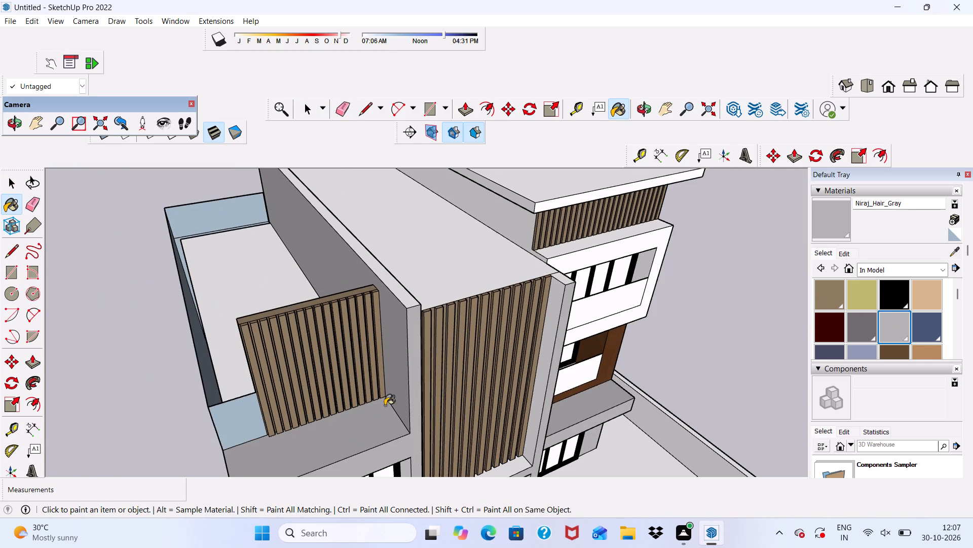
Paint the tall wall's inner face and the roof surface behind the central slatted panel with Niraj_Hair_Gray.
{"action": "scroll", "coordinate": [385, 405], "scroll_direction": "down", "scroll_amount": 1}
{"action": "middle_click_drag", "start_coordinate": [385, 405], "coordinate": [209, 331]}
{"action": "scroll", "coordinate": [315, 267], "scroll_direction": "up", "scroll_amount": 6}
{"action": "left_click", "coordinate": [332, 263]}
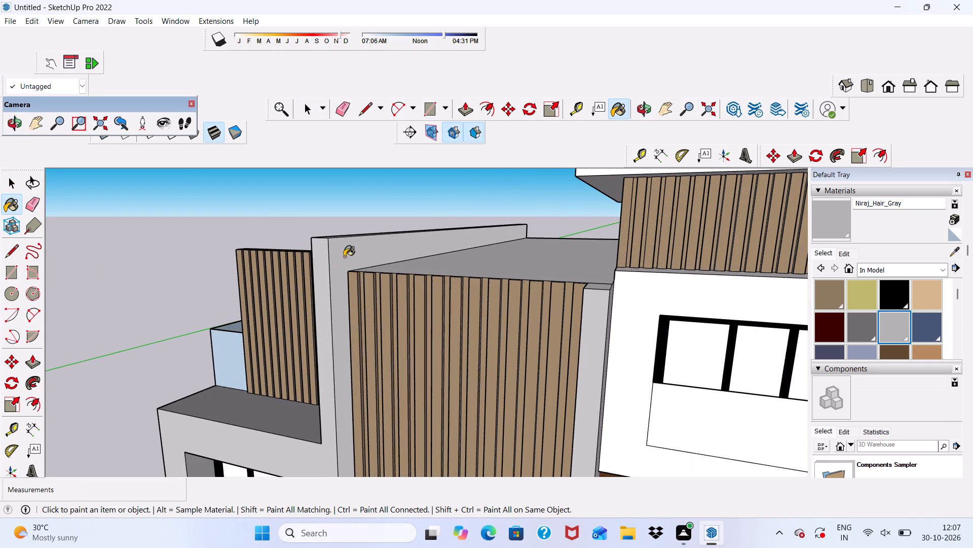
{"action": "left_click", "coordinate": [406, 261]}
{"action": "scroll", "coordinate": [357, 247], "scroll_direction": "down", "scroll_amount": 6}
{"action": "scroll", "coordinate": [392, 250], "scroll_direction": "up", "scroll_amount": 6}
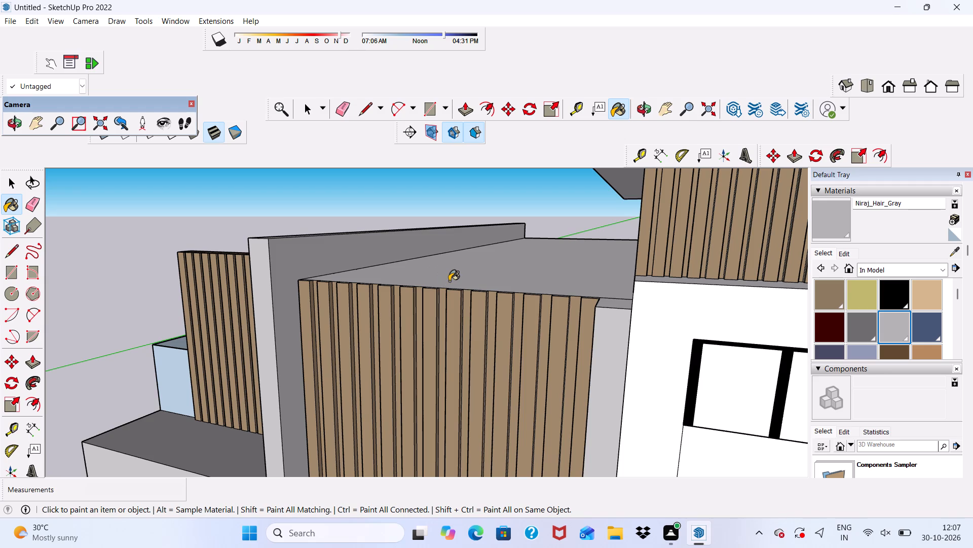
{"action": "left_click", "coordinate": [449, 281]}
Paint the inner side, front, top and outer side of the pillar between the central slats and the top-floor window box with Niraj_Hair_Gray.
{"action": "scroll", "coordinate": [357, 284], "scroll_direction": "down", "scroll_amount": 4}
{"action": "middle_click_drag", "start_coordinate": [357, 308], "coordinate": [510, 302]}
{"action": "scroll", "coordinate": [556, 310], "scroll_direction": "up", "scroll_amount": 5}
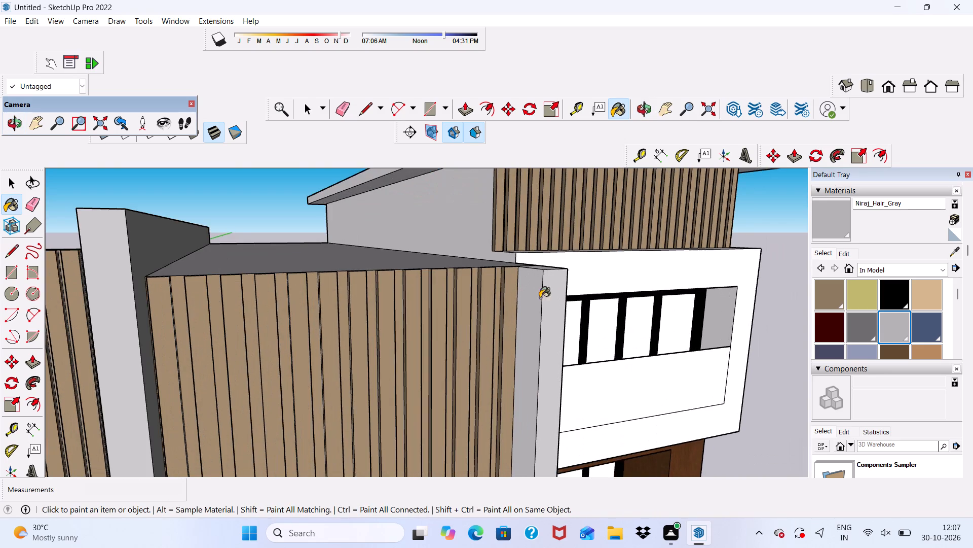
{"action": "scroll", "coordinate": [528, 295], "scroll_direction": "up", "scroll_amount": 3}
{"action": "left_click", "coordinate": [528, 295]}
{"action": "left_click", "coordinate": [552, 307]}
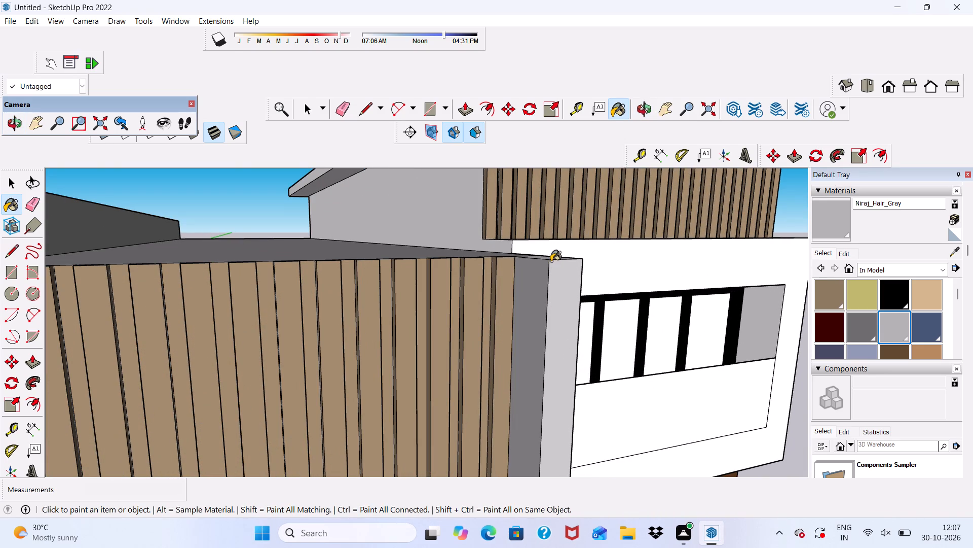
{"action": "left_click", "coordinate": [551, 258]}
{"action": "scroll", "coordinate": [551, 257], "scroll_direction": "down", "scroll_amount": 2}
{"action": "middle_click_drag", "start_coordinate": [554, 272], "coordinate": [450, 266]}
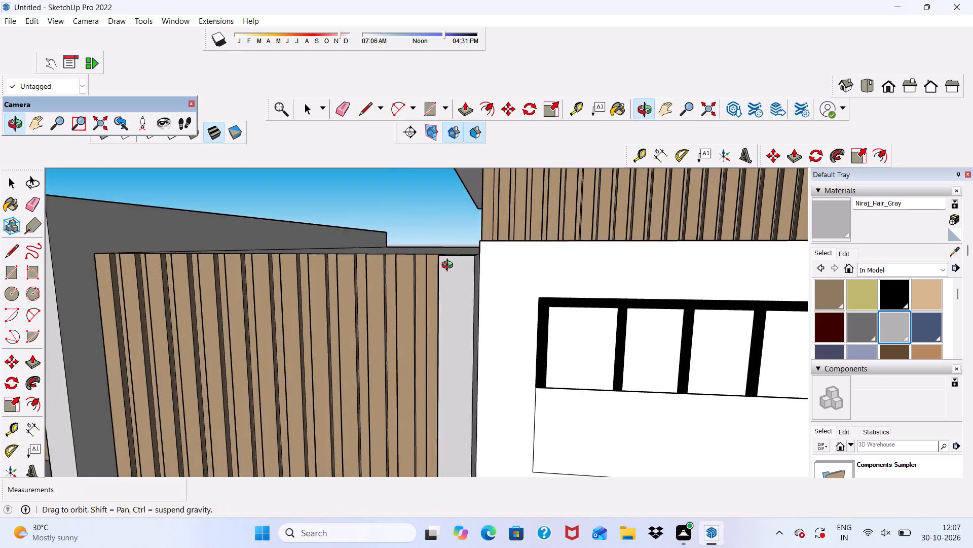
{"action": "middle_click_drag", "start_coordinate": [450, 266], "coordinate": [393, 279]}
{"action": "left_click", "coordinate": [418, 286]}
{"action": "scroll", "coordinate": [418, 286], "scroll_direction": "down", "scroll_amount": 10}
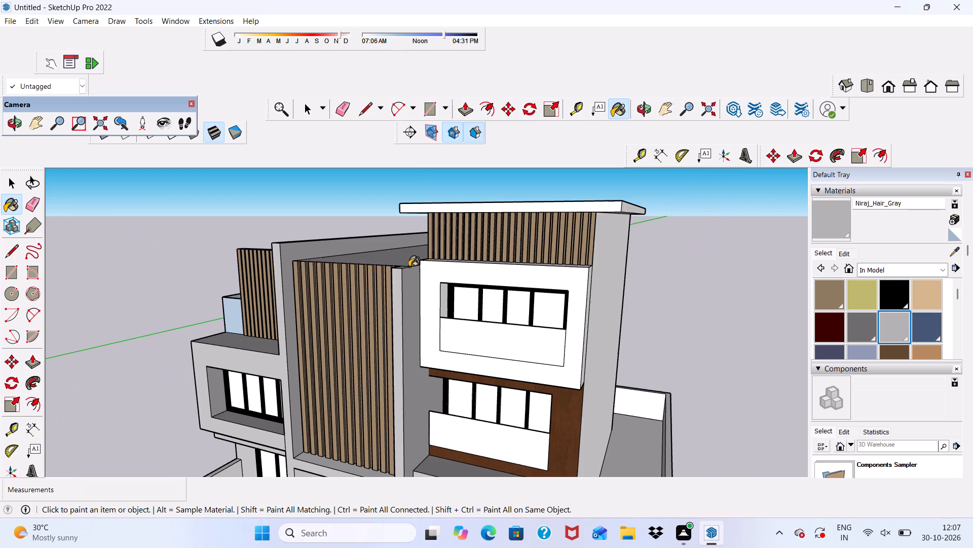
Paint the front and top of the projecting first-floor window box below the rooftop slatted screen with Niraj_Hair_Gray.
{"action": "scroll", "coordinate": [402, 252], "scroll_direction": "down", "scroll_amount": 5}
{"action": "middle_click_drag", "start_coordinate": [393, 288], "coordinate": [589, 323]}
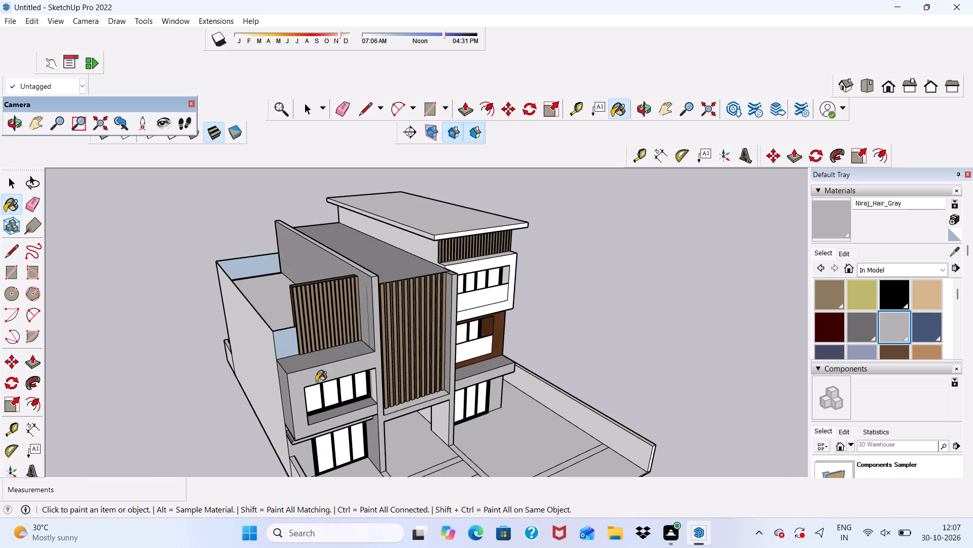
{"action": "scroll", "coordinate": [233, 400], "scroll_direction": "up", "scroll_amount": 3}
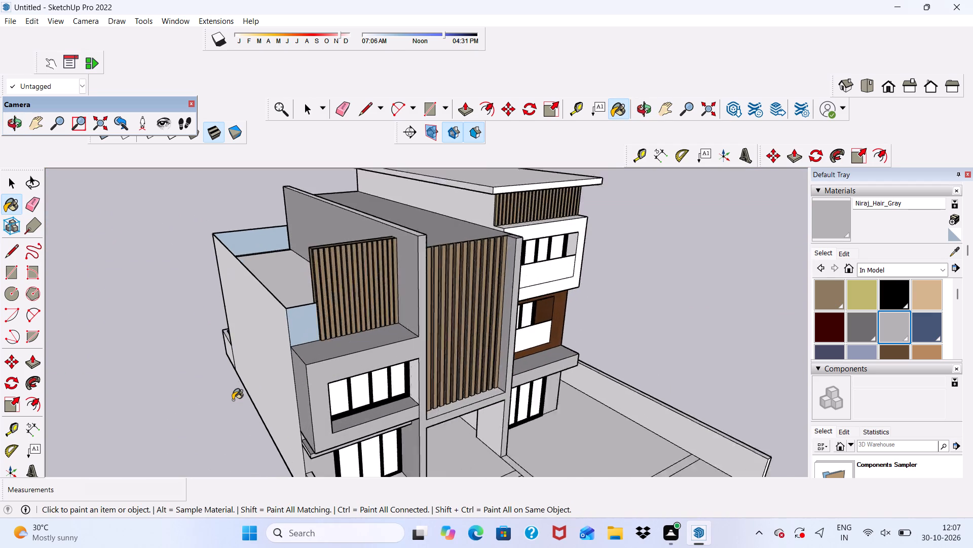
{"action": "scroll", "coordinate": [233, 400], "scroll_direction": "up", "scroll_amount": 3}
{"action": "left_click", "coordinate": [336, 369]}
{"action": "scroll", "coordinate": [358, 348], "scroll_direction": "up", "scroll_amount": 5}
{"action": "left_click", "coordinate": [357, 322]}
{"action": "scroll", "coordinate": [260, 327], "scroll_direction": "down", "scroll_amount": 4}
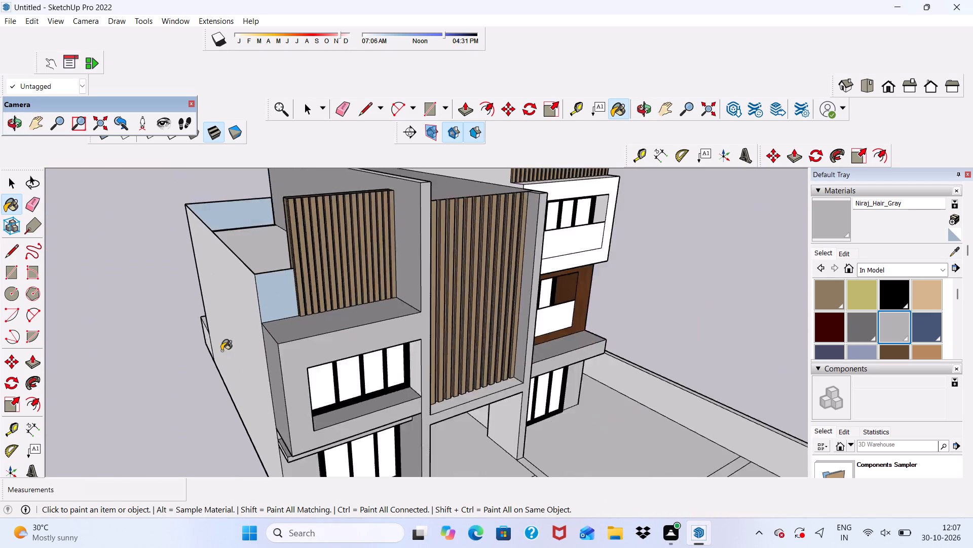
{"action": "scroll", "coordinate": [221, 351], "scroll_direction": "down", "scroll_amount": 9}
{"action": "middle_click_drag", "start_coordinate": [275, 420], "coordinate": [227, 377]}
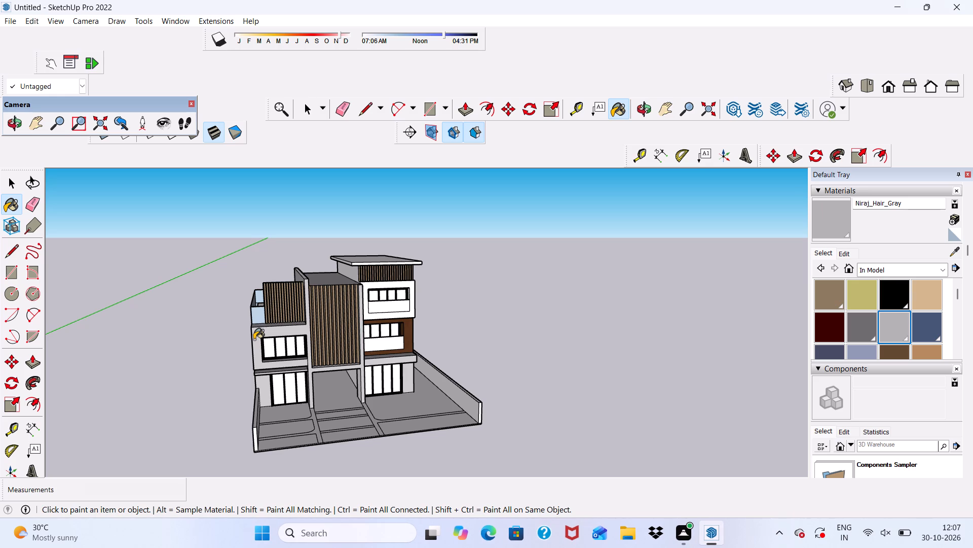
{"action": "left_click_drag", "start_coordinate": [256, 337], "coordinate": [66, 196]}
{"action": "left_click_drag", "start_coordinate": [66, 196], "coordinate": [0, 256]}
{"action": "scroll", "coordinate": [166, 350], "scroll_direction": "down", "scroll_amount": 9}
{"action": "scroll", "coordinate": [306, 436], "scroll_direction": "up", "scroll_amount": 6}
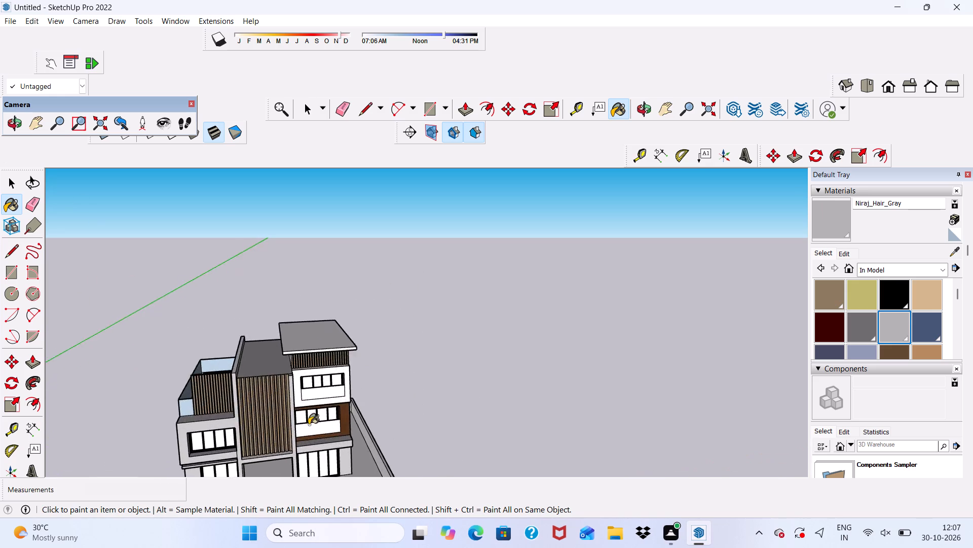
Paint the white front face of the top-floor window box above the brown surround with Niraj_Hair_Gray.
{"action": "scroll", "coordinate": [309, 425], "scroll_direction": "up", "scroll_amount": 6}
{"action": "middle_click_drag", "start_coordinate": [335, 423], "coordinate": [222, 410]}
{"action": "scroll", "coordinate": [336, 404], "scroll_direction": "up", "scroll_amount": 5}
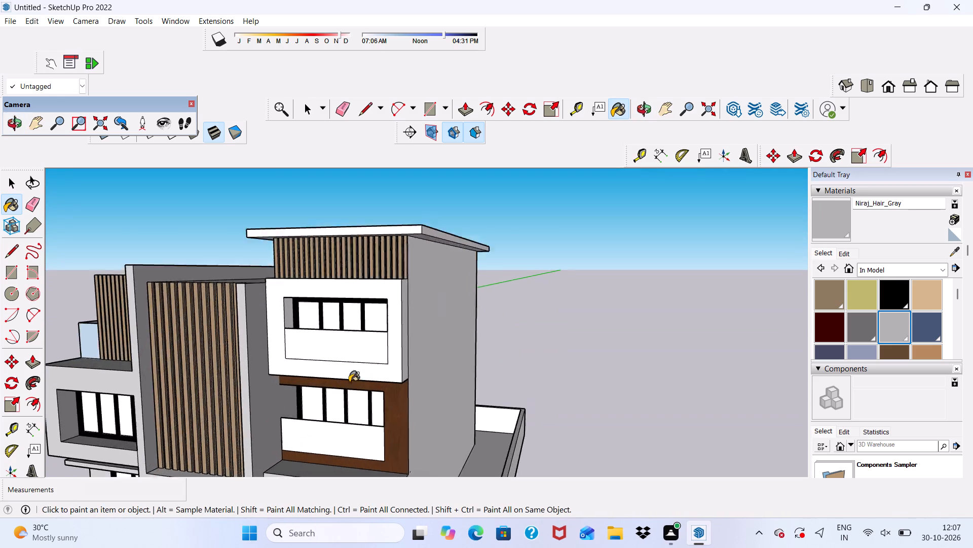
{"action": "scroll", "coordinate": [358, 365], "scroll_direction": "down", "scroll_amount": 1}
{"action": "scroll", "coordinate": [363, 362], "scroll_direction": "up", "scroll_amount": 6}
{"action": "left_click", "coordinate": [346, 372]}
Paint the side and upper reveals inside the top-floor window opening with Niraj_Hair_Gray.
{"action": "scroll", "coordinate": [280, 266], "scroll_direction": "up", "scroll_amount": 14}
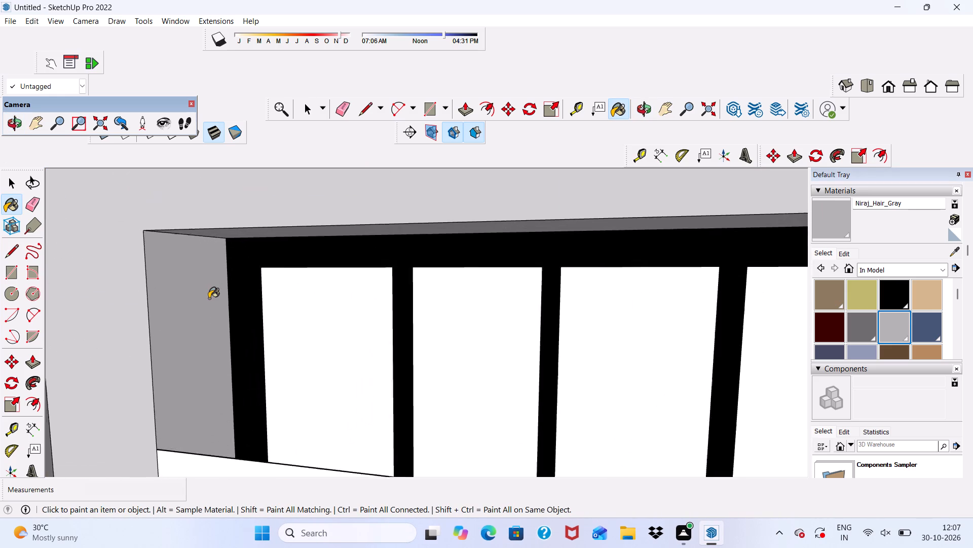
{"action": "scroll", "coordinate": [209, 298], "scroll_direction": "up", "scroll_amount": 1}
{"action": "scroll", "coordinate": [209, 298], "scroll_direction": "down", "scroll_amount": 1}
{"action": "left_click", "coordinate": [209, 298]}
{"action": "left_click", "coordinate": [237, 235]}
{"action": "scroll", "coordinate": [236, 236], "scroll_direction": "down", "scroll_amount": 5}
{"action": "middle_click_drag", "start_coordinate": [276, 302], "coordinate": [436, 307]}
{"action": "left_click", "coordinate": [652, 311]}
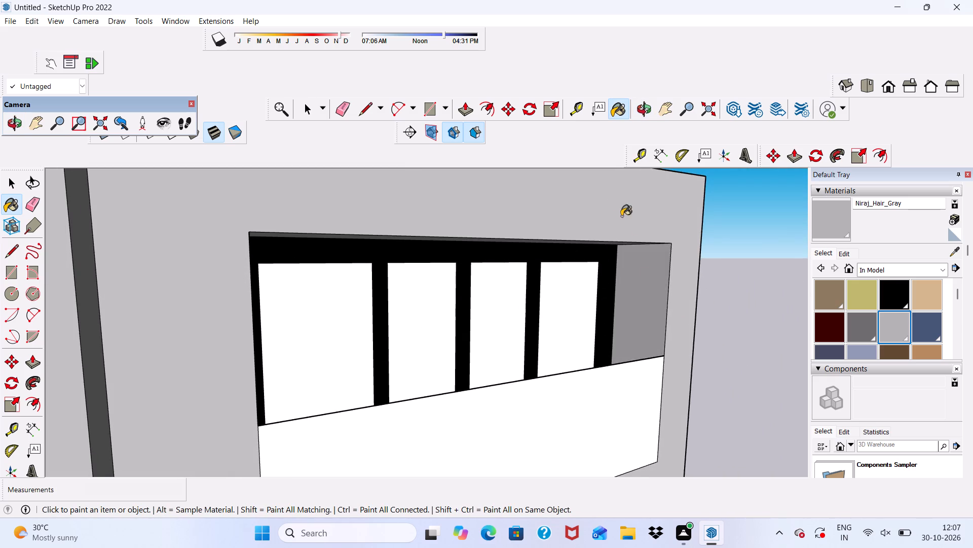
Paint the underside of the top-floor window box with Niraj_Hair_Gray.
{"action": "scroll", "coordinate": [596, 205], "scroll_direction": "down", "scroll_amount": 6}
{"action": "middle_click_drag", "start_coordinate": [579, 367], "coordinate": [434, 148]}
{"action": "scroll", "coordinate": [472, 352], "scroll_direction": "up", "scroll_amount": 1}
{"action": "left_click", "coordinate": [461, 310]}
{"action": "scroll", "coordinate": [459, 311], "scroll_direction": "down", "scroll_amount": 9}
Paint the outer end and the top of the top-floor window box with Niraj_Hair_Gray.
{"action": "left_click", "coordinate": [887, 81]}
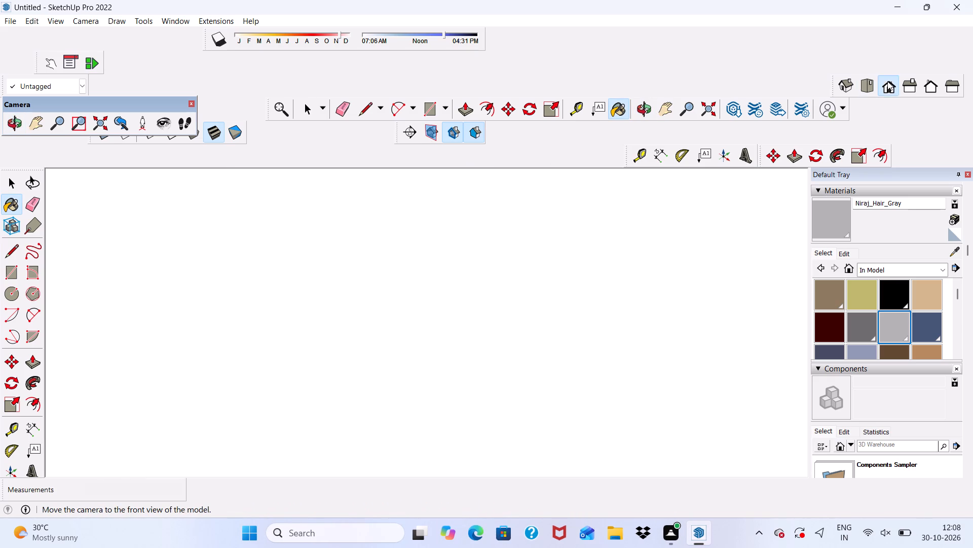
{"action": "scroll", "coordinate": [551, 334], "scroll_direction": "down", "scroll_amount": 10}
{"action": "middle_click_drag", "start_coordinate": [584, 327], "coordinate": [386, 352]}
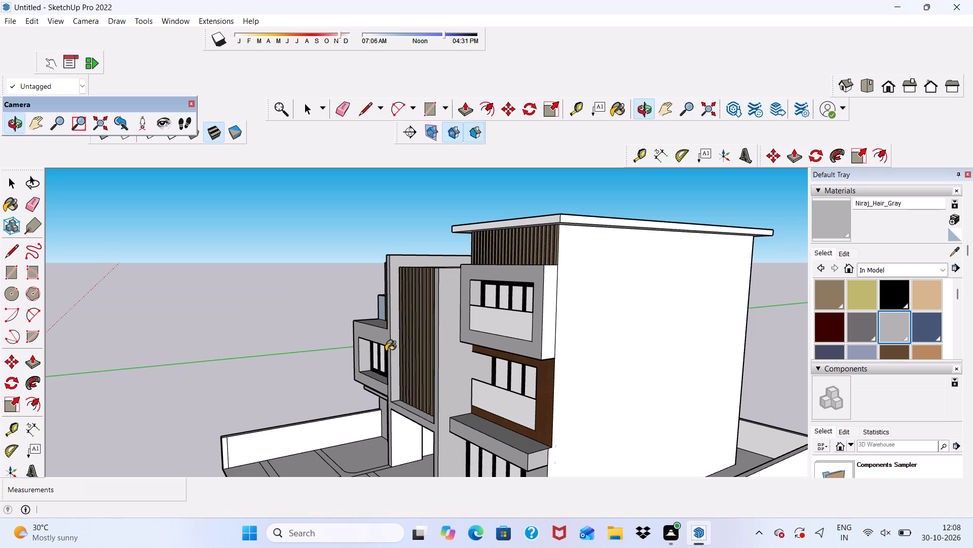
{"action": "scroll", "coordinate": [537, 332], "scroll_direction": "up", "scroll_amount": 6}
{"action": "left_click", "coordinate": [544, 318]}
{"action": "scroll", "coordinate": [544, 317], "scroll_direction": "down", "scroll_amount": 6}
{"action": "middle_click_drag", "start_coordinate": [552, 330], "coordinate": [593, 408]}
{"action": "scroll", "coordinate": [557, 323], "scroll_direction": "up", "scroll_amount": 6}
{"action": "left_click", "coordinate": [549, 298]}
{"action": "scroll", "coordinate": [506, 284], "scroll_direction": "down", "scroll_amount": 3}
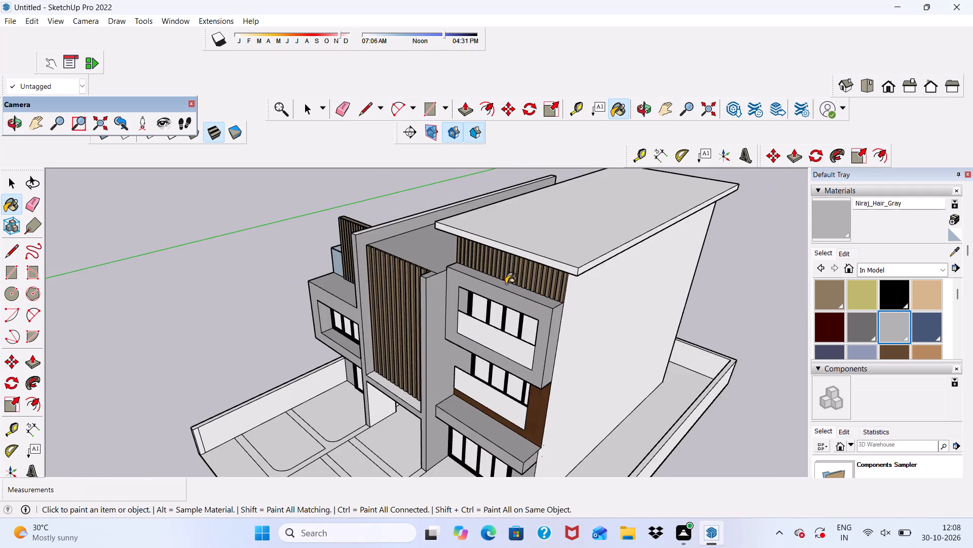
Paint the top and front of the beam below the central slatted panel, over the entrance passage, with Niraj_Hair_Gray.
{"action": "scroll", "coordinate": [506, 284], "scroll_direction": "down", "scroll_amount": 8}
{"action": "middle_click_drag", "start_coordinate": [401, 280], "coordinate": [582, 202]}
{"action": "scroll", "coordinate": [424, 335], "scroll_direction": "up", "scroll_amount": 9}
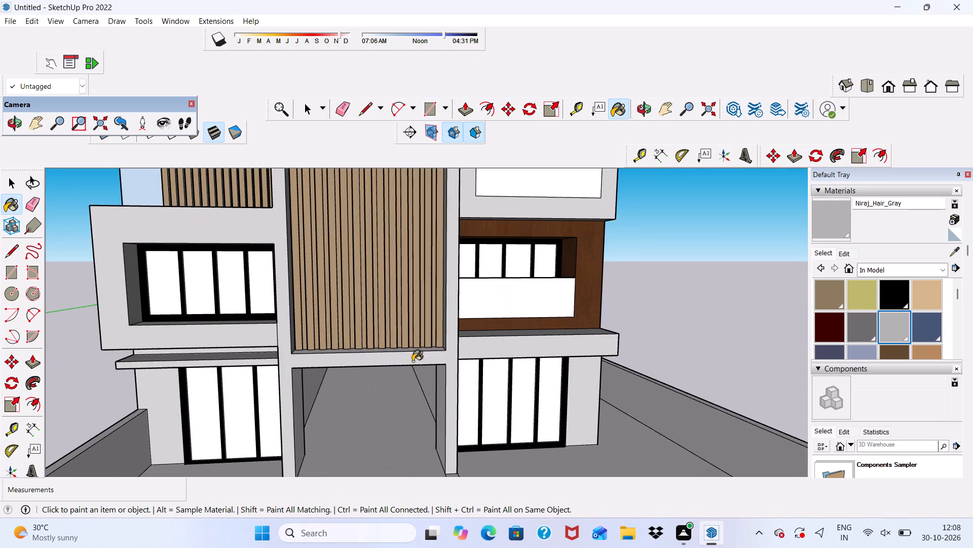
{"action": "middle_click_drag", "start_coordinate": [413, 361], "coordinate": [403, 428]}
{"action": "scroll", "coordinate": [392, 423], "scroll_direction": "up", "scroll_amount": 4}
{"action": "left_click", "coordinate": [325, 345]}
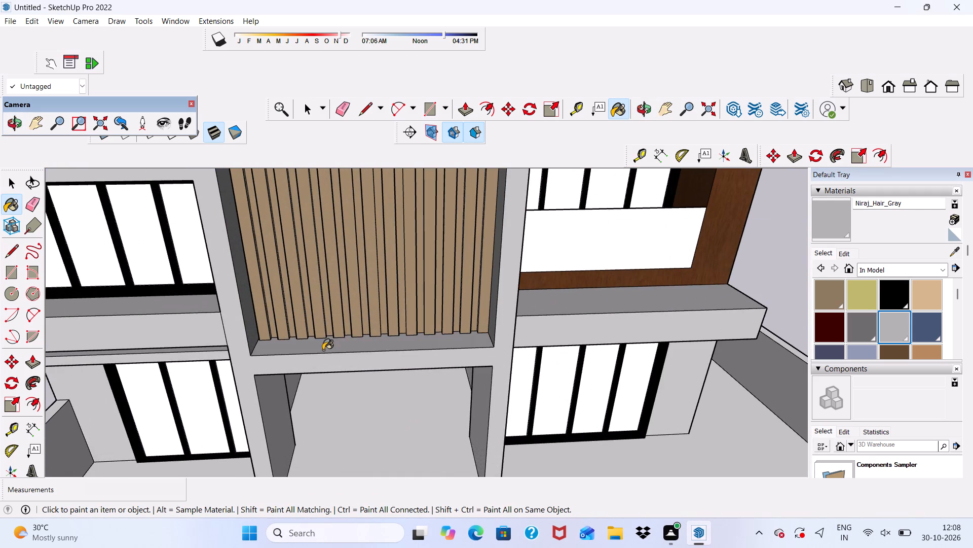
{"action": "left_click", "coordinate": [319, 365]}
Paint the ceiling and both side walls of the entrance passage with Niraj_Hair_Gray.
{"action": "scroll", "coordinate": [319, 364], "scroll_direction": "down", "scroll_amount": 2}
{"action": "middle_click_drag", "start_coordinate": [325, 379], "coordinate": [320, 245]}
{"action": "scroll", "coordinate": [309, 326], "scroll_direction": "up", "scroll_amount": 4}
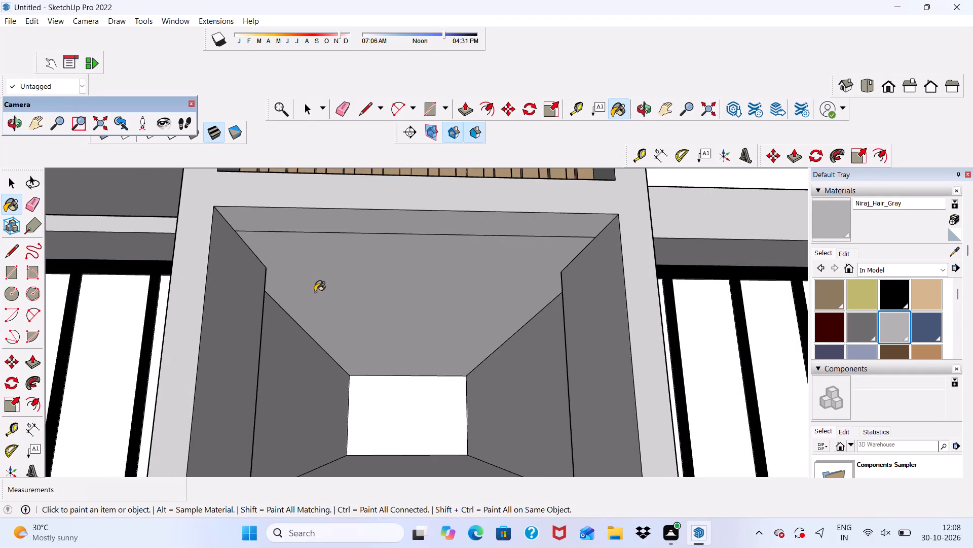
{"action": "left_click", "coordinate": [315, 292]}
{"action": "left_click", "coordinate": [286, 370]}
{"action": "left_click", "coordinate": [488, 407]}
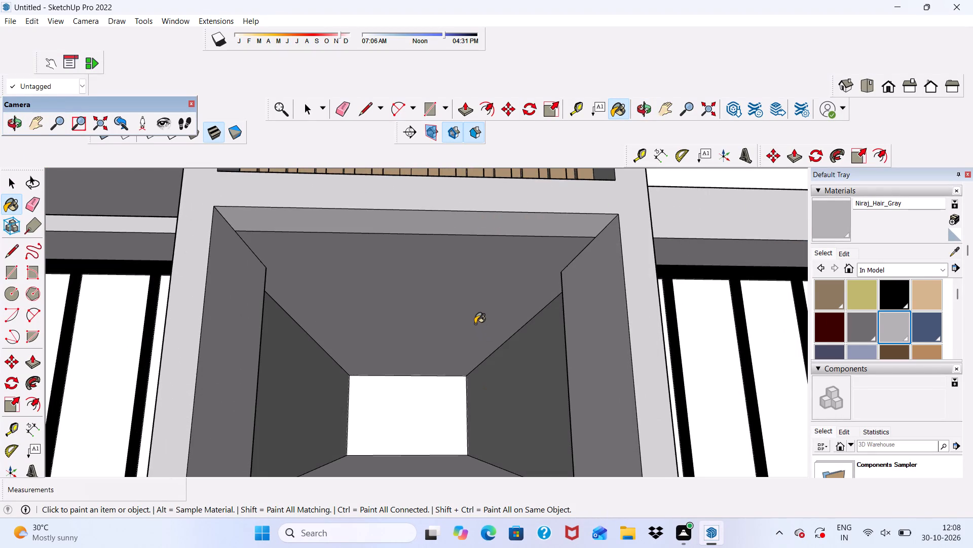
{"action": "left_click", "coordinate": [475, 324]}
Examine the painted facade and front yard from the front and from both sides.
{"action": "scroll", "coordinate": [460, 311], "scroll_direction": "down", "scroll_amount": 9}
{"action": "middle_click_drag", "start_coordinate": [455, 312], "coordinate": [417, 397]}
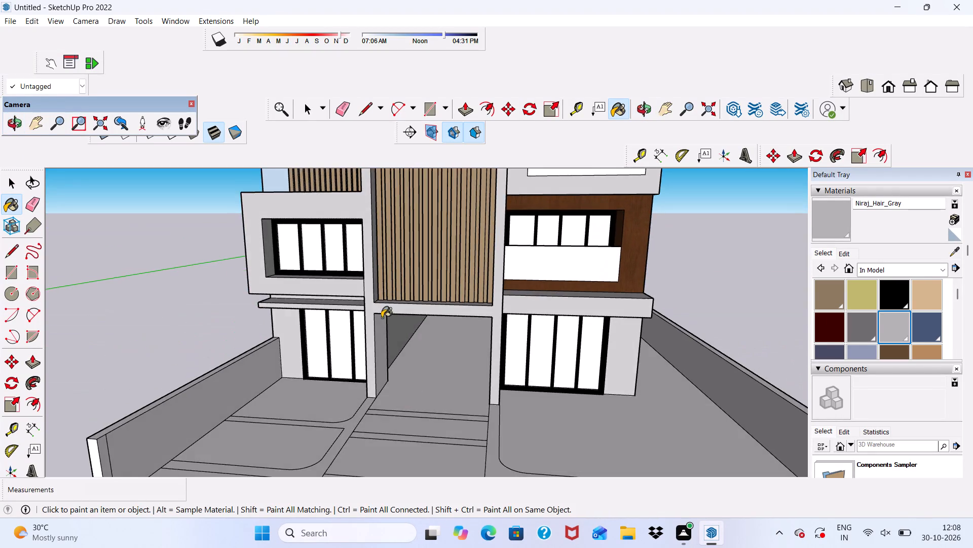
{"action": "scroll", "coordinate": [382, 318], "scroll_direction": "down", "scroll_amount": 12}
{"action": "scroll", "coordinate": [385, 329], "scroll_direction": "up", "scroll_amount": 7}
{"action": "scroll", "coordinate": [355, 256], "scroll_direction": "up", "scroll_amount": 5}
{"action": "middle_click_drag", "start_coordinate": [329, 312], "coordinate": [334, 309]}
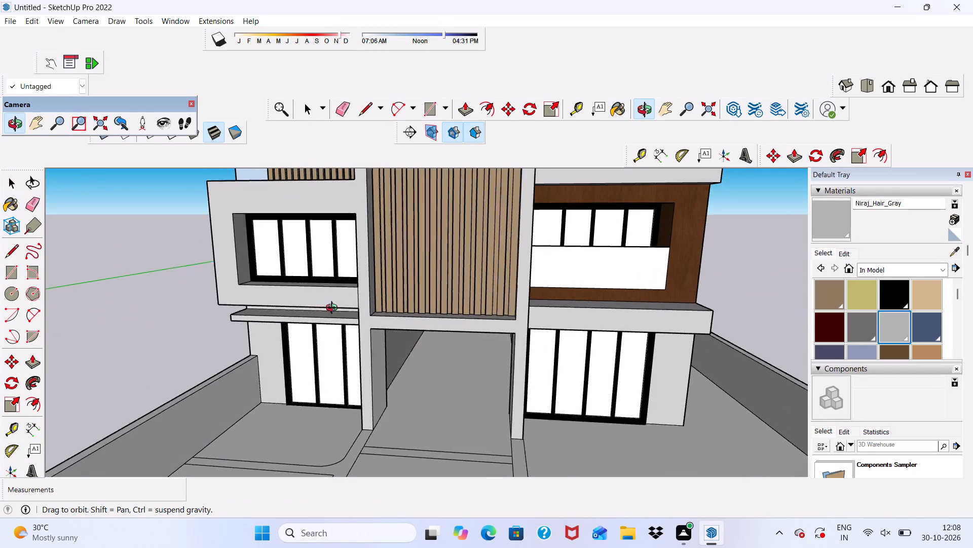
{"action": "middle_click_drag", "start_coordinate": [334, 309], "coordinate": [375, 326]}
{"action": "scroll", "coordinate": [363, 303], "scroll_direction": "down", "scroll_amount": 12}
{"action": "middle_click_drag", "start_coordinate": [392, 353], "coordinate": [337, 394]}
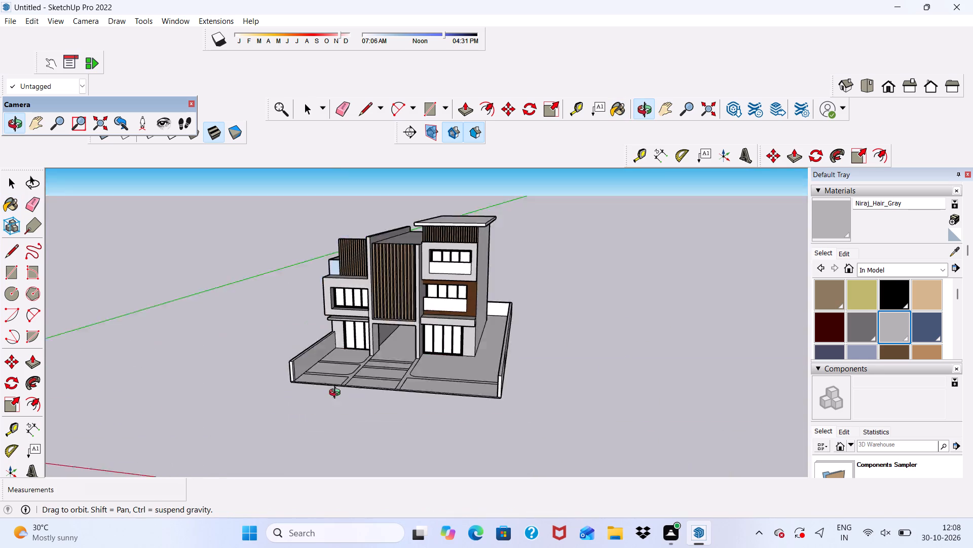
{"action": "middle_click_drag", "start_coordinate": [337, 394], "coordinate": [354, 393]}
{"action": "middle_click_drag", "start_coordinate": [397, 361], "coordinate": [430, 310]}
Paint the four panes of the middle-floor window inside the brown wood surround with Translucent Glass Blue from Glass and Mirrors.
{"action": "key", "text": "space"}
{"action": "scroll", "coordinate": [441, 322], "scroll_direction": "up", "scroll_amount": 1}
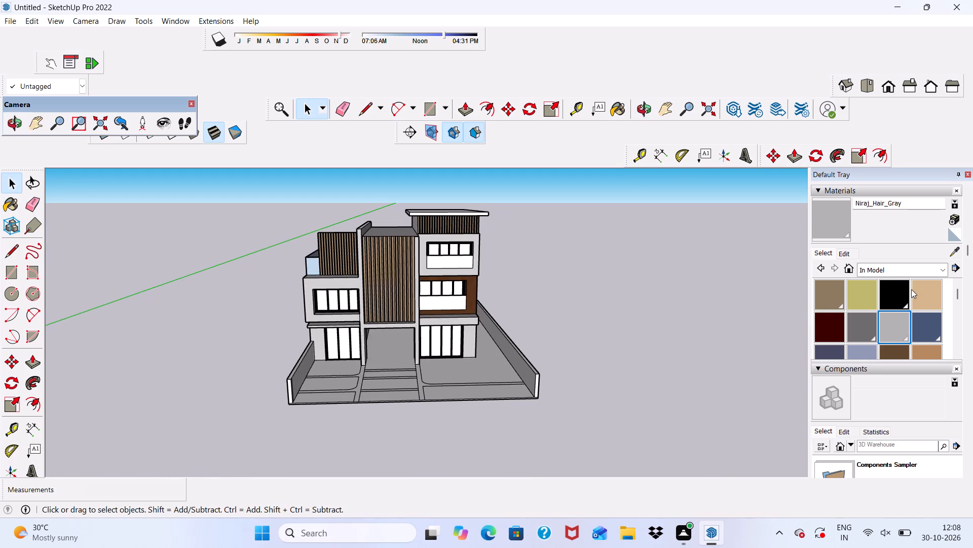
{"action": "left_click", "coordinate": [941, 271]}
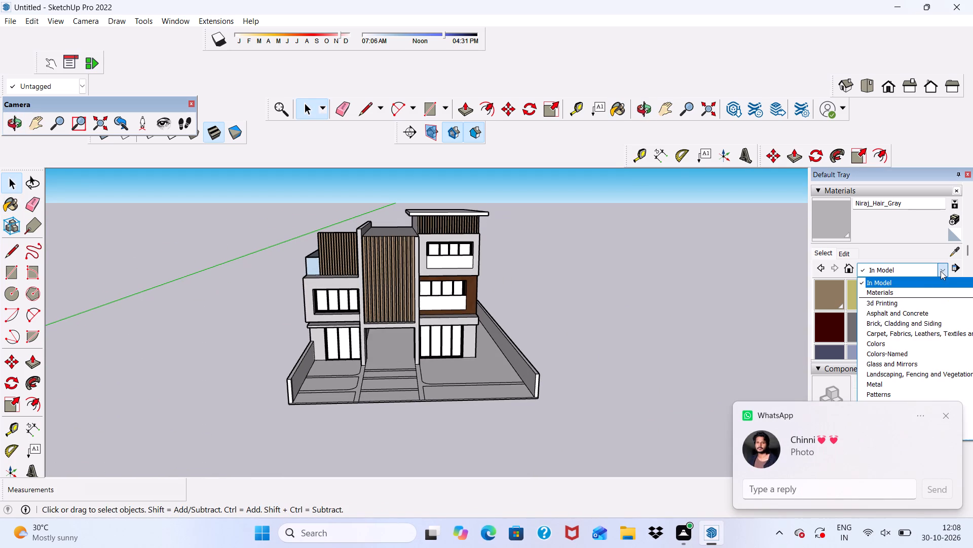
{"action": "left_click", "coordinate": [897, 366]}
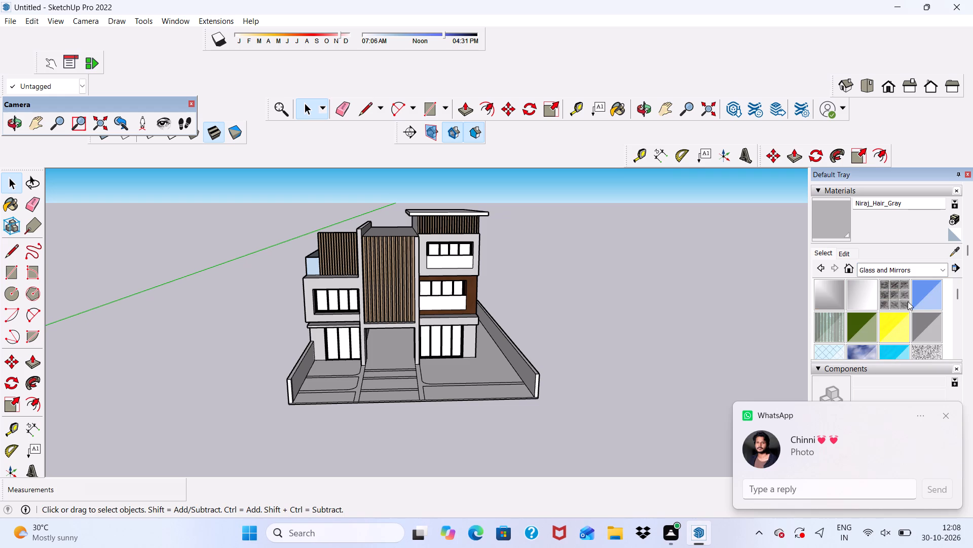
{"action": "left_click", "coordinate": [922, 299]}
{"action": "scroll", "coordinate": [421, 291], "scroll_direction": "up", "scroll_amount": 13}
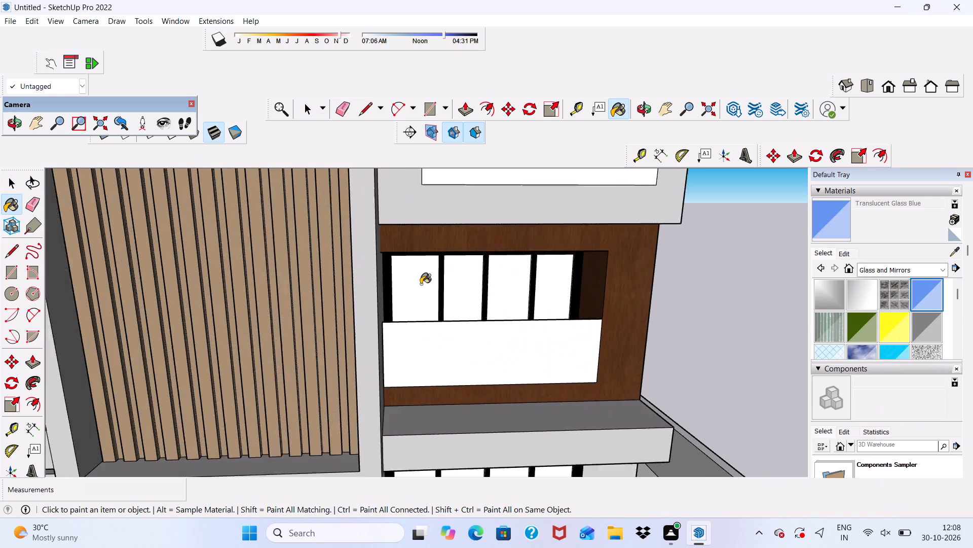
{"action": "scroll", "coordinate": [421, 284], "scroll_direction": "up", "scroll_amount": 2}
{"action": "left_click", "coordinate": [420, 284]}
{"action": "scroll", "coordinate": [483, 301], "scroll_direction": "up", "scroll_amount": 5}
{"action": "left_click", "coordinate": [466, 283]}
{"action": "left_click", "coordinate": [521, 294]}
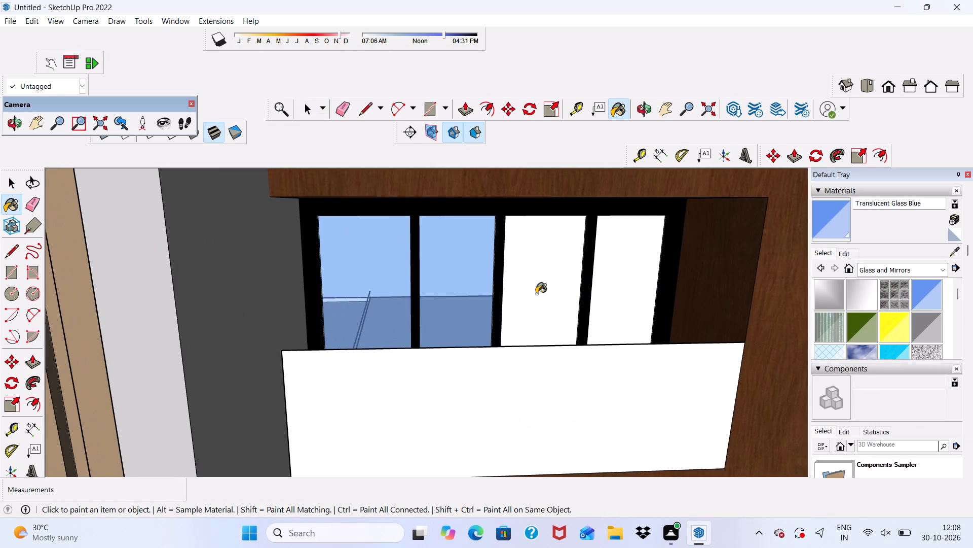
{"action": "left_click", "coordinate": [628, 302]}
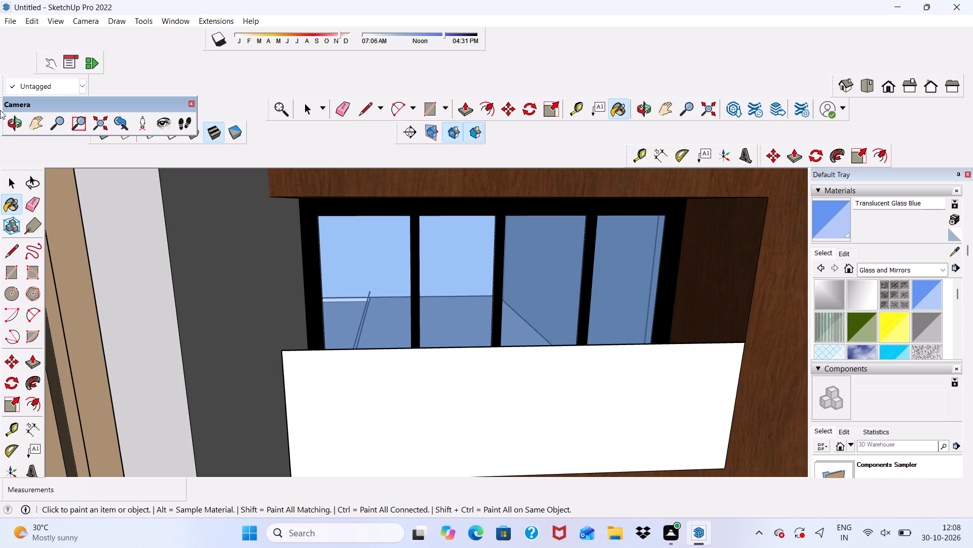
Paint the four ground-floor glazing panels below the wood-surrounded window with Translucent Glass Blue.
{"action": "scroll", "coordinate": [351, 315], "scroll_direction": "down", "scroll_amount": 5}
{"action": "scroll", "coordinate": [390, 295], "scroll_direction": "down", "scroll_amount": 11}
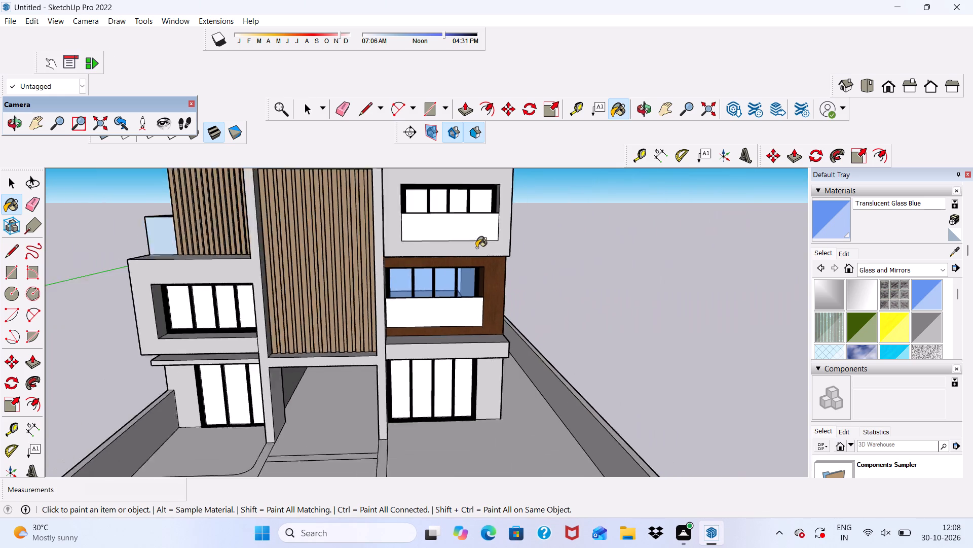
{"action": "scroll", "coordinate": [476, 248], "scroll_direction": "down", "scroll_amount": 2}
{"action": "middle_click_drag", "start_coordinate": [459, 354], "coordinate": [460, 307]}
{"action": "scroll", "coordinate": [460, 344], "scroll_direction": "up", "scroll_amount": 11}
{"action": "left_click", "coordinate": [393, 358]}
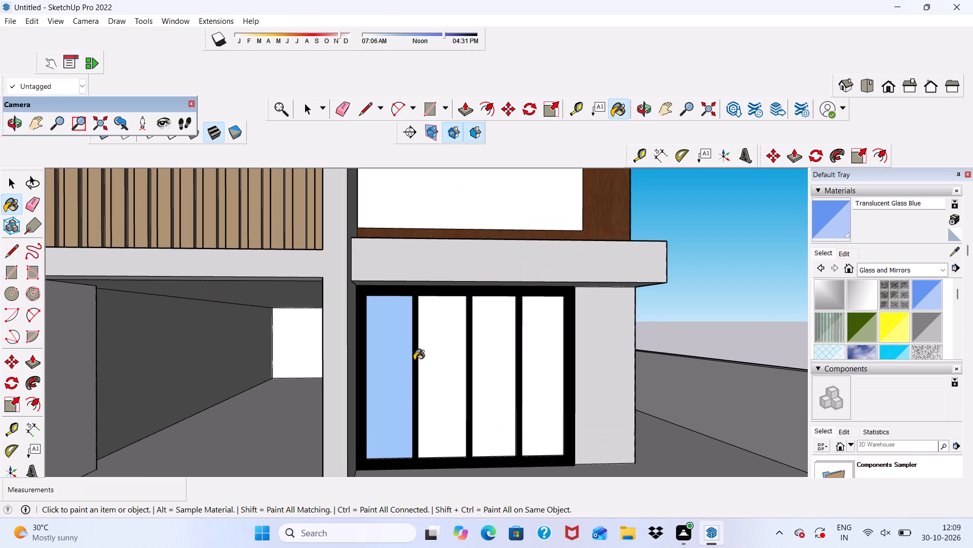
{"action": "left_click", "coordinate": [435, 370]}
{"action": "left_click", "coordinate": [497, 398]}
{"action": "left_click", "coordinate": [546, 418]}
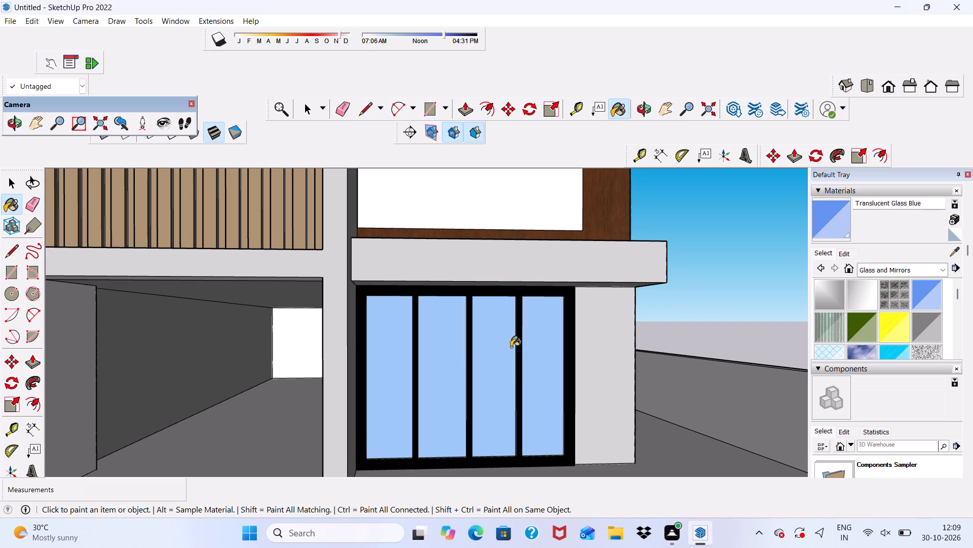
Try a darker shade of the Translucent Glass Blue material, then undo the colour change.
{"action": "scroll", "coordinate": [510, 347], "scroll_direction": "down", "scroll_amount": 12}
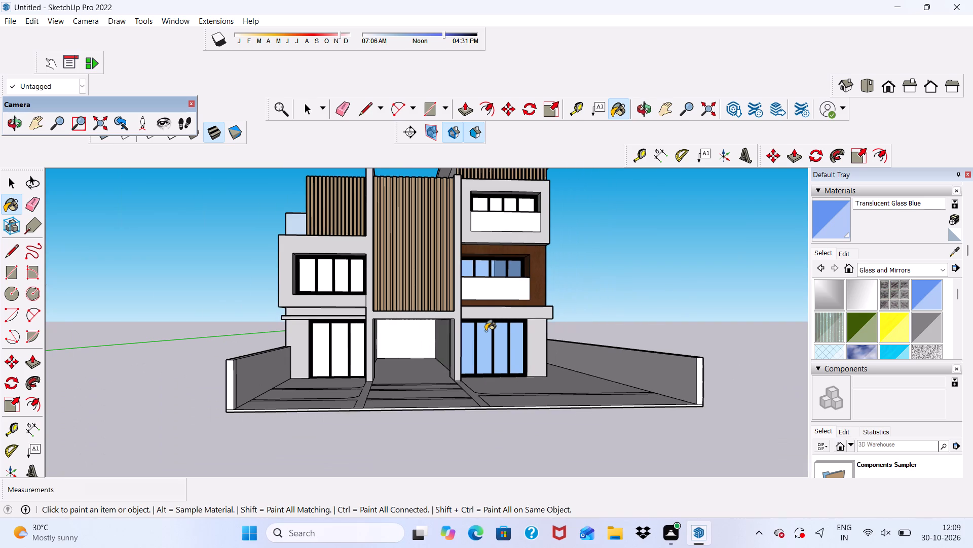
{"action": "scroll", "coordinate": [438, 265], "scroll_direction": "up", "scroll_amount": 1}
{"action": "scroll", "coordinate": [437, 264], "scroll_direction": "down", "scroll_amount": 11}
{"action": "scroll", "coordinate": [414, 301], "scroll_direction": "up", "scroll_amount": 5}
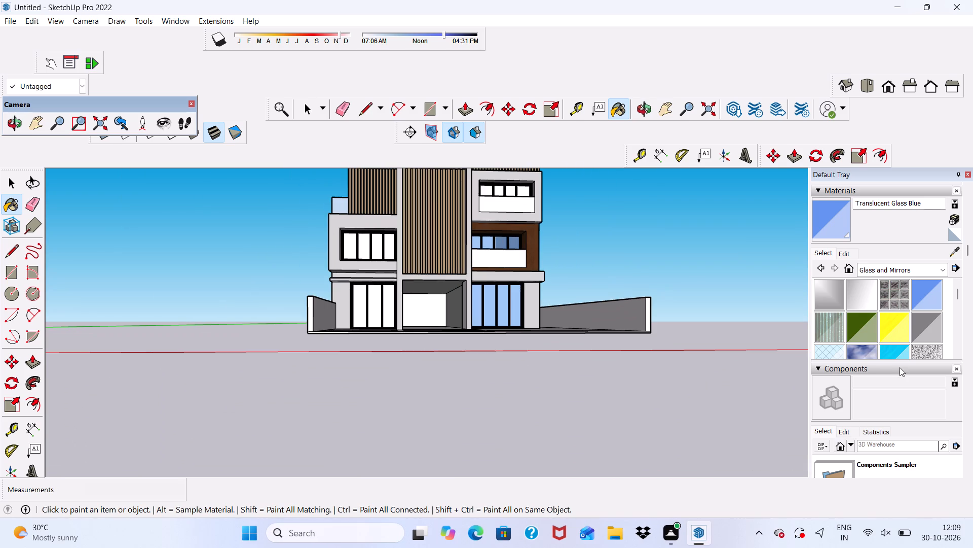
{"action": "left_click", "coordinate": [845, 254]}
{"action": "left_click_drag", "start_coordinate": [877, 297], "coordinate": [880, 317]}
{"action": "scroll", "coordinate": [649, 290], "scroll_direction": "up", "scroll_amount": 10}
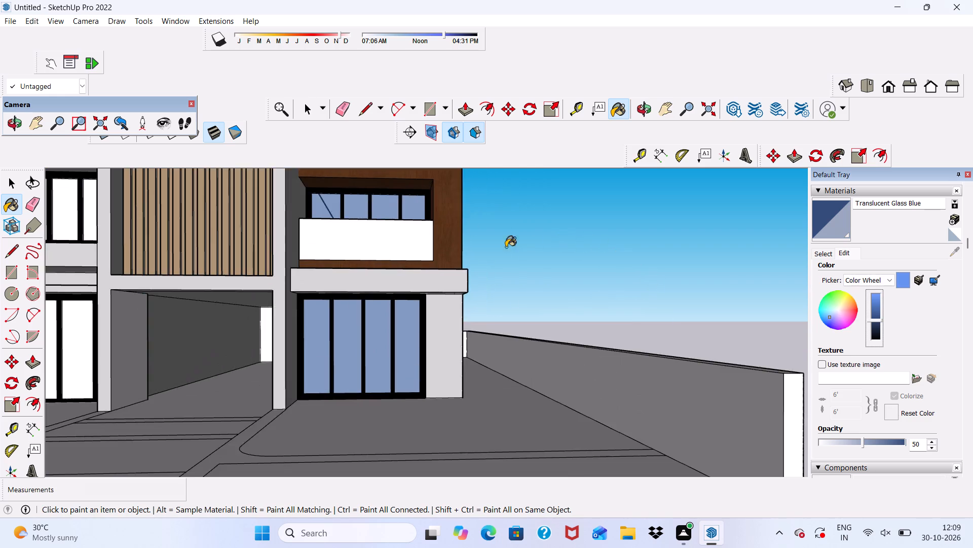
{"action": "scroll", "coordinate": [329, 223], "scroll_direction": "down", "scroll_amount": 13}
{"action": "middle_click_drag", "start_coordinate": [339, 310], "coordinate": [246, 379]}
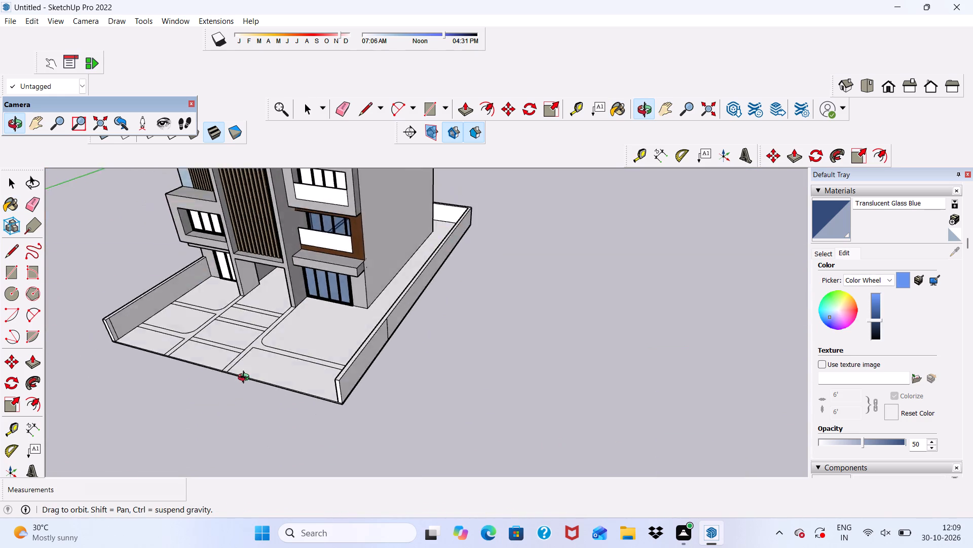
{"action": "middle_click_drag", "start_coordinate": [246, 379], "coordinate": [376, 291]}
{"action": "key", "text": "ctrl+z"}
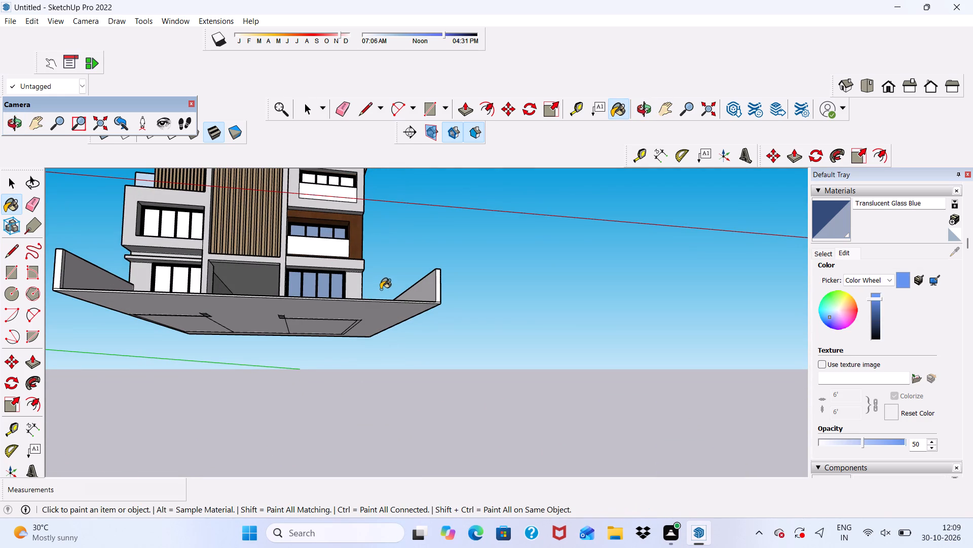
Paint the three ground-floor glazing panels on the opposite side of the entrance passage with Translucent Glass Blue.
{"action": "key", "text": "space"}
{"action": "middle_click_drag", "start_coordinate": [383, 278], "coordinate": [361, 390]}
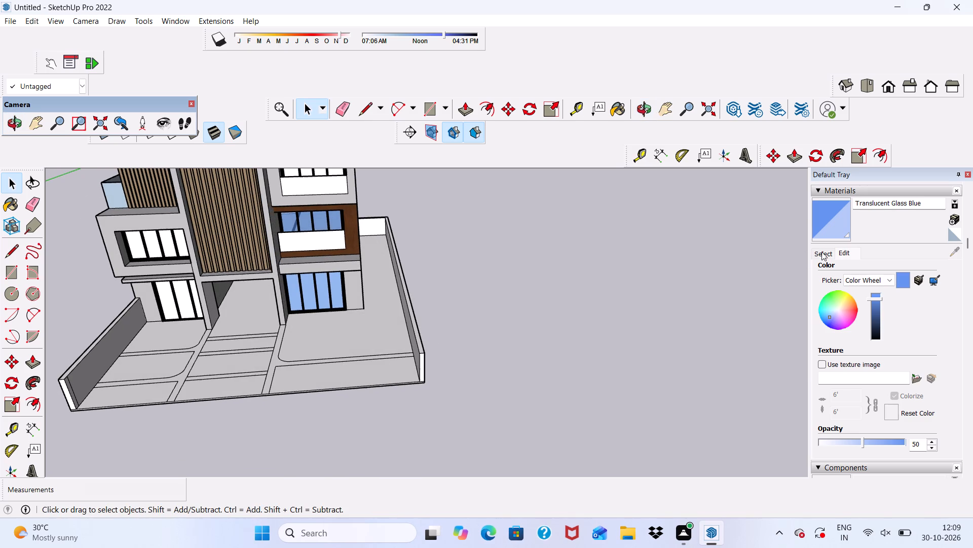
{"action": "left_click", "coordinate": [825, 223]}
{"action": "scroll", "coordinate": [663, 204], "scroll_direction": "down", "scroll_amount": 6}
{"action": "scroll", "coordinate": [275, 285], "scroll_direction": "up", "scroll_amount": 11}
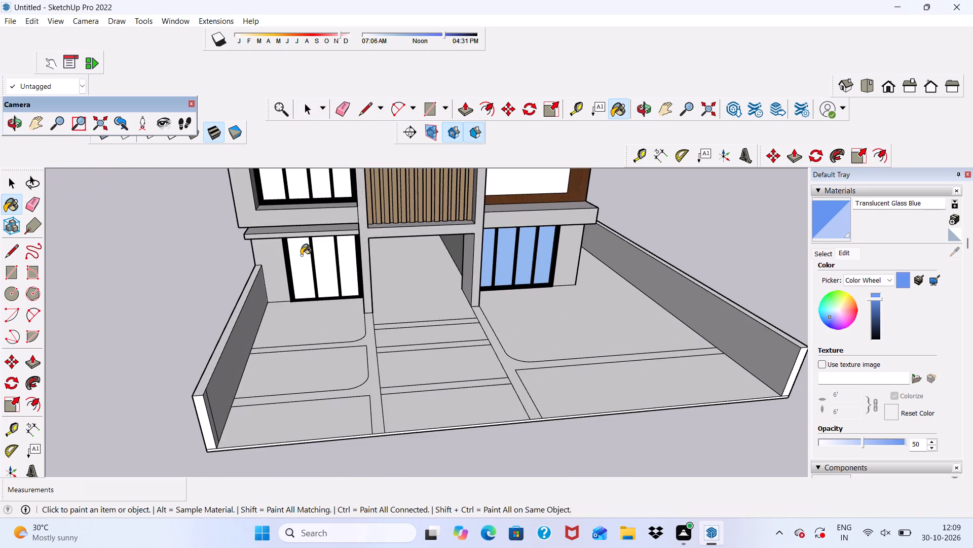
{"action": "left_click", "coordinate": [301, 255]}
{"action": "left_click", "coordinate": [327, 256]}
{"action": "left_click", "coordinate": [368, 270]}
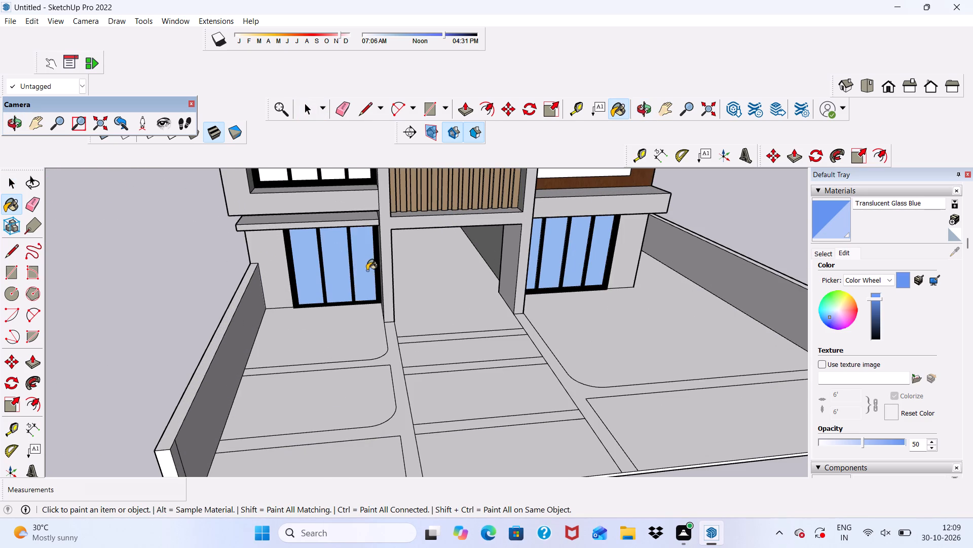
Paint the four panes of the window box directly above that ground-floor glazing, below the terrace, with Translucent Glass Blue.
{"action": "scroll", "coordinate": [362, 290], "scroll_direction": "down", "scroll_amount": 7}
{"action": "scroll", "coordinate": [334, 242], "scroll_direction": "up", "scroll_amount": 7}
{"action": "left_click", "coordinate": [307, 239]}
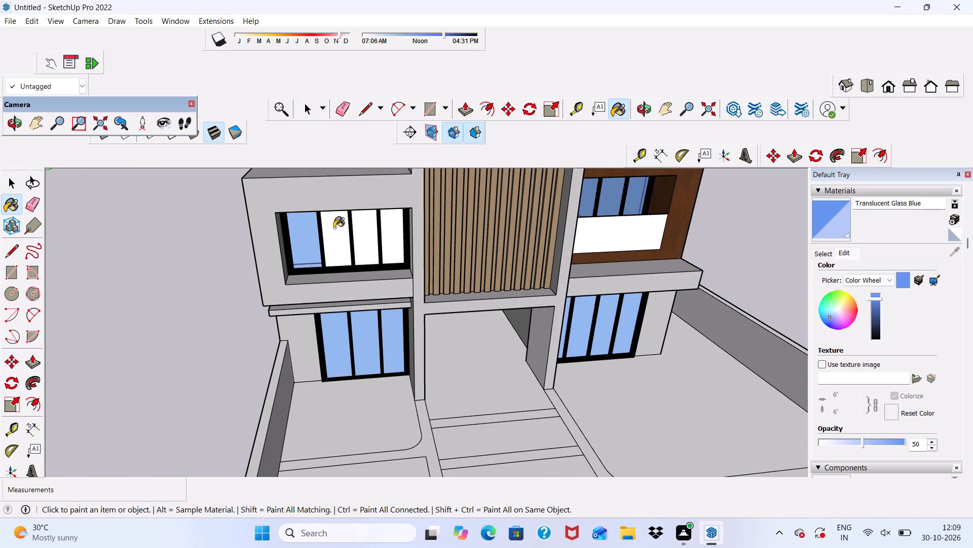
{"action": "left_click", "coordinate": [334, 228]}
{"action": "left_click", "coordinate": [370, 248]}
{"action": "left_click", "coordinate": [398, 252]}
{"action": "scroll", "coordinate": [404, 264], "scroll_direction": "down", "scroll_amount": 4}
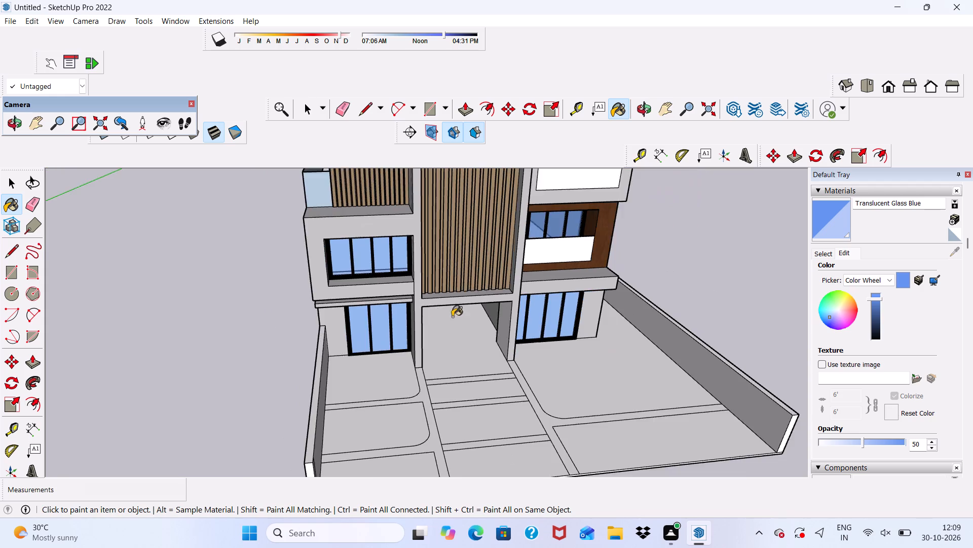
Paint the four panes of the top-floor window above the wood surround with Translucent Glass Blue.
{"action": "scroll", "coordinate": [452, 317], "scroll_direction": "down", "scroll_amount": 8}
{"action": "middle_click_drag", "start_coordinate": [496, 335], "coordinate": [459, 208]}
{"action": "scroll", "coordinate": [477, 251], "scroll_direction": "up", "scroll_amount": 18}
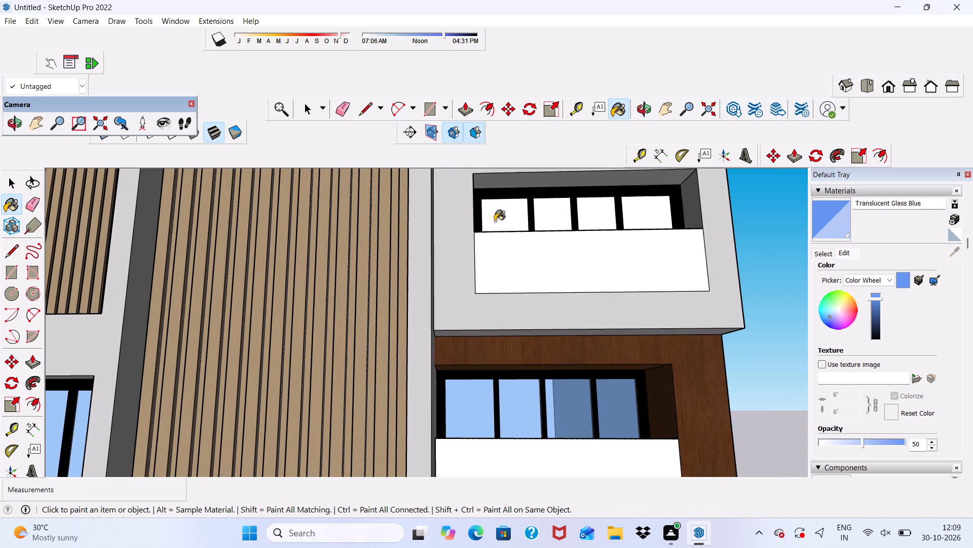
{"action": "left_click", "coordinate": [495, 219]}
{"action": "left_click", "coordinate": [545, 220]}
{"action": "scroll", "coordinate": [599, 224], "scroll_direction": "up", "scroll_amount": 5}
{"action": "left_click", "coordinate": [598, 224]}
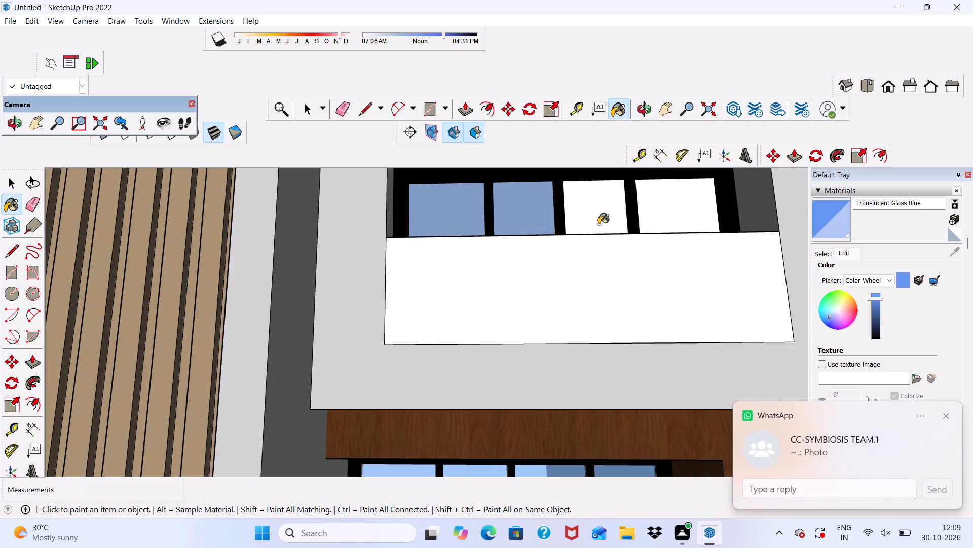
{"action": "left_click", "coordinate": [649, 220]}
Examine the whole front facade with its glazed windows from several angles.
{"action": "scroll", "coordinate": [580, 213], "scroll_direction": "down", "scroll_amount": 7}
{"action": "middle_click_drag", "start_coordinate": [564, 231], "coordinate": [575, 296]}
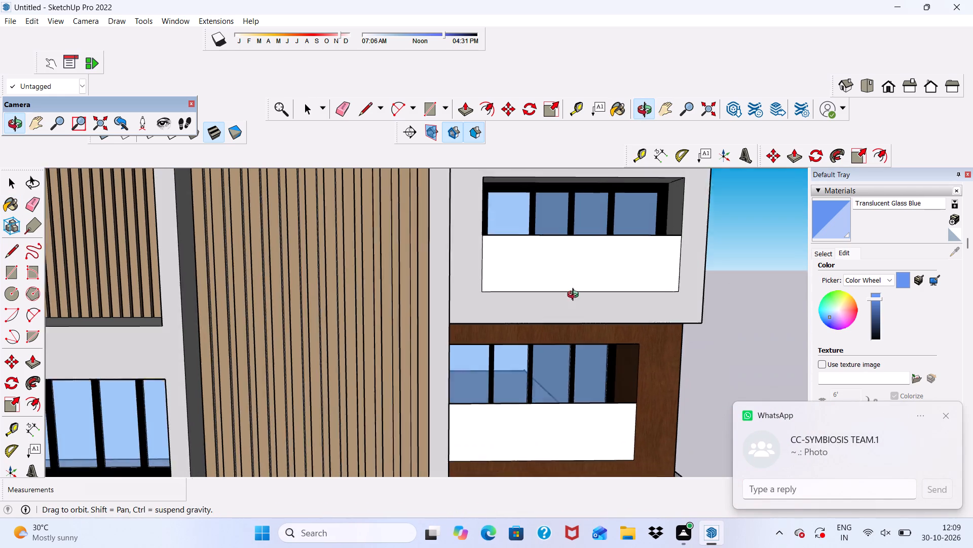
{"action": "middle_click_drag", "start_coordinate": [575, 296], "coordinate": [575, 327]}
{"action": "scroll", "coordinate": [554, 281], "scroll_direction": "down", "scroll_amount": 12}
{"action": "middle_click_drag", "start_coordinate": [560, 341], "coordinate": [514, 297]}
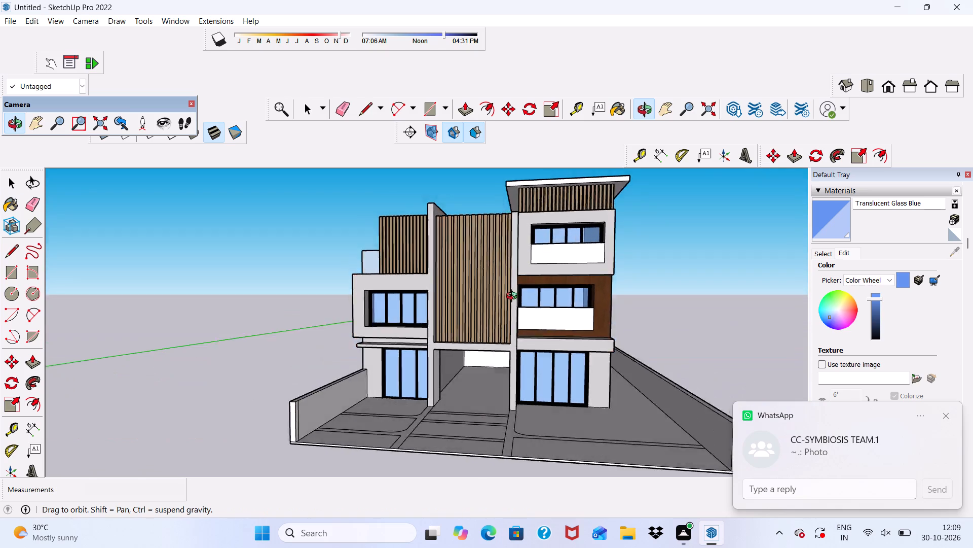
{"action": "middle_click_drag", "start_coordinate": [514, 297], "coordinate": [573, 327]}
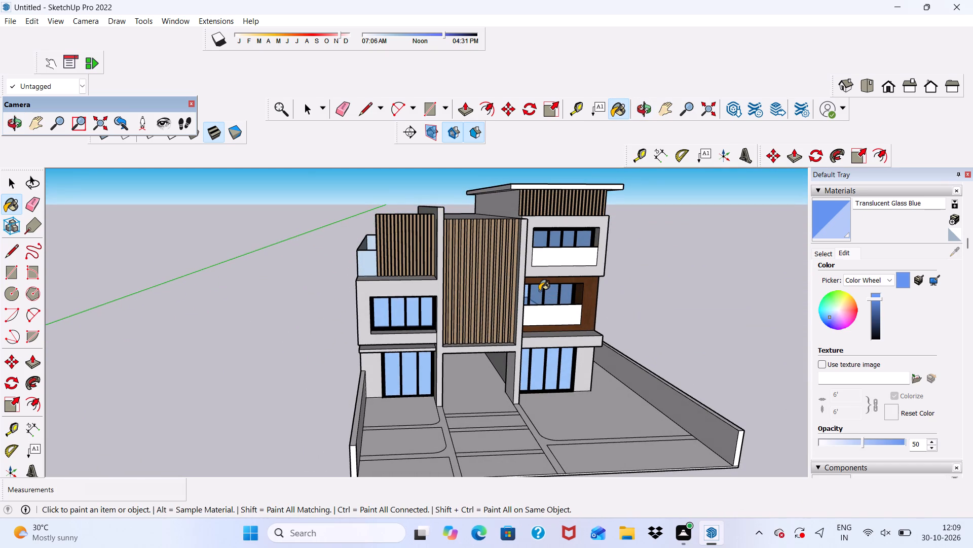
{"action": "scroll", "coordinate": [536, 287], "scroll_direction": "up", "scroll_amount": 6}
{"action": "scroll", "coordinate": [499, 250], "scroll_direction": "down", "scroll_amount": 5}
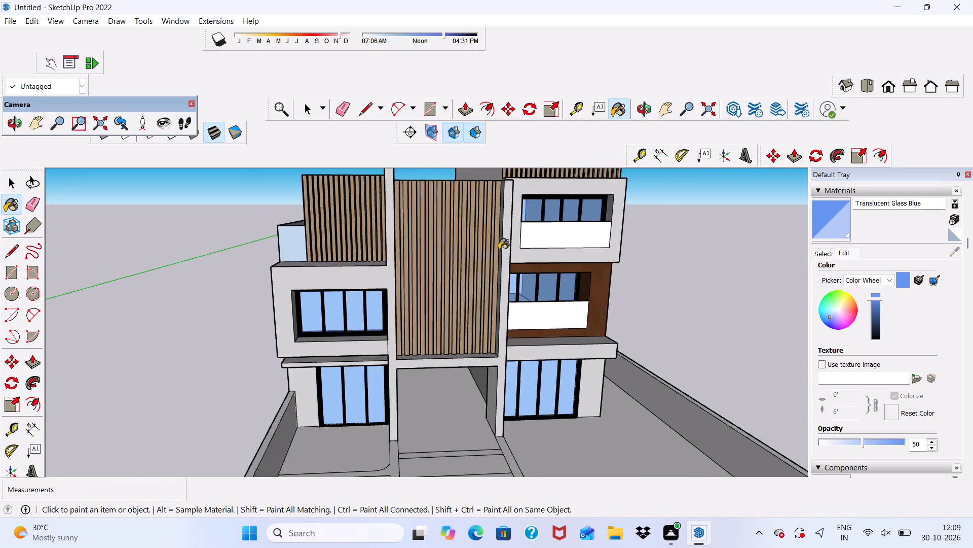
{"action": "scroll", "coordinate": [499, 250], "scroll_direction": "down", "scroll_amount": 8}
{"action": "middle_click_drag", "start_coordinate": [472, 262], "coordinate": [539, 315]}
{"action": "middle_click_drag", "start_coordinate": [521, 298], "coordinate": [446, 231]}
Paint the short front parapet beside the terrace slats, above the window box, with Translucent Glass Gray from Glass and Mirrors.
{"action": "scroll", "coordinate": [401, 224], "scroll_direction": "up", "scroll_amount": 19}
{"action": "middle_click_drag", "start_coordinate": [419, 244], "coordinate": [431, 316]}
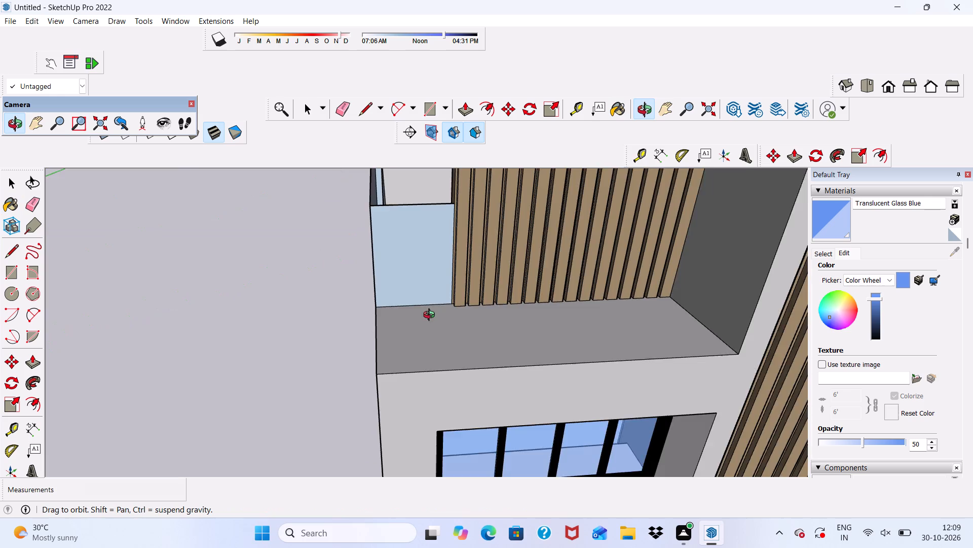
{"action": "middle_click_drag", "start_coordinate": [431, 316], "coordinate": [311, 389]}
{"action": "middle_click_drag", "start_coordinate": [437, 306], "coordinate": [583, 267]}
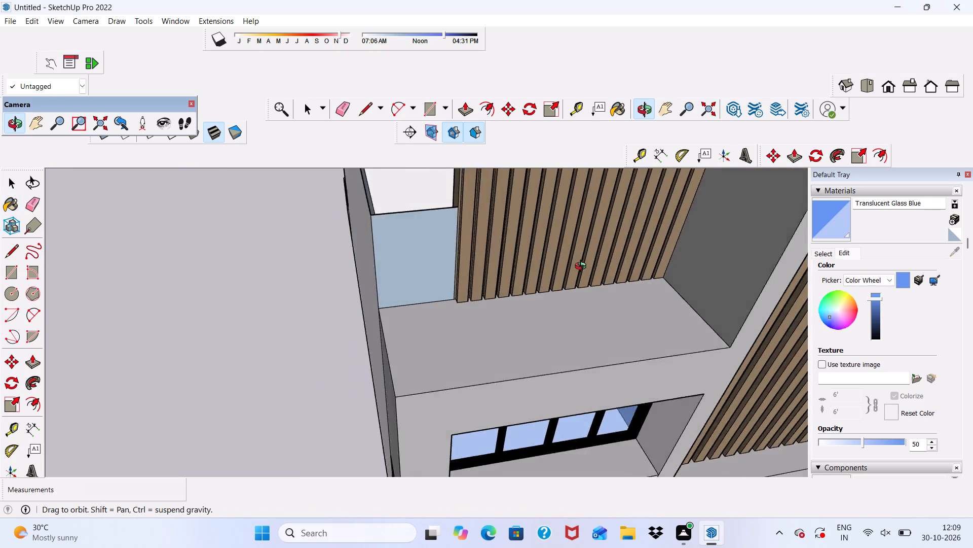
{"action": "middle_click_drag", "start_coordinate": [583, 267], "coordinate": [544, 251]}
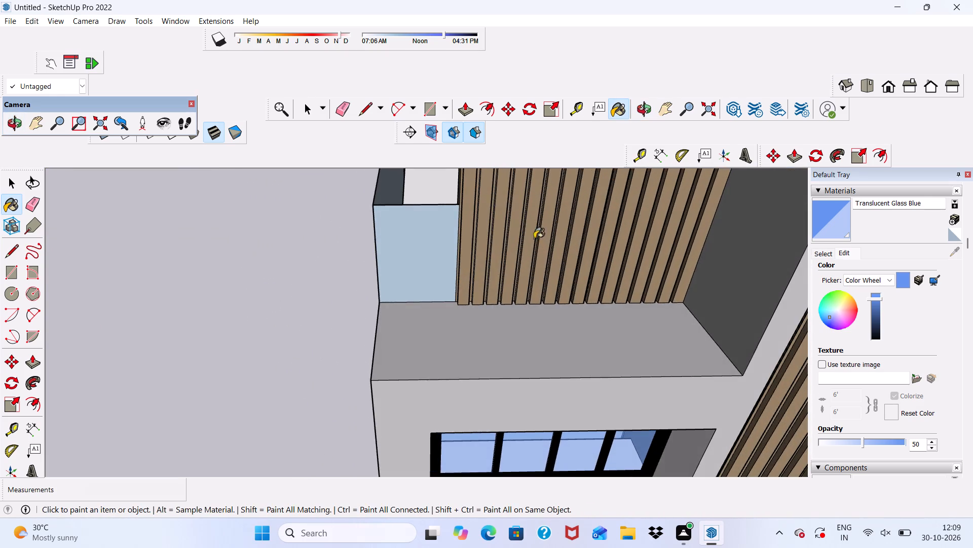
{"action": "scroll", "coordinate": [473, 238], "scroll_direction": "down", "scroll_amount": 5}
{"action": "key", "text": "space"}
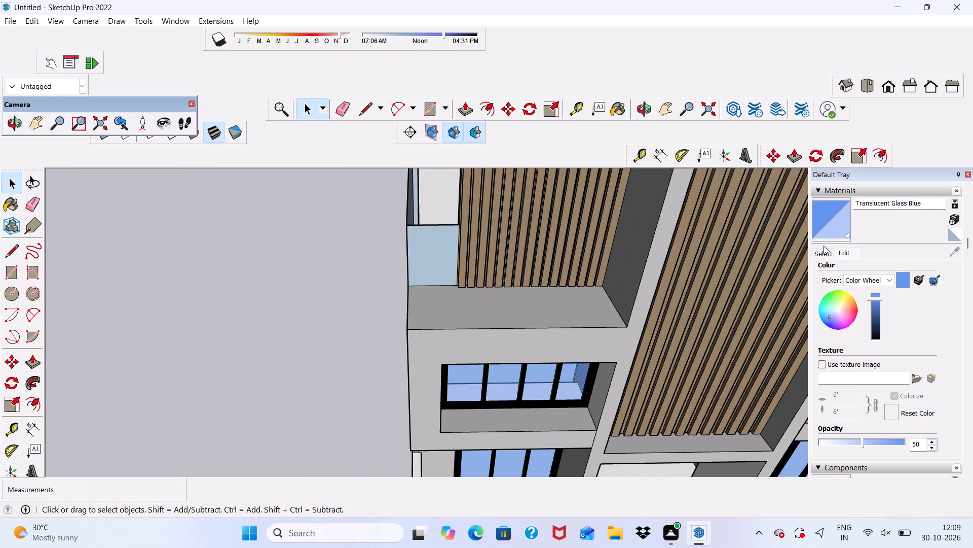
{"action": "left_click", "coordinate": [824, 251]}
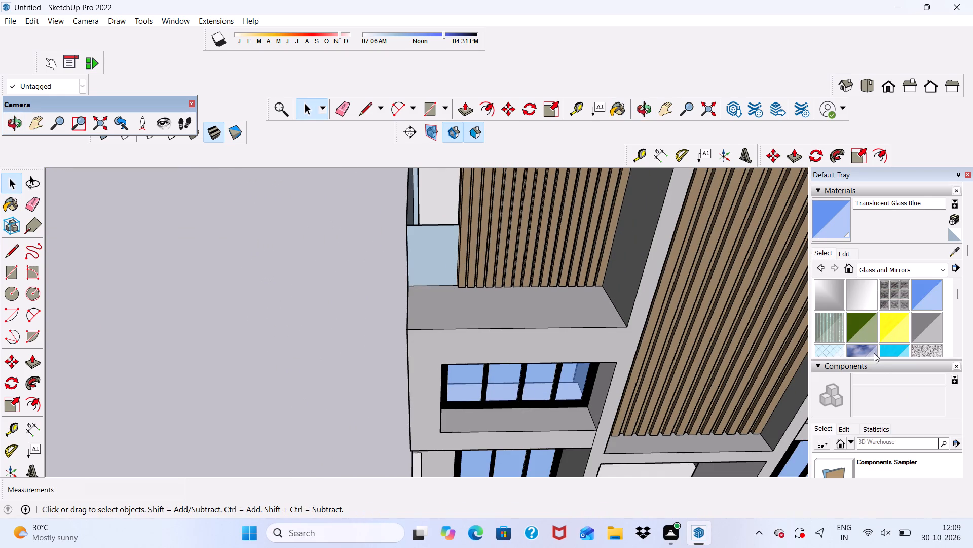
{"action": "left_click", "coordinate": [929, 346]}
{"action": "scroll", "coordinate": [491, 322], "scroll_direction": "down", "scroll_amount": 3}
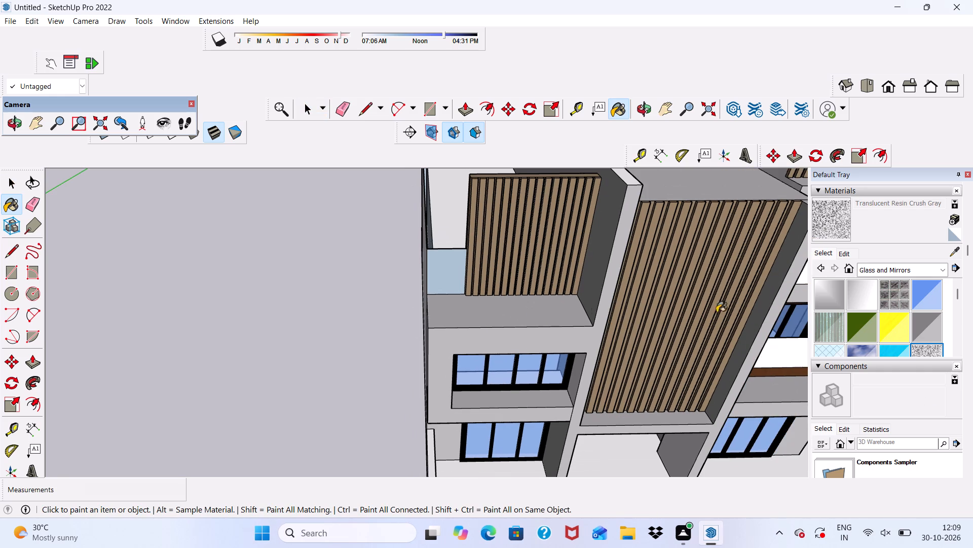
{"action": "left_click", "coordinate": [919, 316]}
{"action": "scroll", "coordinate": [488, 325], "scroll_direction": "up", "scroll_amount": 3}
{"action": "left_click", "coordinate": [423, 233]}
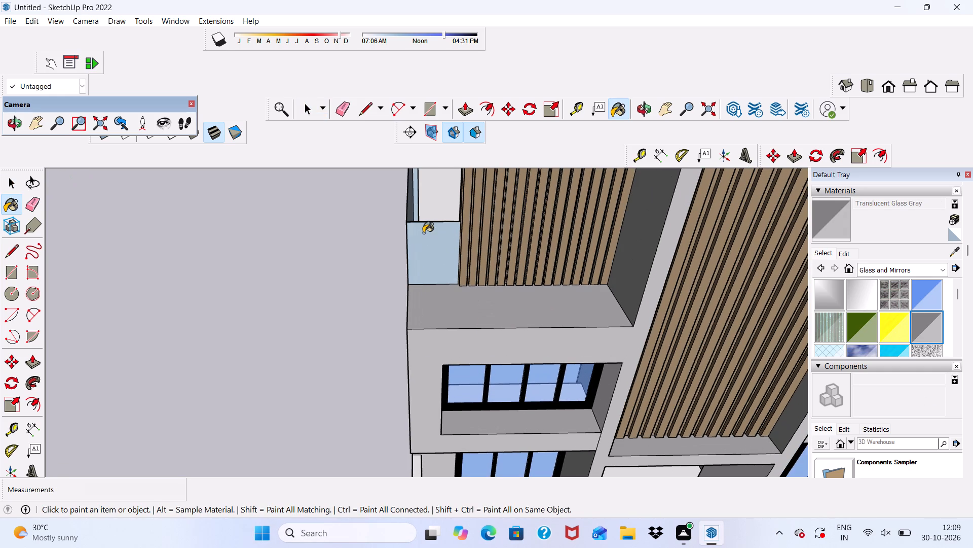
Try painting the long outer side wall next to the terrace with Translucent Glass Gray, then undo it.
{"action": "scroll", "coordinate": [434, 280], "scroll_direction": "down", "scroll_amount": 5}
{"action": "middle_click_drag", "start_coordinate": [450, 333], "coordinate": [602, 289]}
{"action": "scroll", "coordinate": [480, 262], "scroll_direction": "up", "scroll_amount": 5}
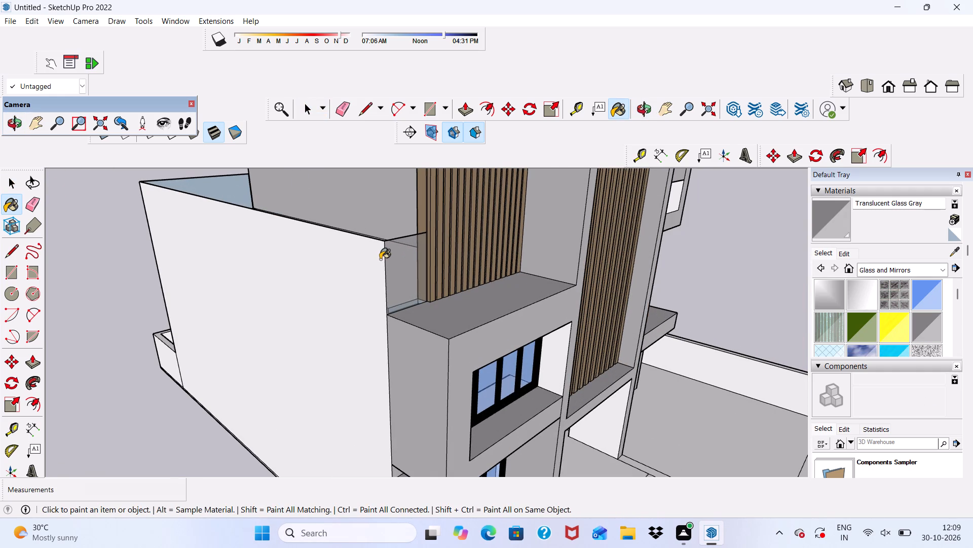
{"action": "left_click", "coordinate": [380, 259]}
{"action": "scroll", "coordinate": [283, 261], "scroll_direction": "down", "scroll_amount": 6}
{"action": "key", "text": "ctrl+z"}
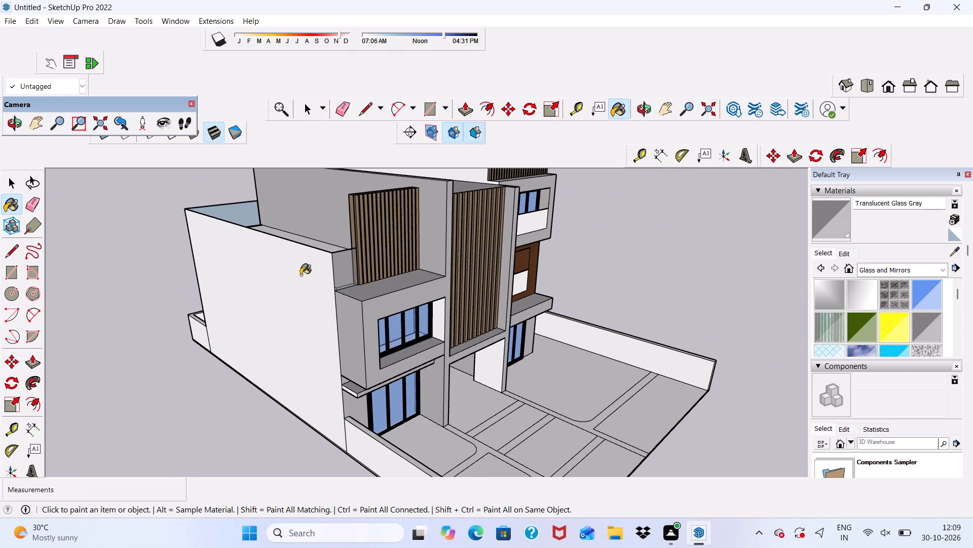
Draw a 41' 6" line across the long outer side wall, level with the top of the front window box, to separate the terrace parapet.
{"action": "left_click", "coordinate": [362, 109]}
{"action": "scroll", "coordinate": [292, 382], "scroll_direction": "down", "scroll_amount": 1}
{"action": "scroll", "coordinate": [281, 400], "scroll_direction": "up", "scroll_amount": 1}
{"action": "middle_click_drag", "start_coordinate": [281, 400], "coordinate": [472, 419]}
{"action": "scroll", "coordinate": [507, 332], "scroll_direction": "up", "scroll_amount": 4}
{"action": "scroll", "coordinate": [498, 320], "scroll_direction": "down", "scroll_amount": 1}
{"action": "scroll", "coordinate": [472, 294], "scroll_direction": "up", "scroll_amount": 3}
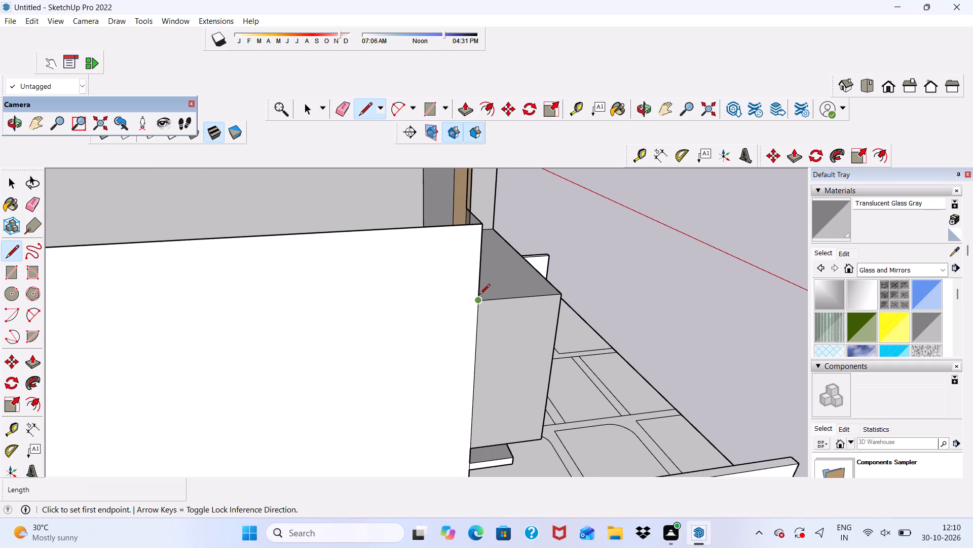
{"action": "left_click", "coordinate": [480, 300]}
{"action": "scroll", "coordinate": [480, 301], "scroll_direction": "down", "scroll_amount": 7}
{"action": "scroll", "coordinate": [533, 327], "scroll_direction": "down", "scroll_amount": 7}
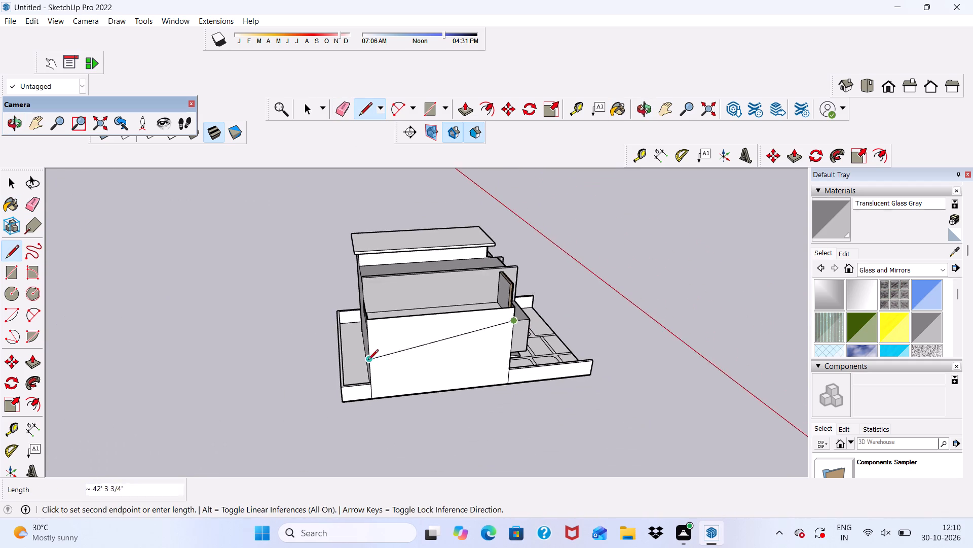
{"action": "scroll", "coordinate": [354, 358], "scroll_direction": "up", "scroll_amount": 5}
{"action": "scroll", "coordinate": [386, 309], "scroll_direction": "up", "scroll_amount": 4}
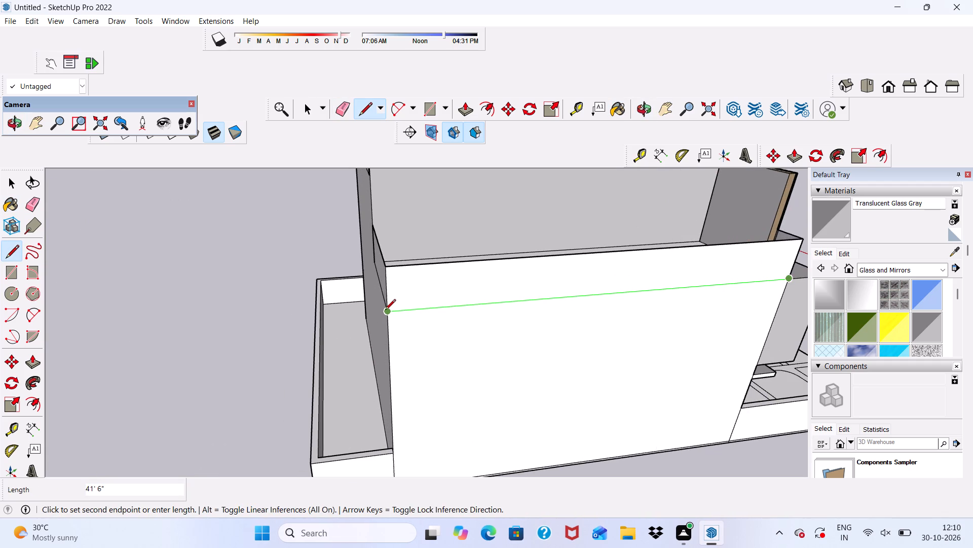
{"action": "left_click", "coordinate": [385, 311]}
{"action": "scroll", "coordinate": [323, 299], "scroll_direction": "down", "scroll_amount": 5}
{"action": "key", "text": "space"}
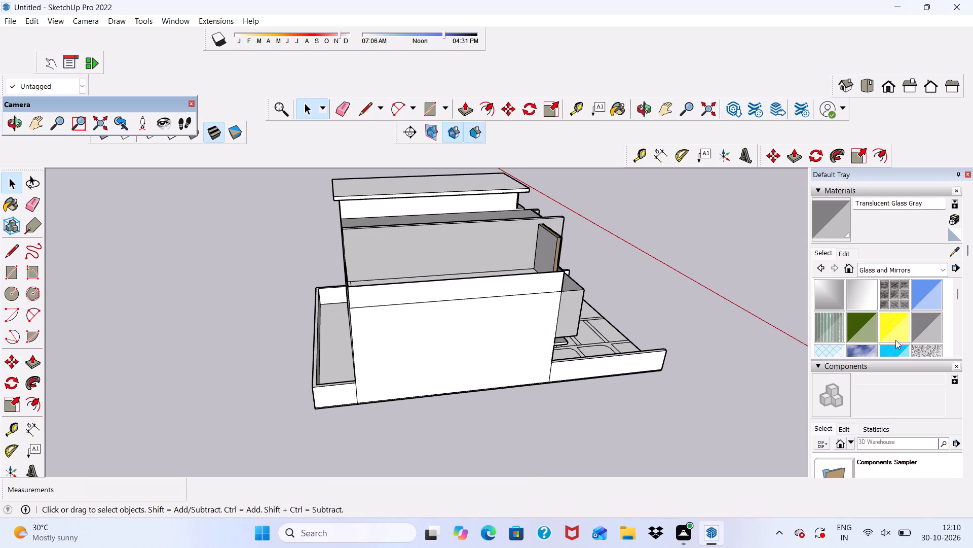
Paint the terrace's long side parapet strip and its short rear parapet with Translucent Glass Gray.
{"action": "left_click", "coordinate": [922, 324]}
{"action": "scroll", "coordinate": [613, 303], "scroll_direction": "up", "scroll_amount": 4}
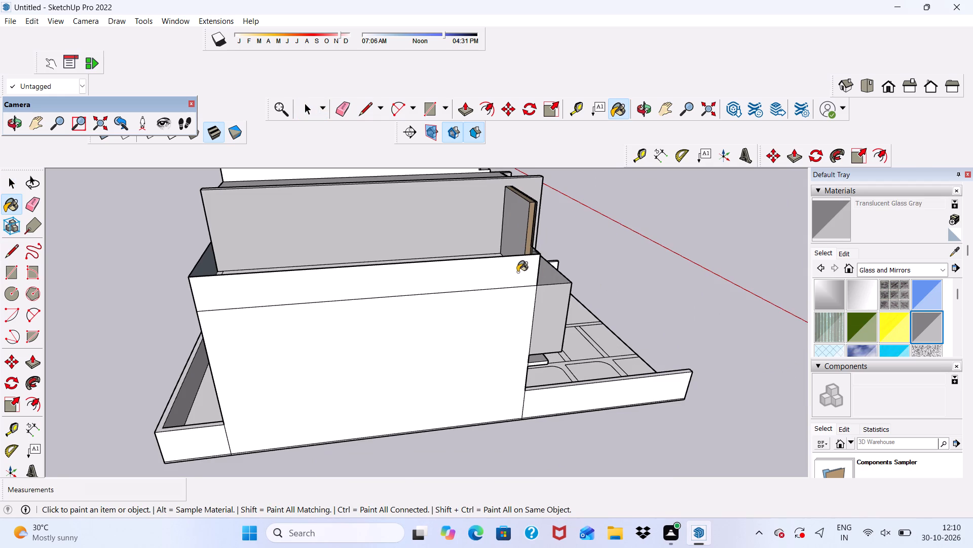
{"action": "left_click", "coordinate": [515, 269]}
{"action": "scroll", "coordinate": [515, 269], "scroll_direction": "down", "scroll_amount": 4}
{"action": "middle_click_drag", "start_coordinate": [418, 312], "coordinate": [544, 316]}
{"action": "scroll", "coordinate": [471, 317], "scroll_direction": "up", "scroll_amount": 5}
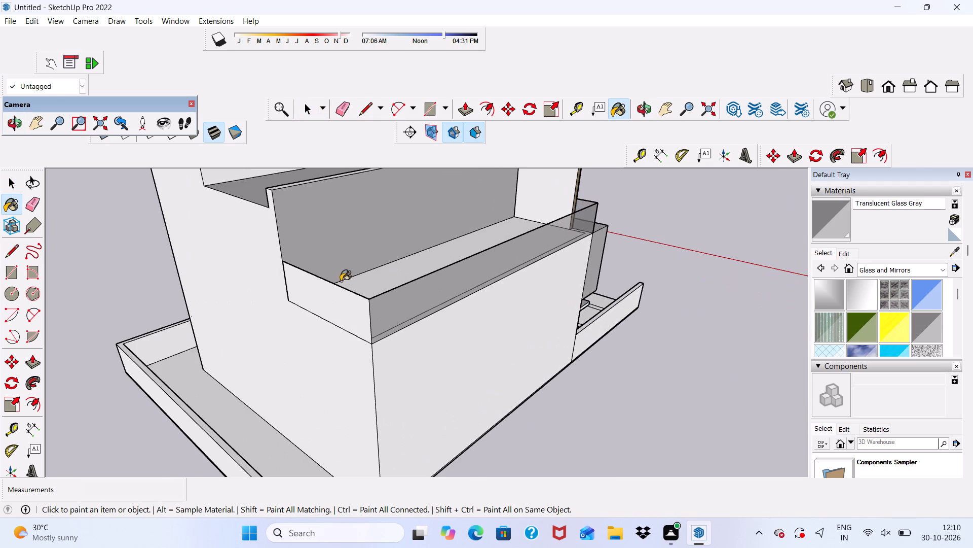
{"action": "left_click", "coordinate": [341, 295]}
{"action": "scroll", "coordinate": [348, 284], "scroll_direction": "down", "scroll_amount": 6}
{"action": "middle_click_drag", "start_coordinate": [403, 363], "coordinate": [0, 309]}
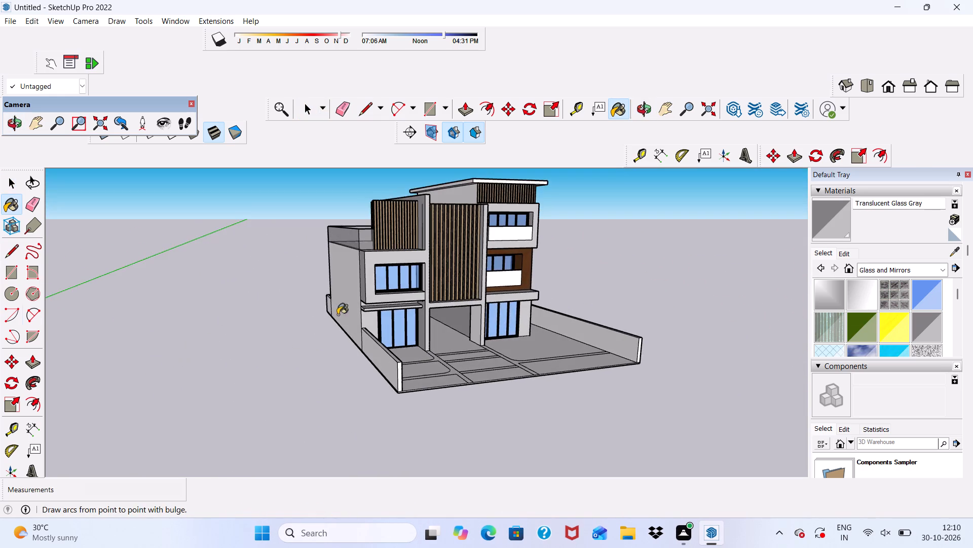
Paint the balcony parapets in front of the wood-surround window and the top-floor window with Translucent Glass Gray.
{"action": "middle_click_drag", "start_coordinate": [454, 315], "coordinate": [351, 356]}
{"action": "scroll", "coordinate": [613, 249], "scroll_direction": "up", "scroll_amount": 5}
{"action": "scroll", "coordinate": [509, 289], "scroll_direction": "up", "scroll_amount": 4}
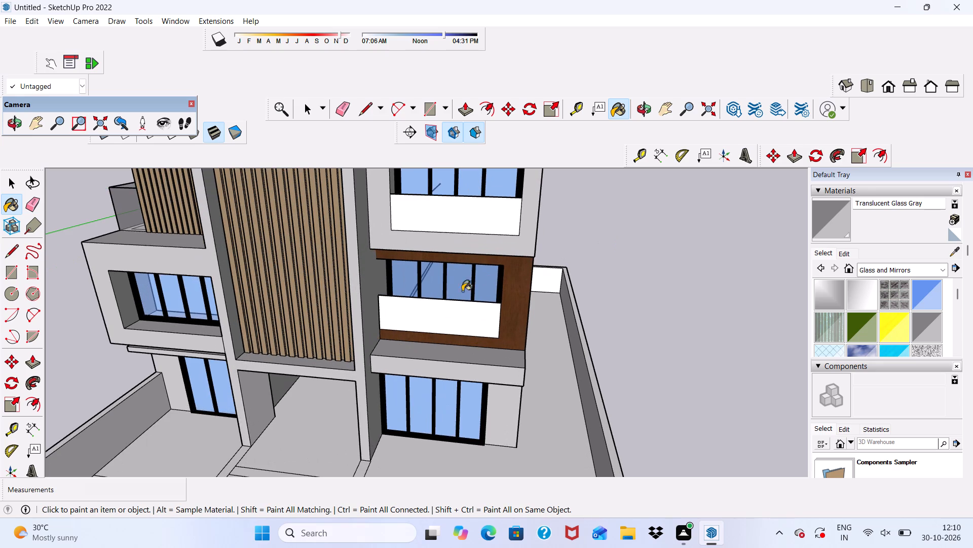
{"action": "left_click", "coordinate": [439, 309]}
{"action": "scroll", "coordinate": [457, 222], "scroll_direction": "up", "scroll_amount": 4}
{"action": "left_click", "coordinate": [452, 206]}
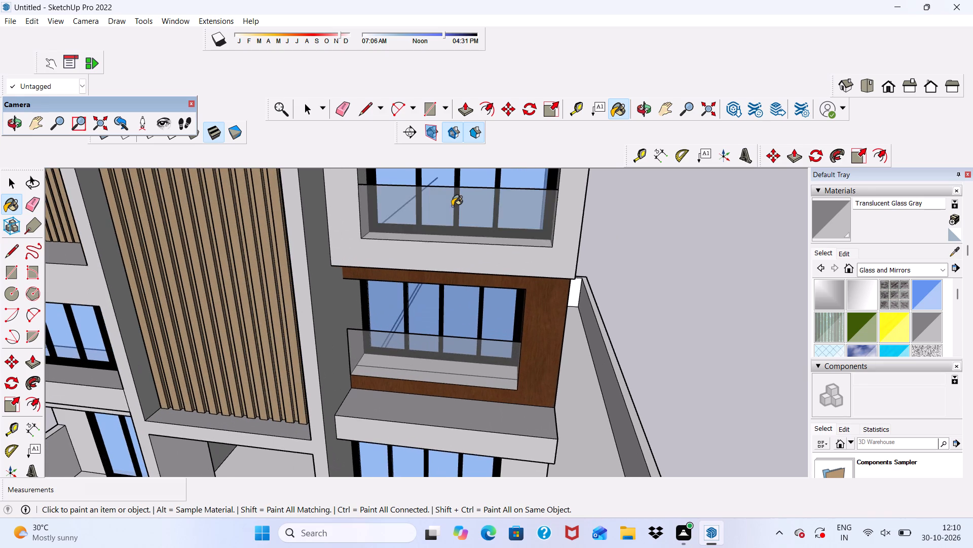
{"action": "scroll", "coordinate": [446, 207], "scroll_direction": "down", "scroll_amount": 14}
{"action": "middle_click_drag", "start_coordinate": [311, 315], "coordinate": [403, 178]}
{"action": "scroll", "coordinate": [401, 176], "scroll_direction": "up", "scroll_amount": 9}
{"action": "key", "text": "space"}
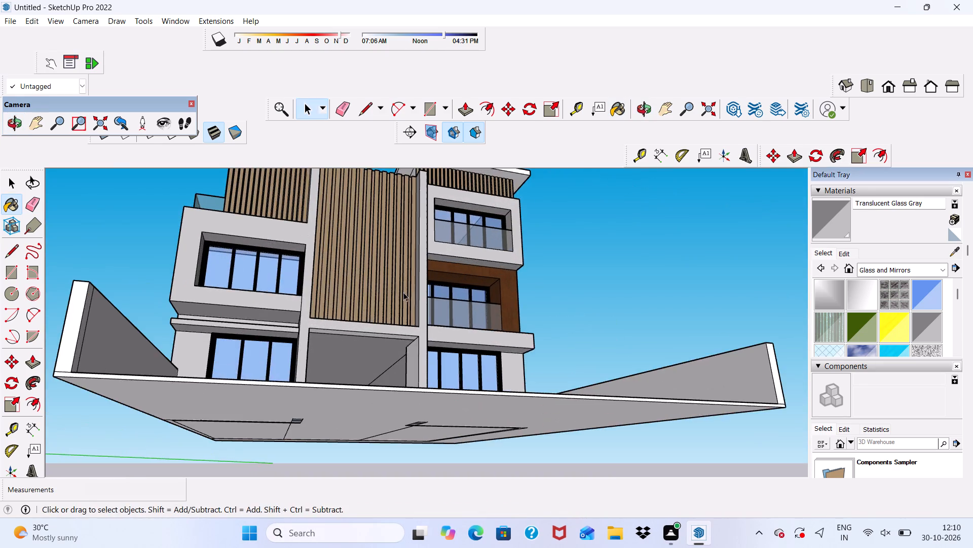
Examine the front facade, its glass parapets and the front yard from several angles.
{"action": "middle_click_drag", "start_coordinate": [403, 295], "coordinate": [335, 386]}
{"action": "scroll", "coordinate": [406, 340], "scroll_direction": "up", "scroll_amount": 1}
{"action": "scroll", "coordinate": [414, 313], "scroll_direction": "down", "scroll_amount": 8}
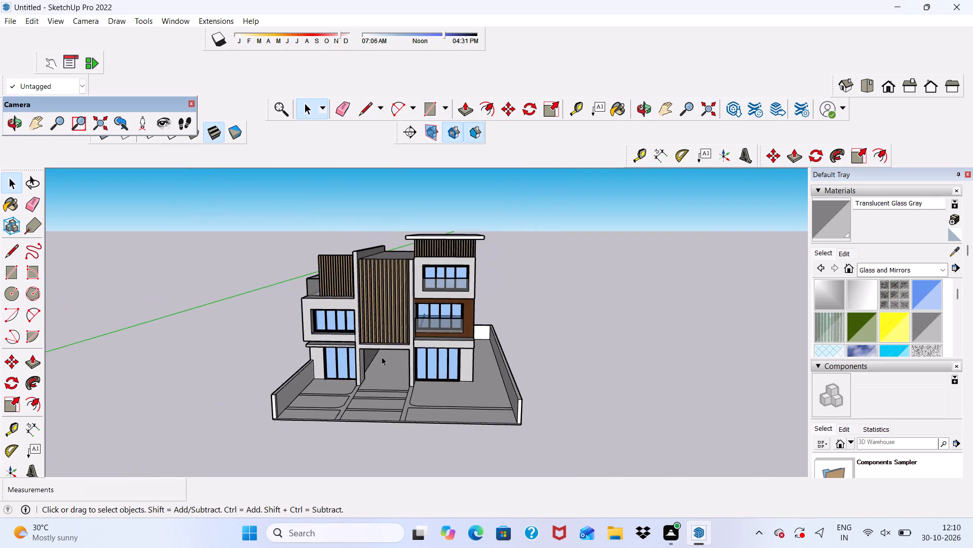
{"action": "scroll", "coordinate": [357, 315], "scroll_direction": "up", "scroll_amount": 11}
{"action": "middle_click_drag", "start_coordinate": [384, 241], "coordinate": [340, 344]}
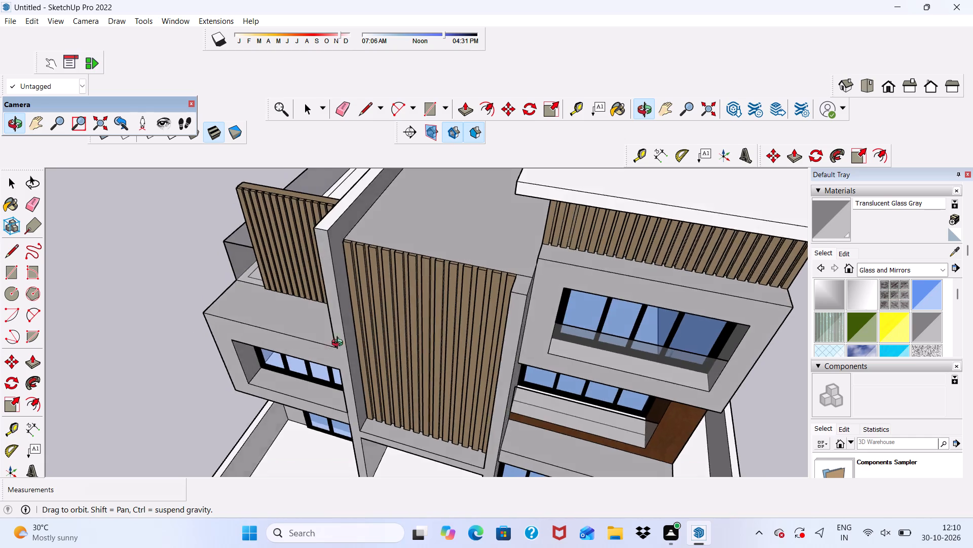
{"action": "middle_click_drag", "start_coordinate": [340, 344], "coordinate": [472, 249]}
{"action": "scroll", "coordinate": [422, 218], "scroll_direction": "up", "scroll_amount": 1}
{"action": "scroll", "coordinate": [422, 218], "scroll_direction": "down", "scroll_amount": 6}
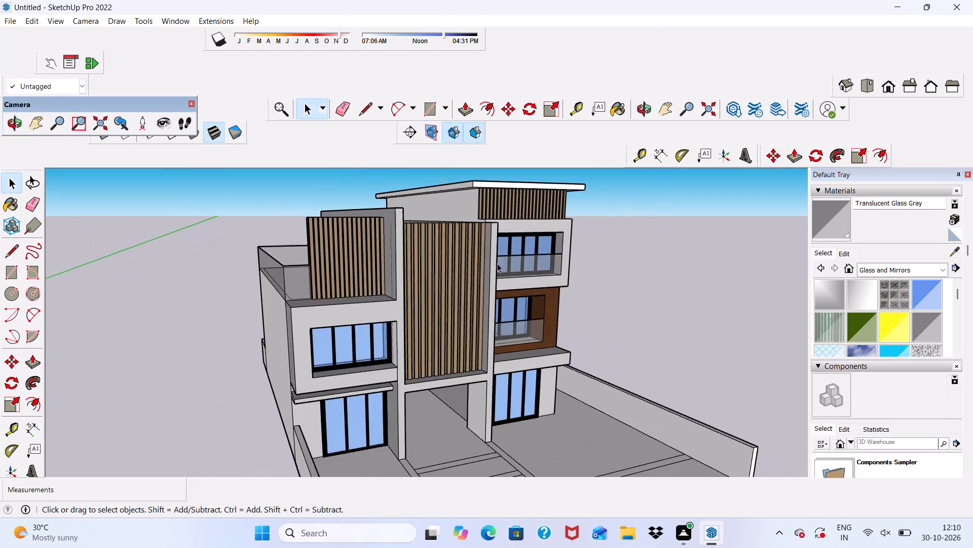
{"action": "scroll", "coordinate": [497, 263], "scroll_direction": "down", "scroll_amount": 8}
{"action": "middle_click_drag", "start_coordinate": [515, 314], "coordinate": [385, 400]}
{"action": "scroll", "coordinate": [424, 418], "scroll_direction": "up", "scroll_amount": 5}
{"action": "scroll", "coordinate": [562, 400], "scroll_direction": "up", "scroll_amount": 3}
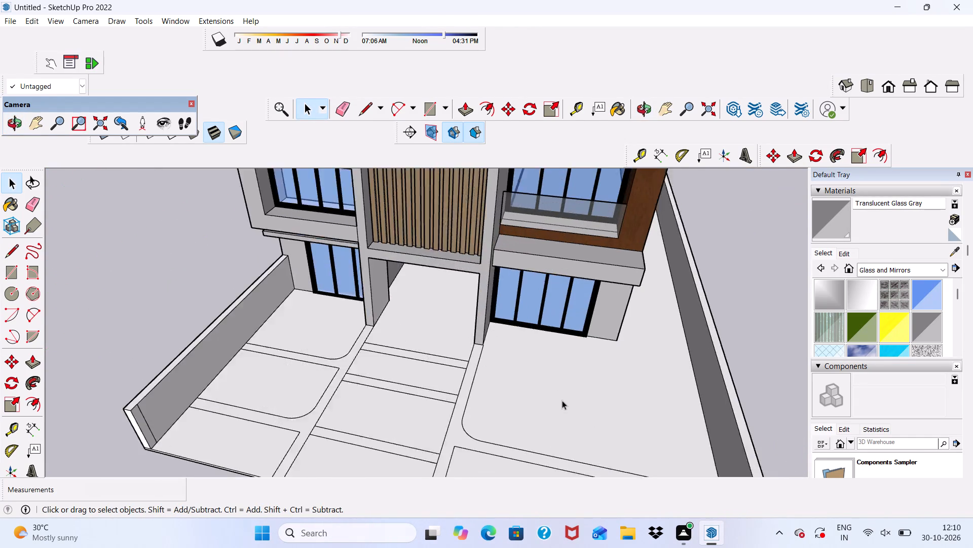
{"action": "scroll", "coordinate": [562, 400], "scroll_direction": "up", "scroll_amount": 2}
{"action": "scroll", "coordinate": [466, 269], "scroll_direction": "down", "scroll_amount": 11}
{"action": "middle_click_drag", "start_coordinate": [483, 316], "coordinate": [509, 242]}
{"action": "scroll", "coordinate": [509, 242], "scroll_direction": "up", "scroll_amount": 6}
{"action": "scroll", "coordinate": [509, 242], "scroll_direction": "down", "scroll_amount": 2}
{"action": "scroll", "coordinate": [433, 282], "scroll_direction": "up", "scroll_amount": 3}
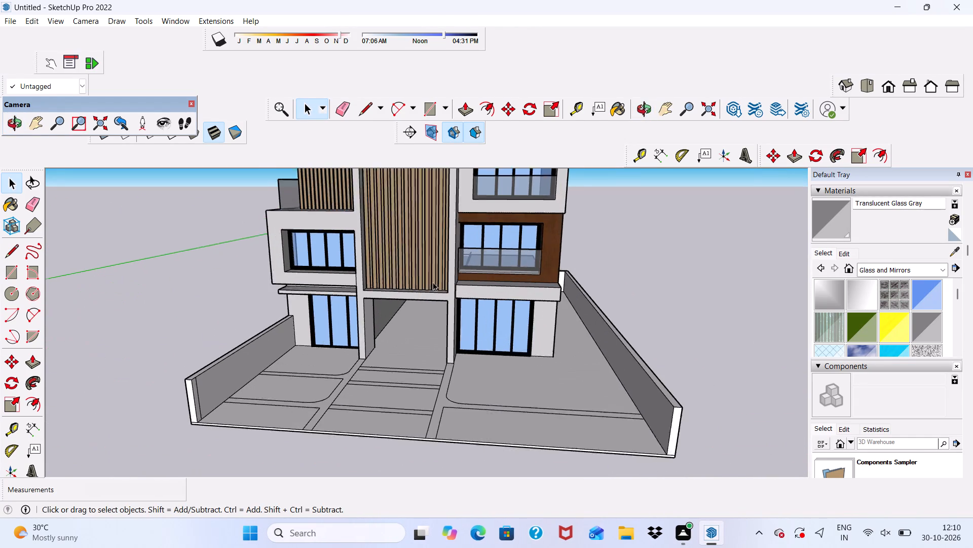
{"action": "scroll", "coordinate": [433, 282], "scroll_direction": "up", "scroll_amount": 2}
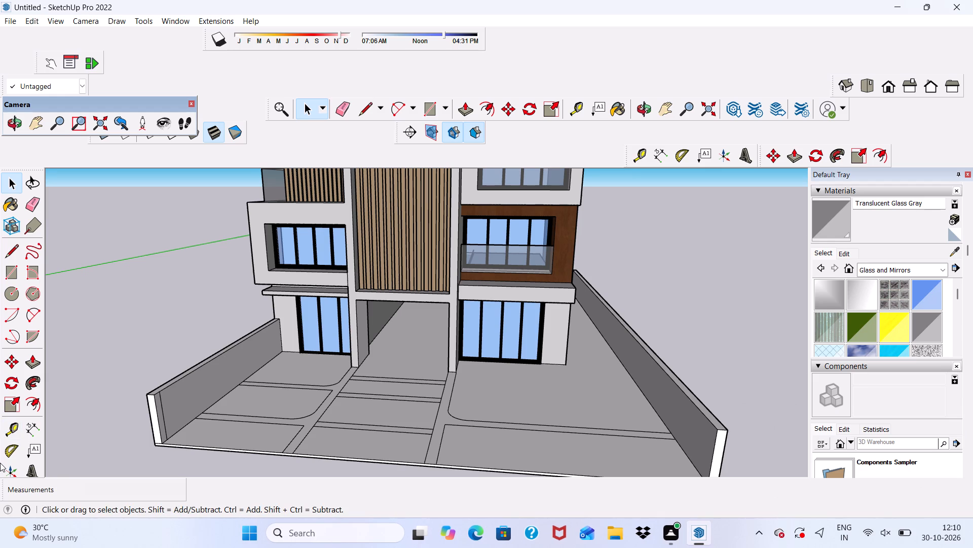
{"action": "scroll", "coordinate": [3, 475], "scroll_direction": "down", "scroll_amount": 1}
{"action": "scroll", "coordinate": [0, 424], "scroll_direction": "up", "scroll_amount": 1}
{"action": "scroll", "coordinate": [556, 394], "scroll_direction": "up", "scroll_amount": 1}
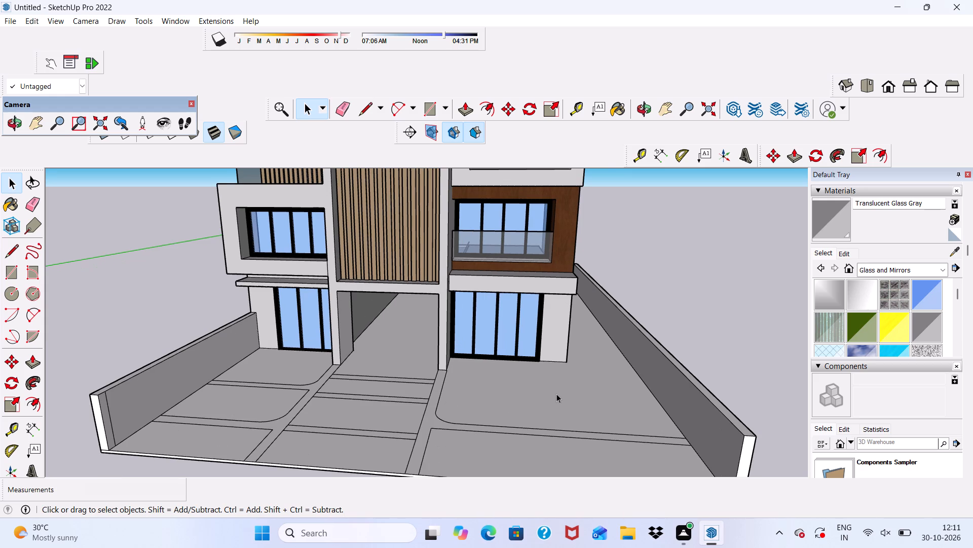
{"action": "scroll", "coordinate": [556, 394], "scroll_direction": "down", "scroll_amount": 3}
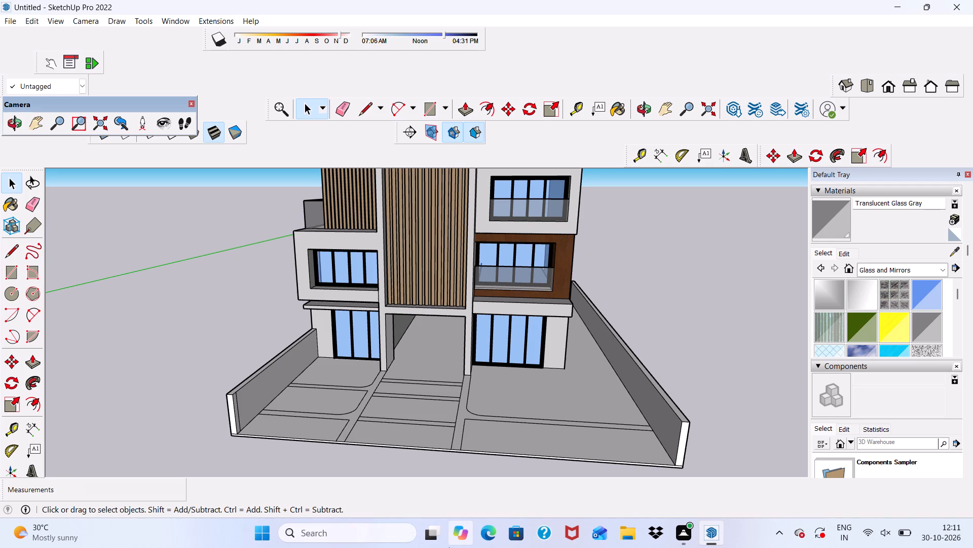
Paint the three yard panels on the terrace side with Grass Dark Green from Landscaping, Fencing and Vegetation.
{"action": "key", "text": "space"}
{"action": "scroll", "coordinate": [447, 346], "scroll_direction": "up", "scroll_amount": 3}
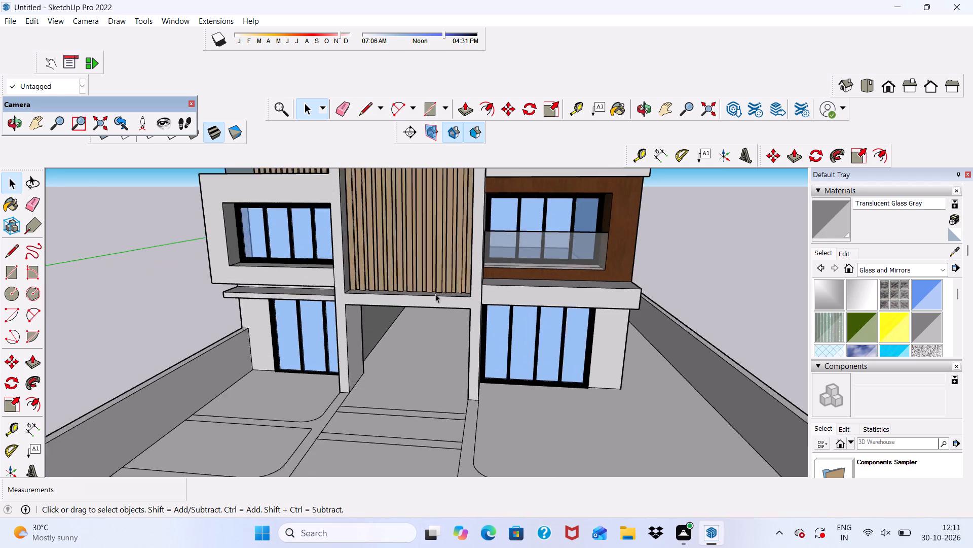
{"action": "scroll", "coordinate": [435, 294], "scroll_direction": "down", "scroll_amount": 5}
{"action": "middle_click_drag", "start_coordinate": [434, 314], "coordinate": [449, 410]}
{"action": "scroll", "coordinate": [419, 384], "scroll_direction": "up", "scroll_amount": 5}
{"action": "scroll", "coordinate": [344, 229], "scroll_direction": "down", "scroll_amount": 6}
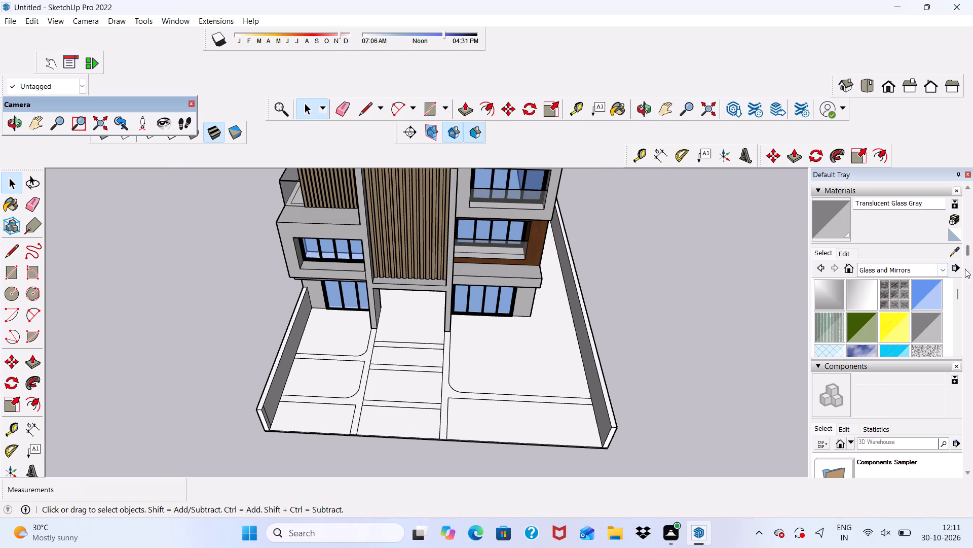
{"action": "left_click", "coordinate": [938, 273]}
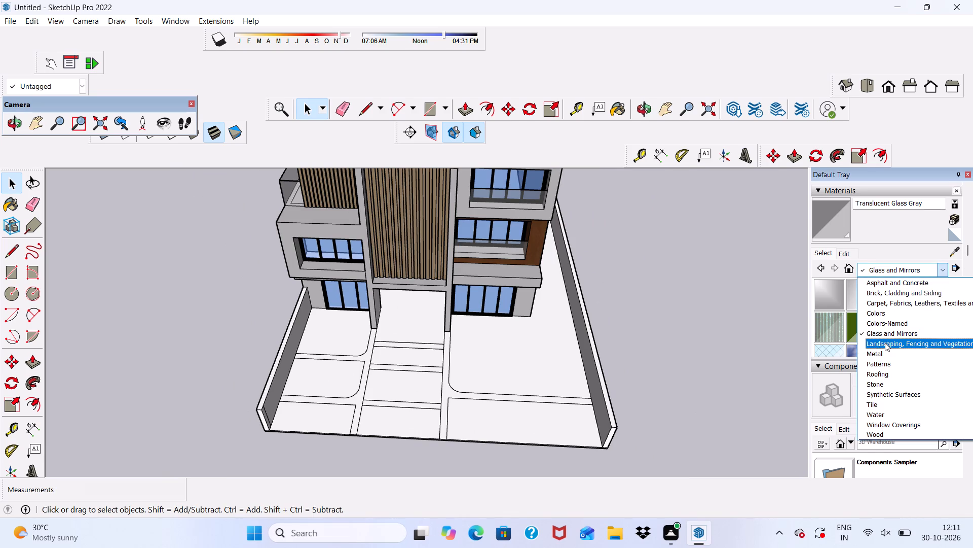
{"action": "left_click", "coordinate": [885, 342]}
{"action": "scroll", "coordinate": [884, 337], "scroll_direction": "down", "scroll_amount": 2}
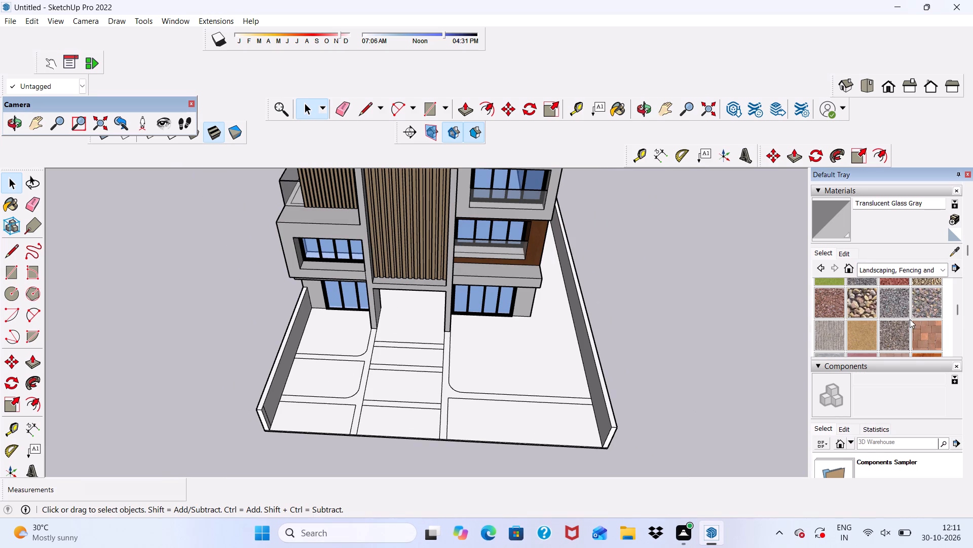
{"action": "scroll", "coordinate": [900, 317], "scroll_direction": "up", "scroll_amount": 1}
{"action": "left_click", "coordinate": [919, 302]}
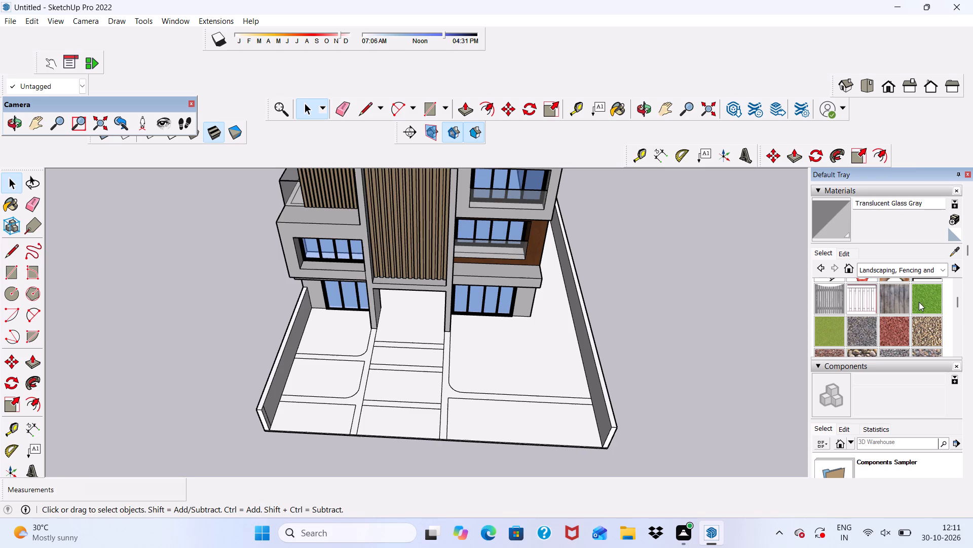
{"action": "scroll", "coordinate": [261, 352], "scroll_direction": "up", "scroll_amount": 8}
{"action": "left_click", "coordinate": [364, 325]}
{"action": "scroll", "coordinate": [399, 420], "scroll_direction": "up", "scroll_amount": 4}
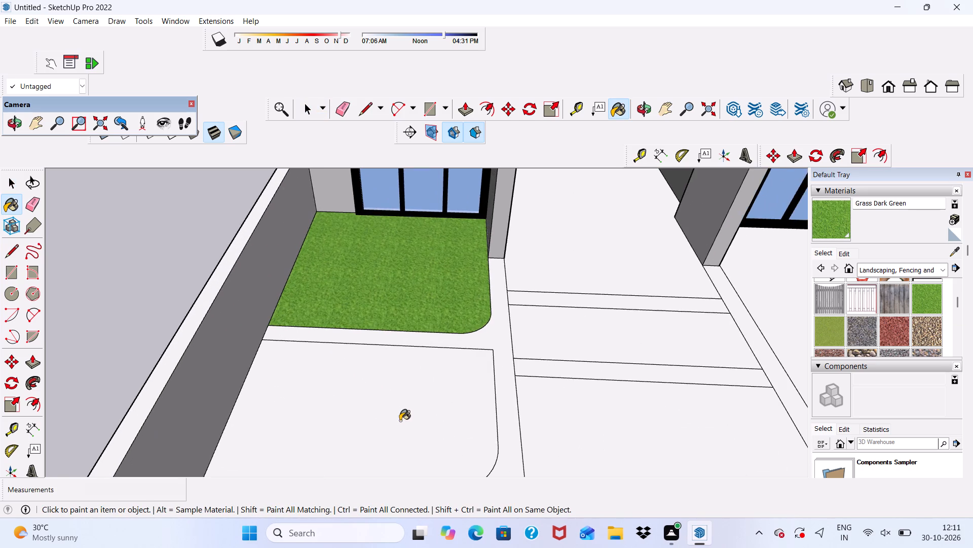
{"action": "left_click", "coordinate": [400, 421]}
{"action": "scroll", "coordinate": [380, 334], "scroll_direction": "down", "scroll_amount": 8}
{"action": "scroll", "coordinate": [388, 448], "scroll_direction": "up", "scroll_amount": 5}
{"action": "left_click", "coordinate": [379, 440]}
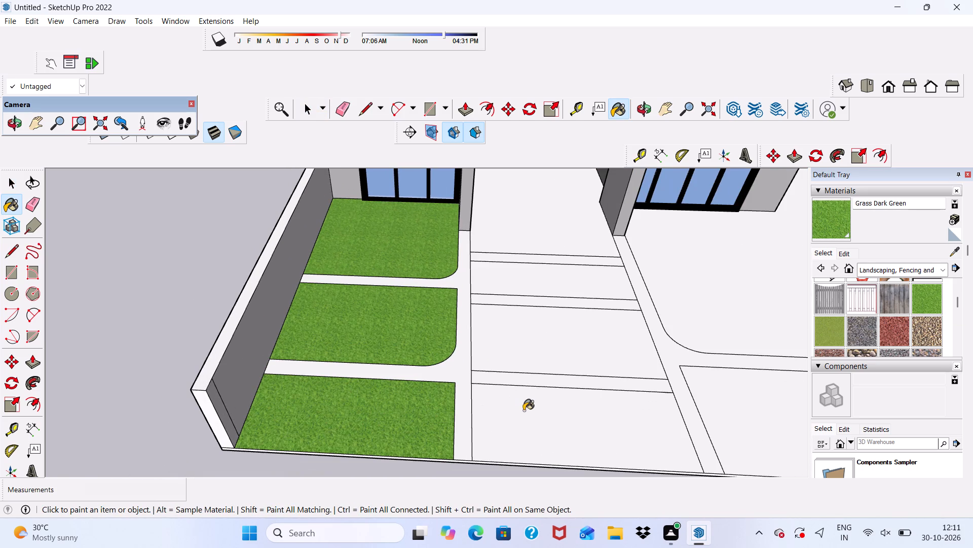
Paint the three central yard panels in front of the entrance passage with Grass Dark Green.
{"action": "left_click", "coordinate": [523, 410]}
{"action": "left_click", "coordinate": [515, 344]}
{"action": "left_click", "coordinate": [508, 289]}
{"action": "scroll", "coordinate": [493, 250], "scroll_direction": "down", "scroll_amount": 5}
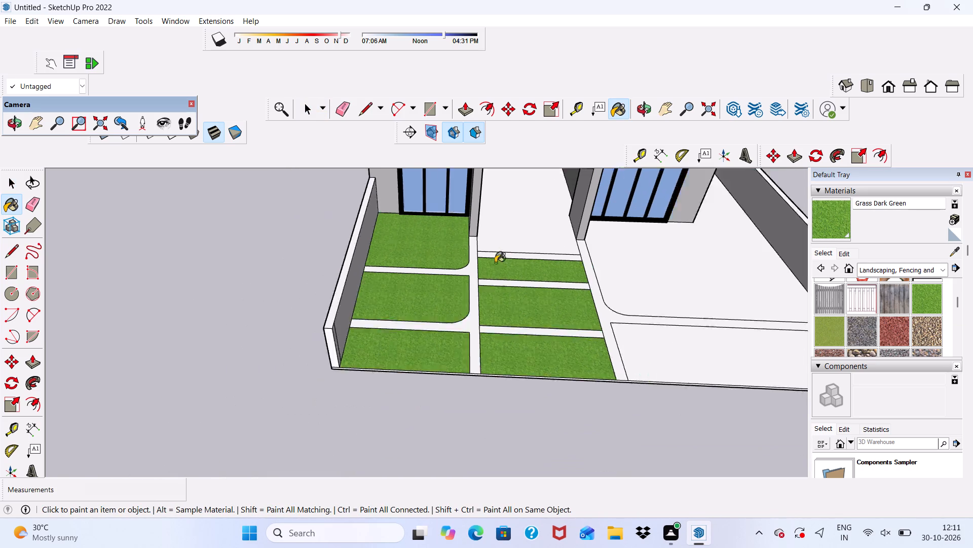
Paint the two large yard panels on the wood-surround window side with Grass Dark Green.
{"action": "scroll", "coordinate": [495, 263], "scroll_direction": "down", "scroll_amount": 2}
{"action": "scroll", "coordinate": [542, 344], "scroll_direction": "up", "scroll_amount": 1}
{"action": "middle_click_drag", "start_coordinate": [542, 344], "coordinate": [494, 396]}
{"action": "scroll", "coordinate": [625, 370], "scroll_direction": "up", "scroll_amount": 4}
{"action": "left_click", "coordinate": [576, 398]}
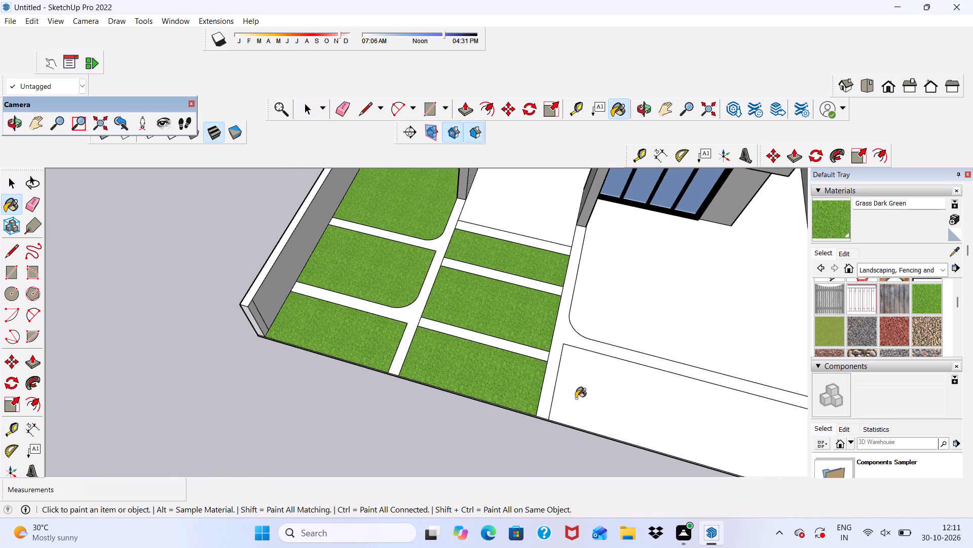
{"action": "left_click", "coordinate": [606, 301]}
{"action": "scroll", "coordinate": [490, 265], "scroll_direction": "down", "scroll_amount": 9}
{"action": "middle_click_drag", "start_coordinate": [455, 310], "coordinate": [571, 214]}
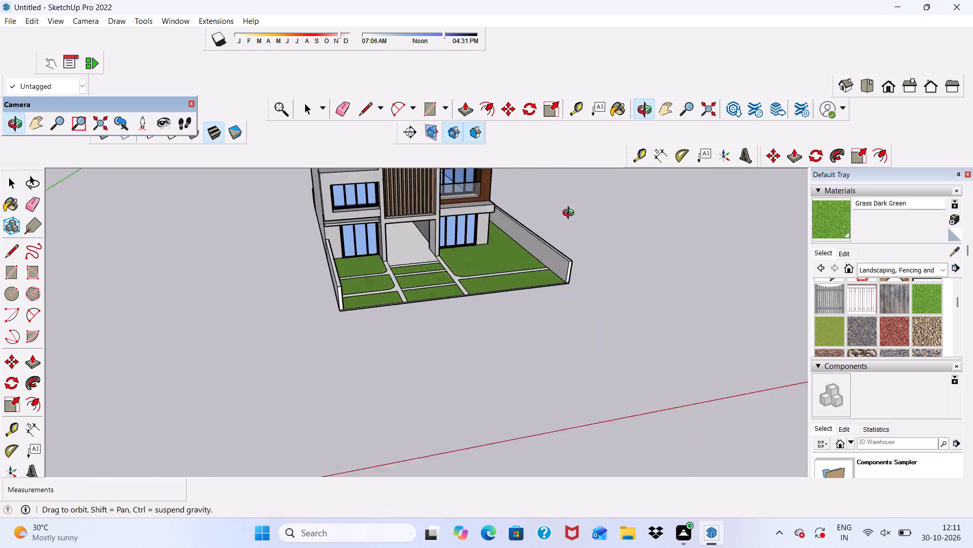
{"action": "middle_click_drag", "start_coordinate": [571, 214], "coordinate": [472, 288]}
{"action": "scroll", "coordinate": [441, 301], "scroll_direction": "up", "scroll_amount": 5}
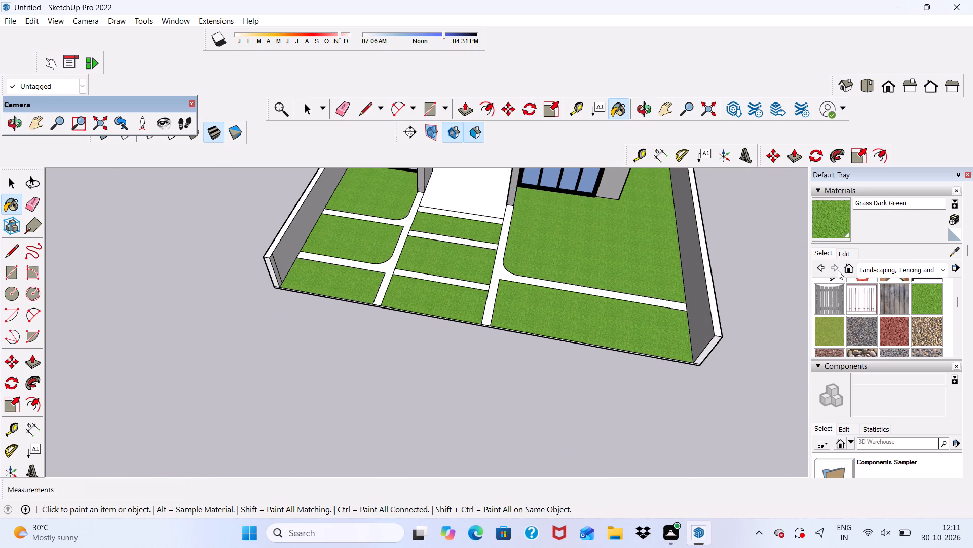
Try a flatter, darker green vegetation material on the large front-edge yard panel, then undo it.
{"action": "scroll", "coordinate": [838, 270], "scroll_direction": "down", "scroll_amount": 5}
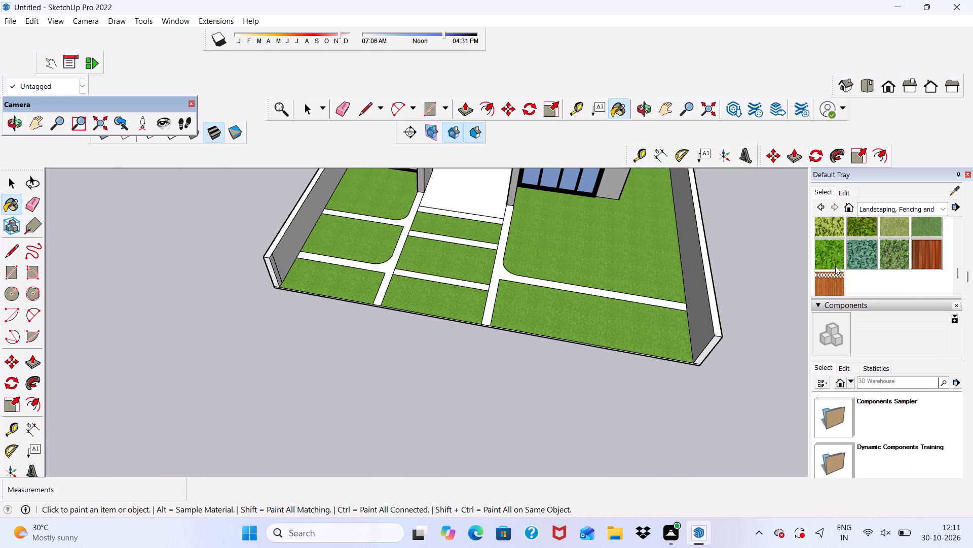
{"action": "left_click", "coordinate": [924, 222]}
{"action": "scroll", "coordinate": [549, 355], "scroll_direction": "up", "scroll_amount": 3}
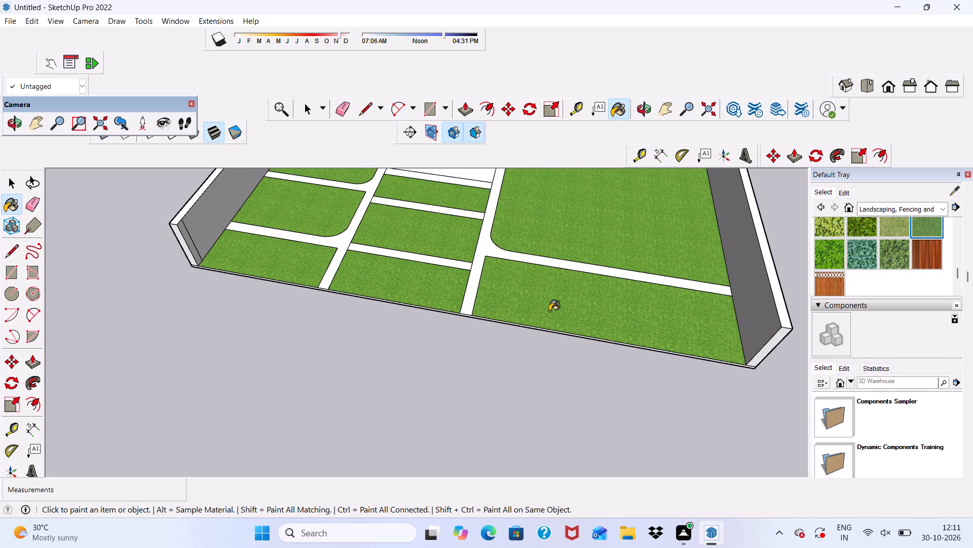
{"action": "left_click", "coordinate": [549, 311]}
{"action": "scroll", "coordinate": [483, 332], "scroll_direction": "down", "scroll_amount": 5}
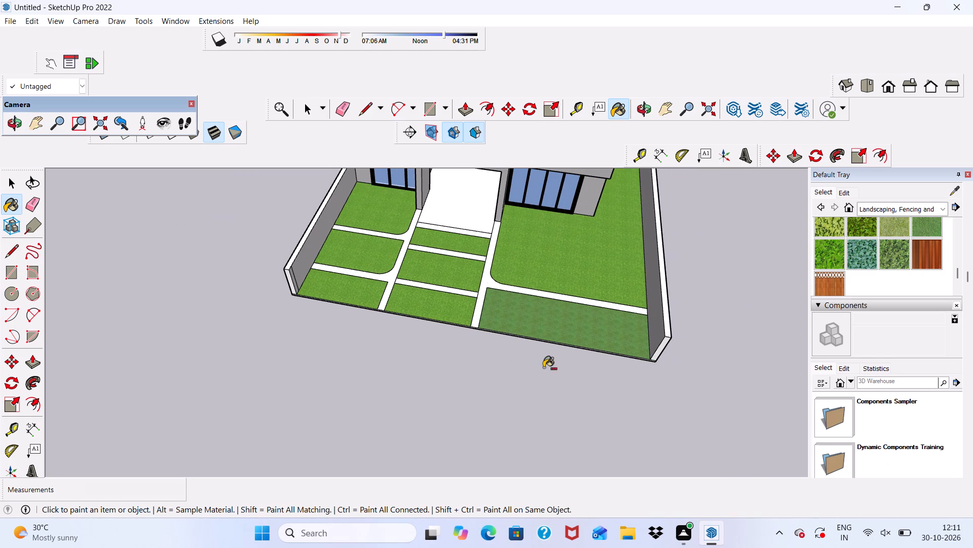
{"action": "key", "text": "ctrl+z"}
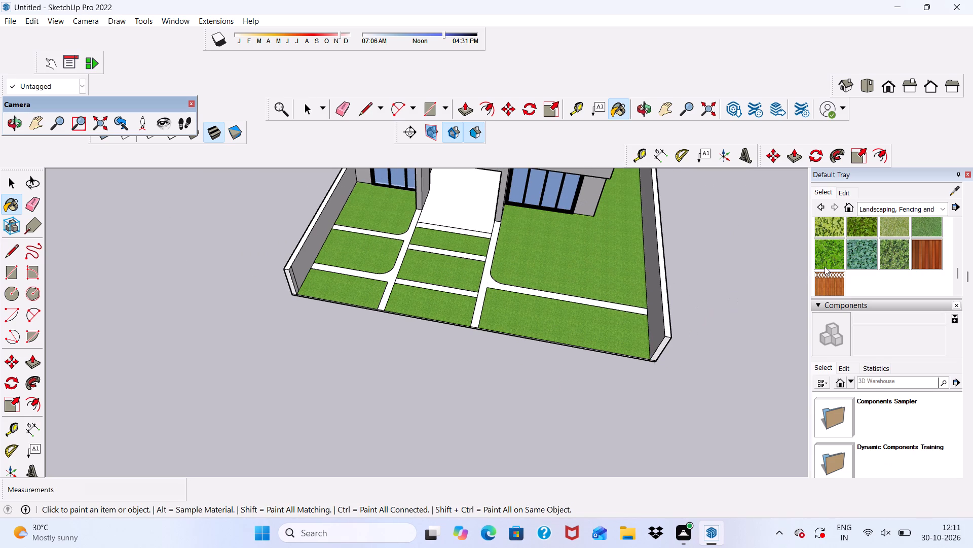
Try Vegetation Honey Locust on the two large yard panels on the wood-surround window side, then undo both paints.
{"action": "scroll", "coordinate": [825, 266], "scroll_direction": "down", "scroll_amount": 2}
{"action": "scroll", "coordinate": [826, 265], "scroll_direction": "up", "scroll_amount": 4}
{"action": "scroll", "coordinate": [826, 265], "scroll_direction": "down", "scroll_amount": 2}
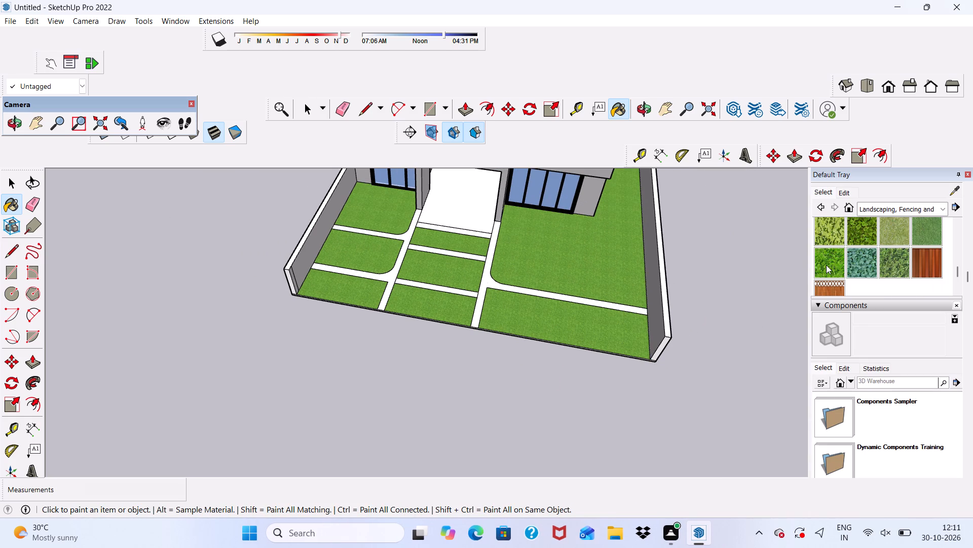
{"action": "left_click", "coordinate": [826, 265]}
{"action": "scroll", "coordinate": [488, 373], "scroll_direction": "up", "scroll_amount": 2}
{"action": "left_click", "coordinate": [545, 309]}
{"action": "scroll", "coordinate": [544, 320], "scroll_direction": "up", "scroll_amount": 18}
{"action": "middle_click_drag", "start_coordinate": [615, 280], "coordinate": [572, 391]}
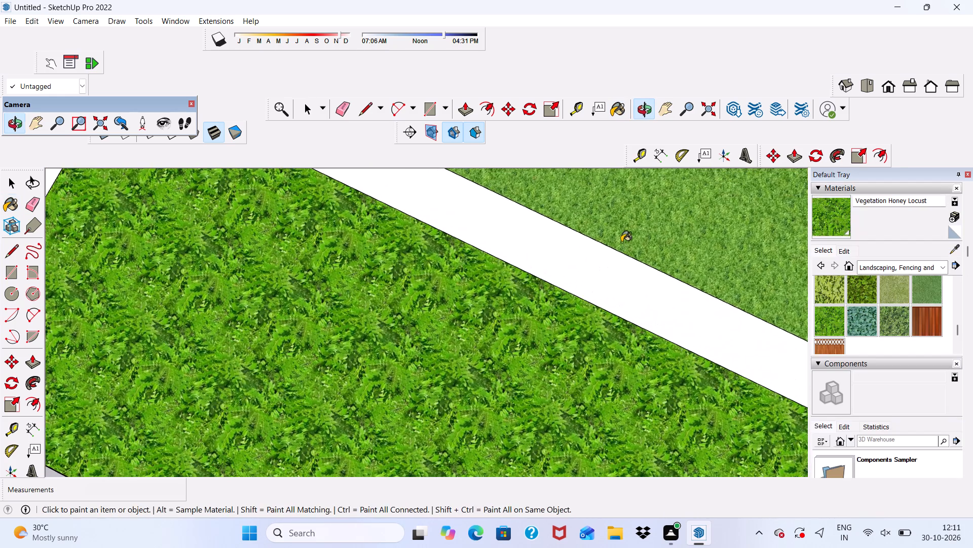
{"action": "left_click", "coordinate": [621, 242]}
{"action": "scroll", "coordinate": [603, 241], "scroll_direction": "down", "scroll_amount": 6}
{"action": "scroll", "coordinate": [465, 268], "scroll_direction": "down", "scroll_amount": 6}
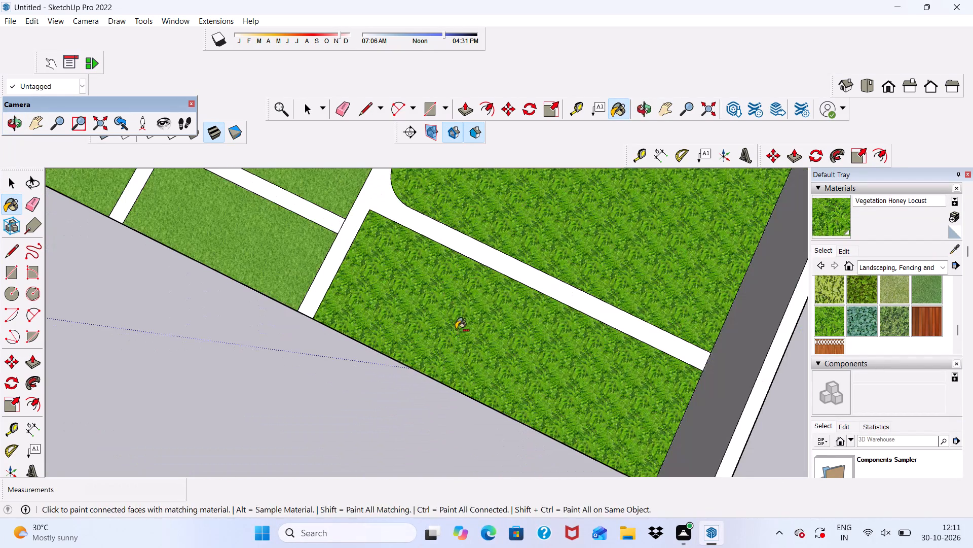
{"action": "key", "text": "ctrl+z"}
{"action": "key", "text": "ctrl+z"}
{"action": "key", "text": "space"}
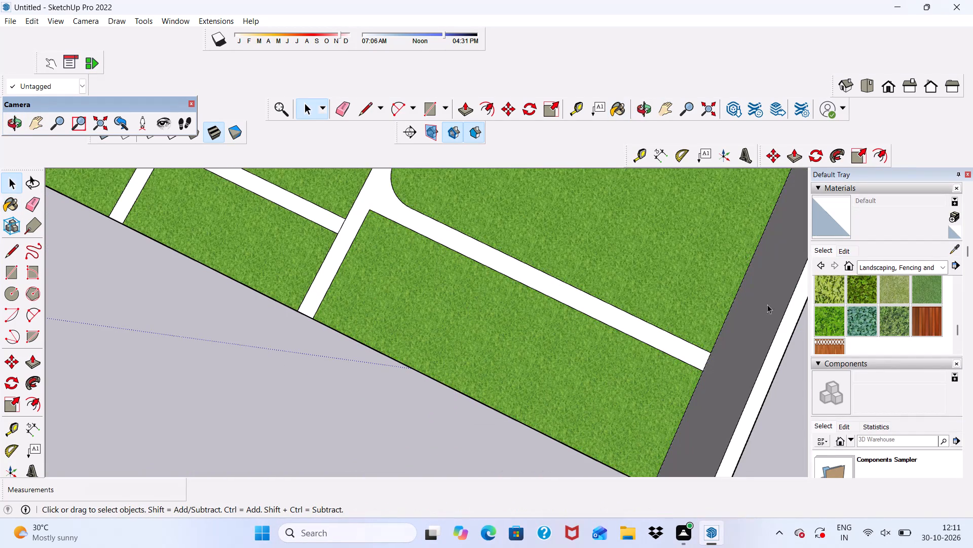
Pick Grass Dark Green from Landscaping, Fencing and Vegetation again and apply it to the large front-edge yard panel.
{"action": "scroll", "coordinate": [828, 320], "scroll_direction": "down", "scroll_amount": 2}
{"action": "scroll", "coordinate": [842, 287], "scroll_direction": "up", "scroll_amount": 3}
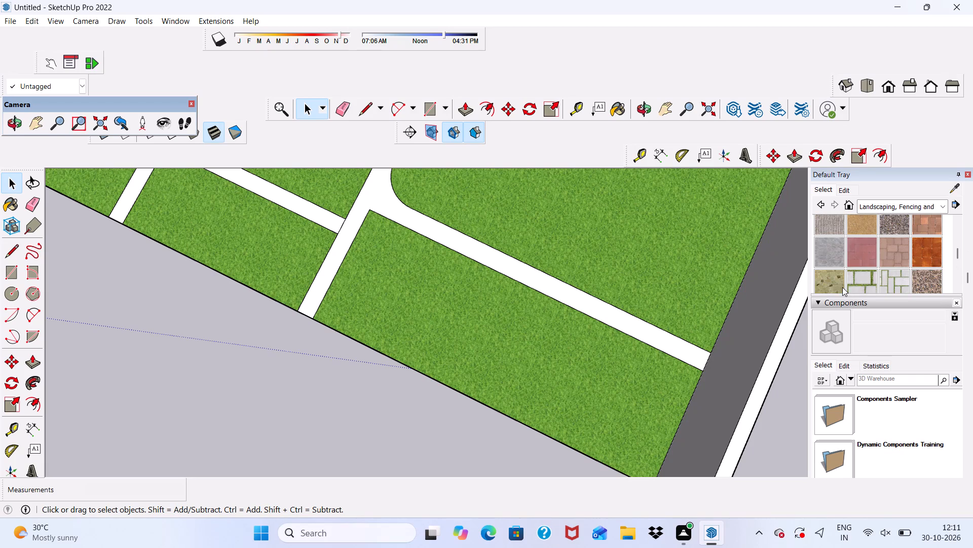
{"action": "left_click", "coordinate": [842, 192]}
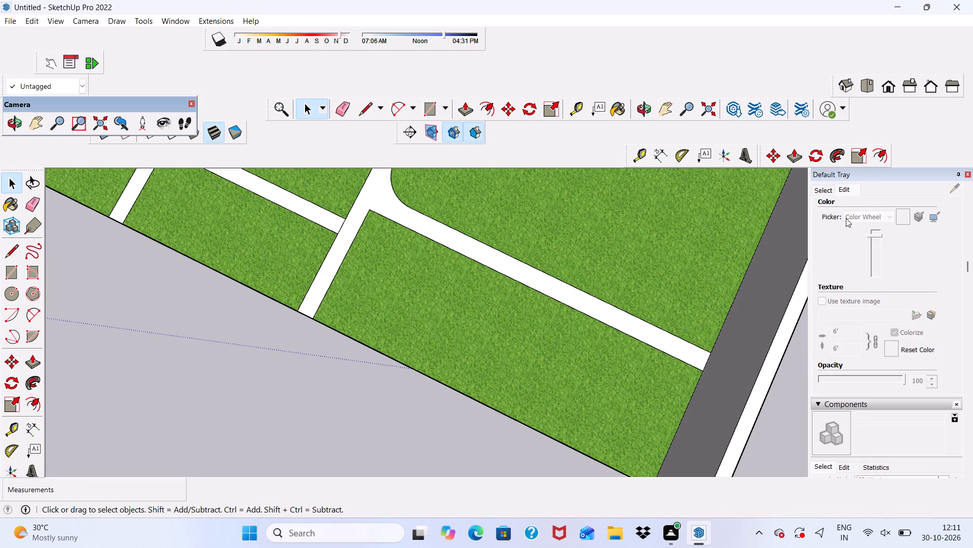
{"action": "left_click", "coordinate": [543, 395]}
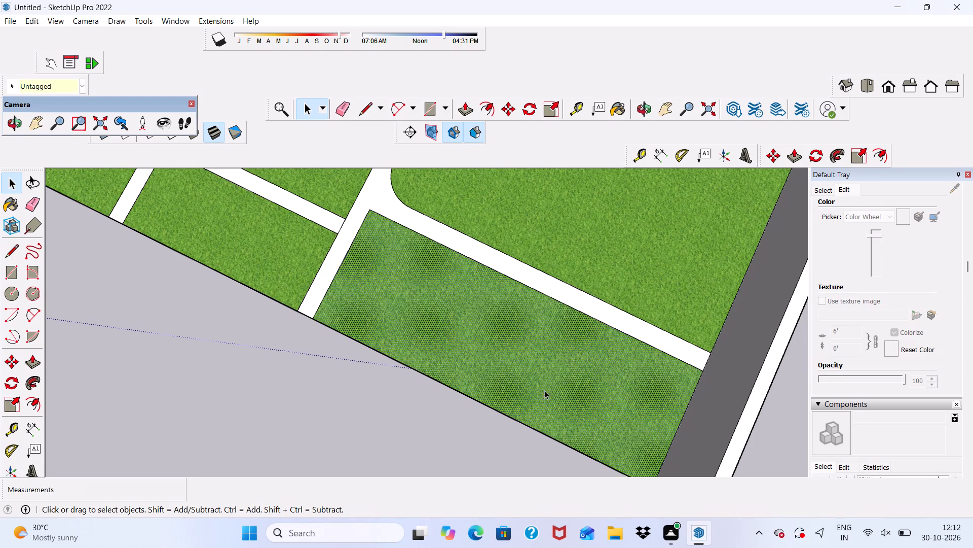
{"action": "left_click", "coordinate": [819, 194]}
{"action": "scroll", "coordinate": [849, 240], "scroll_direction": "down", "scroll_amount": 2}
{"action": "scroll", "coordinate": [849, 240], "scroll_direction": "up", "scroll_amount": 1}
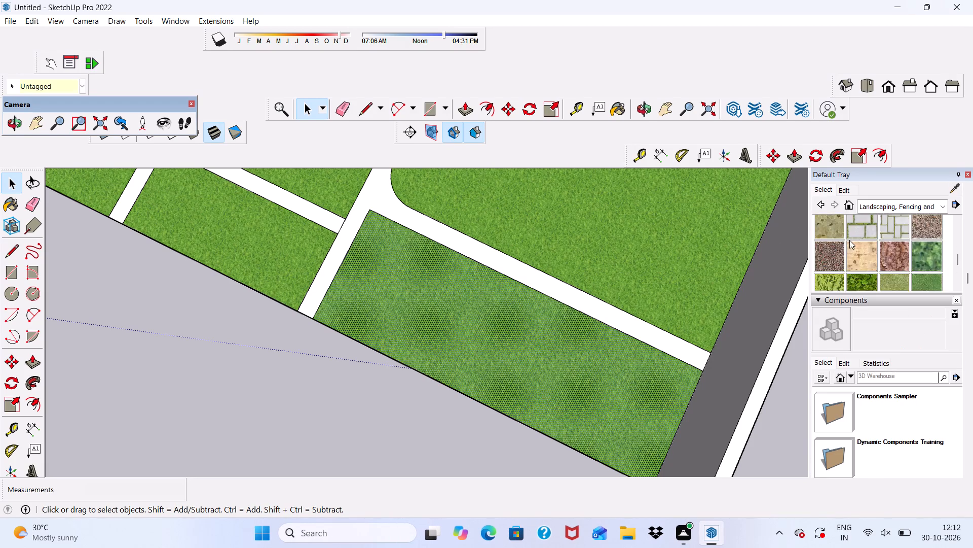
{"action": "scroll", "coordinate": [849, 240], "scroll_direction": "up", "scroll_amount": 4}
{"action": "scroll", "coordinate": [924, 263], "scroll_direction": "down", "scroll_amount": 1}
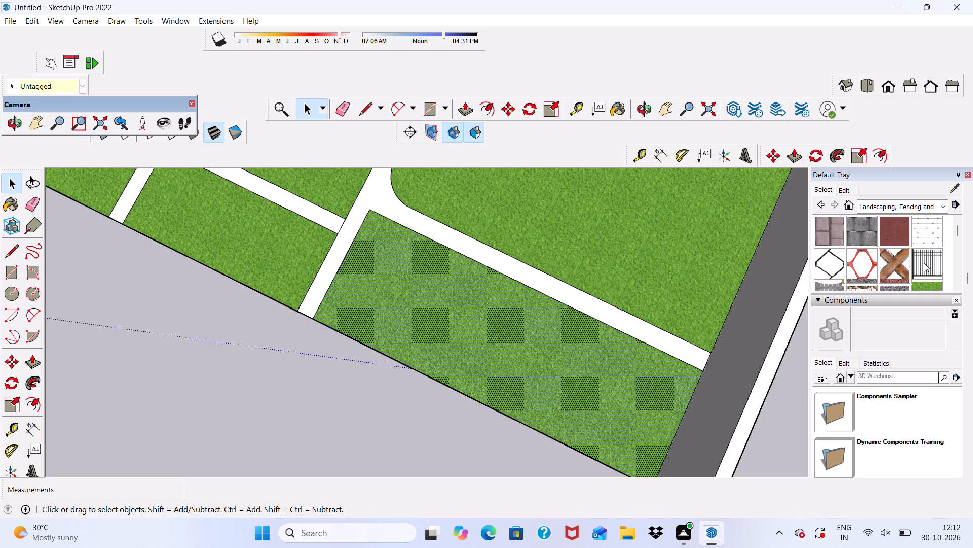
{"action": "left_click", "coordinate": [925, 242]}
{"action": "left_click", "coordinate": [580, 388]}
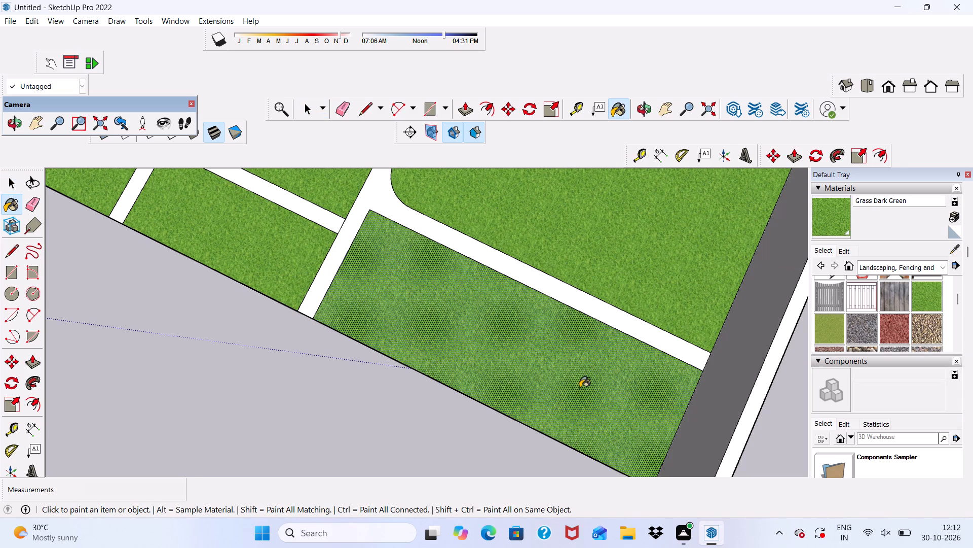
{"action": "key", "text": "space"}
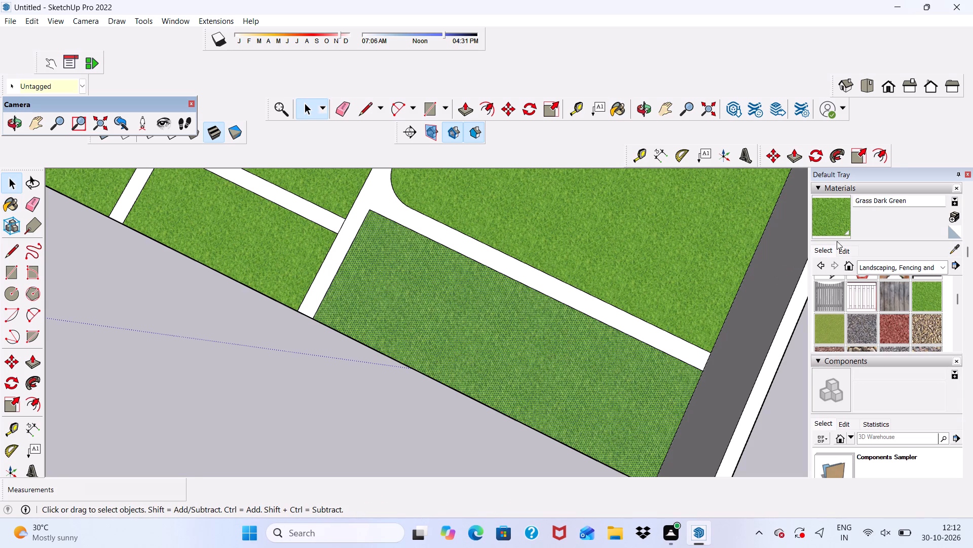
Edit the Grass Dark Green material to a slightly darker shade by lowering its colour brightness.
{"action": "left_click", "coordinate": [838, 243]}
{"action": "left_click", "coordinate": [840, 250]}
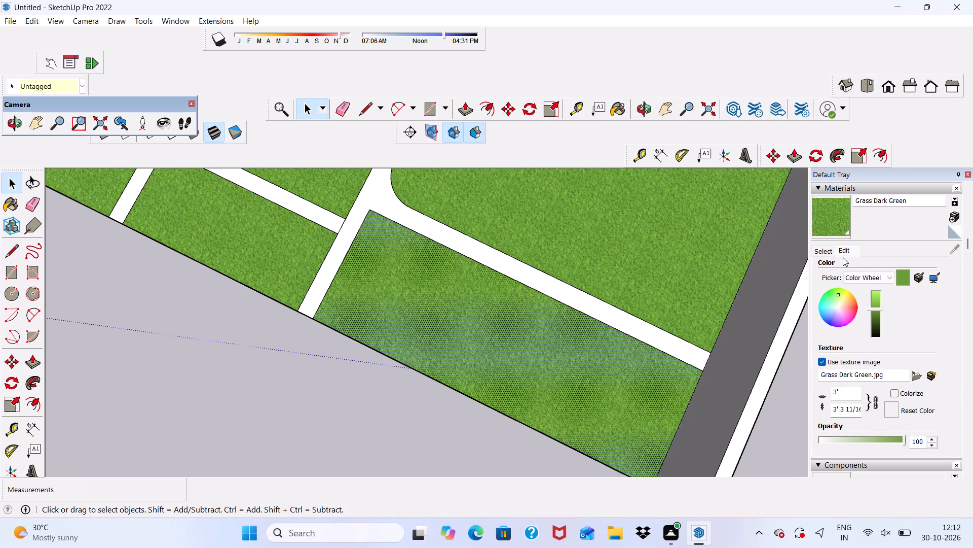
{"action": "left_click_drag", "start_coordinate": [873, 309], "coordinate": [874, 314]}
{"action": "scroll", "coordinate": [446, 308], "scroll_direction": "down", "scroll_amount": 8}
{"action": "middle_click_drag", "start_coordinate": [451, 353], "coordinate": [524, 288]}
{"action": "key", "text": "space"}
{"action": "left_click", "coordinate": [468, 372]}
Erase the short lines at both ends of the central cross path where it meets the two lengthwise paths.
{"action": "scroll", "coordinate": [390, 266], "scroll_direction": "up", "scroll_amount": 2}
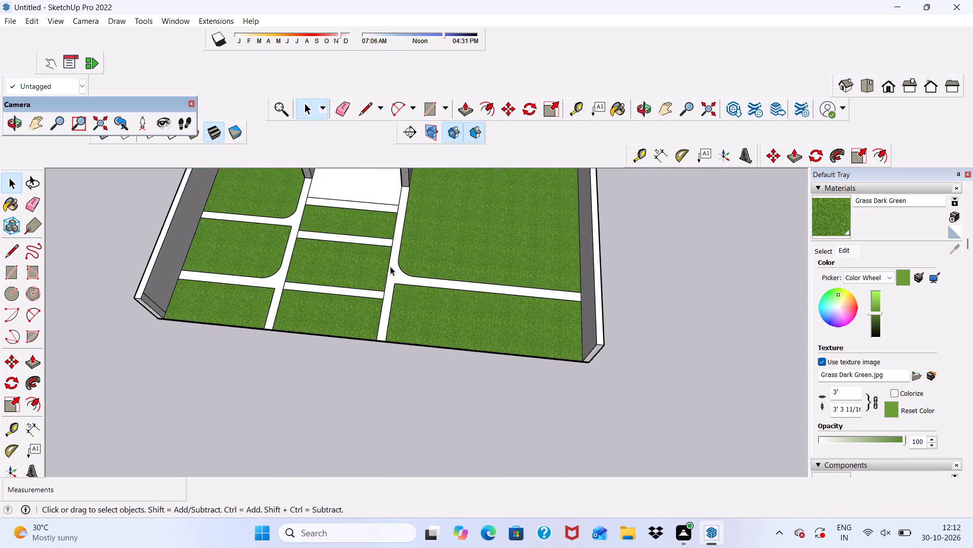
{"action": "scroll", "coordinate": [390, 266], "scroll_direction": "up", "scroll_amount": 4}
{"action": "scroll", "coordinate": [373, 256], "scroll_direction": "down", "scroll_amount": 1}
{"action": "scroll", "coordinate": [274, 296], "scroll_direction": "up", "scroll_amount": 12}
{"action": "scroll", "coordinate": [244, 278], "scroll_direction": "down", "scroll_amount": 8}
{"action": "scroll", "coordinate": [147, 270], "scroll_direction": "up", "scroll_amount": 4}
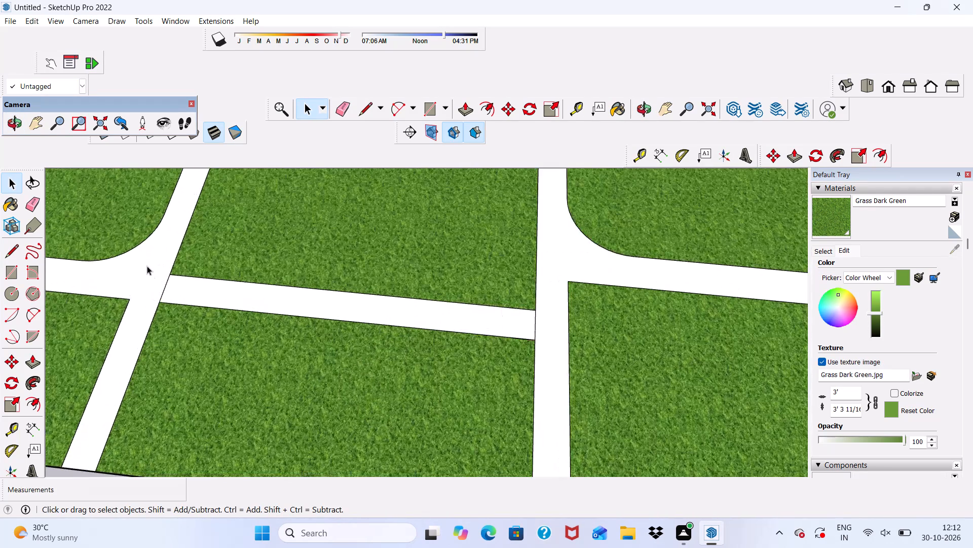
{"action": "left_click", "coordinate": [341, 109]}
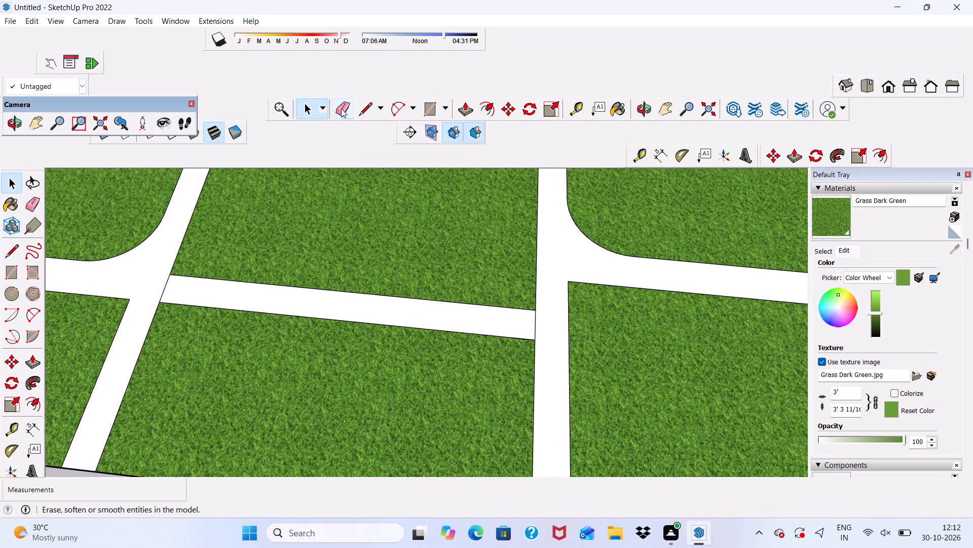
{"action": "scroll", "coordinate": [170, 269], "scroll_direction": "up", "scroll_amount": 3}
{"action": "left_click", "coordinate": [167, 287]}
{"action": "scroll", "coordinate": [137, 269], "scroll_direction": "down", "scroll_amount": 4}
{"action": "scroll", "coordinate": [547, 305], "scroll_direction": "up", "scroll_amount": 4}
{"action": "left_click_drag", "start_coordinate": [505, 325], "coordinate": [462, 346]}
{"action": "scroll", "coordinate": [431, 294], "scroll_direction": "down", "scroll_amount": 5}
{"action": "key", "text": "space"}
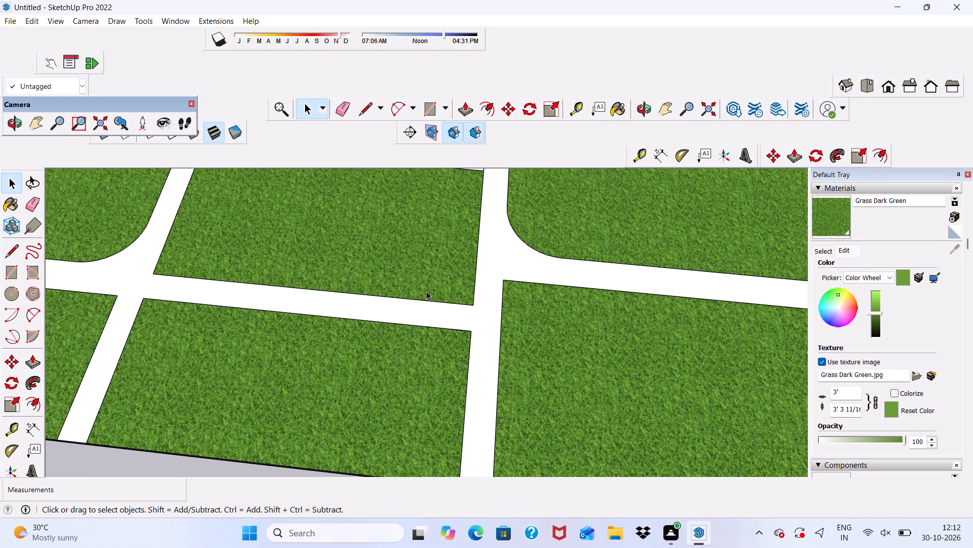
Set the Grass Dark Green texture width to 7'.
{"action": "scroll", "coordinate": [420, 284], "scroll_direction": "down", "scroll_amount": 9}
{"action": "middle_click_drag", "start_coordinate": [358, 339], "coordinate": [358, 283]}
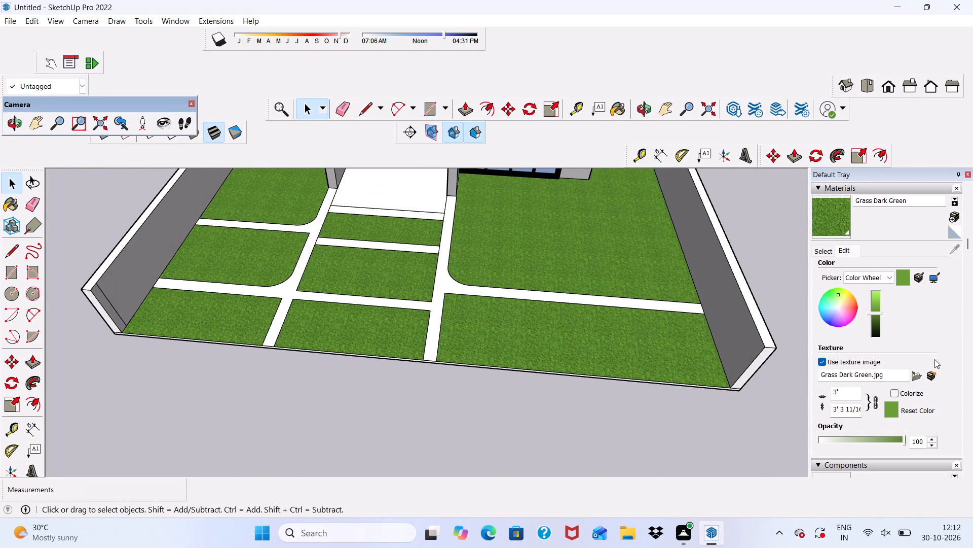
{"action": "left_click", "coordinate": [850, 397]}
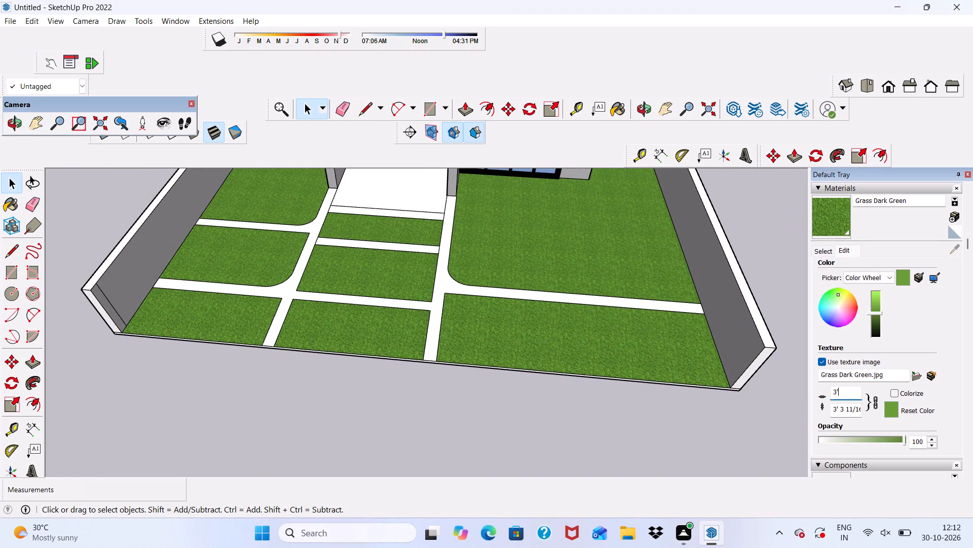
{"action": "key", "text": "BackSpace"}
{"action": "key", "text": "BackSpace"}
{"action": "key", "text": "BackSpace"}
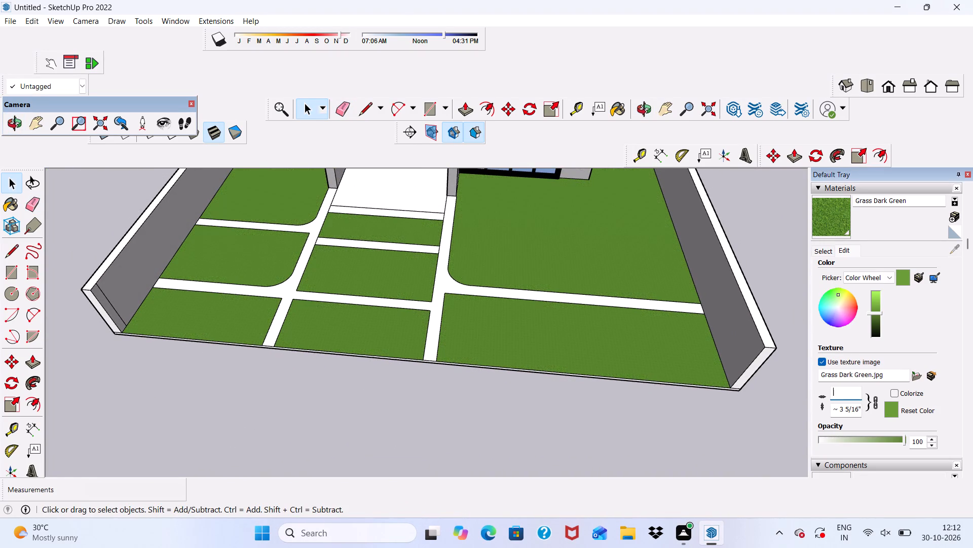
{"action": "type", "text": "7'"}
{"action": "key", "text": "Return"}
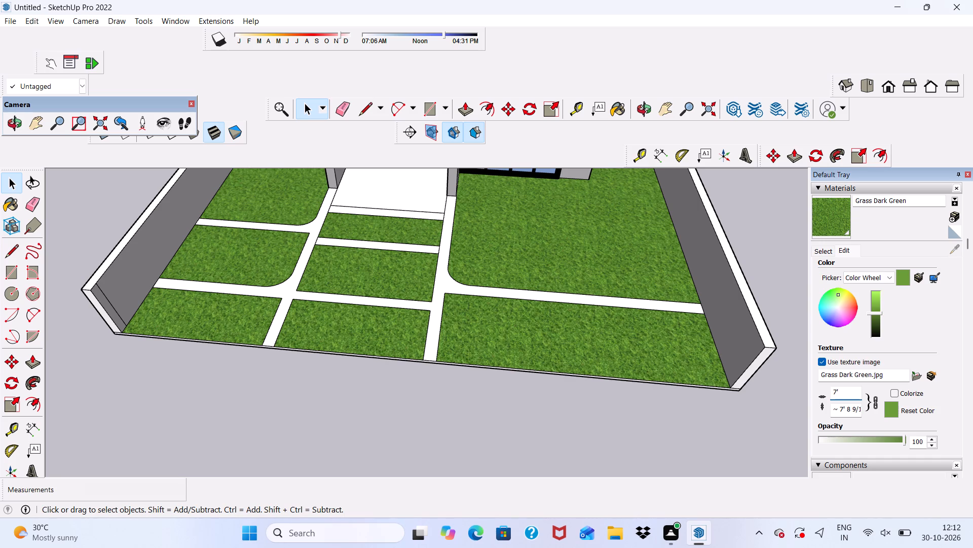
{"action": "key", "text": "space"}
Erase the vertical line near the front end of the terrace-side boundary wall's inner face.
{"action": "scroll", "coordinate": [515, 410], "scroll_direction": "down", "scroll_amount": 4}
{"action": "middle_click_drag", "start_coordinate": [513, 412], "coordinate": [460, 337]}
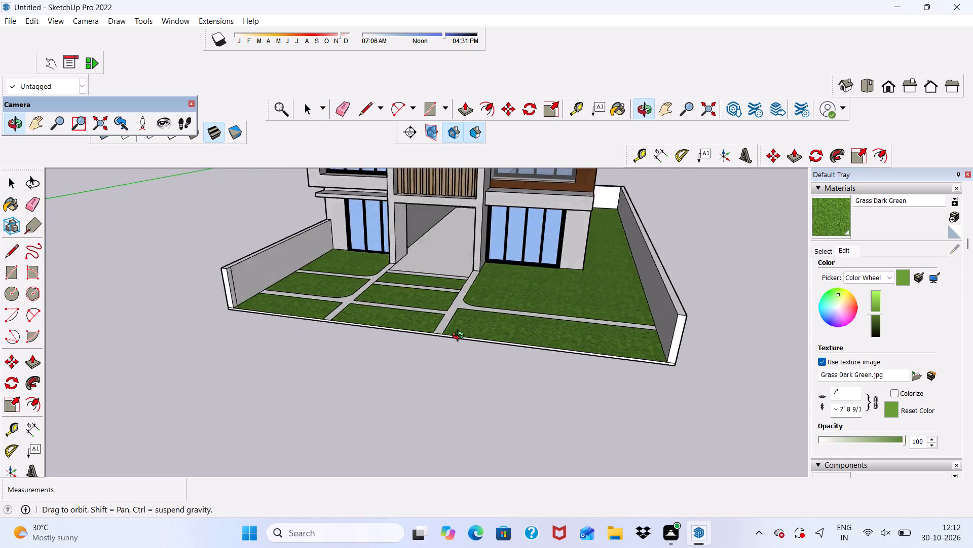
{"action": "middle_click_drag", "start_coordinate": [460, 337], "coordinate": [280, 385]}
{"action": "middle_click_drag", "start_coordinate": [480, 354], "coordinate": [604, 312]}
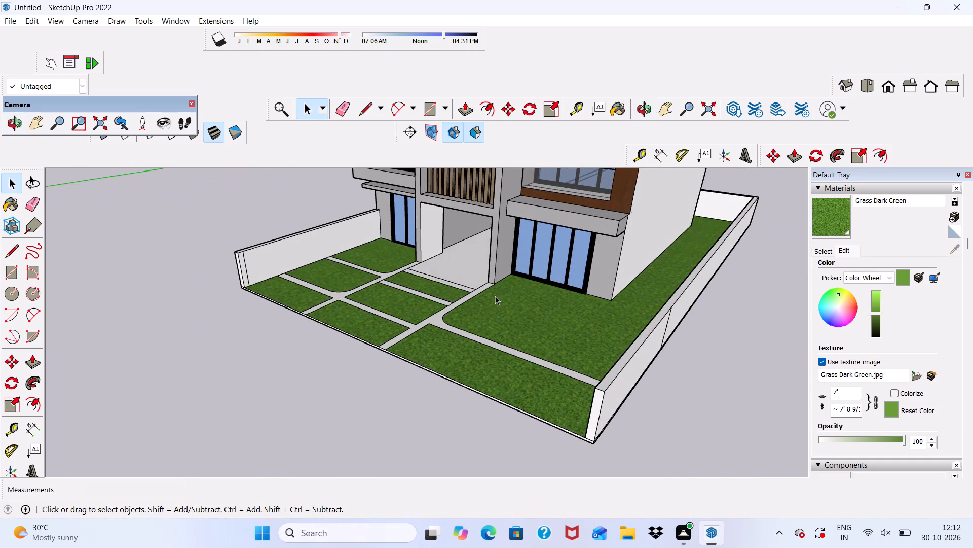
{"action": "left_click", "coordinate": [341, 109]}
{"action": "scroll", "coordinate": [257, 259], "scroll_direction": "up", "scroll_amount": 5}
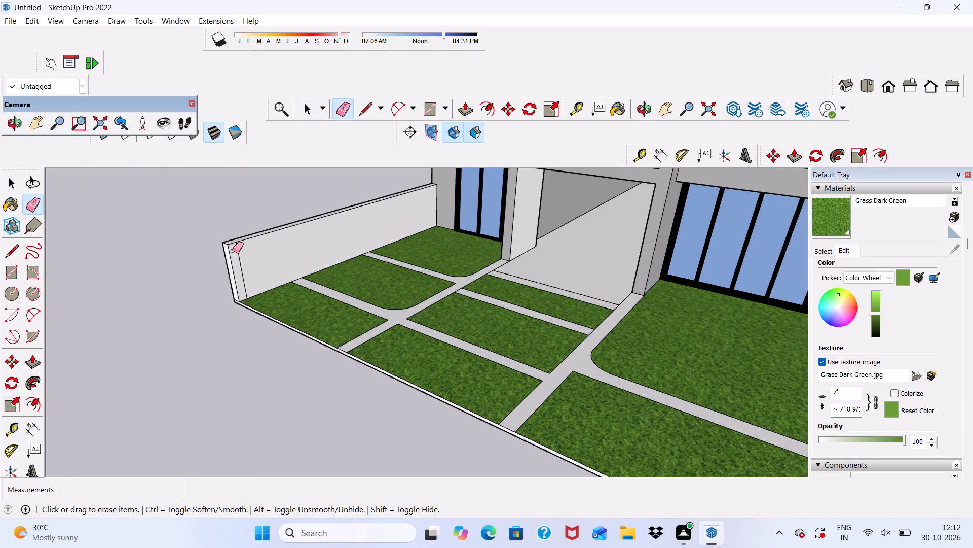
{"action": "left_click", "coordinate": [243, 261]}
{"action": "left_click_drag", "start_coordinate": [243, 261], "coordinate": [244, 267]}
{"action": "left_click_drag", "start_coordinate": [241, 271], "coordinate": [248, 276]}
Erase the vertical seam and the base line on the outer face of the boundary wall beside the wood-surround window.
{"action": "scroll", "coordinate": [179, 223], "scroll_direction": "down", "scroll_amount": 10}
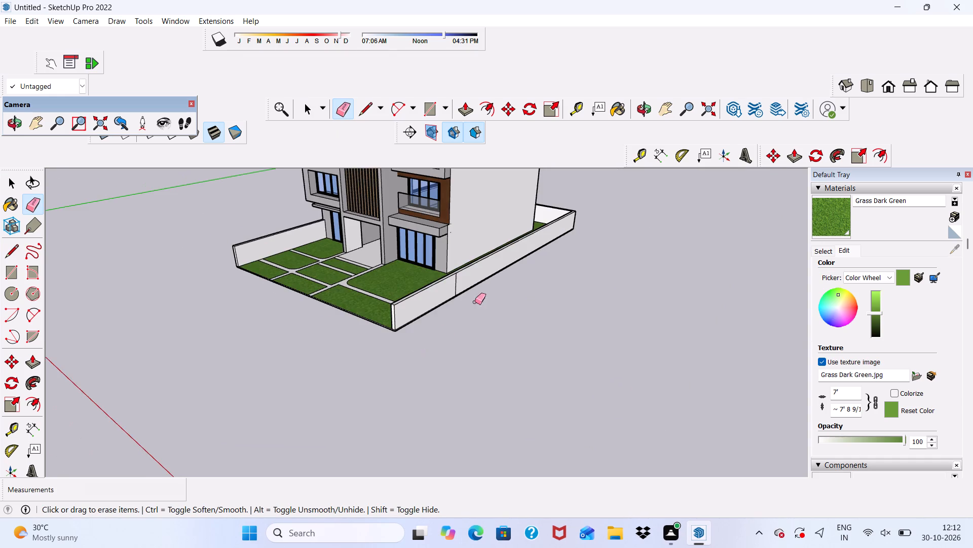
{"action": "scroll", "coordinate": [480, 295], "scroll_direction": "up", "scroll_amount": 13}
{"action": "left_click_drag", "start_coordinate": [419, 272], "coordinate": [397, 288]}
{"action": "scroll", "coordinate": [405, 308], "scroll_direction": "up", "scroll_amount": 8}
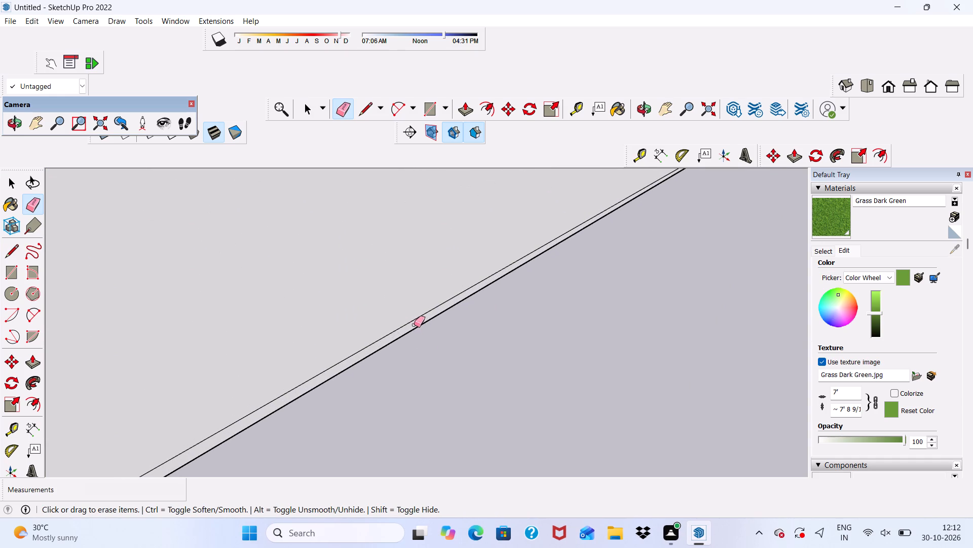
{"action": "left_click_drag", "start_coordinate": [416, 322], "coordinate": [421, 319]}
{"action": "left_click", "coordinate": [423, 313]}
{"action": "scroll", "coordinate": [371, 299], "scroll_direction": "down", "scroll_amount": 6}
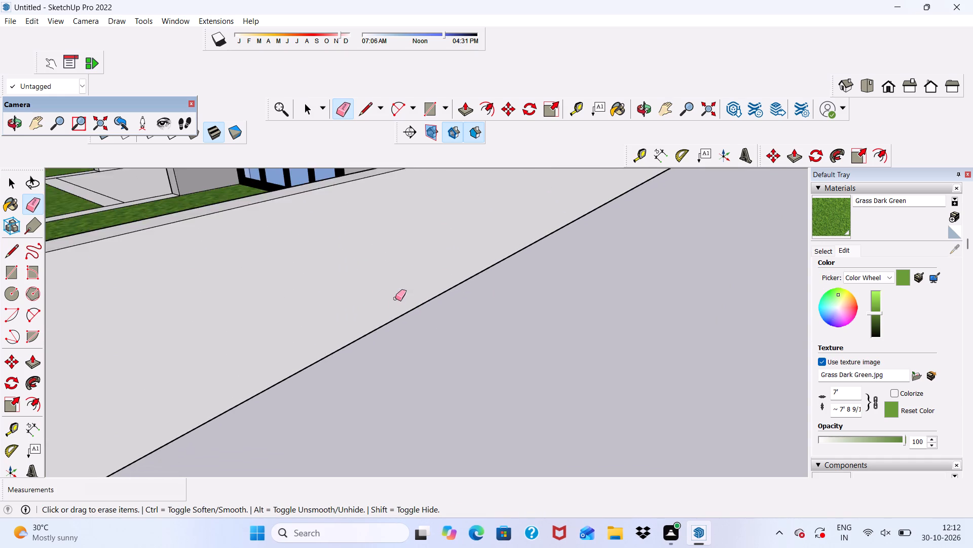
Erase the short line across the base of that boundary wall's front end.
{"action": "scroll", "coordinate": [395, 298], "scroll_direction": "down", "scroll_amount": 12}
{"action": "middle_click_drag", "start_coordinate": [397, 320], "coordinate": [483, 280]}
{"action": "scroll", "coordinate": [457, 306], "scroll_direction": "up", "scroll_amount": 6}
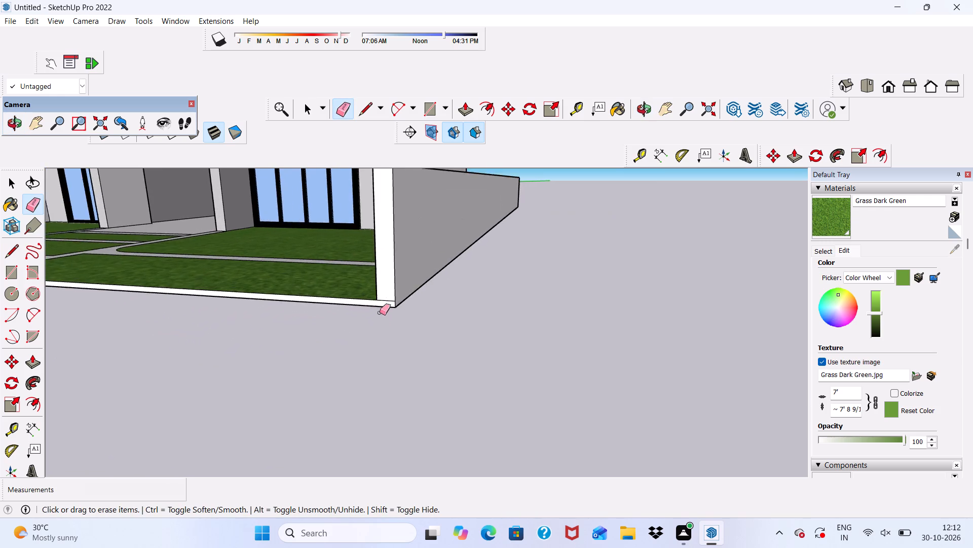
{"action": "scroll", "coordinate": [380, 313], "scroll_direction": "up", "scroll_amount": 7}
{"action": "left_click_drag", "start_coordinate": [389, 287], "coordinate": [391, 299]}
{"action": "scroll", "coordinate": [368, 283], "scroll_direction": "down", "scroll_amount": 12}
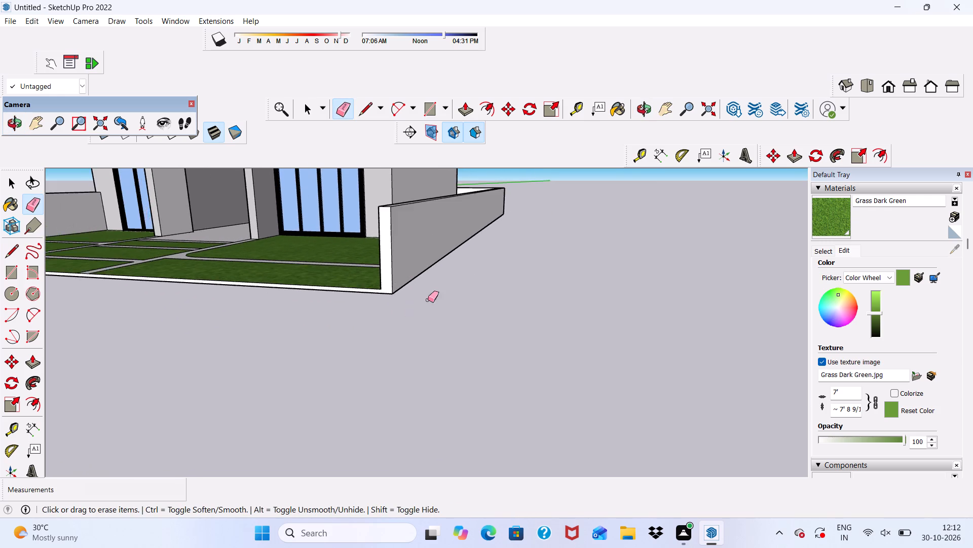
Erase the line running along the base of the rear boundary wall's outer face.
{"action": "scroll", "coordinate": [417, 256], "scroll_direction": "down", "scroll_amount": 6}
{"action": "middle_click_drag", "start_coordinate": [437, 326], "coordinate": [122, 334]}
{"action": "scroll", "coordinate": [446, 253], "scroll_direction": "down", "scroll_amount": 5}
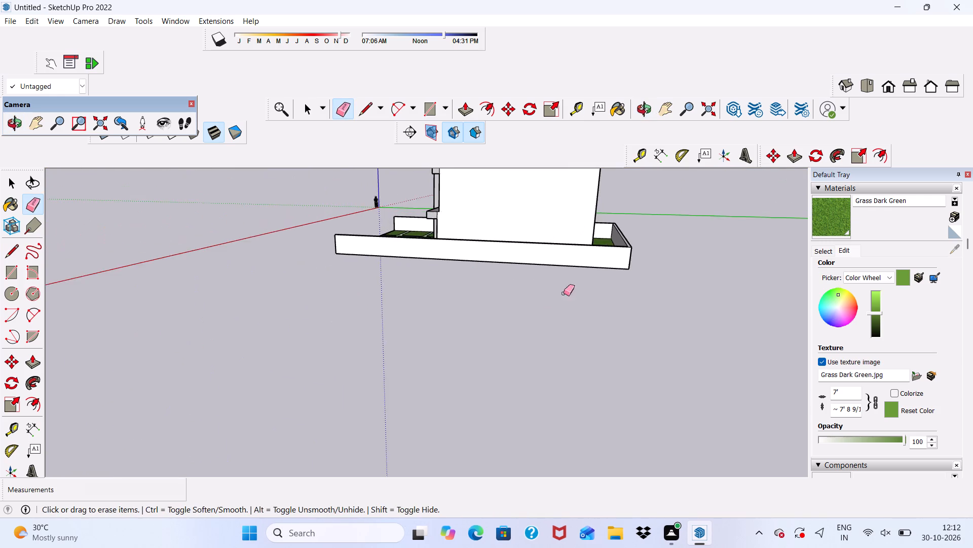
{"action": "middle_click_drag", "start_coordinate": [573, 291], "coordinate": [226, 355]}
{"action": "scroll", "coordinate": [244, 327], "scroll_direction": "up", "scroll_amount": 2}
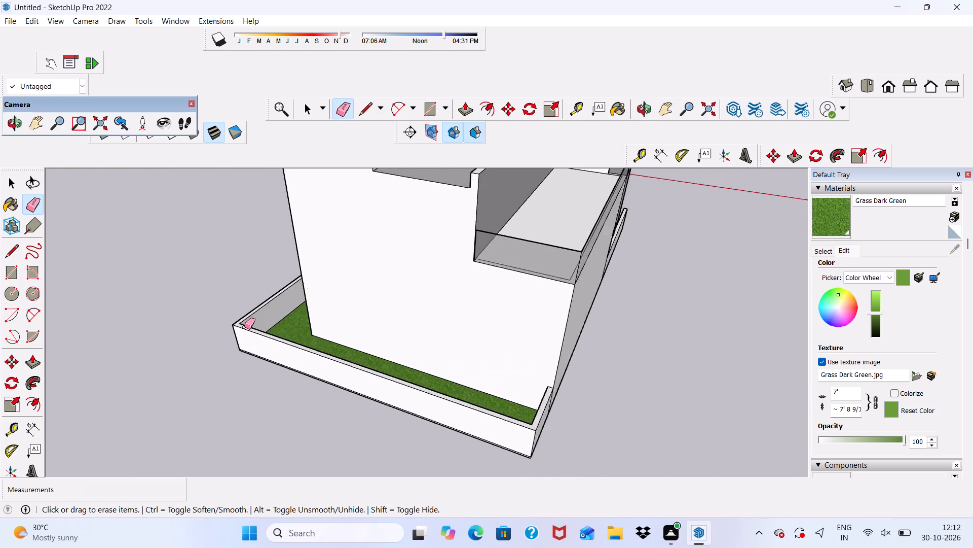
{"action": "scroll", "coordinate": [244, 327], "scroll_direction": "up", "scroll_amount": 6}
{"action": "scroll", "coordinate": [205, 266], "scroll_direction": "down", "scroll_amount": 6}
{"action": "scroll", "coordinate": [444, 405], "scroll_direction": "up", "scroll_amount": 16}
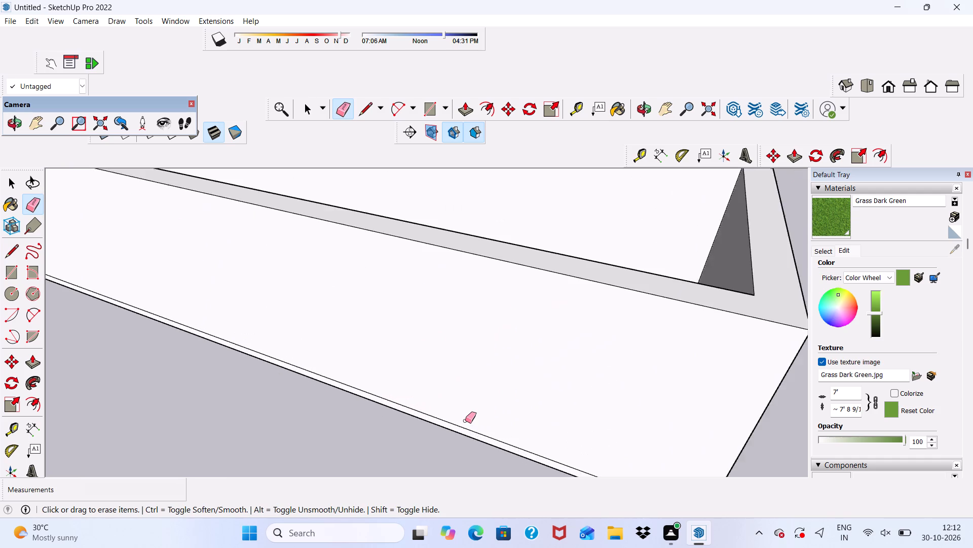
{"action": "scroll", "coordinate": [465, 421], "scroll_direction": "up", "scroll_amount": 3}
{"action": "left_click", "coordinate": [460, 427]}
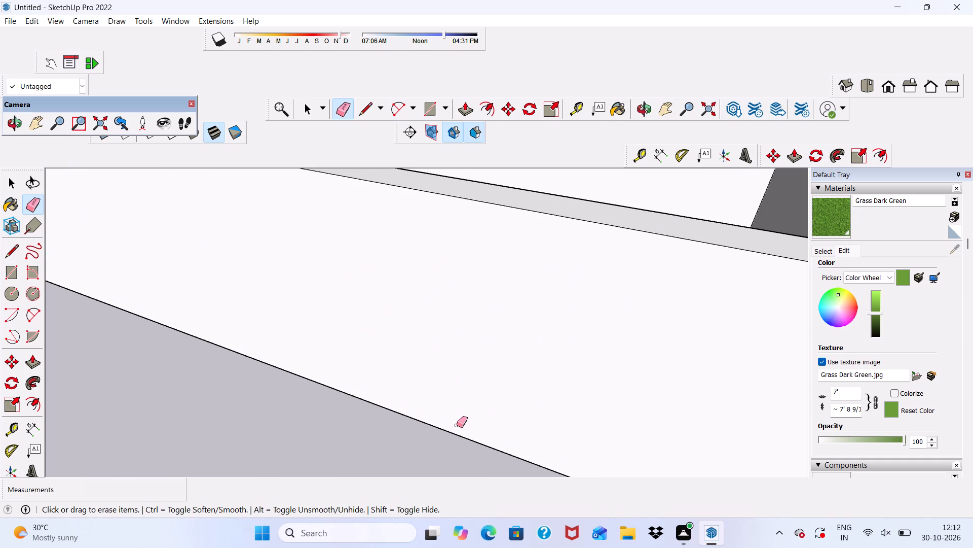
{"action": "scroll", "coordinate": [422, 381], "scroll_direction": "down", "scroll_amount": 7}
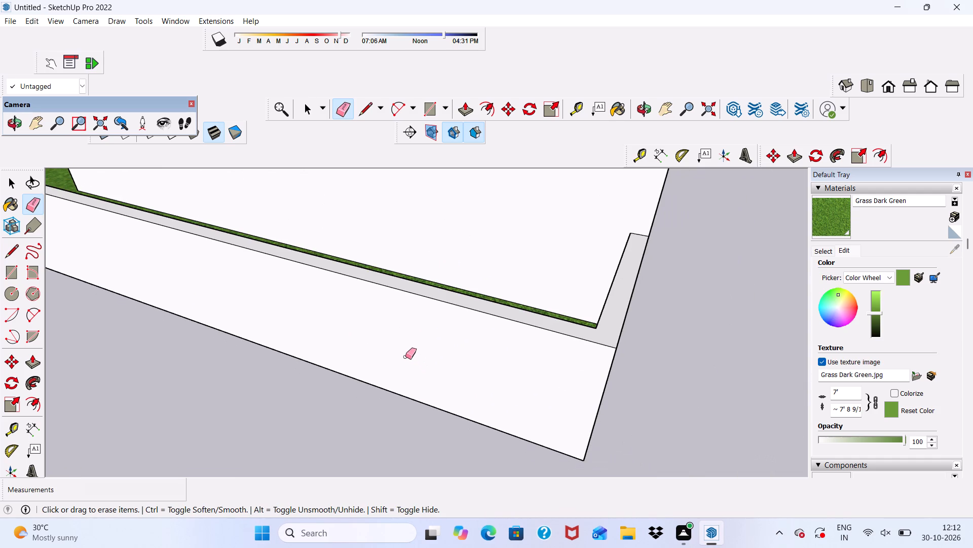
Erase the vertical seam and the base line near the rear end of the terrace-side boundary wall's outer face.
{"action": "scroll", "coordinate": [405, 357], "scroll_direction": "down", "scroll_amount": 6}
{"action": "middle_click_drag", "start_coordinate": [525, 398], "coordinate": [339, 334]}
{"action": "scroll", "coordinate": [453, 326], "scroll_direction": "up", "scroll_amount": 6}
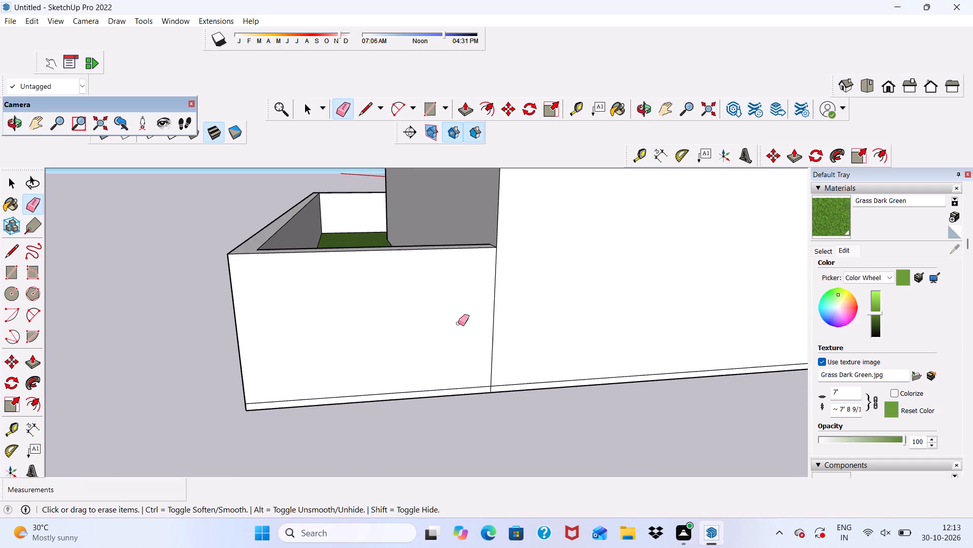
{"action": "left_click_drag", "start_coordinate": [458, 323], "coordinate": [498, 351]}
{"action": "scroll", "coordinate": [414, 376], "scroll_direction": "up", "scroll_amount": 4}
{"action": "left_click_drag", "start_coordinate": [409, 393], "coordinate": [409, 400]}
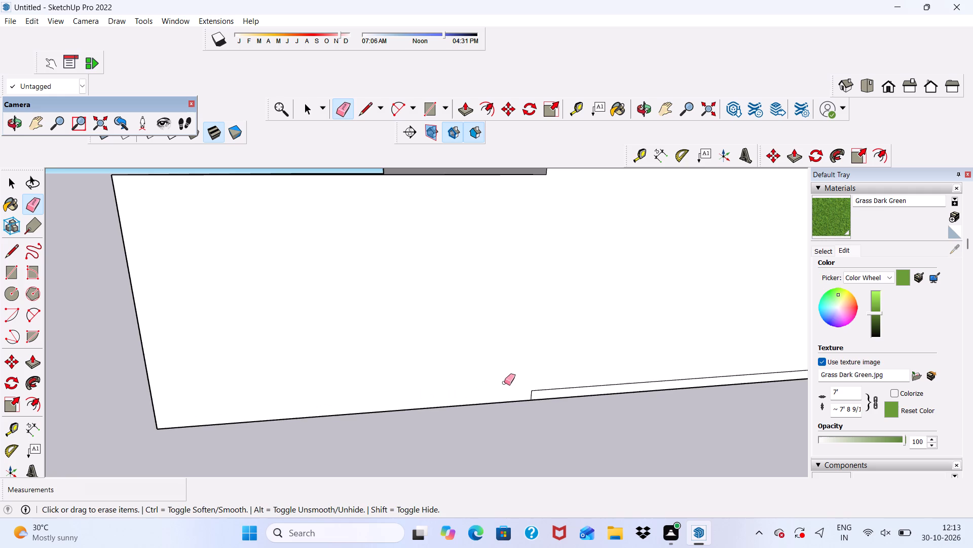
{"action": "scroll", "coordinate": [531, 391], "scroll_direction": "up", "scroll_amount": 6}
{"action": "left_click", "coordinate": [531, 391]}
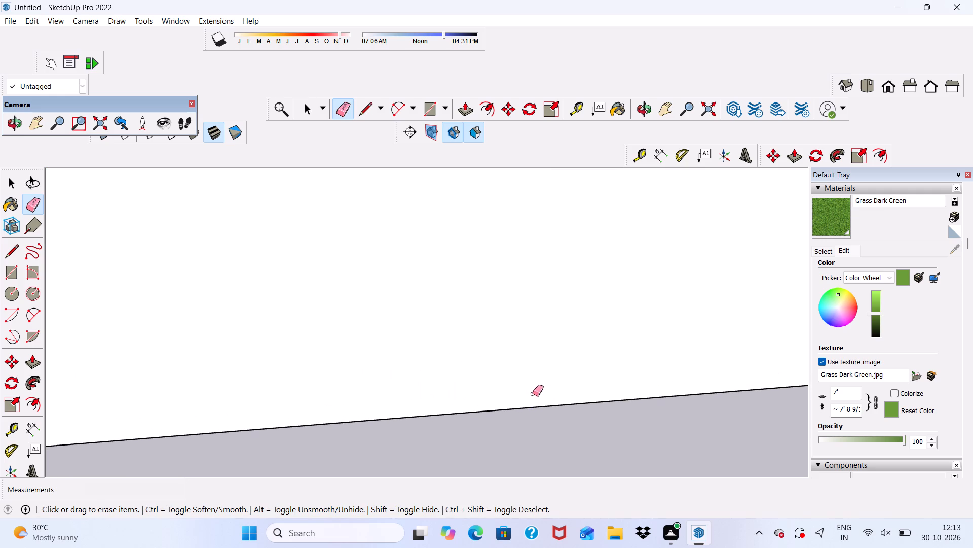
Erase the vertical seam and the base line on the front portion of the terrace-side boundary wall's outer face.
{"action": "scroll", "coordinate": [446, 306], "scroll_direction": "down", "scroll_amount": 7}
{"action": "scroll", "coordinate": [203, 298], "scroll_direction": "down", "scroll_amount": 7}
{"action": "scroll", "coordinate": [88, 338], "scroll_direction": "down", "scroll_amount": 12}
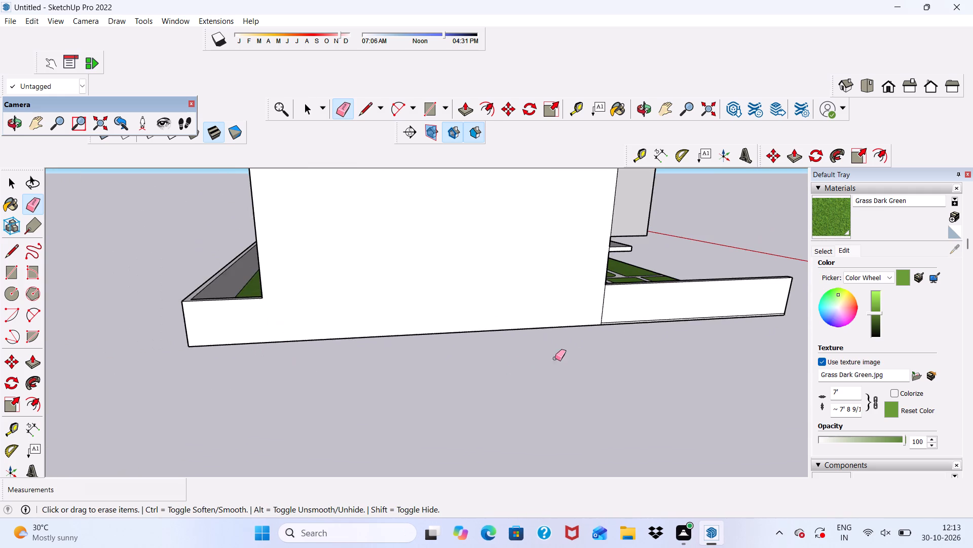
{"action": "scroll", "coordinate": [626, 346], "scroll_direction": "up", "scroll_amount": 5}
{"action": "left_click_drag", "start_coordinate": [580, 275], "coordinate": [604, 293]}
{"action": "scroll", "coordinate": [626, 340], "scroll_direction": "up", "scroll_amount": 10}
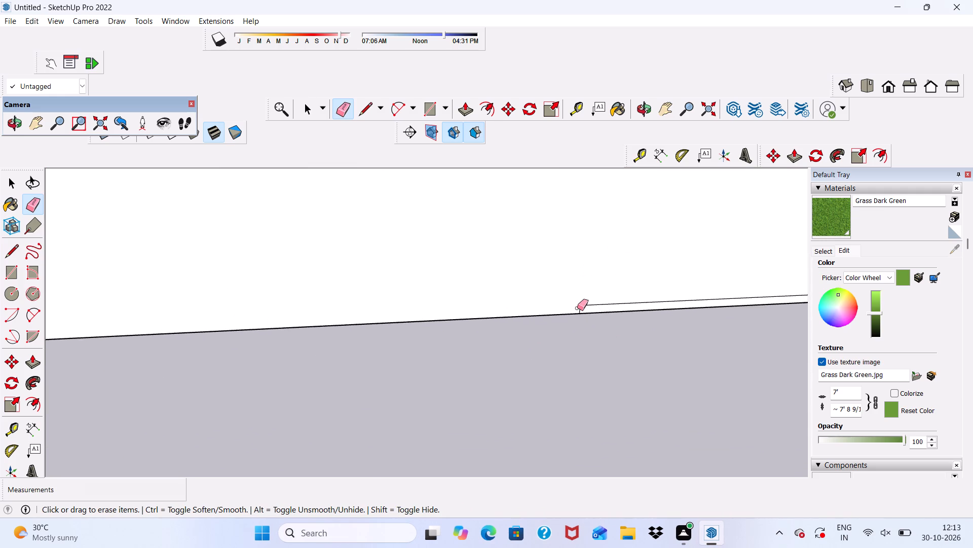
{"action": "scroll", "coordinate": [577, 308], "scroll_direction": "up", "scroll_amount": 4}
{"action": "left_click_drag", "start_coordinate": [579, 309], "coordinate": [589, 304]}
{"action": "scroll", "coordinate": [457, 293], "scroll_direction": "down", "scroll_amount": 8}
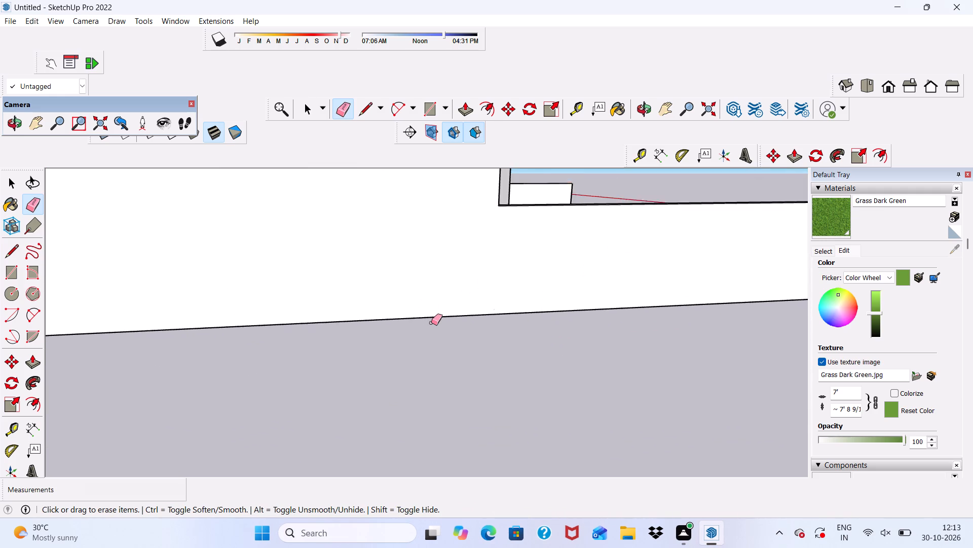
{"action": "scroll", "coordinate": [431, 323], "scroll_direction": "down", "scroll_amount": 15}
Examine the front facade, the entrance passage and the yard from the front and from above.
{"action": "middle_click_drag", "start_coordinate": [560, 345], "coordinate": [106, 355]}
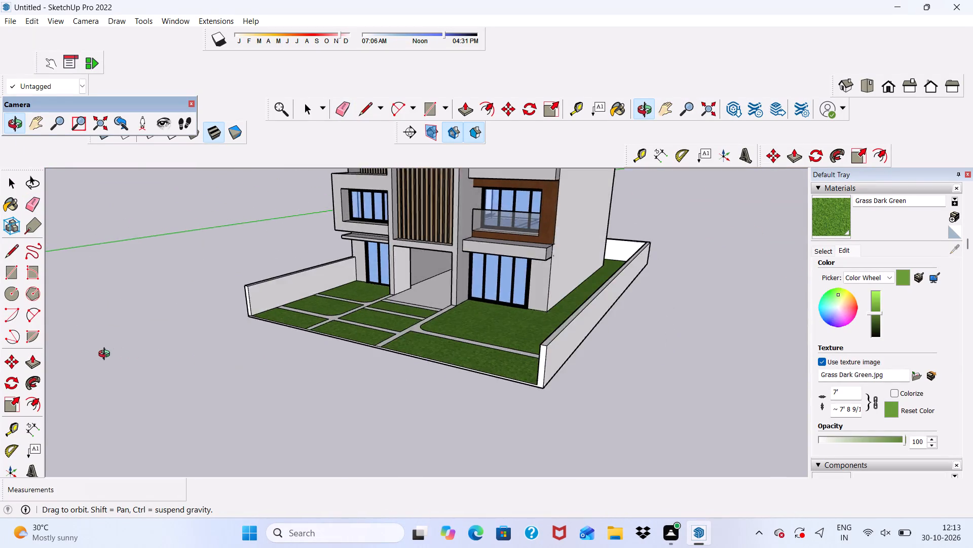
{"action": "middle_click_drag", "start_coordinate": [106, 355], "coordinate": [176, 357]}
{"action": "key", "text": "space"}
{"action": "scroll", "coordinate": [271, 339], "scroll_direction": "up", "scroll_amount": 1}
{"action": "scroll", "coordinate": [295, 321], "scroll_direction": "down", "scroll_amount": 6}
{"action": "scroll", "coordinate": [395, 208], "scroll_direction": "up", "scroll_amount": 2}
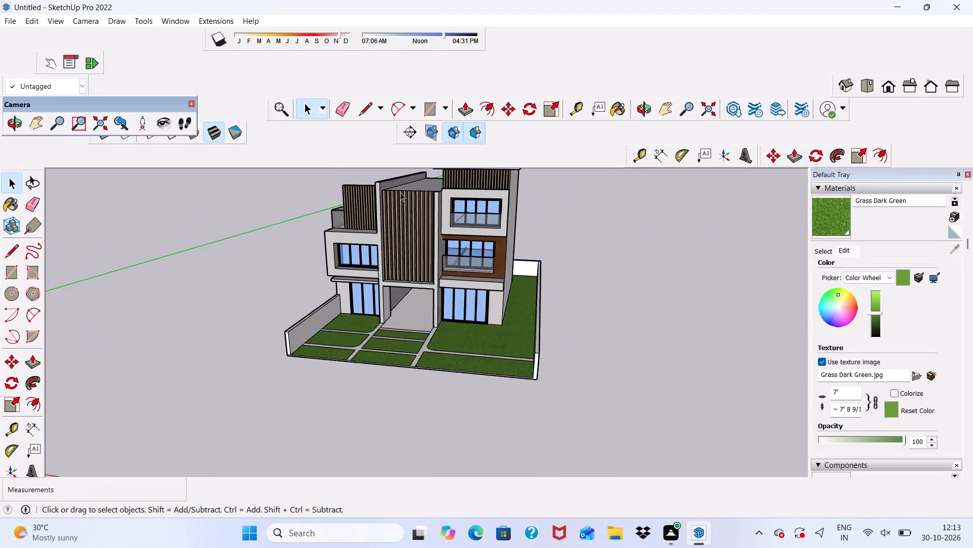
{"action": "scroll", "coordinate": [400, 192], "scroll_direction": "up", "scroll_amount": 4}
{"action": "scroll", "coordinate": [426, 251], "scroll_direction": "up", "scroll_amount": 5}
{"action": "middle_click_drag", "start_coordinate": [402, 241], "coordinate": [473, 202]}
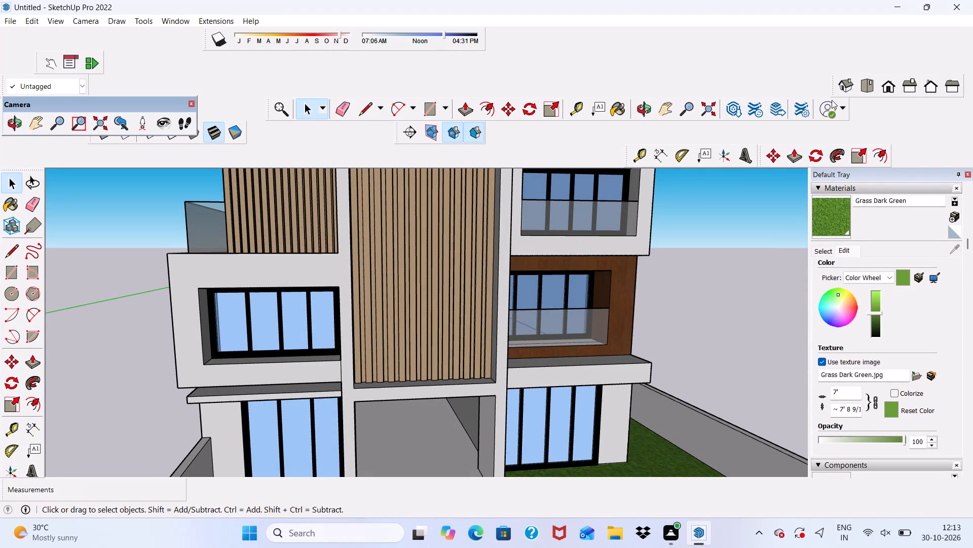
{"action": "left_click", "coordinate": [890, 84]}
{"action": "scroll", "coordinate": [421, 322], "scroll_direction": "down", "scroll_amount": 6}
{"action": "scroll", "coordinate": [429, 252], "scroll_direction": "down", "scroll_amount": 7}
{"action": "scroll", "coordinate": [423, 332], "scroll_direction": "up", "scroll_amount": 4}
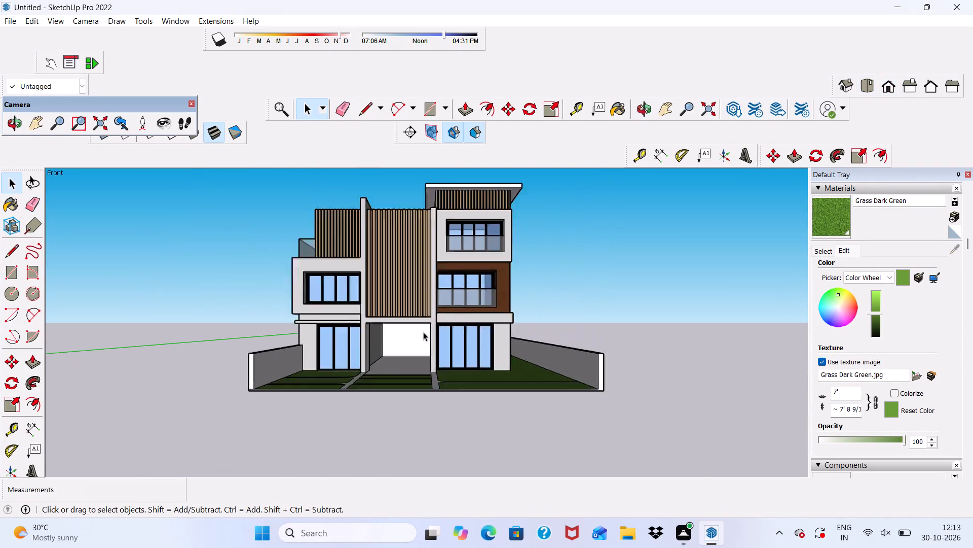
{"action": "scroll", "coordinate": [423, 332], "scroll_direction": "up", "scroll_amount": 3}
{"action": "middle_click_drag", "start_coordinate": [423, 332], "coordinate": [402, 428]}
{"action": "scroll", "coordinate": [390, 294], "scroll_direction": "down", "scroll_amount": 7}
{"action": "scroll", "coordinate": [395, 360], "scroll_direction": "up", "scroll_amount": 3}
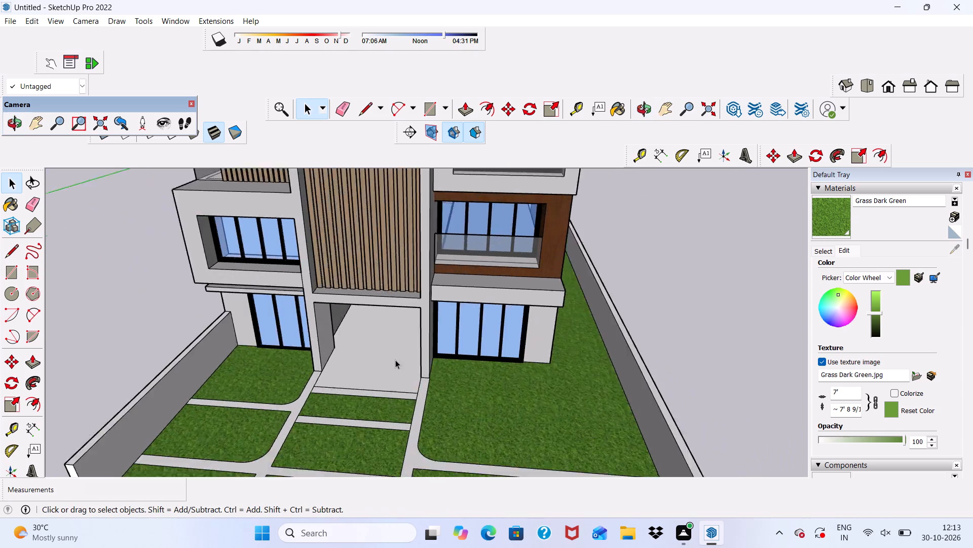
{"action": "scroll", "coordinate": [395, 360], "scroll_direction": "up", "scroll_amount": 4}
{"action": "scroll", "coordinate": [387, 364], "scroll_direction": "down", "scroll_amount": 1}
{"action": "middle_click_drag", "start_coordinate": [361, 381], "coordinate": [356, 434]}
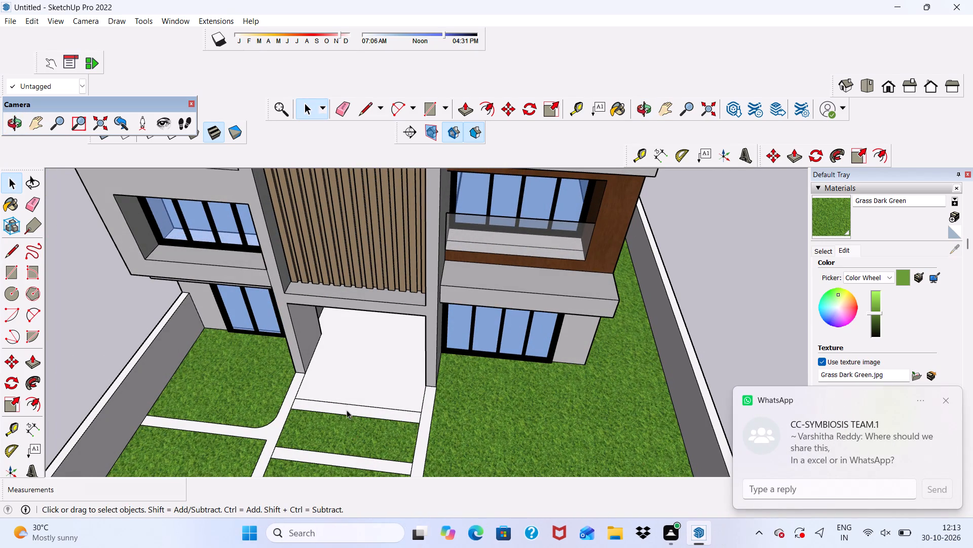
{"action": "scroll", "coordinate": [347, 407], "scroll_direction": "up", "scroll_amount": 1}
{"action": "scroll", "coordinate": [347, 396], "scroll_direction": "down", "scroll_amount": 10}
{"action": "middle_click_drag", "start_coordinate": [383, 413], "coordinate": [396, 359]}
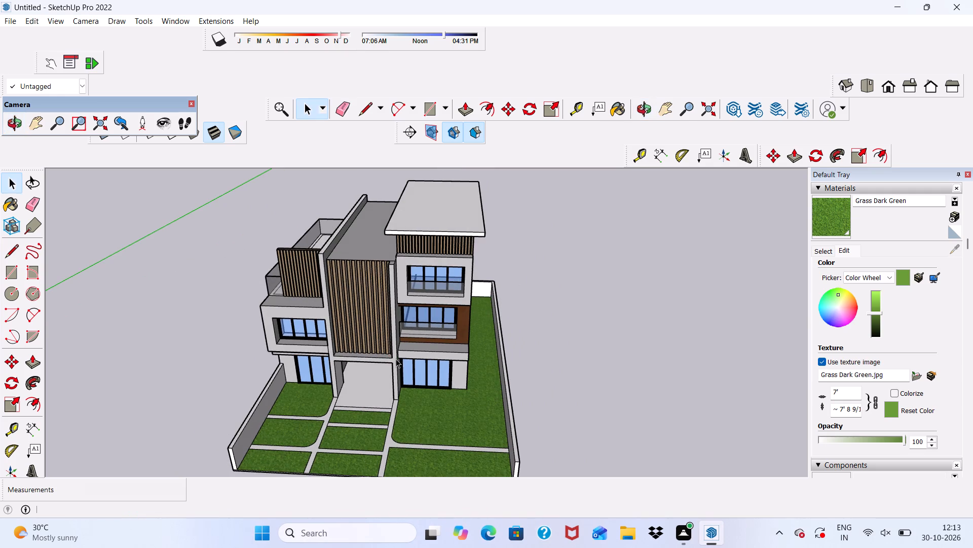
Paint the back wall of the ground-floor entrance passage with the in-model material Niraj_Hair_Gray.
{"action": "key", "text": "space"}
{"action": "scroll", "coordinate": [377, 405], "scroll_direction": "up", "scroll_amount": 6}
{"action": "middle_click_drag", "start_coordinate": [377, 405], "coordinate": [411, 312]}
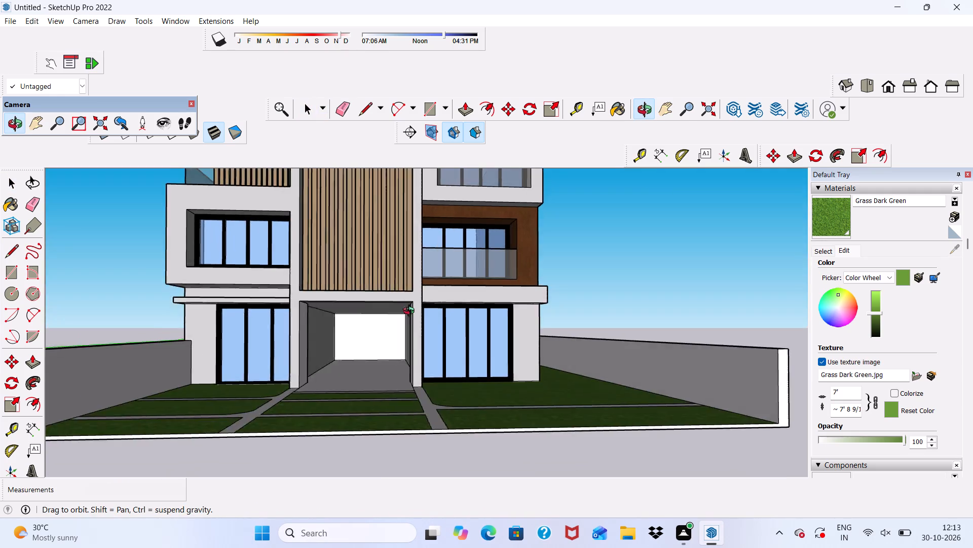
{"action": "middle_click_drag", "start_coordinate": [411, 312], "coordinate": [419, 325]}
{"action": "scroll", "coordinate": [419, 325], "scroll_direction": "up", "scroll_amount": 1}
{"action": "scroll", "coordinate": [343, 301], "scroll_direction": "down", "scroll_amount": 6}
{"action": "scroll", "coordinate": [348, 397], "scroll_direction": "up", "scroll_amount": 12}
{"action": "scroll", "coordinate": [359, 297], "scroll_direction": "down", "scroll_amount": 1}
{"action": "middle_click_drag", "start_coordinate": [329, 442], "coordinate": [317, 363]}
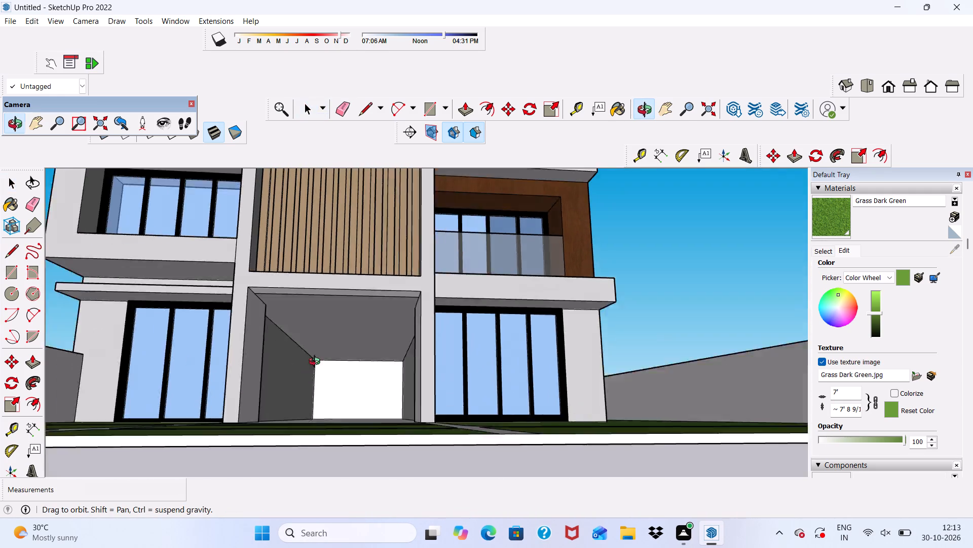
{"action": "middle_click_drag", "start_coordinate": [317, 363], "coordinate": [354, 407]}
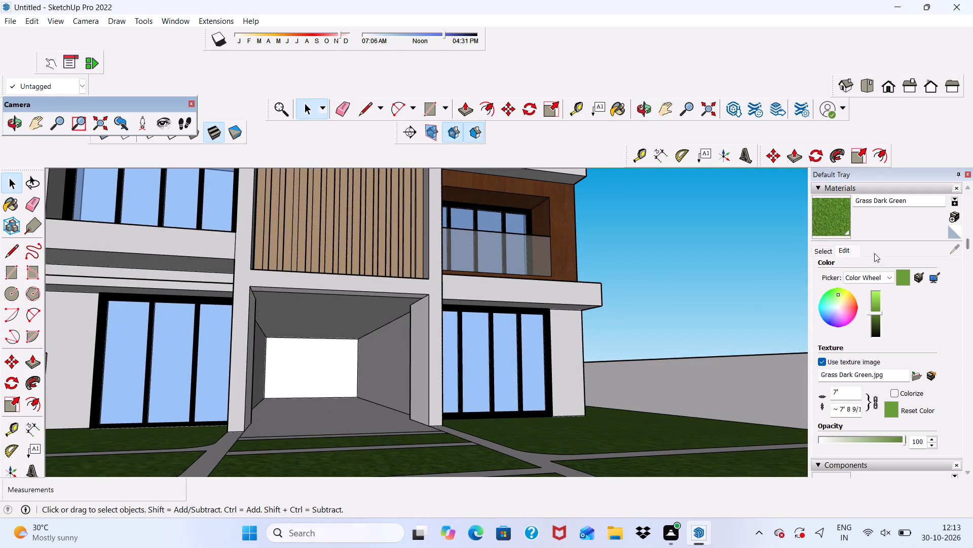
{"action": "left_click", "coordinate": [821, 253]}
{"action": "left_click", "coordinate": [941, 270]}
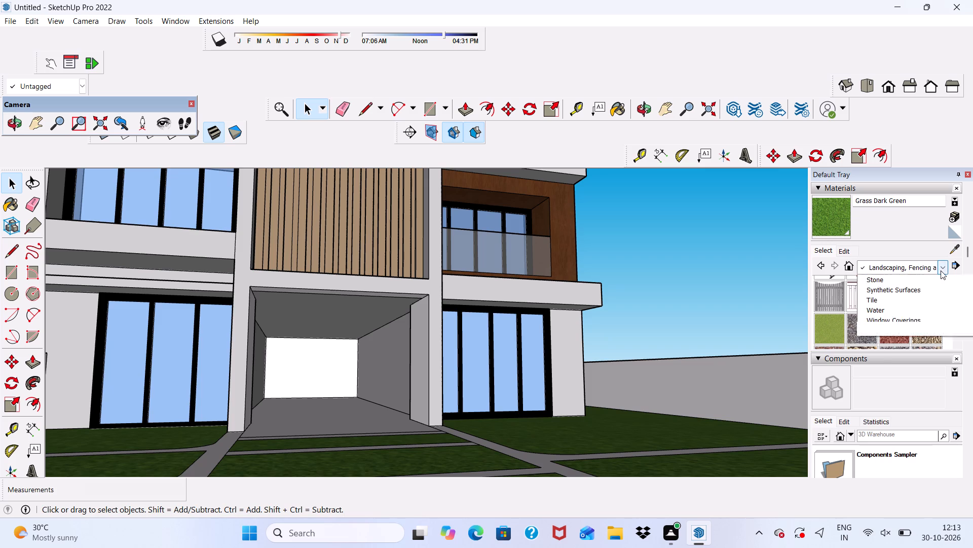
{"action": "scroll", "coordinate": [914, 285], "scroll_direction": "up", "scroll_amount": 7}
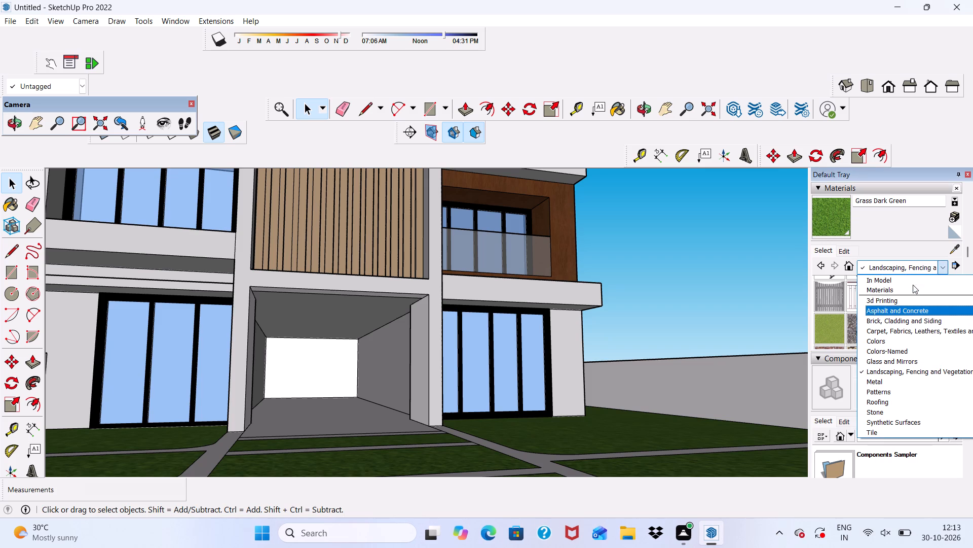
{"action": "left_click", "coordinate": [912, 284]}
{"action": "left_click", "coordinate": [919, 320]}
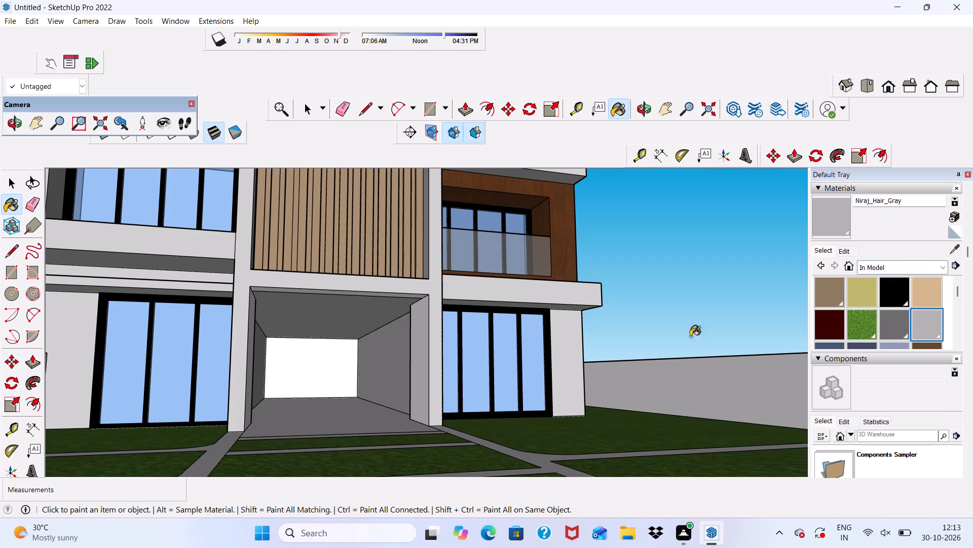
{"action": "scroll", "coordinate": [279, 404], "scroll_direction": "up", "scroll_amount": 4}
{"action": "left_click", "coordinate": [308, 356]}
{"action": "scroll", "coordinate": [311, 370], "scroll_direction": "down", "scroll_amount": 5}
{"action": "middle_click_drag", "start_coordinate": [351, 425], "coordinate": [331, 446]}
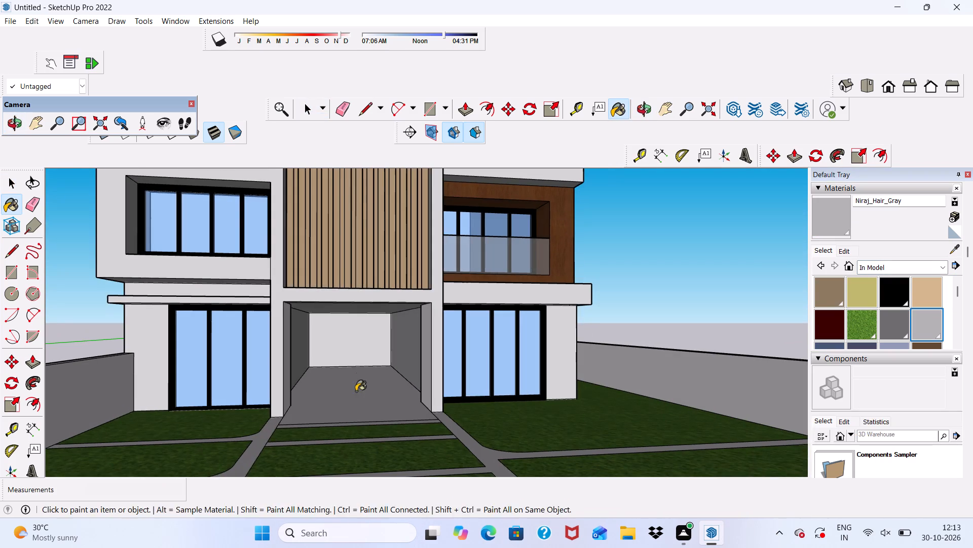
{"action": "key", "text": "space"}
Paint the terrace-side outer face, covering the boundary wall and the flush house side wall, with the in-model material 0035_Tan.
{"action": "scroll", "coordinate": [355, 373], "scroll_direction": "down", "scroll_amount": 8}
{"action": "middle_click_drag", "start_coordinate": [396, 383], "coordinate": [568, 399]}
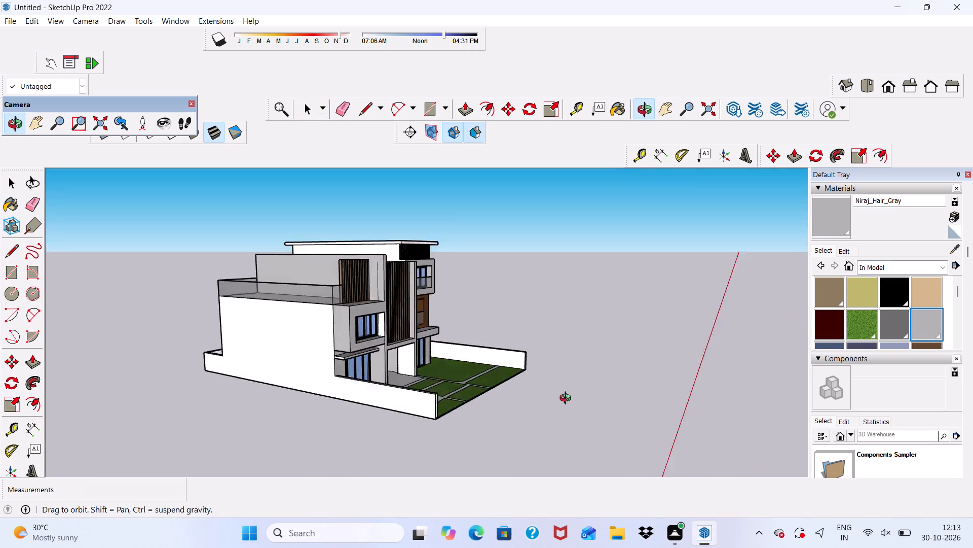
{"action": "middle_click_drag", "start_coordinate": [568, 399], "coordinate": [204, 420]}
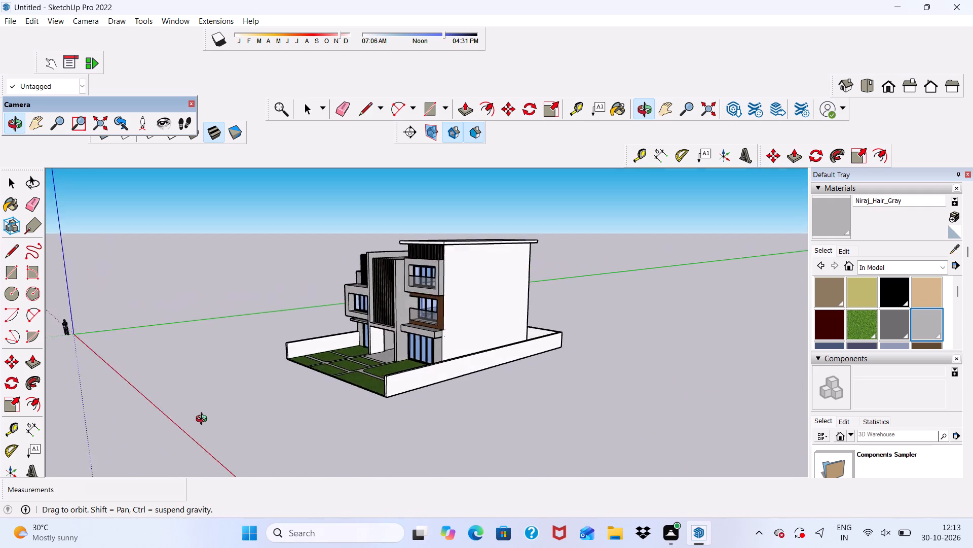
{"action": "middle_click_drag", "start_coordinate": [204, 420], "coordinate": [397, 463]}
{"action": "scroll", "coordinate": [397, 463], "scroll_direction": "up", "scroll_amount": 5}
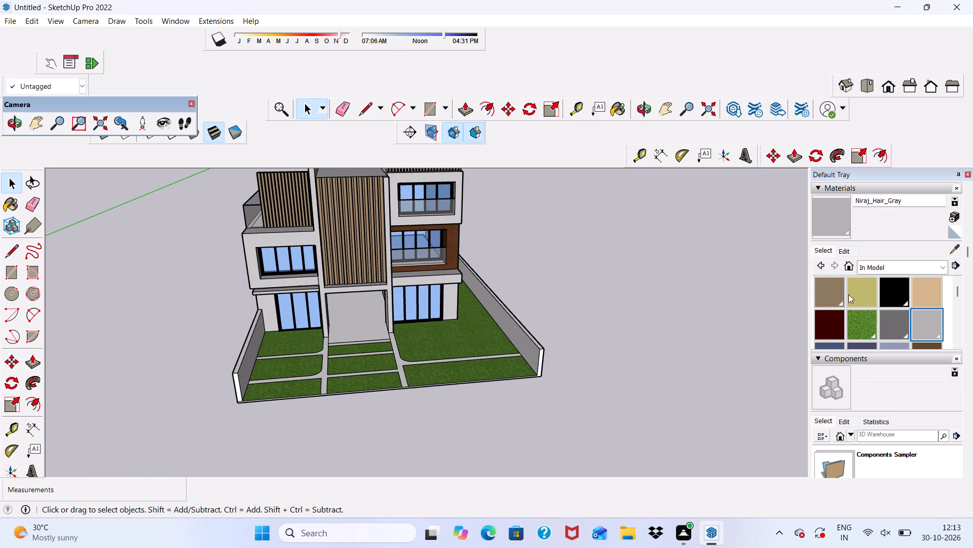
{"action": "left_click", "coordinate": [832, 298]}
{"action": "scroll", "coordinate": [377, 281], "scroll_direction": "up", "scroll_amount": 4}
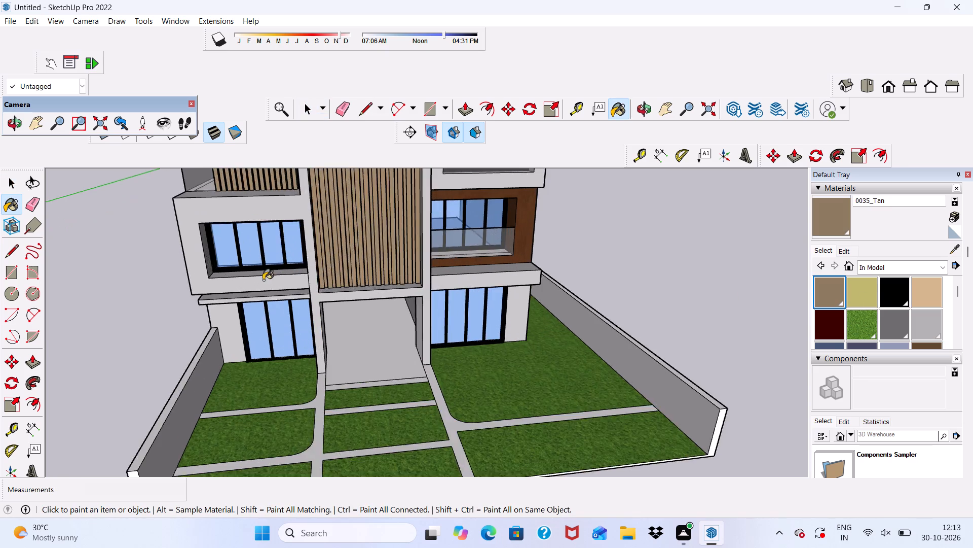
{"action": "scroll", "coordinate": [263, 280], "scroll_direction": "up", "scroll_amount": 6}
{"action": "scroll", "coordinate": [239, 325], "scroll_direction": "down", "scroll_amount": 2}
{"action": "middle_click_drag", "start_coordinate": [163, 355], "coordinate": [353, 282]}
{"action": "left_click", "coordinate": [326, 323]}
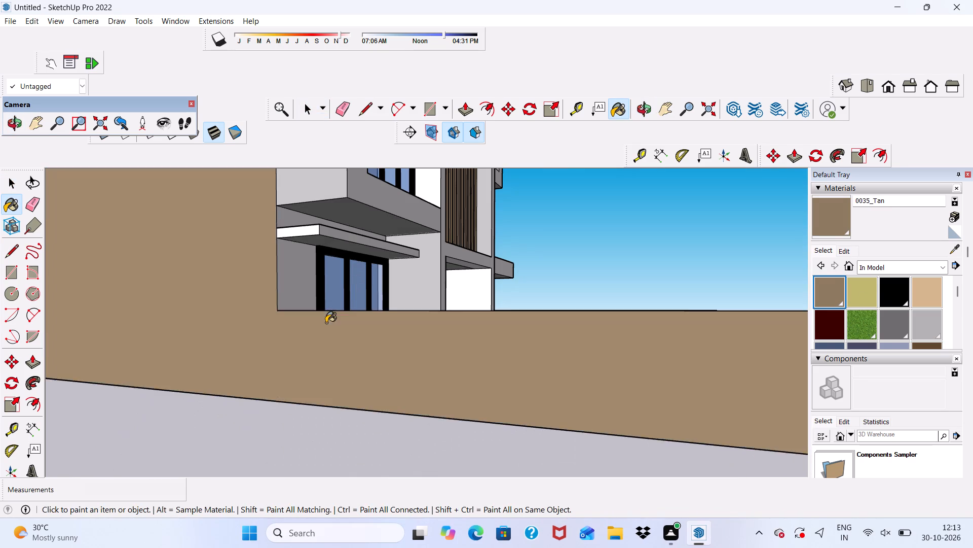
Paint the outer face and top of the boundary wall beside the wood-surround window with 0035_Tan.
{"action": "scroll", "coordinate": [324, 323], "scroll_direction": "down", "scroll_amount": 6}
{"action": "scroll", "coordinate": [467, 364], "scroll_direction": "down", "scroll_amount": 6}
{"action": "middle_click_drag", "start_coordinate": [482, 391], "coordinate": [49, 434]}
{"action": "scroll", "coordinate": [394, 423], "scroll_direction": "up", "scroll_amount": 1}
{"action": "left_click", "coordinate": [394, 423]}
{"action": "scroll", "coordinate": [591, 347], "scroll_direction": "up", "scroll_amount": 6}
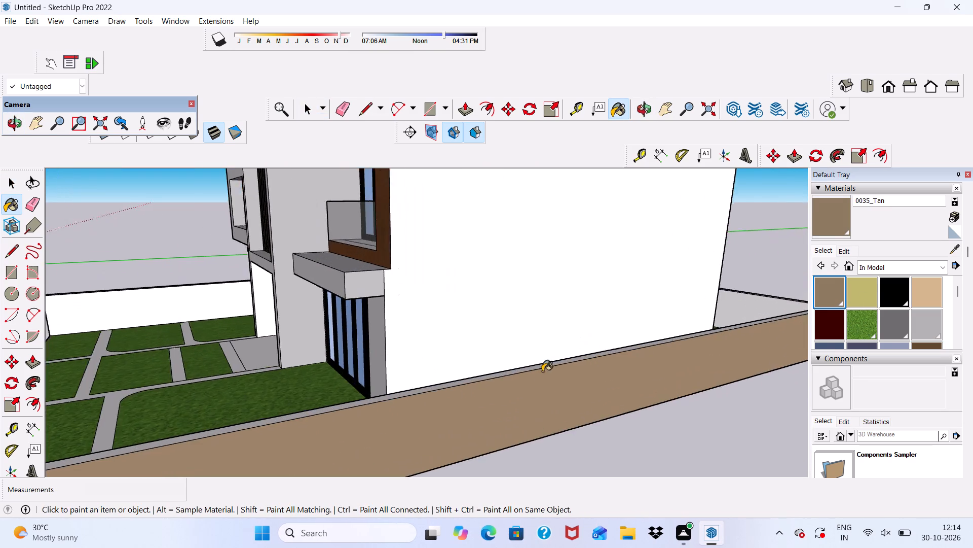
{"action": "scroll", "coordinate": [542, 371], "scroll_direction": "up", "scroll_amount": 7}
{"action": "left_click", "coordinate": [538, 363]}
Paint the inner faces of the wood-surround-window side boundary wall and the rear boundary wall with 0035_Tan.
{"action": "scroll", "coordinate": [516, 367], "scroll_direction": "down", "scroll_amount": 3}
{"action": "middle_click_drag", "start_coordinate": [425, 409], "coordinate": [607, 379]}
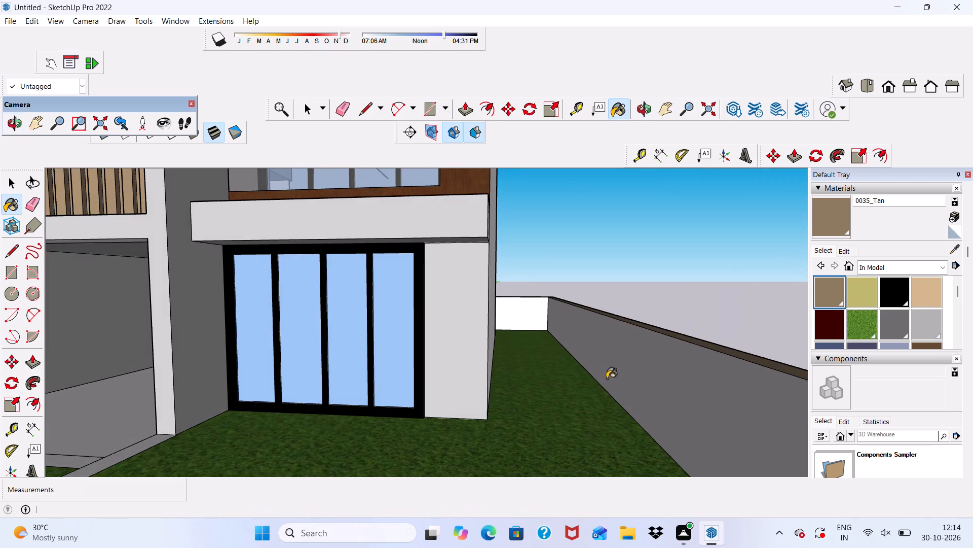
{"action": "left_click", "coordinate": [625, 361]}
{"action": "scroll", "coordinate": [569, 307], "scroll_direction": "down", "scroll_amount": 2}
{"action": "scroll", "coordinate": [558, 307], "scroll_direction": "up", "scroll_amount": 3}
{"action": "left_click", "coordinate": [521, 308]}
{"action": "scroll", "coordinate": [499, 318], "scroll_direction": "down", "scroll_amount": 9}
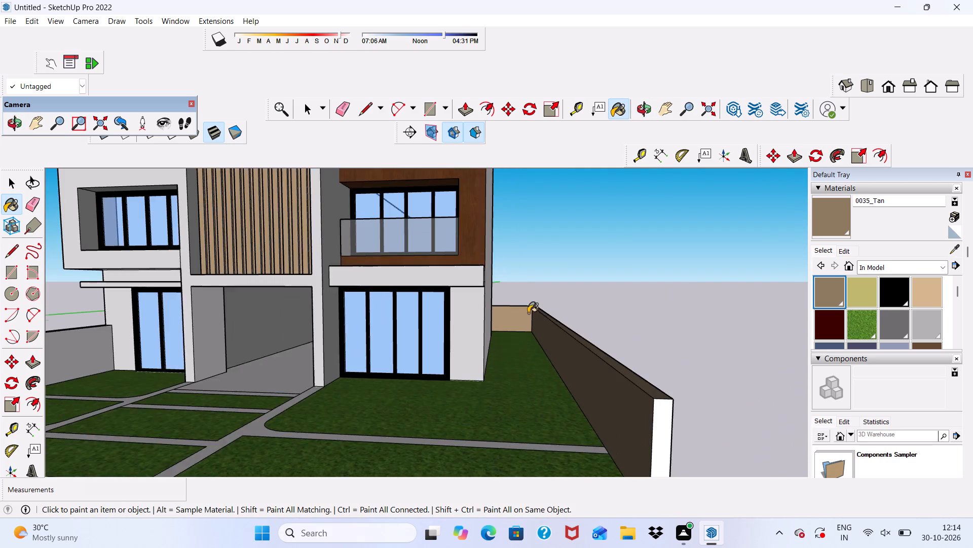
Paint the front end of the boundary wall on the wood-surround-window side with 0035_Tan.
{"action": "scroll", "coordinate": [528, 313], "scroll_direction": "down", "scroll_amount": 3}
{"action": "scroll", "coordinate": [556, 370], "scroll_direction": "up", "scroll_amount": 10}
{"action": "left_click", "coordinate": [550, 316]}
{"action": "scroll", "coordinate": [550, 316], "scroll_direction": "down", "scroll_amount": 7}
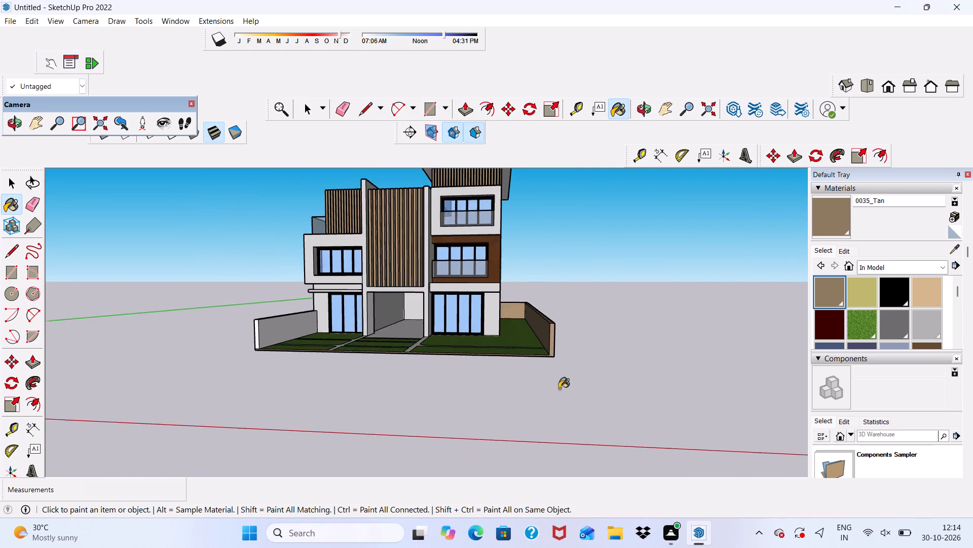
Paint the inner face and front end of the terrace-side boundary wall with 0035_Tan.
{"action": "scroll", "coordinate": [330, 337], "scroll_direction": "up", "scroll_amount": 10}
{"action": "left_click", "coordinate": [223, 336]}
{"action": "scroll", "coordinate": [210, 342], "scroll_direction": "down", "scroll_amount": 1}
{"action": "scroll", "coordinate": [158, 360], "scroll_direction": "up", "scroll_amount": 4}
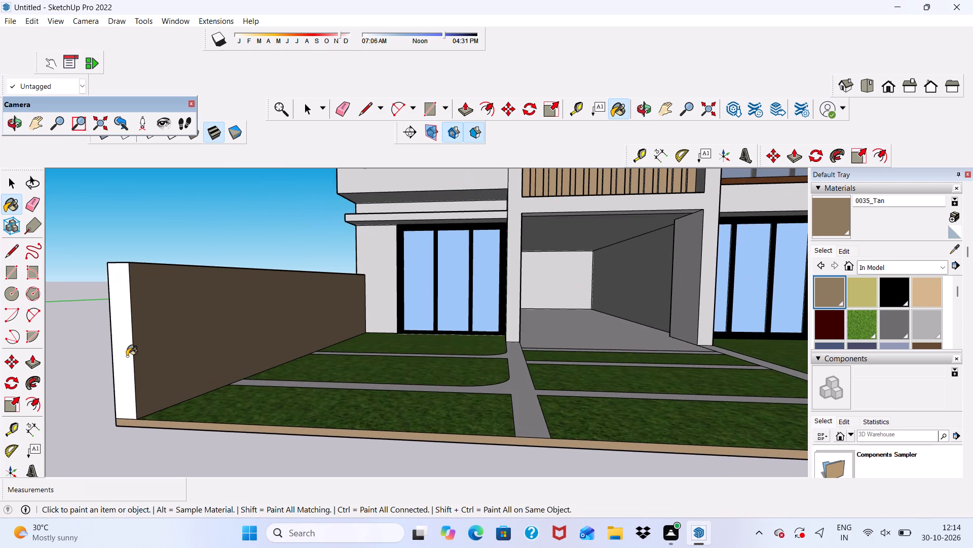
{"action": "left_click", "coordinate": [127, 356]}
Paint the house's rear wall facing the back grass strip with 0035_Tan.
{"action": "scroll", "coordinate": [127, 356], "scroll_direction": "down", "scroll_amount": 7}
{"action": "scroll", "coordinate": [349, 373], "scroll_direction": "down", "scroll_amount": 8}
{"action": "middle_click_drag", "start_coordinate": [329, 389], "coordinate": [440, 457]}
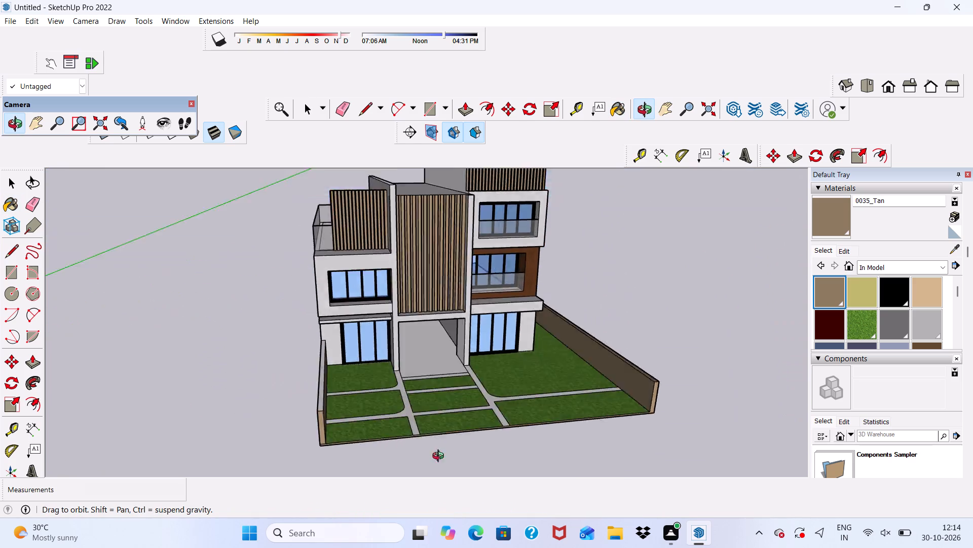
{"action": "middle_click_drag", "start_coordinate": [440, 457], "coordinate": [622, 519]}
{"action": "scroll", "coordinate": [251, 392], "scroll_direction": "up", "scroll_amount": 16}
{"action": "scroll", "coordinate": [130, 333], "scroll_direction": "down", "scroll_amount": 2}
{"action": "middle_click_drag", "start_coordinate": [130, 333], "coordinate": [285, 303]}
{"action": "scroll", "coordinate": [250, 309], "scroll_direction": "up", "scroll_amount": 4}
{"action": "left_click", "coordinate": [249, 303]}
{"action": "scroll", "coordinate": [237, 269], "scroll_direction": "down", "scroll_amount": 6}
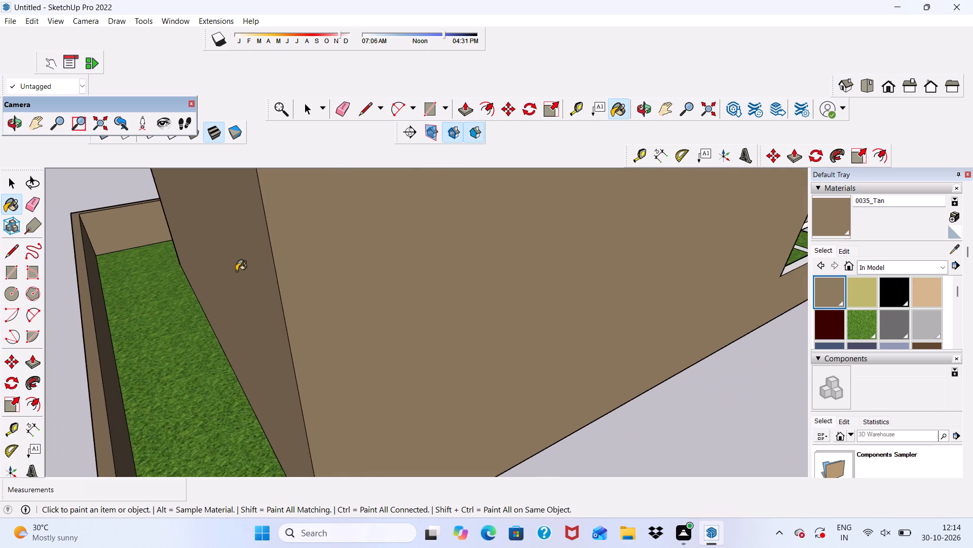
Paint the house's large blank side wall on the wood-surround-window side with 0035_Tan.
{"action": "scroll", "coordinate": [152, 249], "scroll_direction": "down", "scroll_amount": 13}
{"action": "middle_click_drag", "start_coordinate": [255, 316], "coordinate": [0, 270]}
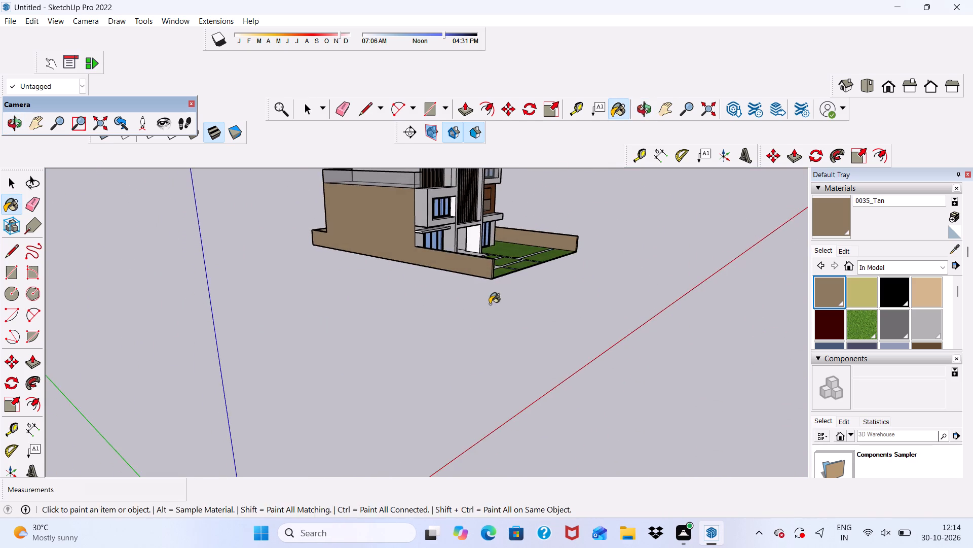
{"action": "middle_click_drag", "start_coordinate": [492, 304], "coordinate": [36, 334]}
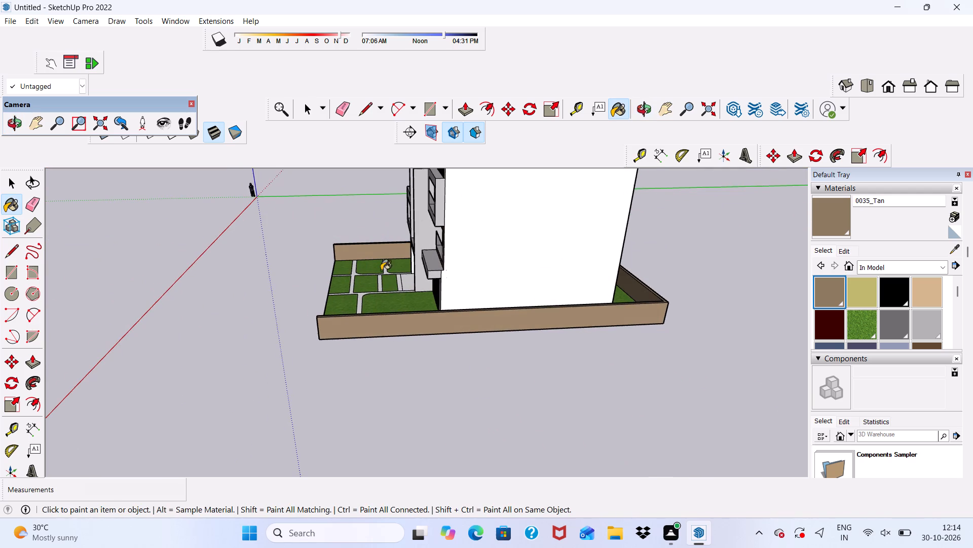
{"action": "left_click", "coordinate": [507, 236]}
{"action": "scroll", "coordinate": [435, 264], "scroll_direction": "down", "scroll_amount": 5}
{"action": "middle_click_drag", "start_coordinate": [437, 274], "coordinate": [788, 257]}
{"action": "scroll", "coordinate": [501, 275], "scroll_direction": "up", "scroll_amount": 10}
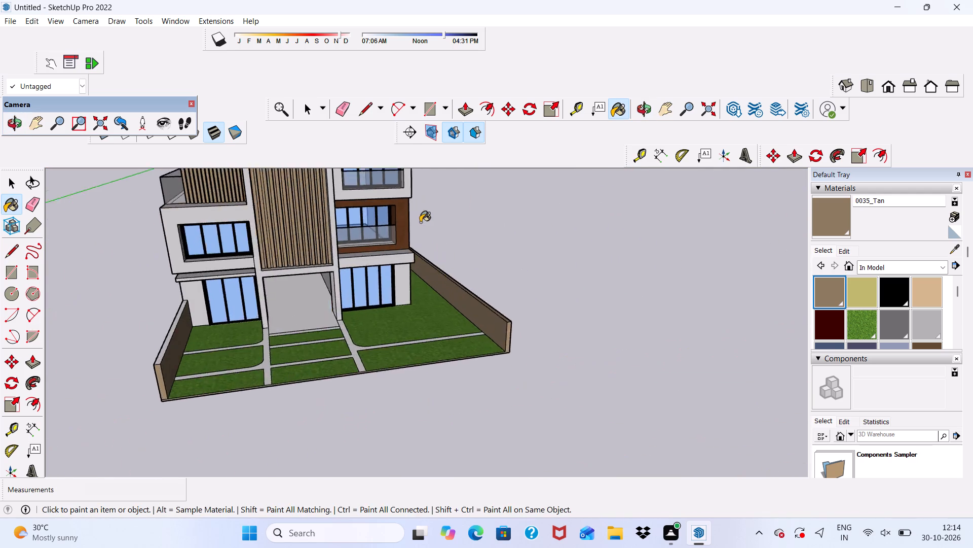
Paint the entrance passage's inner pillar face, its narrow return and the adjoining side wall on the wood-surround-window side with Niraj_Hair_Gray.
{"action": "scroll", "coordinate": [420, 222], "scroll_direction": "up", "scroll_amount": 2}
{"action": "scroll", "coordinate": [415, 222], "scroll_direction": "down", "scroll_amount": 2}
{"action": "scroll", "coordinate": [361, 317], "scroll_direction": "up", "scroll_amount": 5}
{"action": "middle_click_drag", "start_coordinate": [329, 298], "coordinate": [290, 249]}
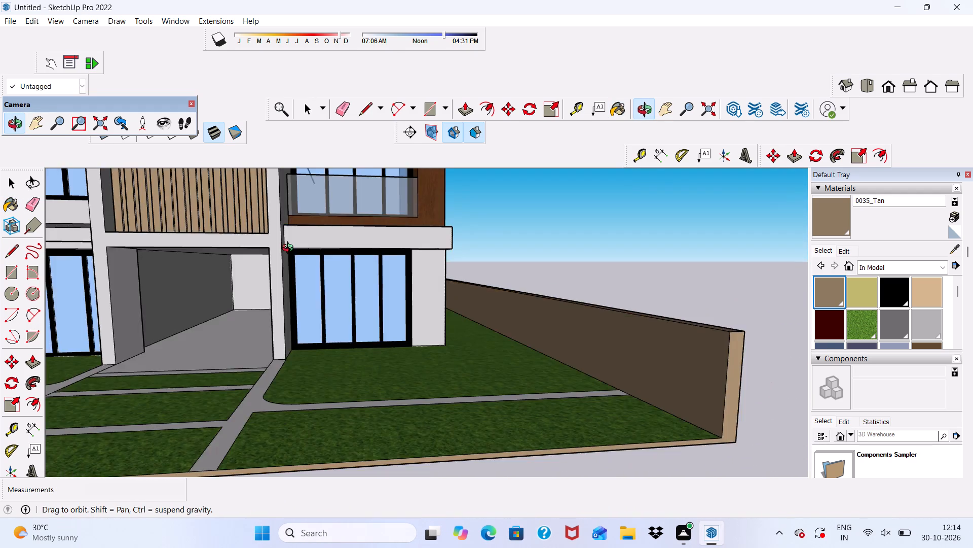
{"action": "middle_click_drag", "start_coordinate": [290, 249], "coordinate": [387, 265]}
{"action": "key", "text": "space"}
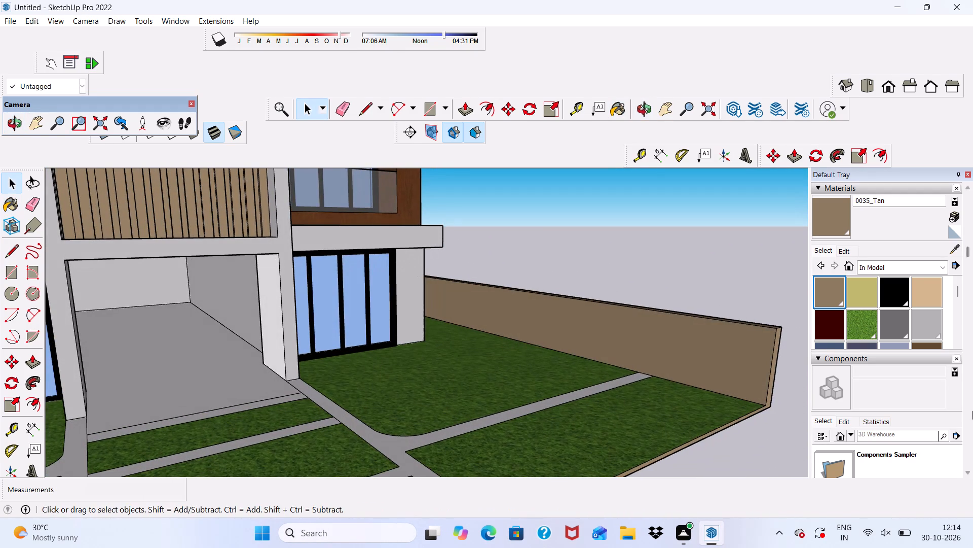
{"action": "left_click", "coordinate": [924, 318]}
{"action": "scroll", "coordinate": [238, 322], "scroll_direction": "up", "scroll_amount": 5}
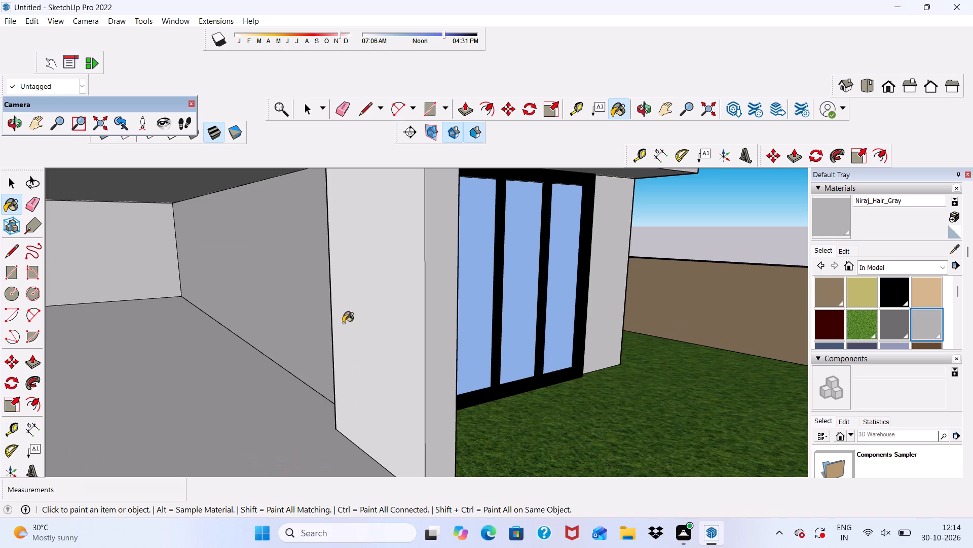
{"action": "left_click", "coordinate": [355, 324]}
{"action": "scroll", "coordinate": [328, 296], "scroll_direction": "up", "scroll_amount": 6}
{"action": "scroll", "coordinate": [321, 293], "scroll_direction": "down", "scroll_amount": 1}
{"action": "middle_click_drag", "start_coordinate": [321, 293], "coordinate": [573, 297]}
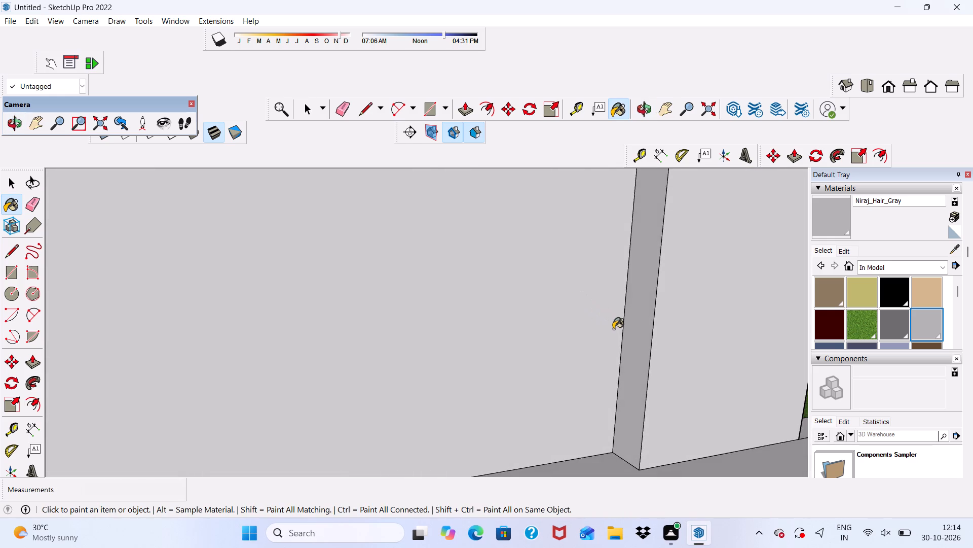
{"action": "left_click_drag", "start_coordinate": [614, 329], "coordinate": [629, 336]}
{"action": "left_click", "coordinate": [632, 337]}
{"action": "left_click", "coordinate": [594, 315]}
{"action": "scroll", "coordinate": [593, 316], "scroll_direction": "down", "scroll_amount": 9}
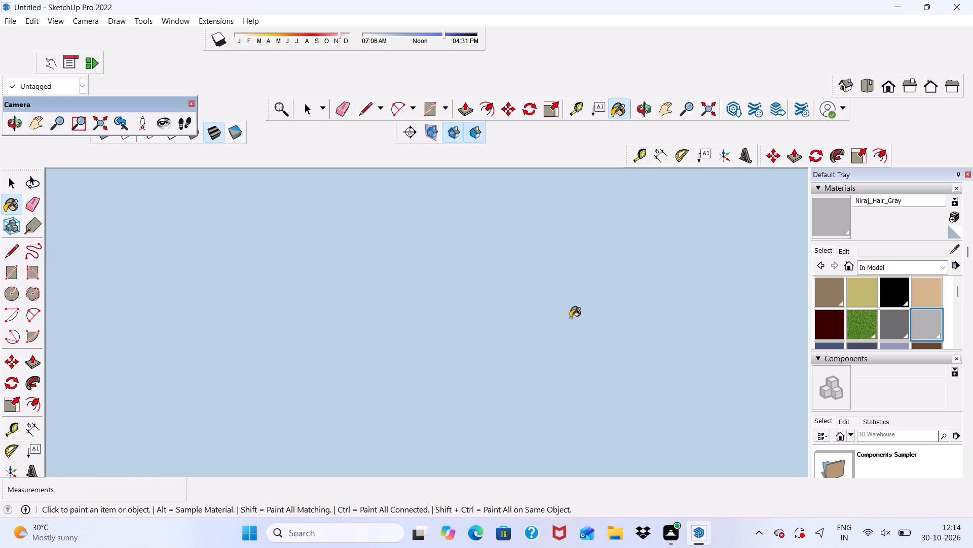
In the front view, paint the inner face of the entrance passage's terrace-side pillar with Niraj_Hair_Gray.
{"action": "left_click", "coordinate": [885, 81]}
{"action": "scroll", "coordinate": [265, 294], "scroll_direction": "down", "scroll_amount": 18}
{"action": "scroll", "coordinate": [375, 325], "scroll_direction": "up", "scroll_amount": 20}
{"action": "scroll", "coordinate": [375, 325], "scroll_direction": "up", "scroll_amount": 8}
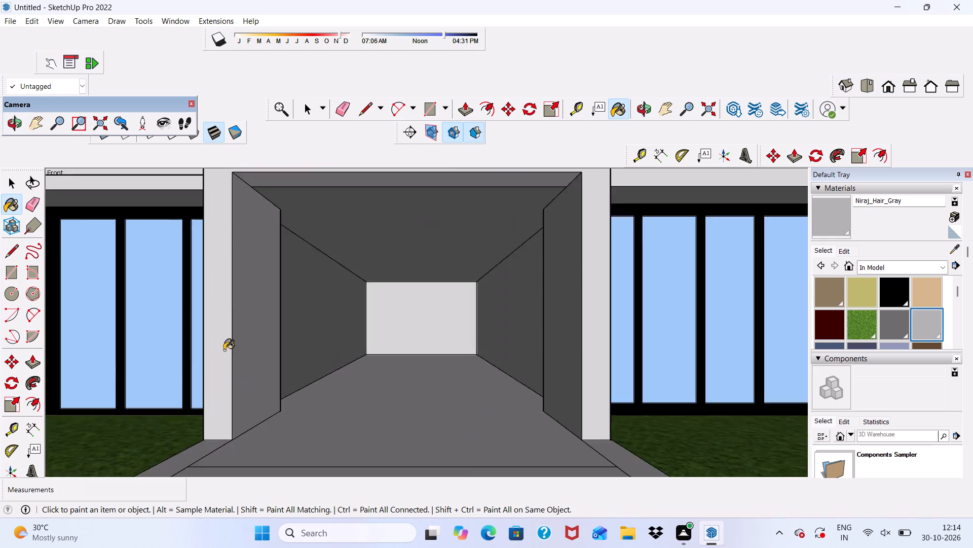
{"action": "left_click", "coordinate": [232, 336]}
{"action": "left_click", "coordinate": [237, 328]}
Examine the entrance passage interior, the front facade and the terrace-side boundary wall for surfaces still needing colour.
{"action": "scroll", "coordinate": [263, 321], "scroll_direction": "up", "scroll_amount": 10}
{"action": "middle_click_drag", "start_coordinate": [323, 278], "coordinate": [300, 302]}
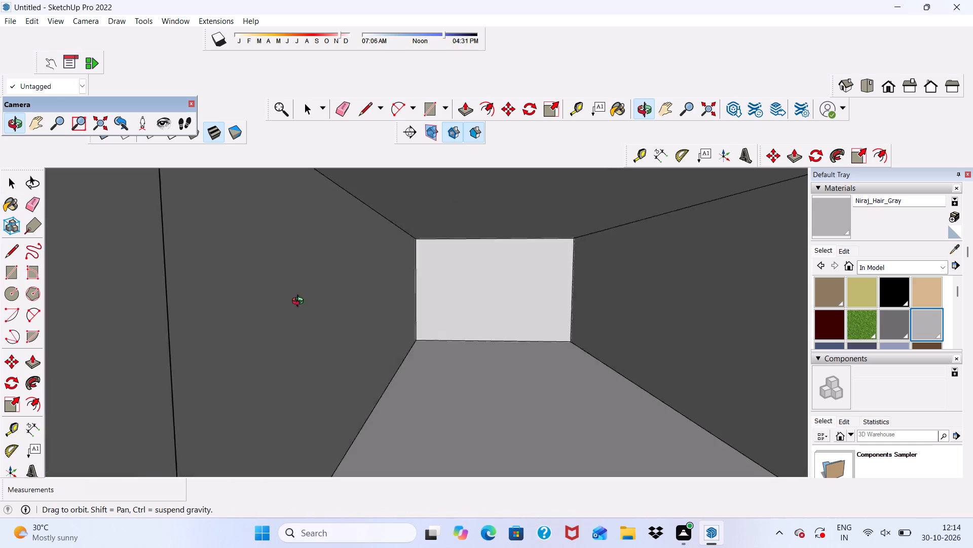
{"action": "middle_click_drag", "start_coordinate": [300, 302], "coordinate": [290, 324]}
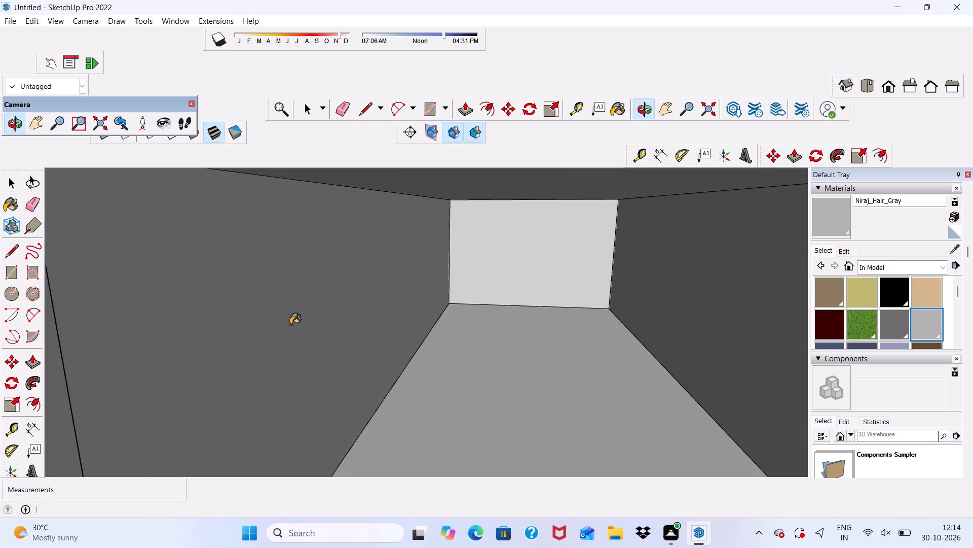
{"action": "scroll", "coordinate": [272, 317], "scroll_direction": "down", "scroll_amount": 15}
{"action": "scroll", "coordinate": [296, 309], "scroll_direction": "down", "scroll_amount": 7}
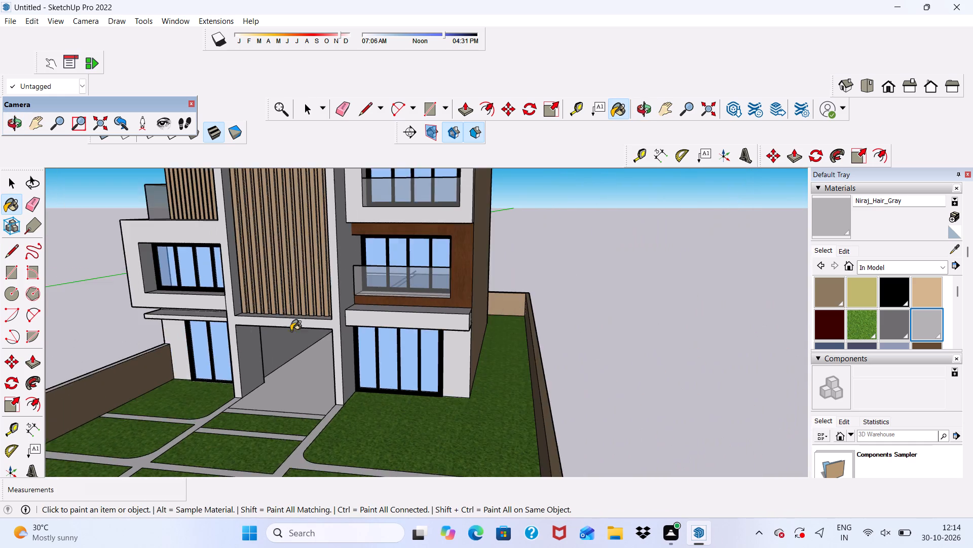
{"action": "scroll", "coordinate": [277, 313], "scroll_direction": "down", "scroll_amount": 13}
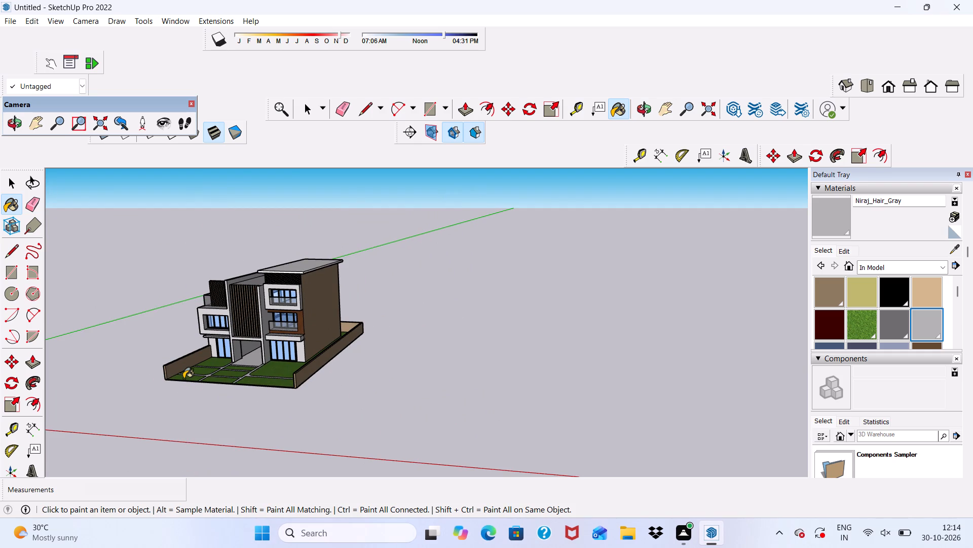
{"action": "key", "text": "space"}
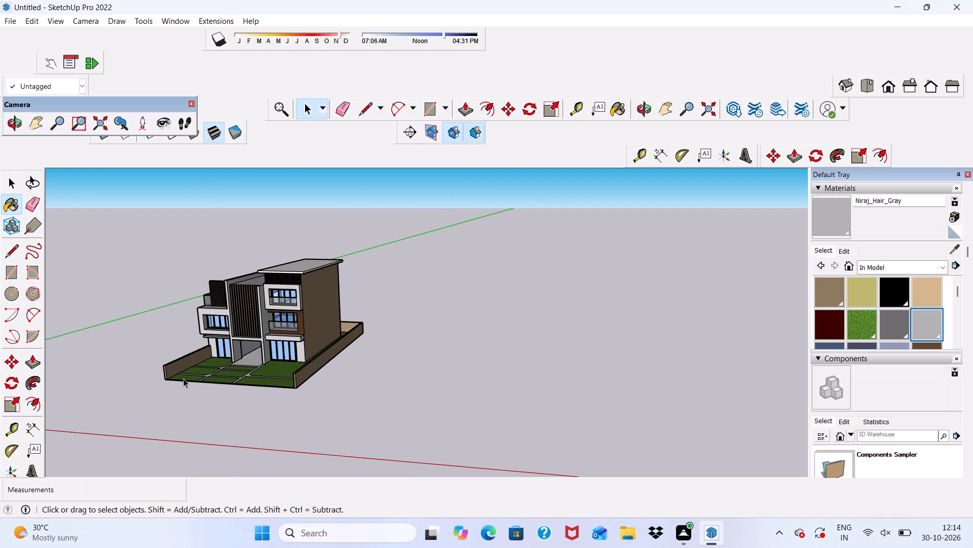
{"action": "scroll", "coordinate": [162, 358], "scroll_direction": "down", "scroll_amount": 4}
{"action": "scroll", "coordinate": [183, 357], "scroll_direction": "up", "scroll_amount": 14}
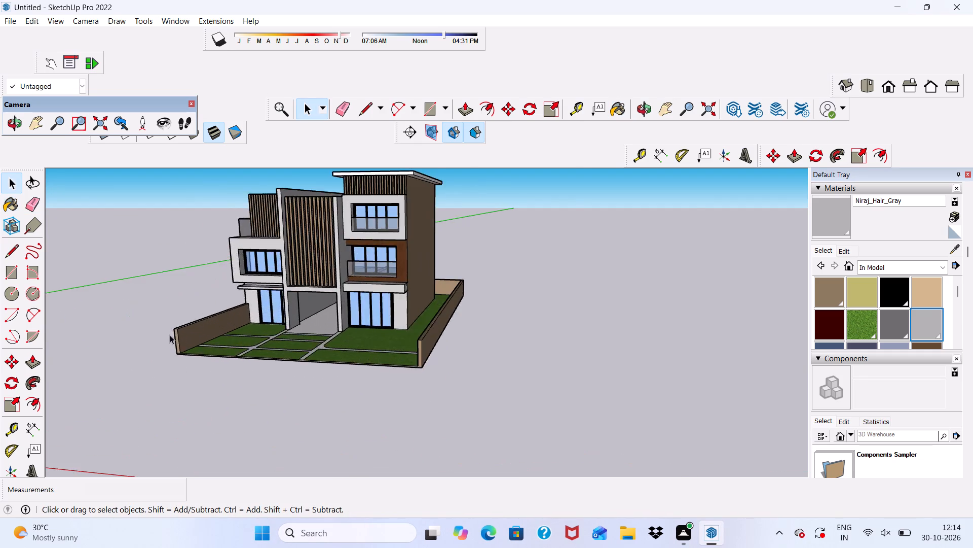
{"action": "scroll", "coordinate": [170, 335], "scroll_direction": "up", "scroll_amount": 4}
{"action": "middle_click_drag", "start_coordinate": [189, 298], "coordinate": [271, 320]}
{"action": "scroll", "coordinate": [280, 331], "scroll_direction": "up", "scroll_amount": 5}
{"action": "scroll", "coordinate": [289, 324], "scroll_direction": "down", "scroll_amount": 1}
{"action": "middle_click", "coordinate": [289, 324]}
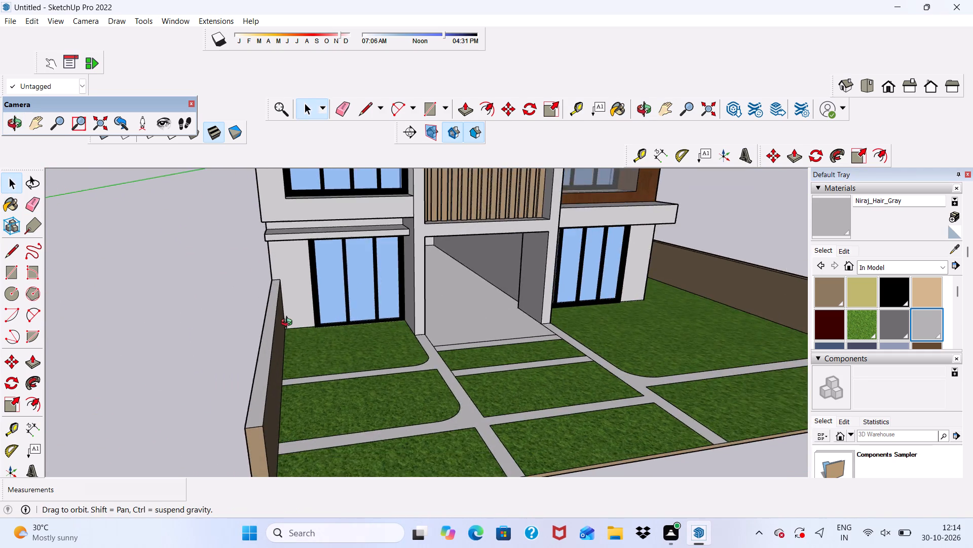
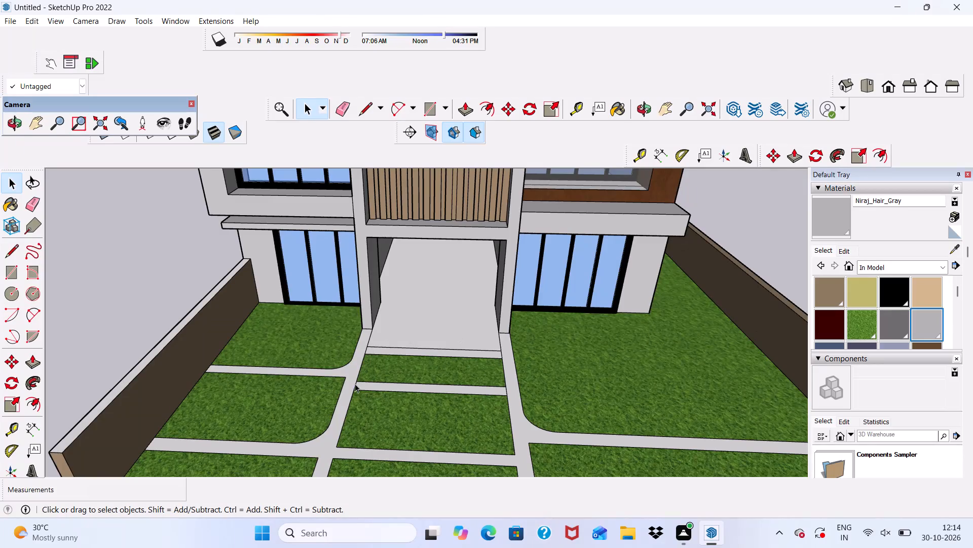
Paint the top face of the terrace-side boundary wall with 0035_Tan.
{"action": "left_click", "coordinate": [829, 298]}
{"action": "scroll", "coordinate": [230, 396], "scroll_direction": "up", "scroll_amount": 5}
{"action": "scroll", "coordinate": [183, 309], "scroll_direction": "up", "scroll_amount": 2}
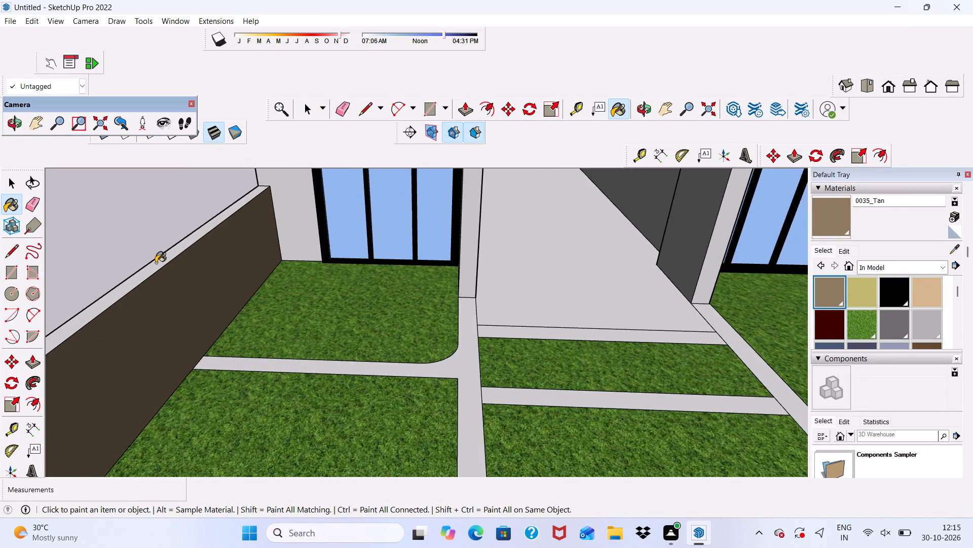
{"action": "left_click", "coordinate": [156, 263]}
{"action": "scroll", "coordinate": [156, 263], "scroll_direction": "down", "scroll_amount": 17}
{"action": "middle_click_drag", "start_coordinate": [377, 251], "coordinate": [411, 347]}
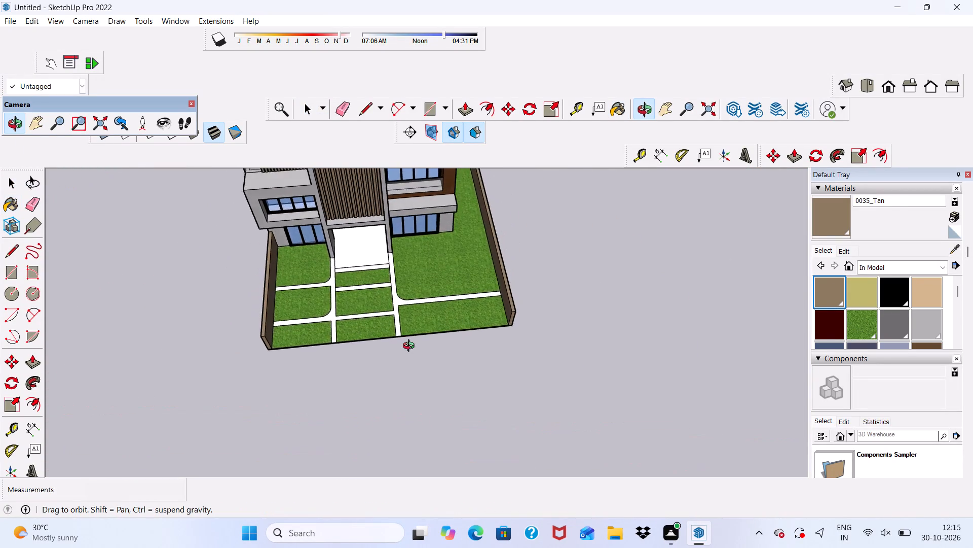
{"action": "middle_click_drag", "start_coordinate": [411, 347], "coordinate": [383, 381]}
{"action": "key", "text": "space"}
Erase the edge line separating the entrance passage floor from the path strip at its front.
{"action": "scroll", "coordinate": [360, 289], "scroll_direction": "up", "scroll_amount": 6}
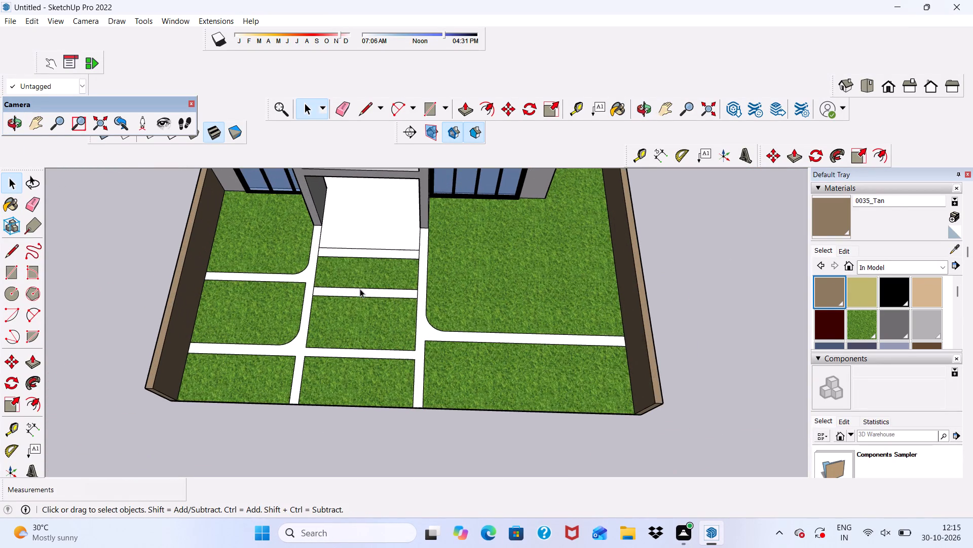
{"action": "middle_click_drag", "start_coordinate": [366, 331], "coordinate": [364, 166]}
{"action": "scroll", "coordinate": [364, 166], "scroll_direction": "up", "scroll_amount": 5}
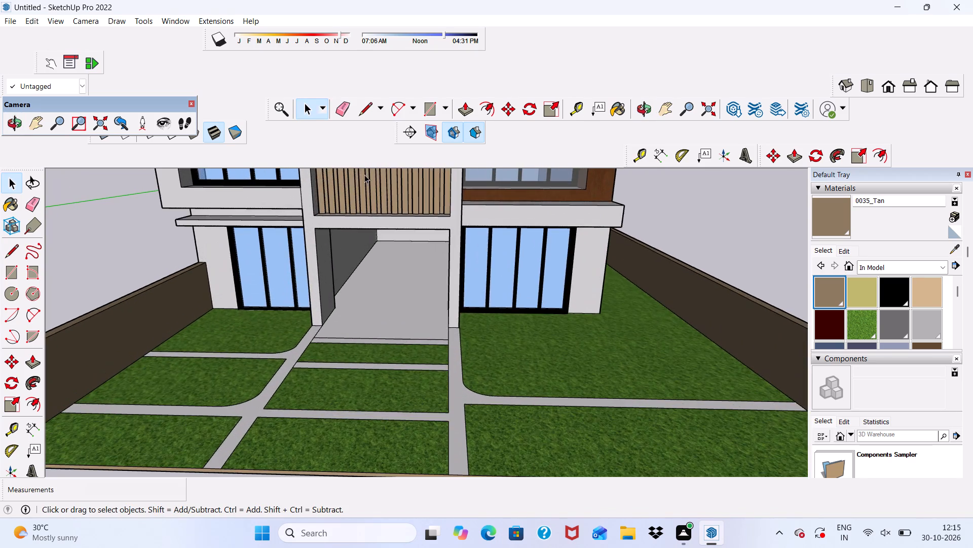
{"action": "scroll", "coordinate": [375, 287], "scroll_direction": "up", "scroll_amount": 5}
{"action": "scroll", "coordinate": [373, 291], "scroll_direction": "down", "scroll_amount": 5}
{"action": "middle_click_drag", "start_coordinate": [371, 296], "coordinate": [344, 382]}
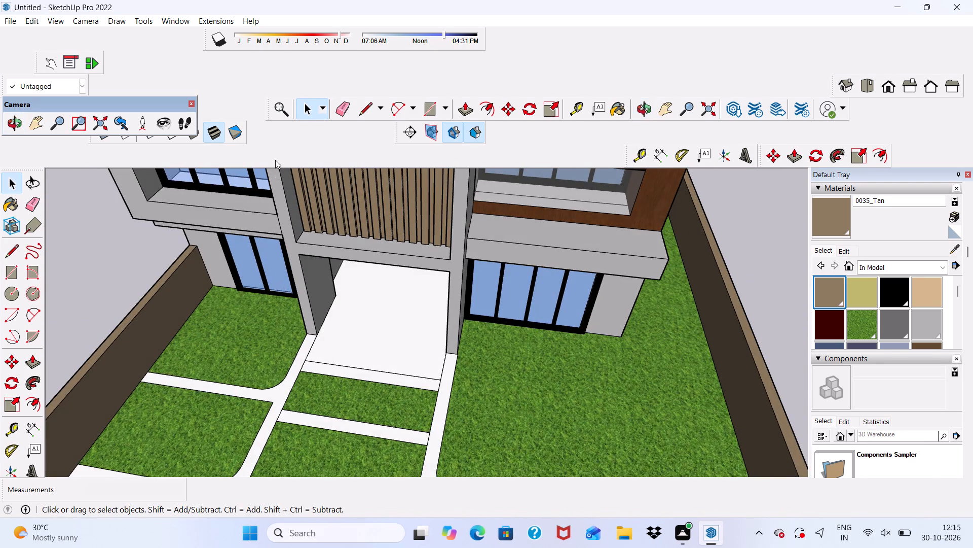
{"action": "left_click", "coordinate": [335, 102]}
{"action": "scroll", "coordinate": [342, 357], "scroll_direction": "up", "scroll_amount": 1}
{"action": "left_click", "coordinate": [341, 365]}
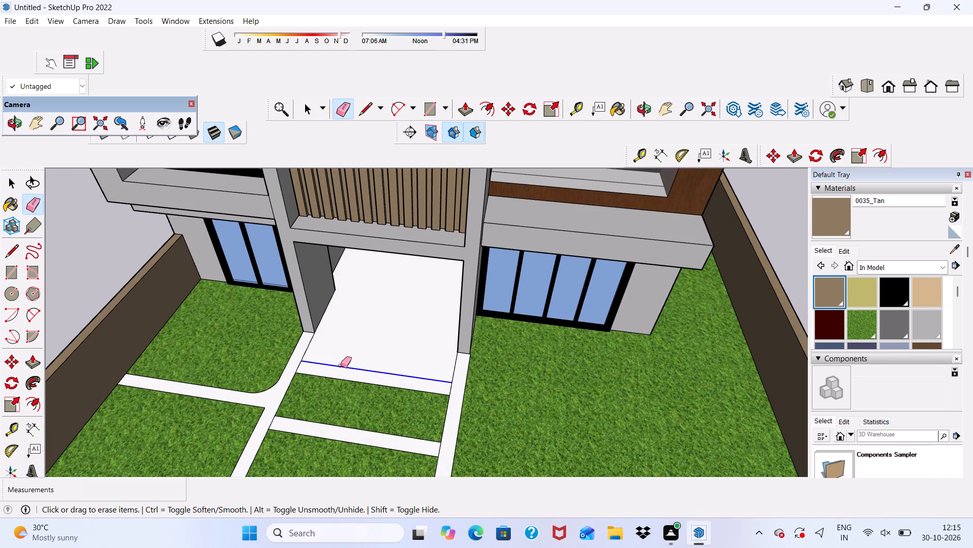
{"action": "scroll", "coordinate": [336, 278], "scroll_direction": "down", "scroll_amount": 6}
{"action": "key", "text": "space"}
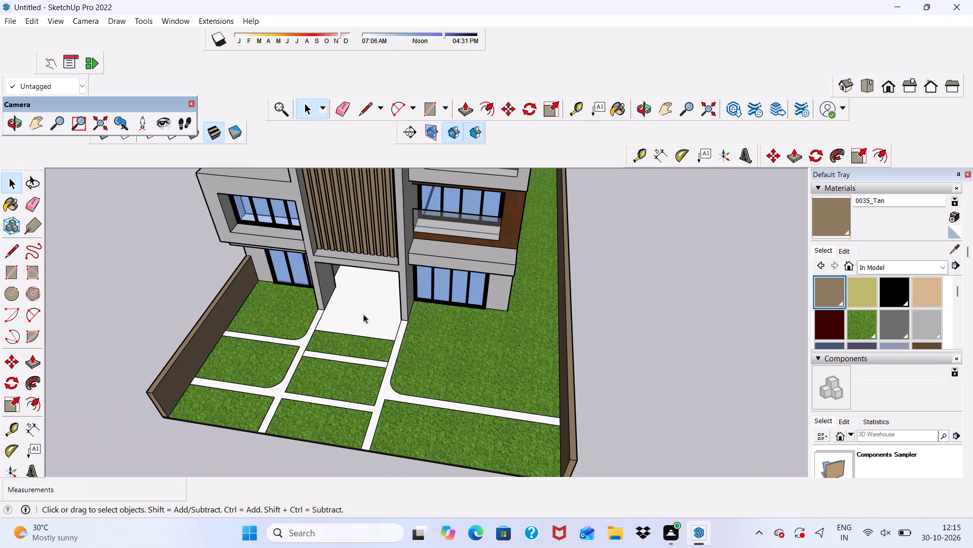
Save the model in the Documents folder as a SketchUp file named 899.
{"action": "key", "text": "ctrl+s"}
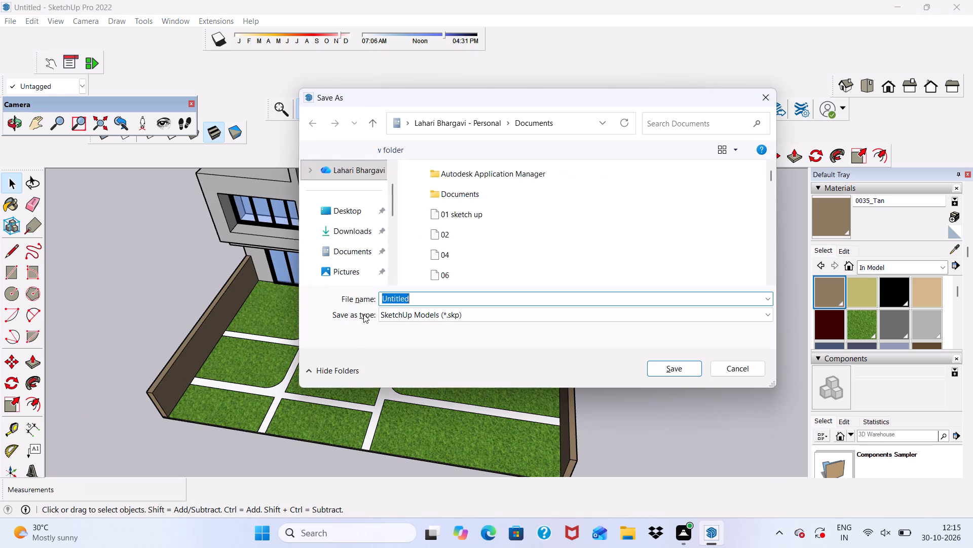
{"action": "left_click", "coordinate": [428, 295]}
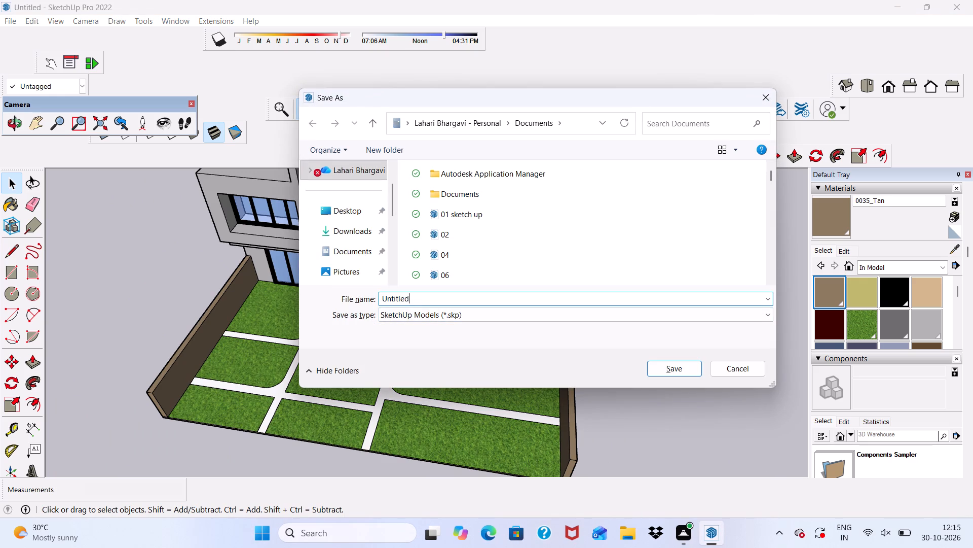
{"action": "key", "text": "BackSpace"}
{"action": "key", "text": "BackSpace"}
{"action": "key", "text": "BackSpace"}
{"action": "key", "text": "BackSpace"}
{"action": "key", "text": "BackSpace"}
{"action": "key", "text": "BackSpace"}
{"action": "key", "text": "BackSpace"}
{"action": "key", "text": "BackSpace"}
{"action": "key", "text": "BackSpace"}
{"action": "key", "text": "BackSpace"}
{"action": "key", "text": "BackSpace"}
{"action": "key", "text": "BackSpace"}
{"action": "key", "text": "BackSpace"}
{"action": "key", "text": "BackSpace"}
{"action": "key", "text": "BackSpace"}
{"action": "key", "text": "BackSpace"}
{"action": "key", "text": "BackSpace"}
{"action": "key", "text": "BackSpace"}
{"action": "key", "text": "BackSpace"}
{"action": "key", "text": "BackSpace"}
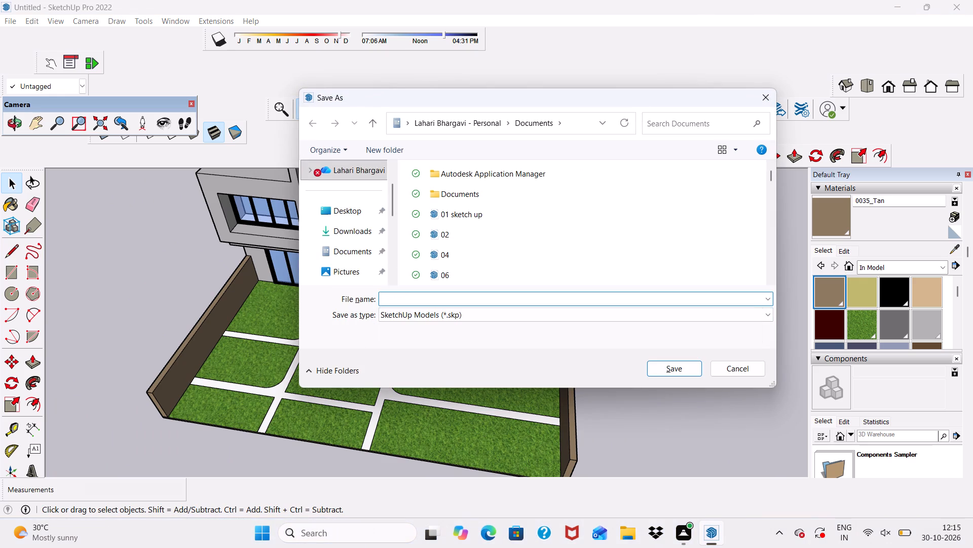
{"action": "type", "text": "86"}
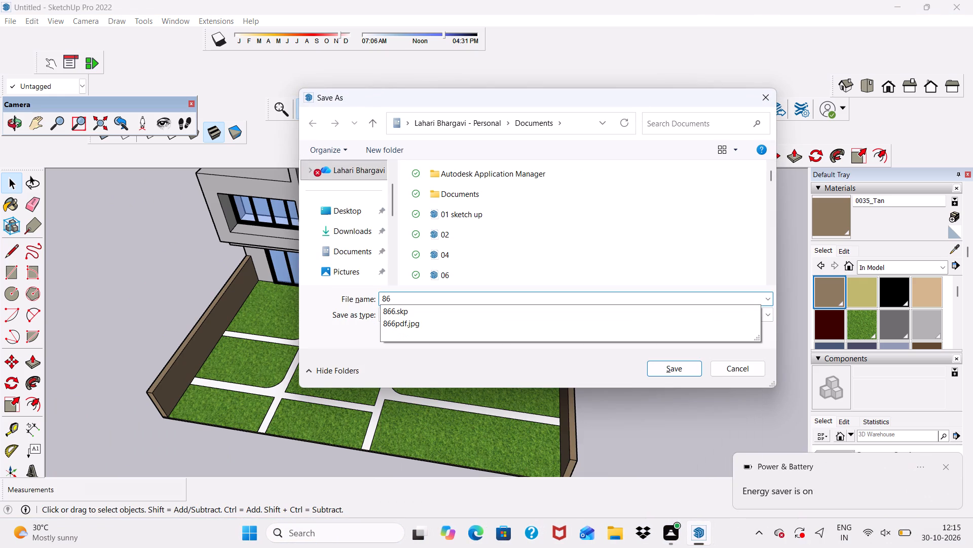
{"action": "key", "text": "BackSpace"}
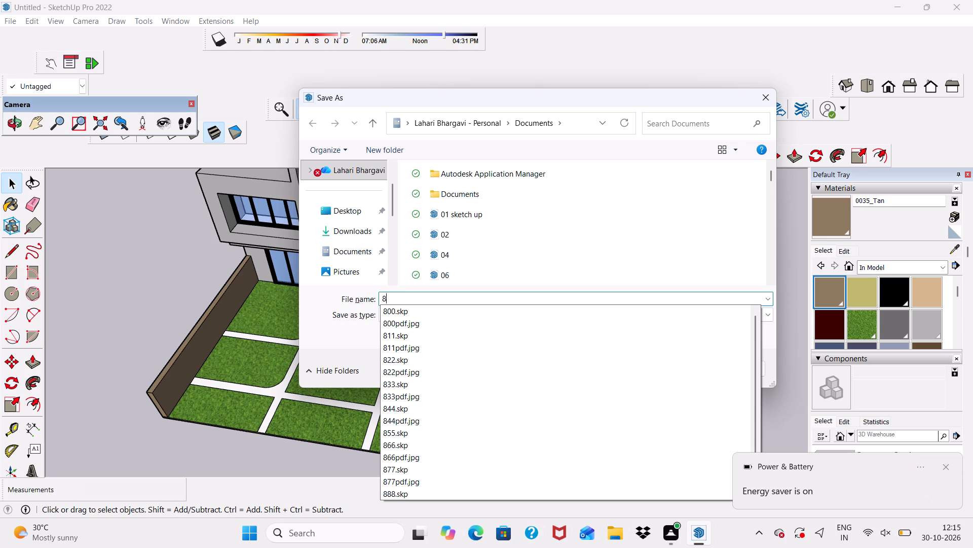
{"action": "type", "text": "99"}
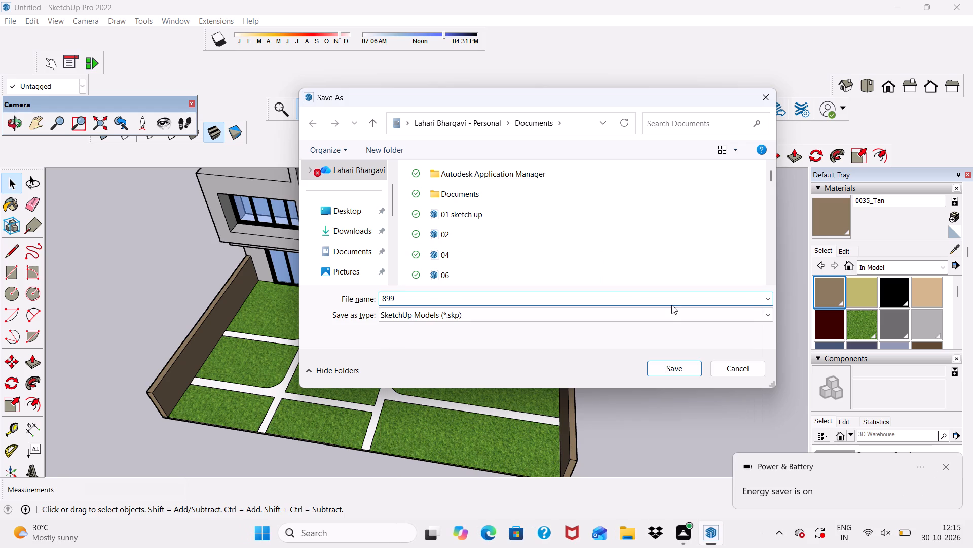
{"action": "left_click", "coordinate": [671, 365]}
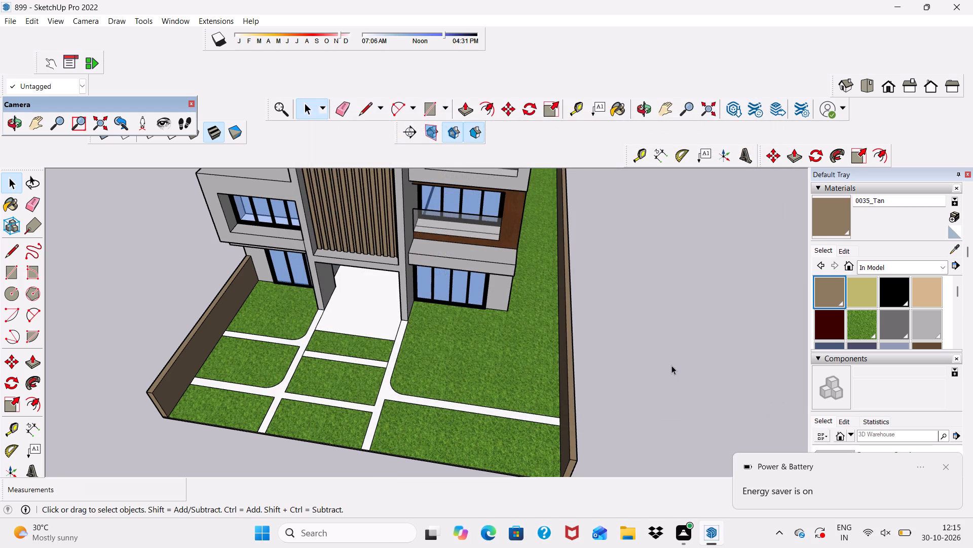
Export the current view as a 2D graphic in JPEG format, named 899pdf.
{"action": "left_click", "coordinate": [10, 20]}
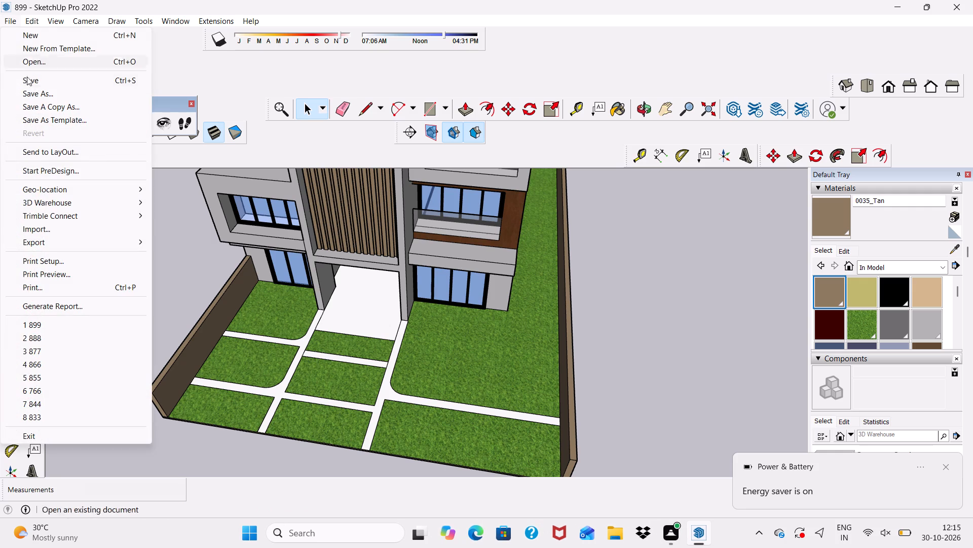
{"action": "left_click", "coordinate": [50, 237]}
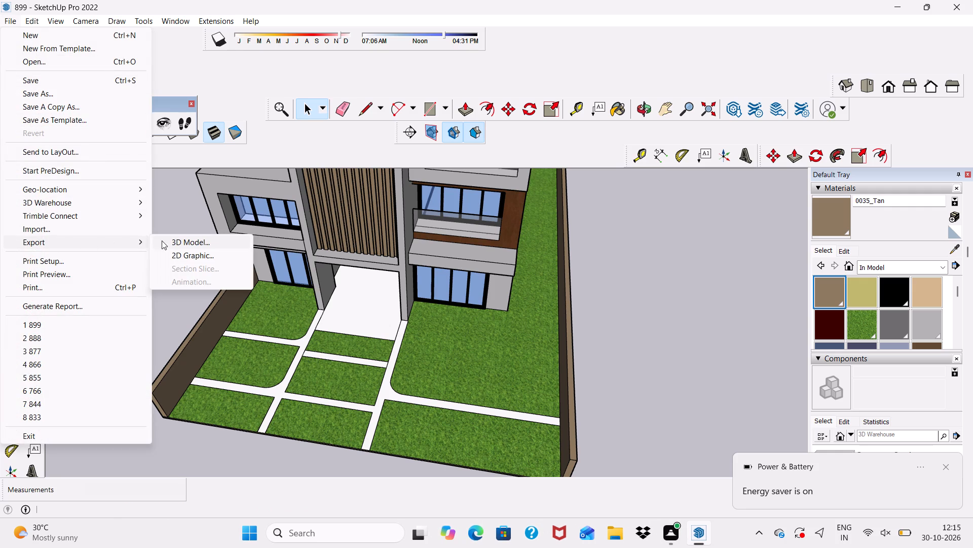
{"action": "left_click", "coordinate": [177, 253]}
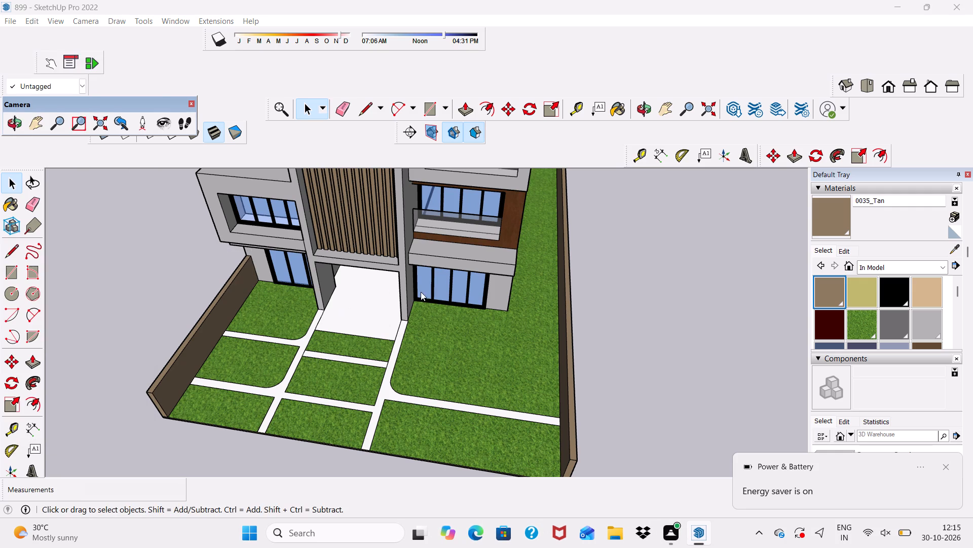
{"action": "left_click", "coordinate": [426, 295]}
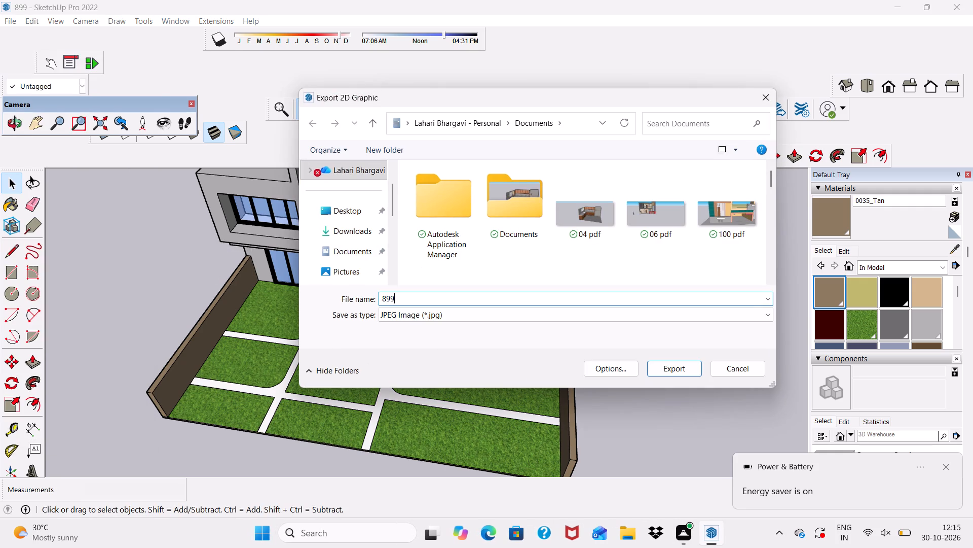
{"action": "type", "text": "pdf"}
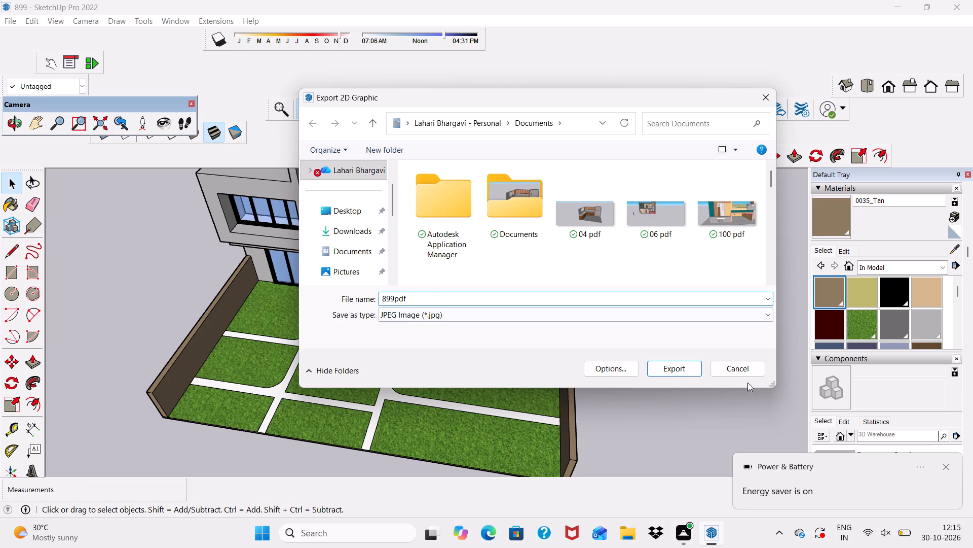
{"action": "left_click", "coordinate": [670, 366]}
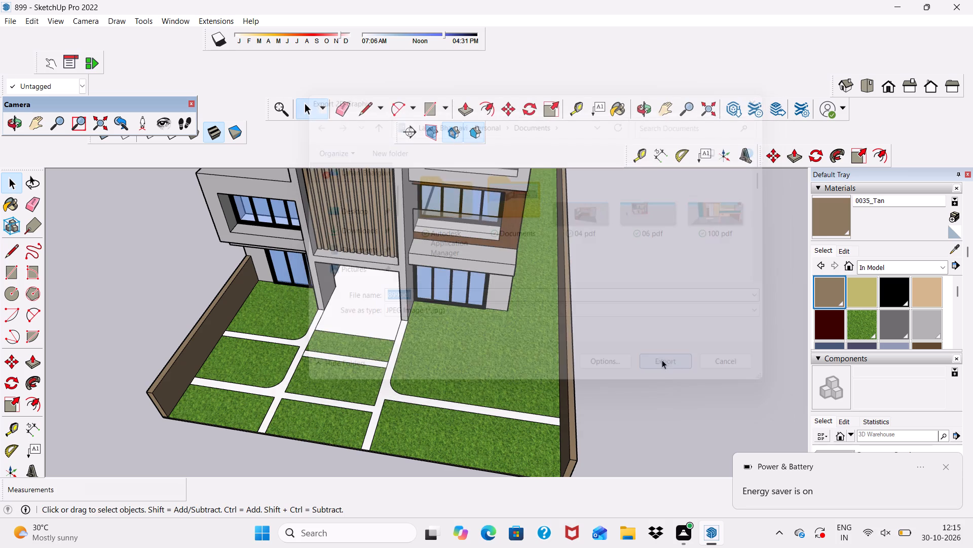
Examine the finished front facade, the roof slab with its slatted upper band, and the whole house from the front.
{"action": "scroll", "coordinate": [544, 300], "scroll_direction": "down", "scroll_amount": 10}
{"action": "middle_click_drag", "start_coordinate": [444, 348], "coordinate": [468, 229]}
{"action": "scroll", "coordinate": [468, 229], "scroll_direction": "up", "scroll_amount": 6}
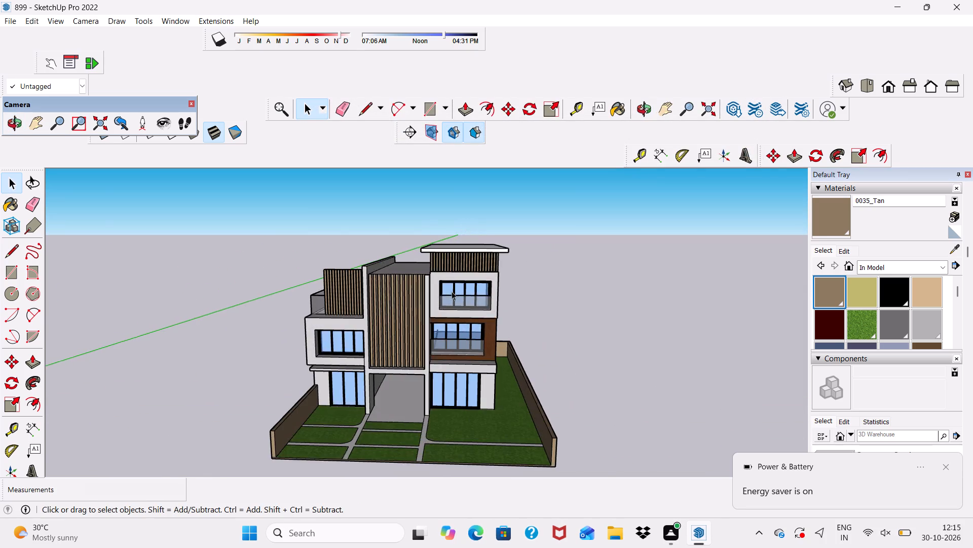
{"action": "scroll", "coordinate": [439, 323], "scroll_direction": "up", "scroll_amount": 6}
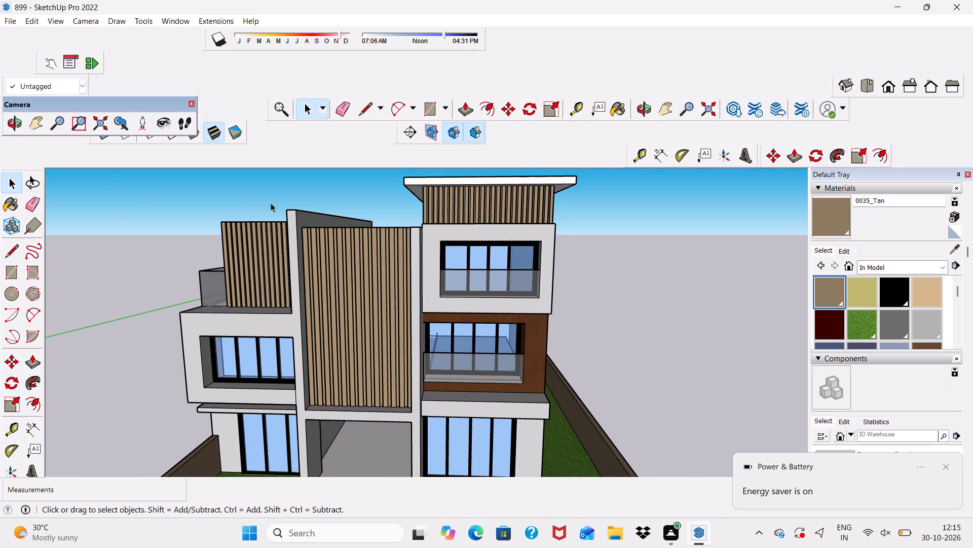
{"action": "scroll", "coordinate": [395, 233], "scroll_direction": "down", "scroll_amount": 5}
{"action": "middle_click_drag", "start_coordinate": [376, 341], "coordinate": [384, 323]}
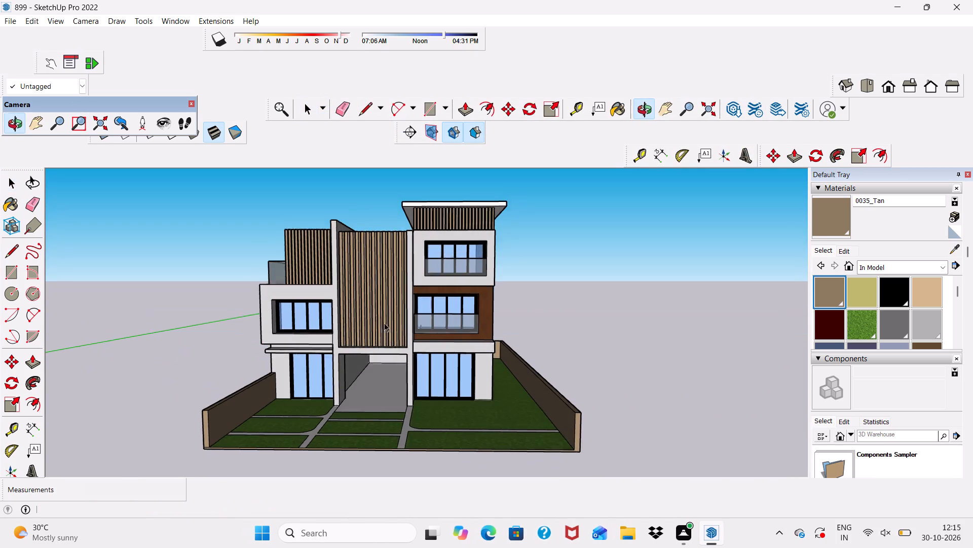
{"action": "scroll", "coordinate": [485, 194], "scroll_direction": "up", "scroll_amount": 10}
{"action": "scroll", "coordinate": [482, 192], "scroll_direction": "down", "scroll_amount": 1}
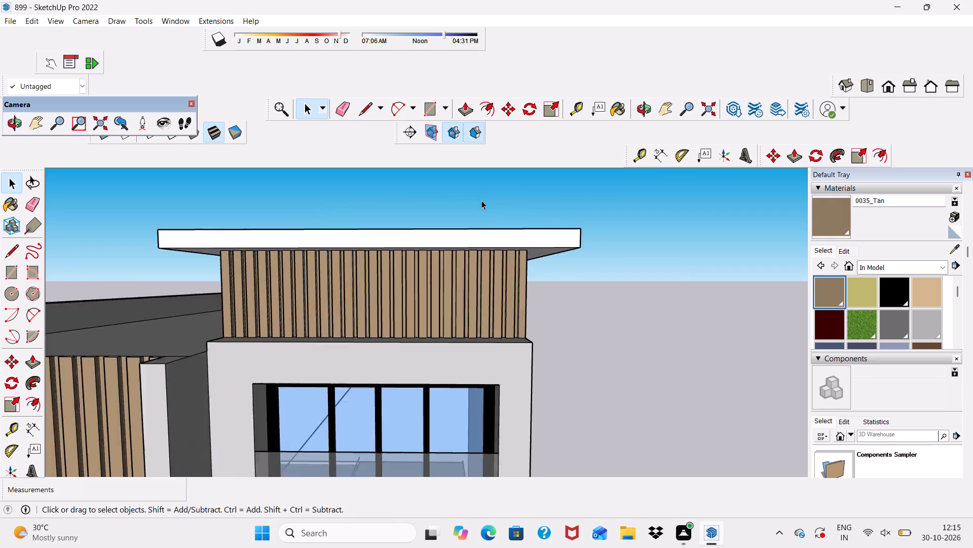
{"action": "scroll", "coordinate": [481, 200], "scroll_direction": "down", "scroll_amount": 6}
{"action": "middle_click_drag", "start_coordinate": [482, 218], "coordinate": [487, 201]}
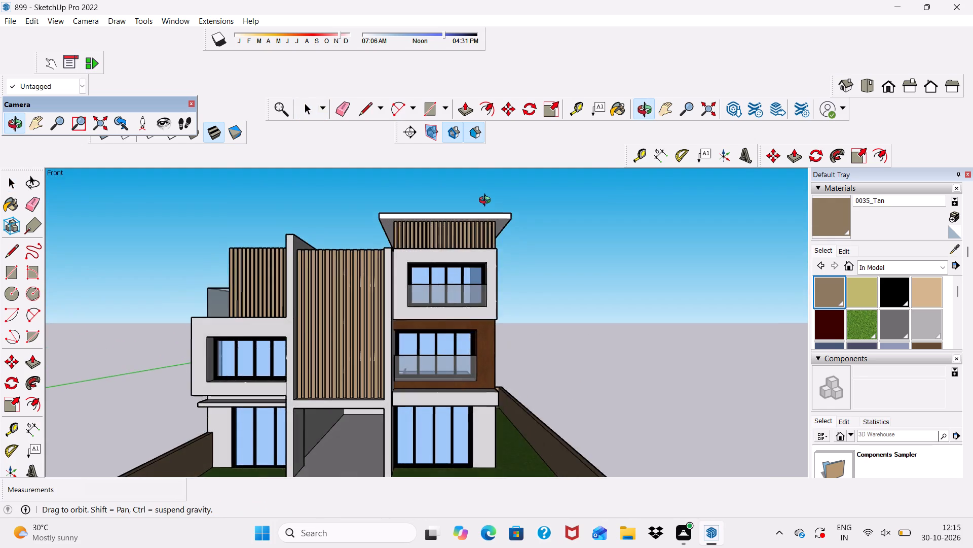
{"action": "middle_click_drag", "start_coordinate": [487, 201], "coordinate": [488, 201]}
{"action": "scroll", "coordinate": [488, 201], "scroll_direction": "up", "scroll_amount": 6}
{"action": "scroll", "coordinate": [406, 194], "scroll_direction": "down", "scroll_amount": 11}
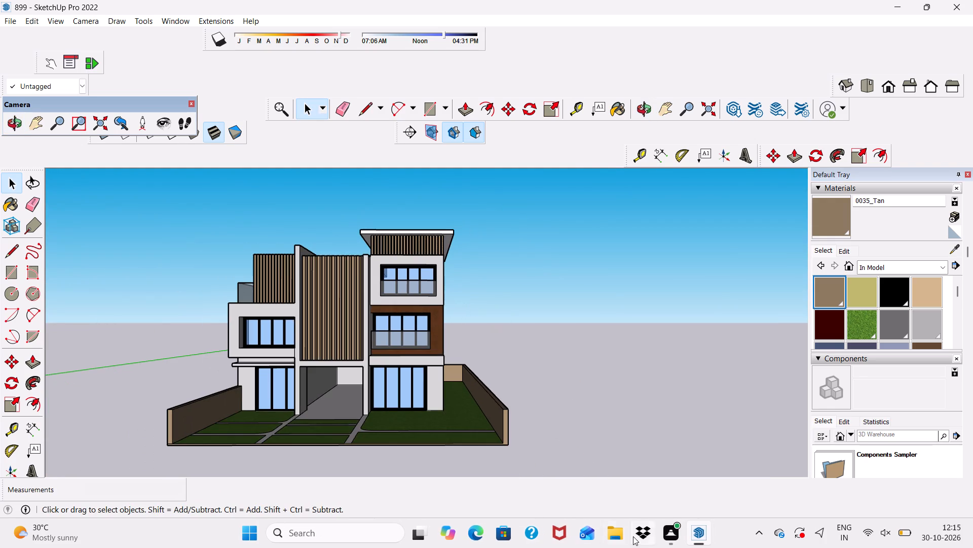